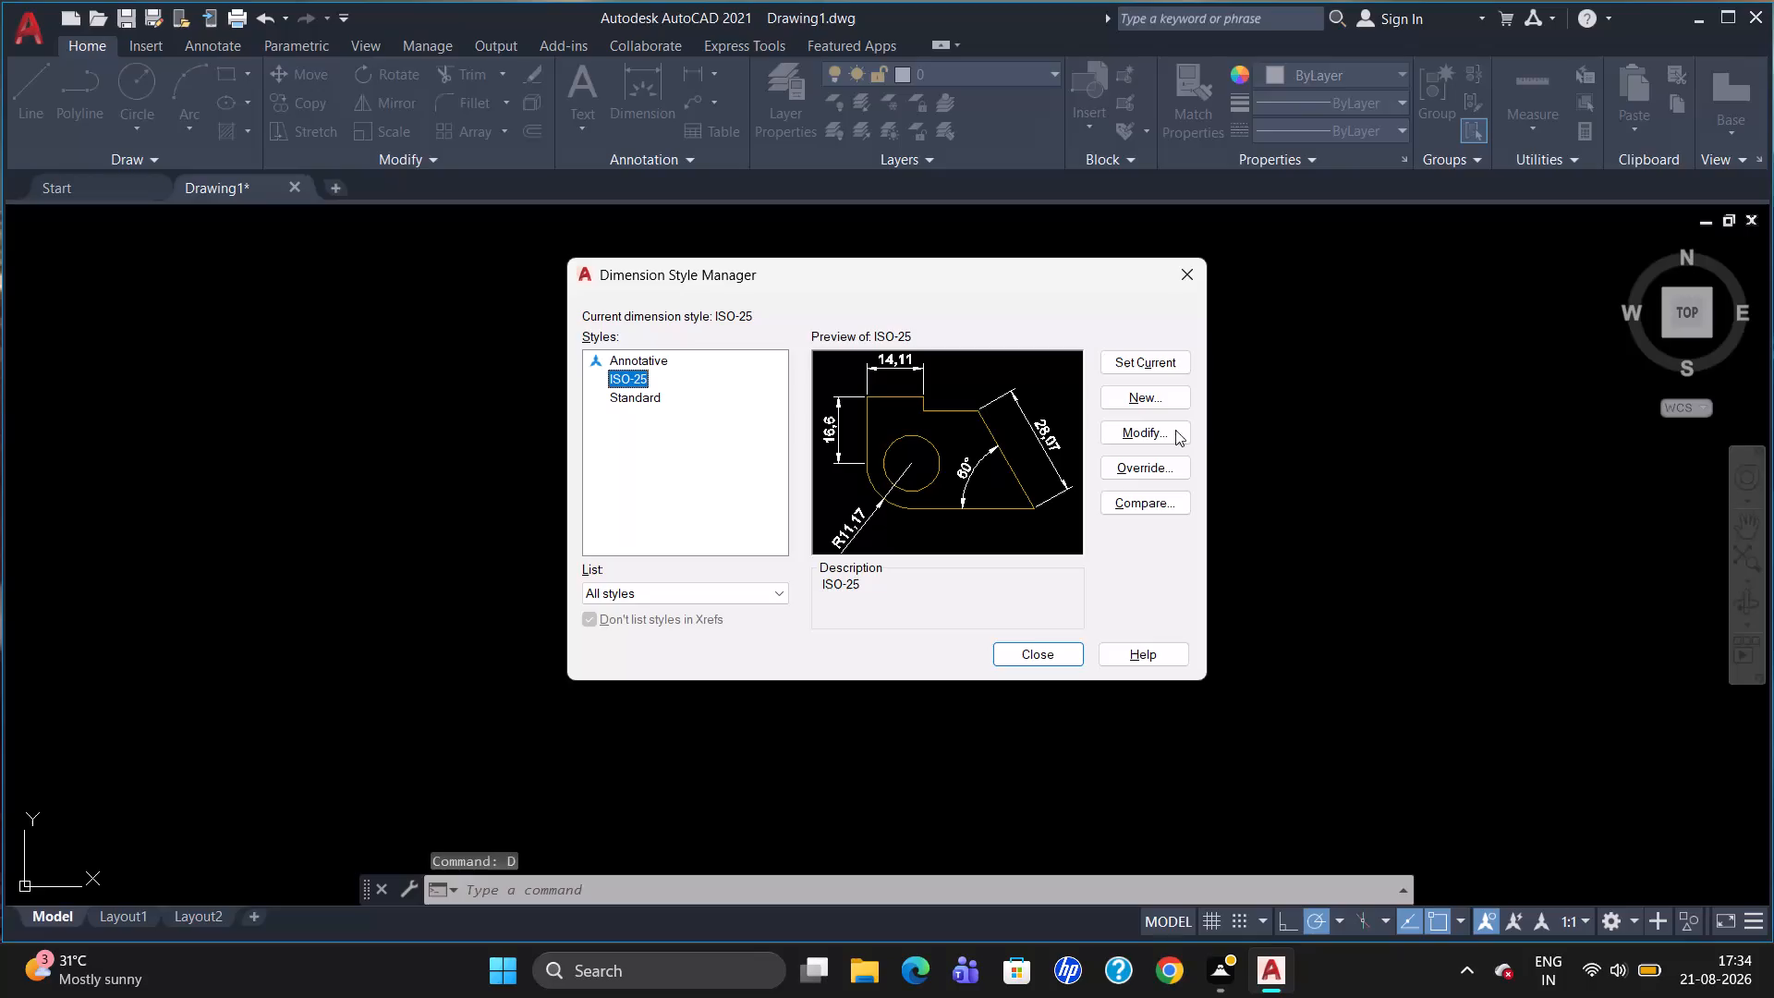
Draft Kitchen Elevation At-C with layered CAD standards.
Open the ISO-25 dimension style for modification and enable fixed length extension lines.
click(1169, 436)
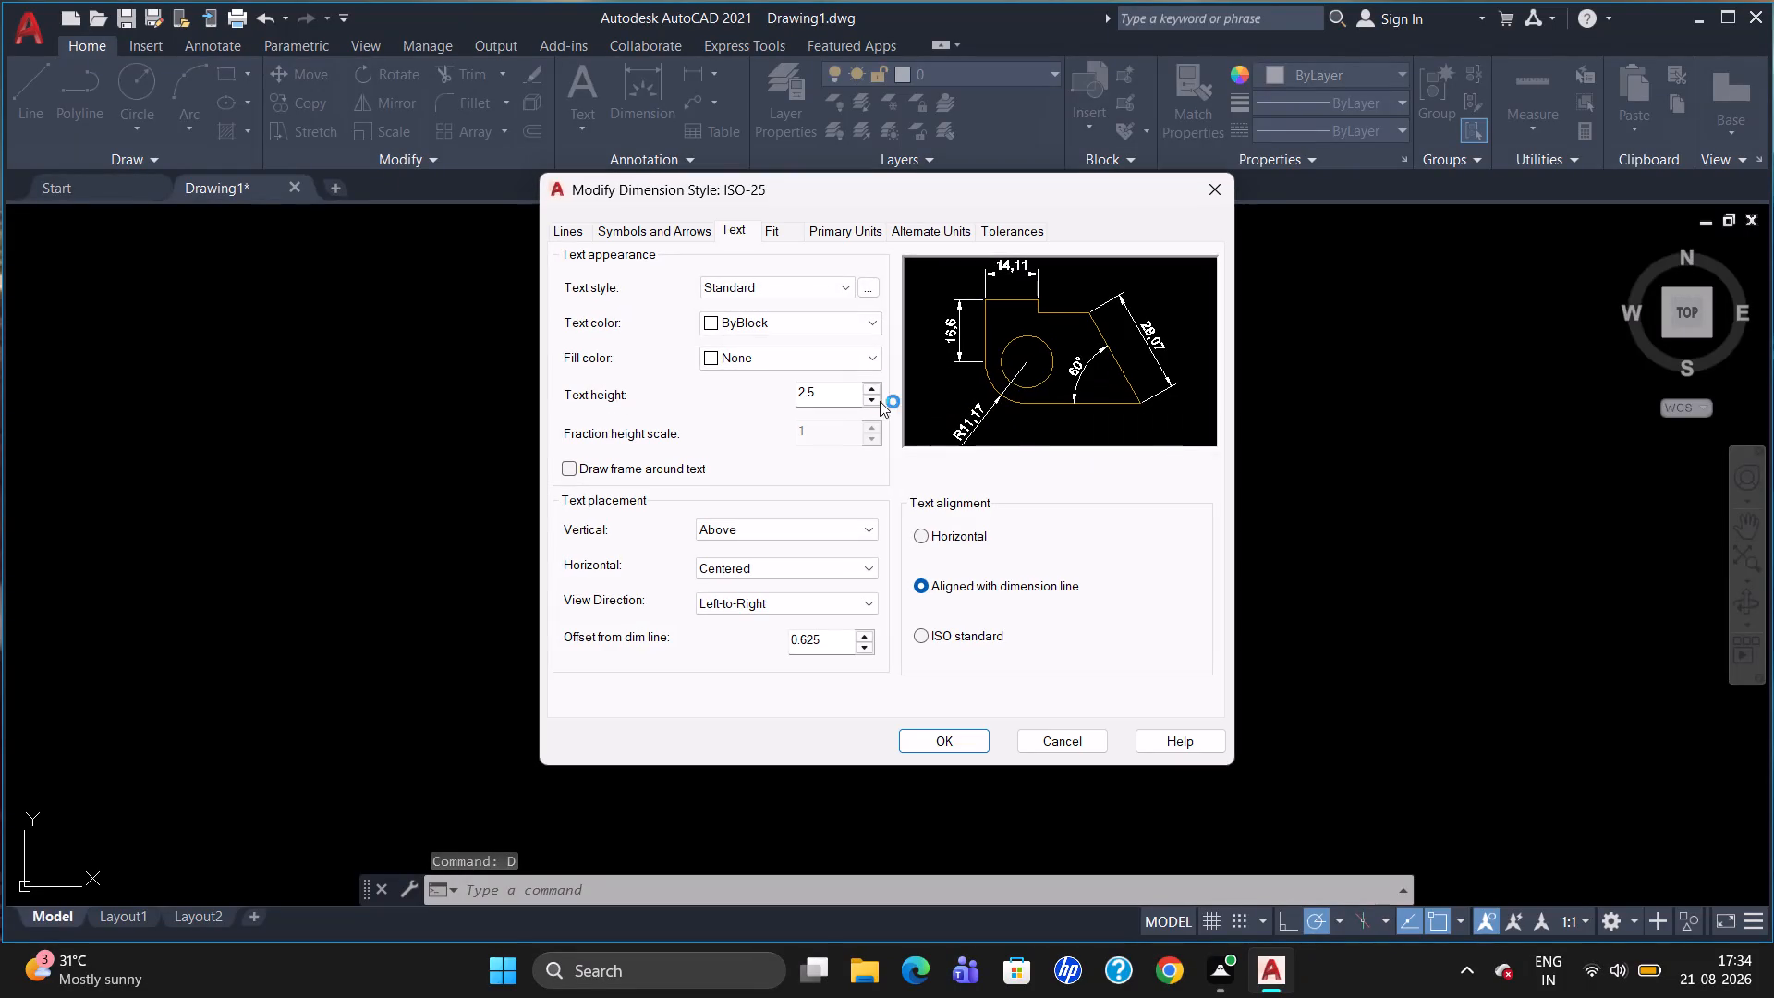
click(563, 230)
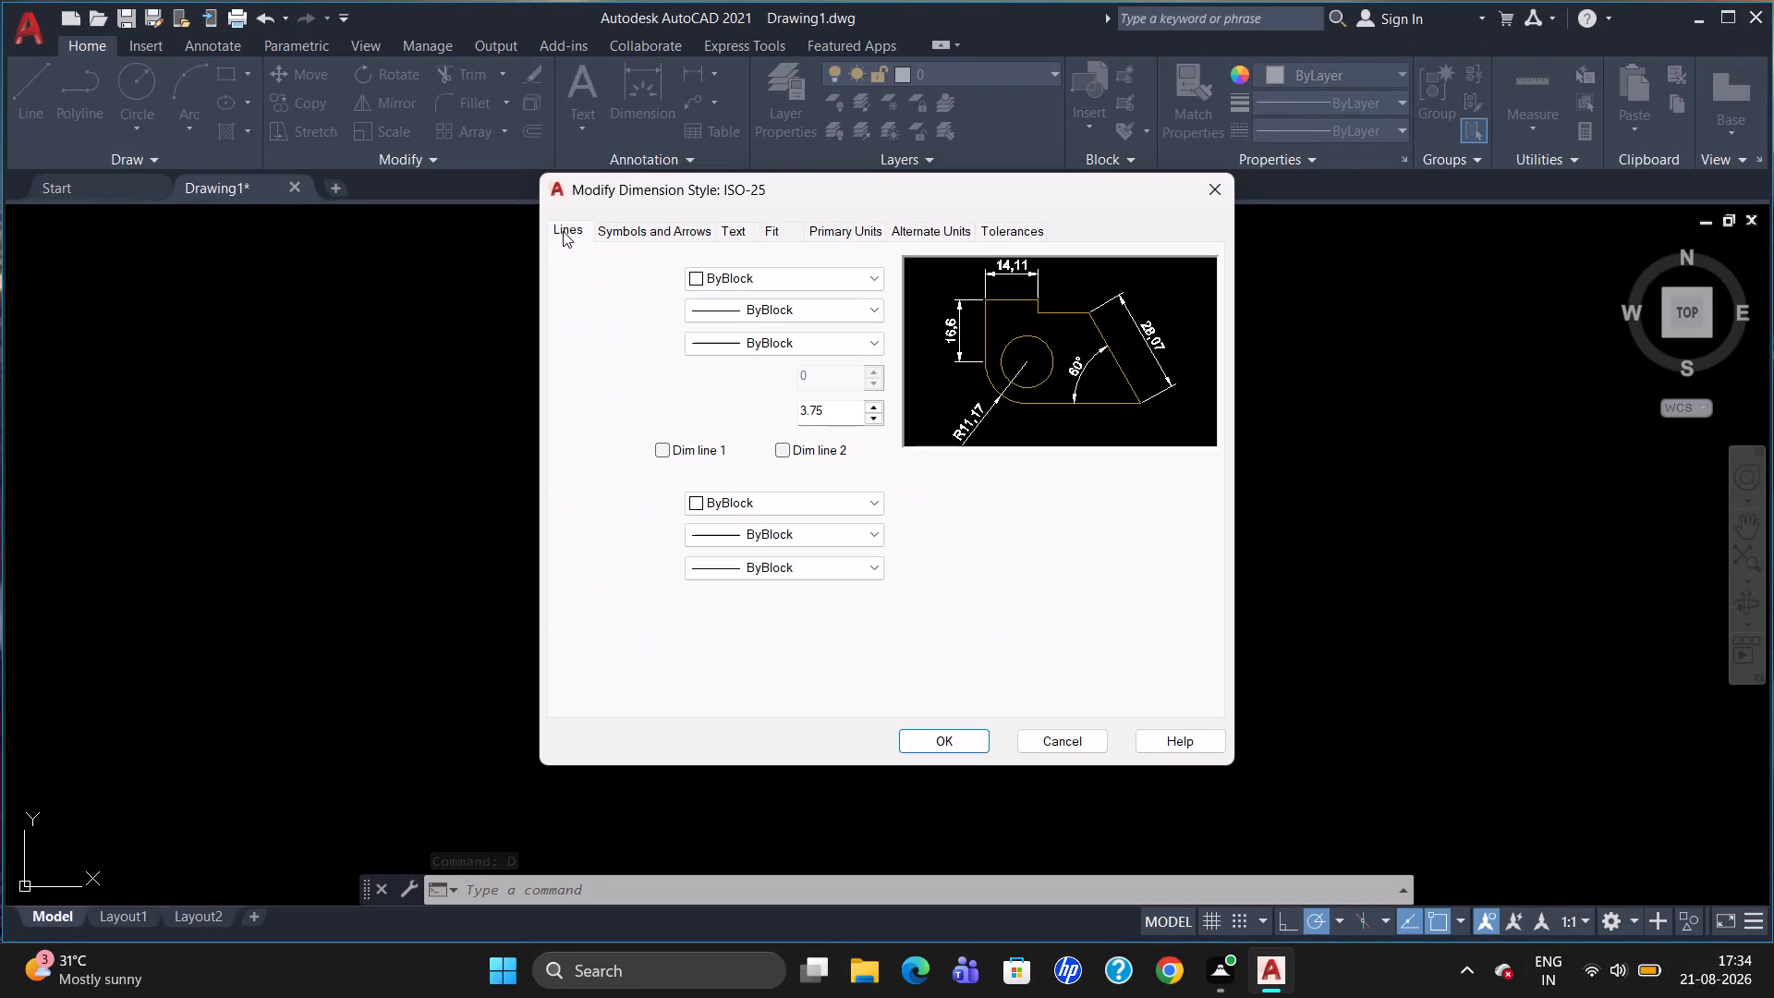
click(915, 590)
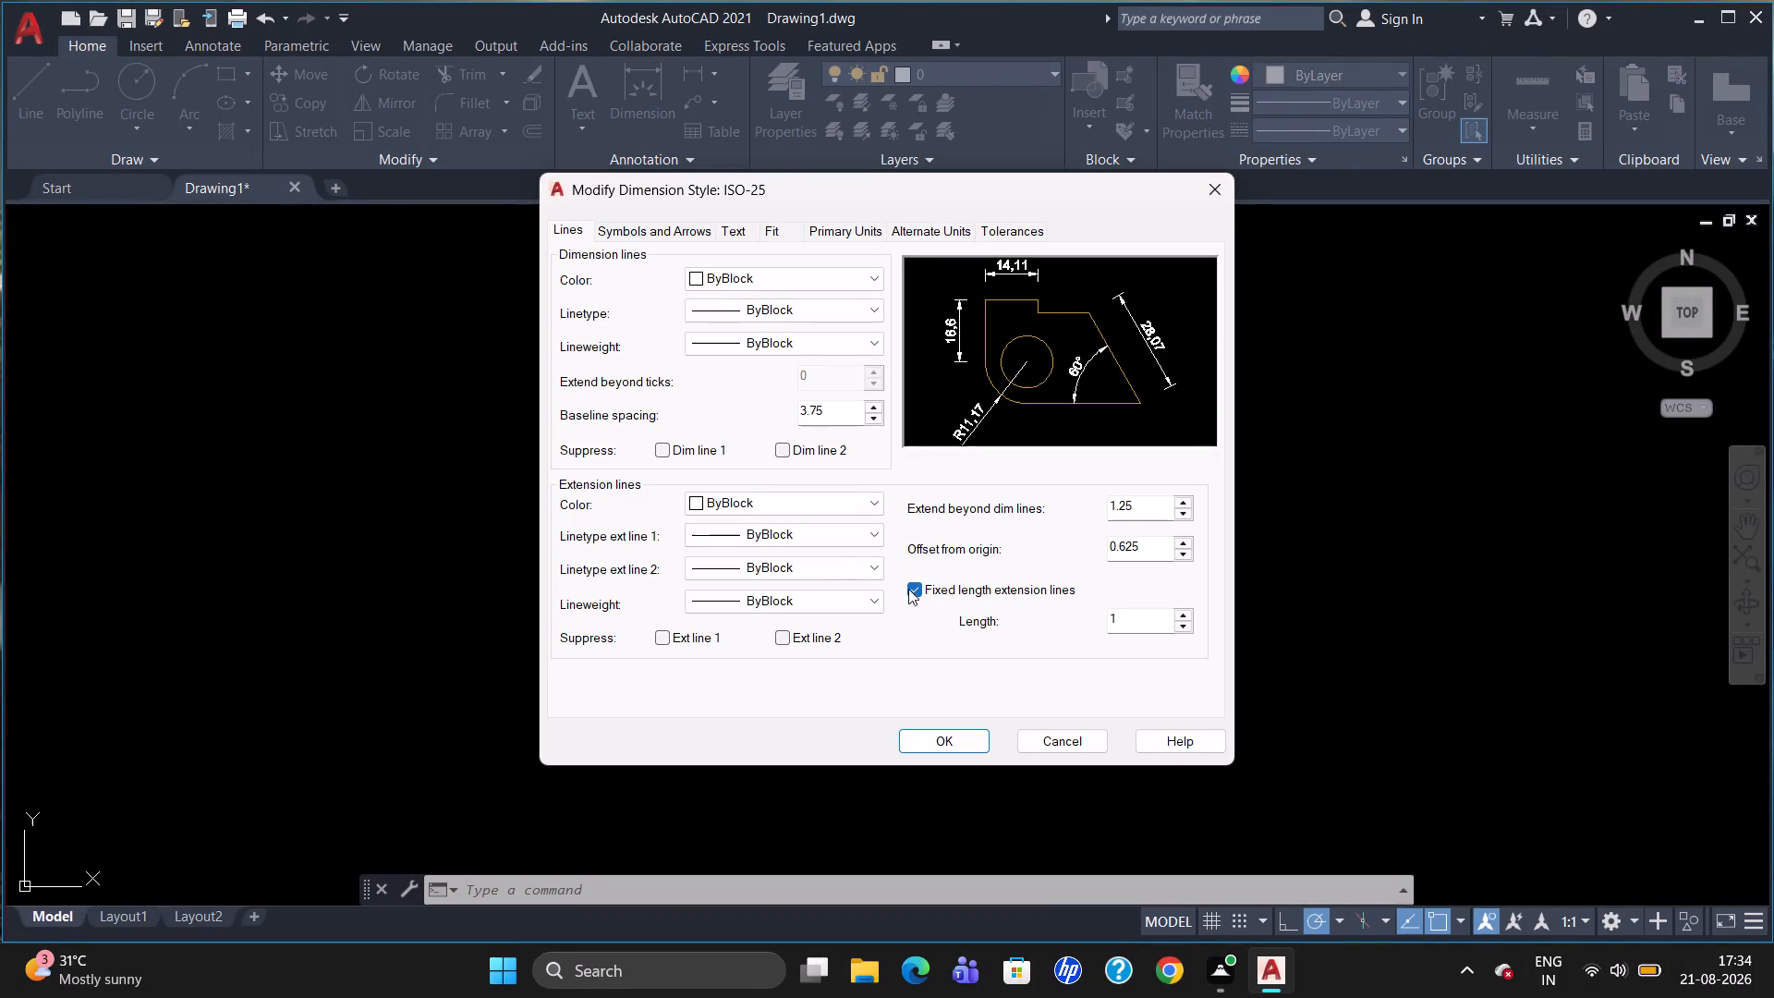
Set the ISO-25 dimension style's arrow size to 40.
click(663, 229)
click(615, 459)
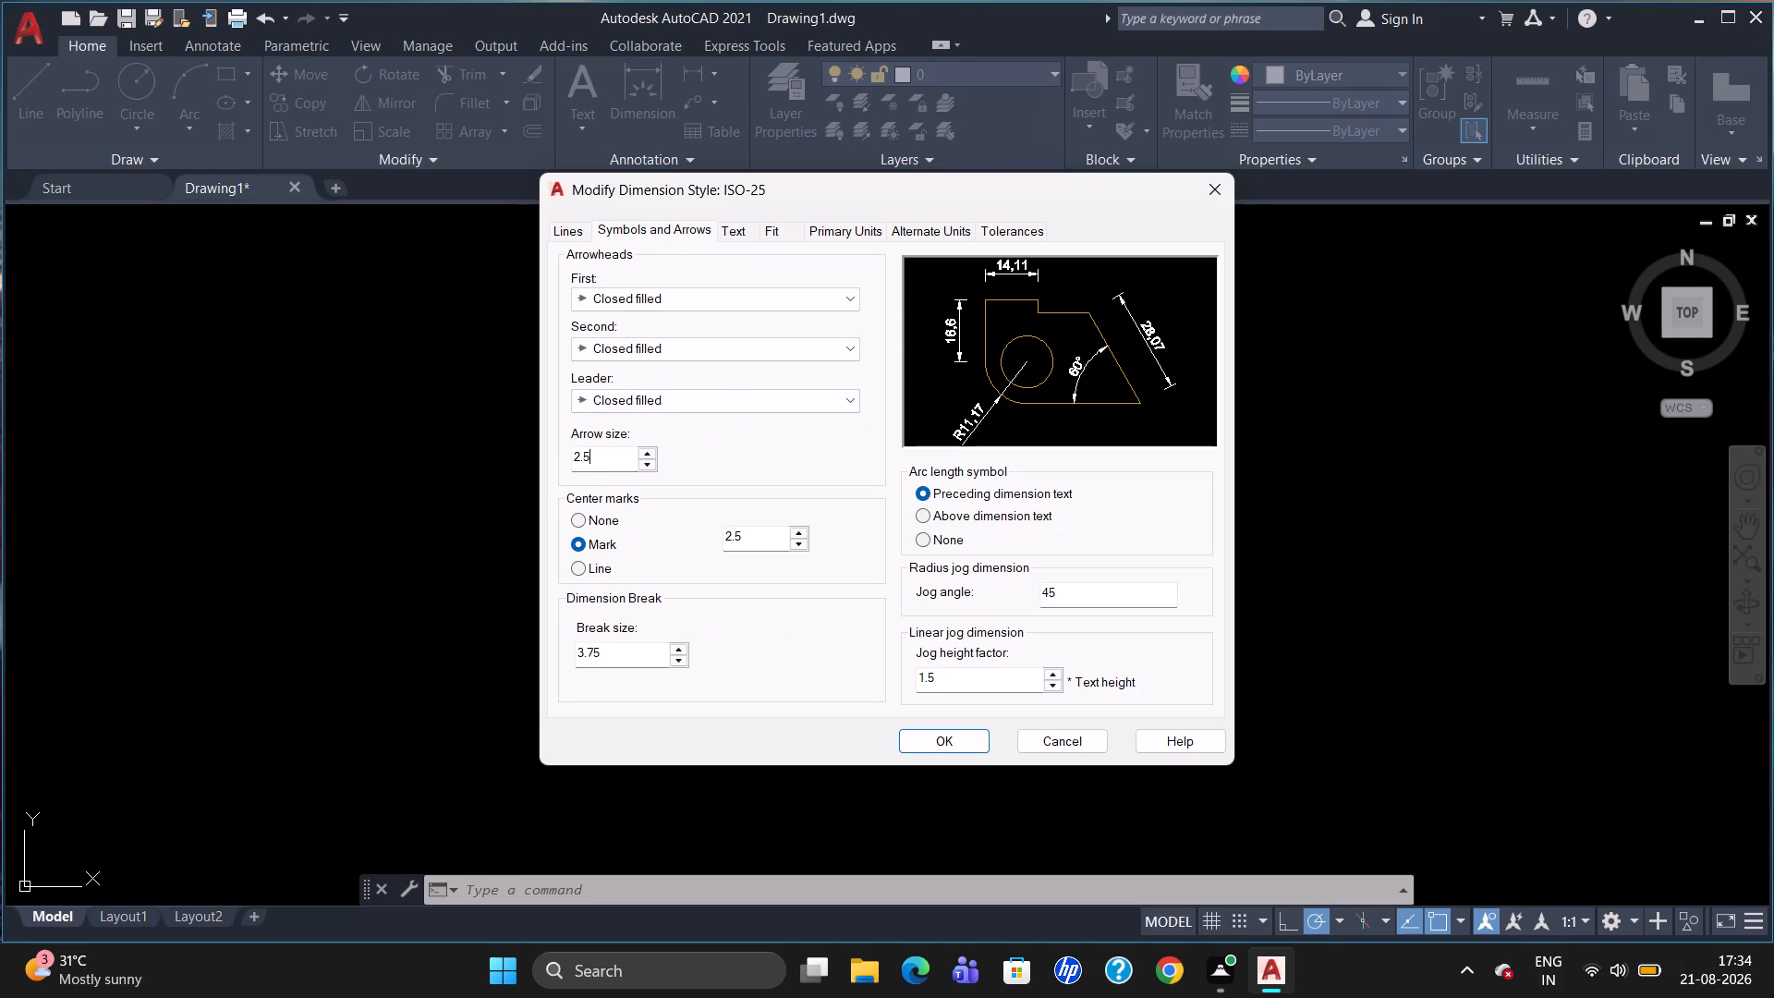
key(BackSpace)
key(BackSpace)
key(BackSpace)
text(40)
Set the dimension text to red colour, height 40 and Centered vertical placement.
click(735, 229)
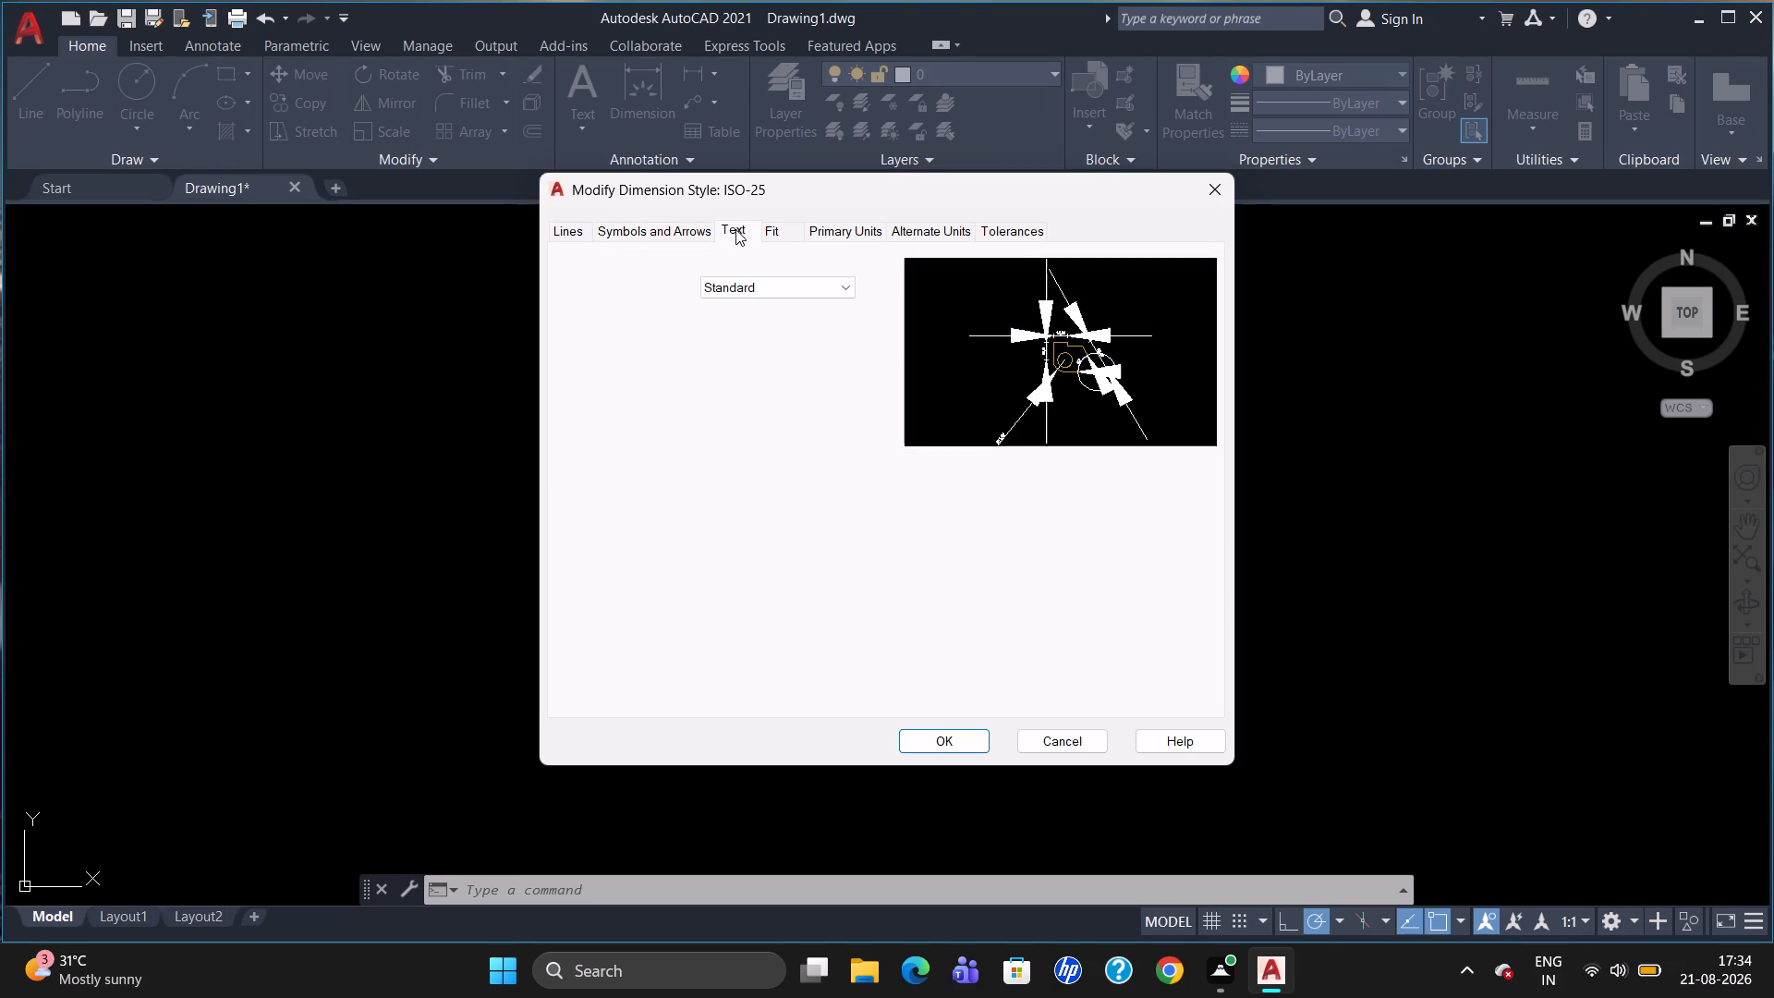
click(749, 323)
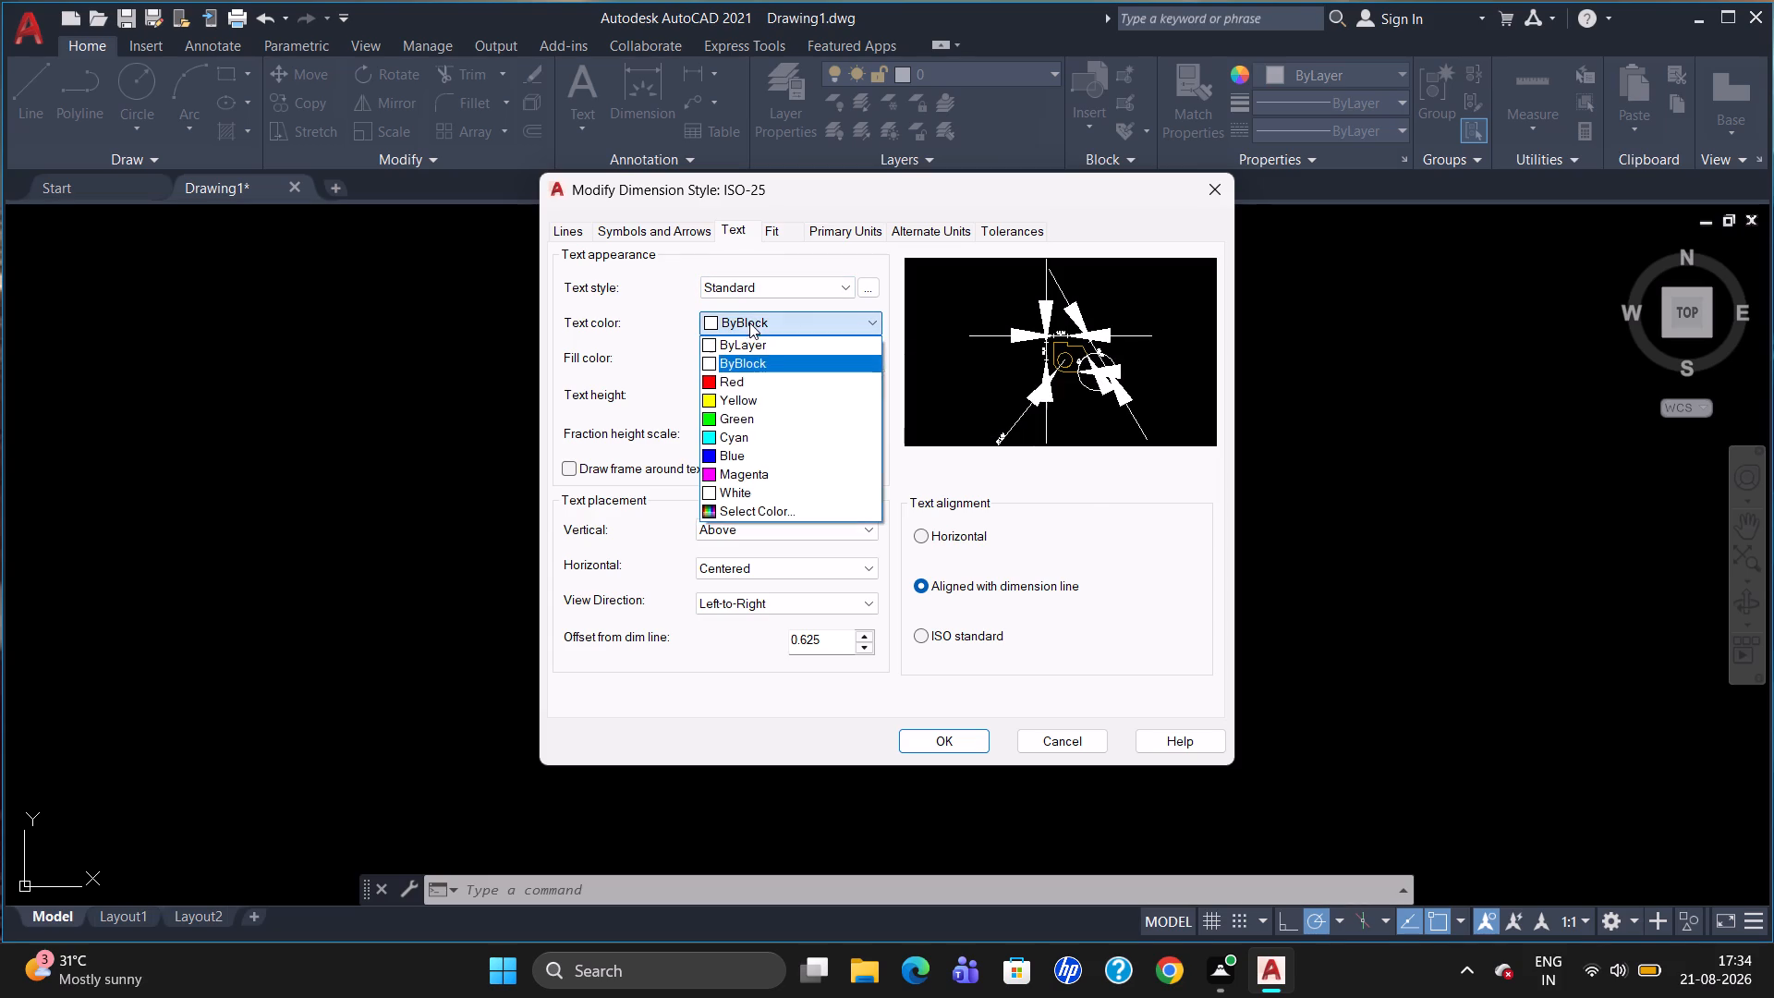
click(743, 374)
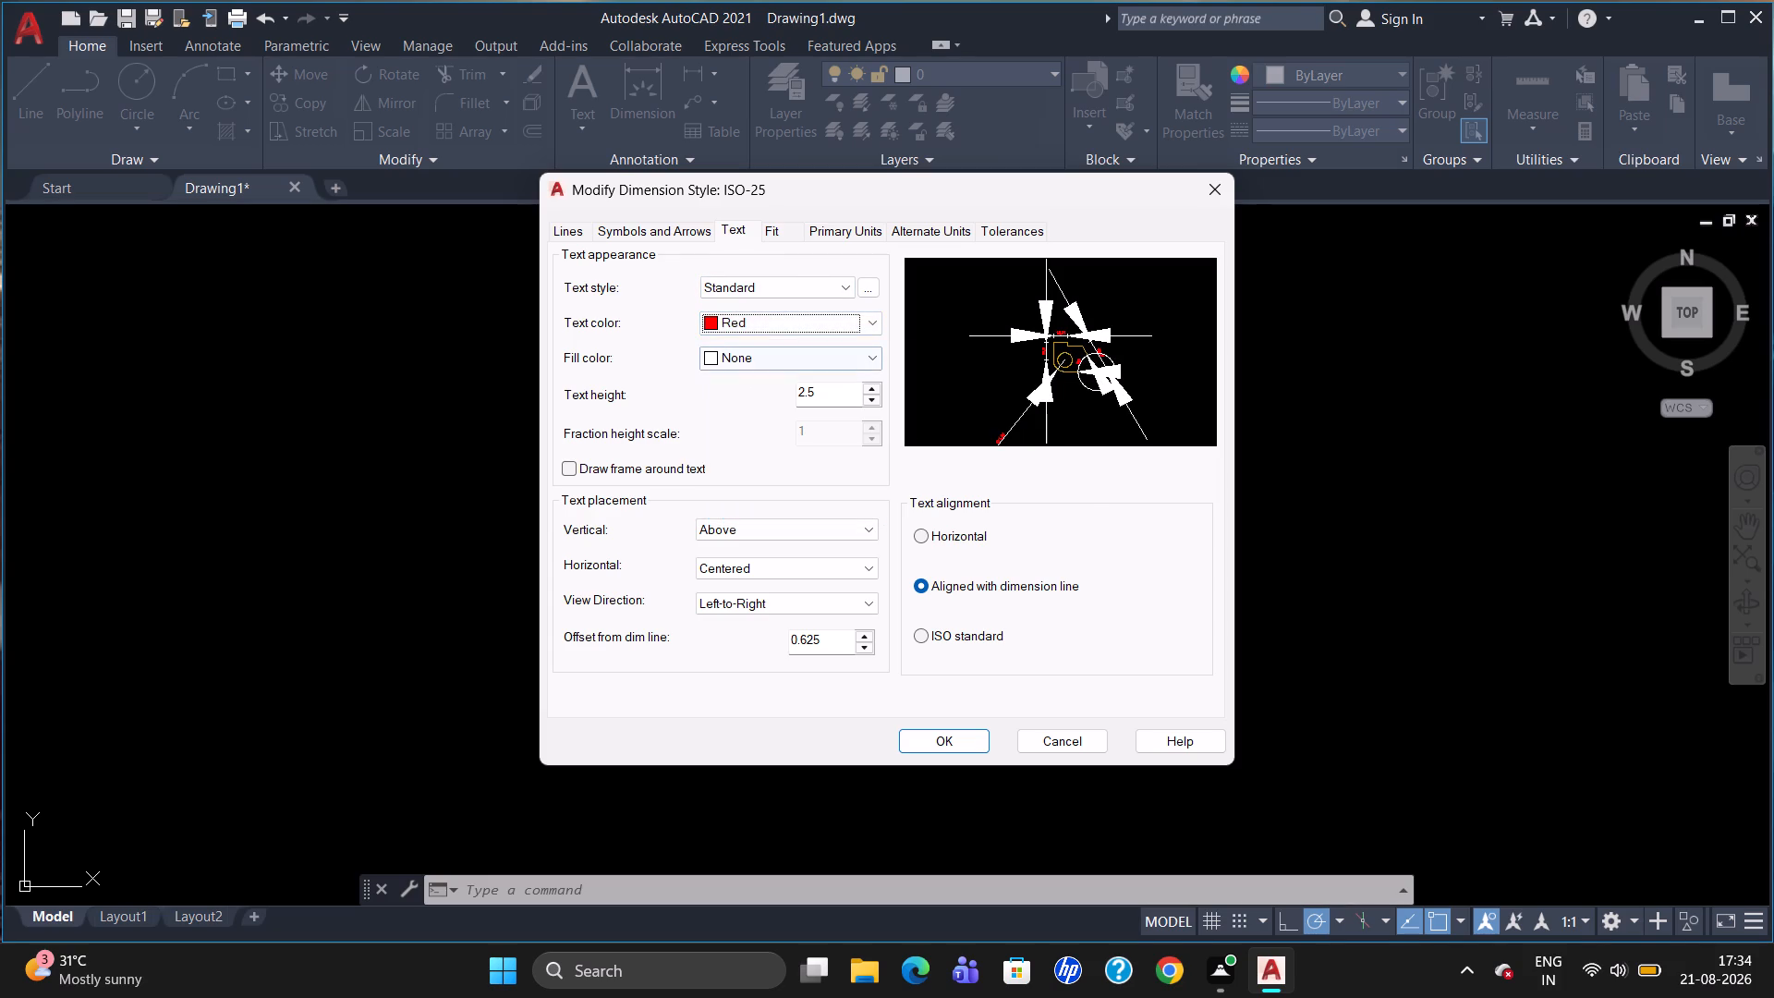
click(832, 404)
key(BackSpace)
key(BackSpace)
key(BackSpace)
text(40)
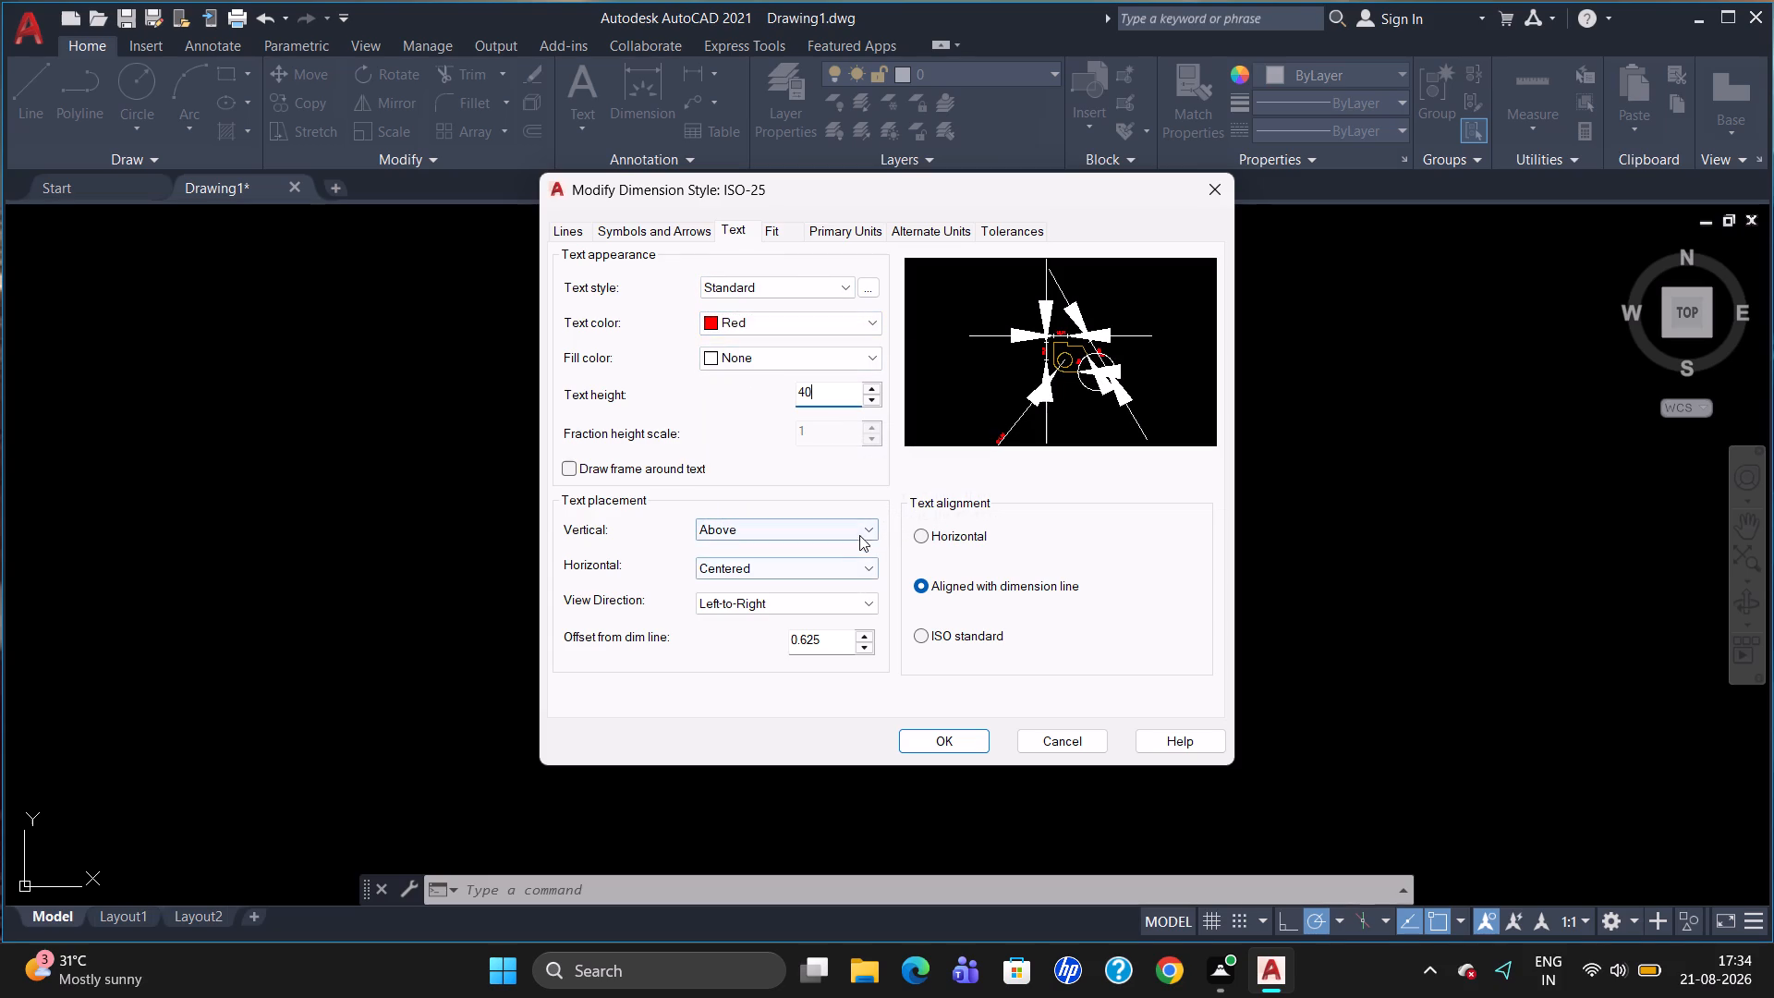
click(859, 534)
click(839, 547)
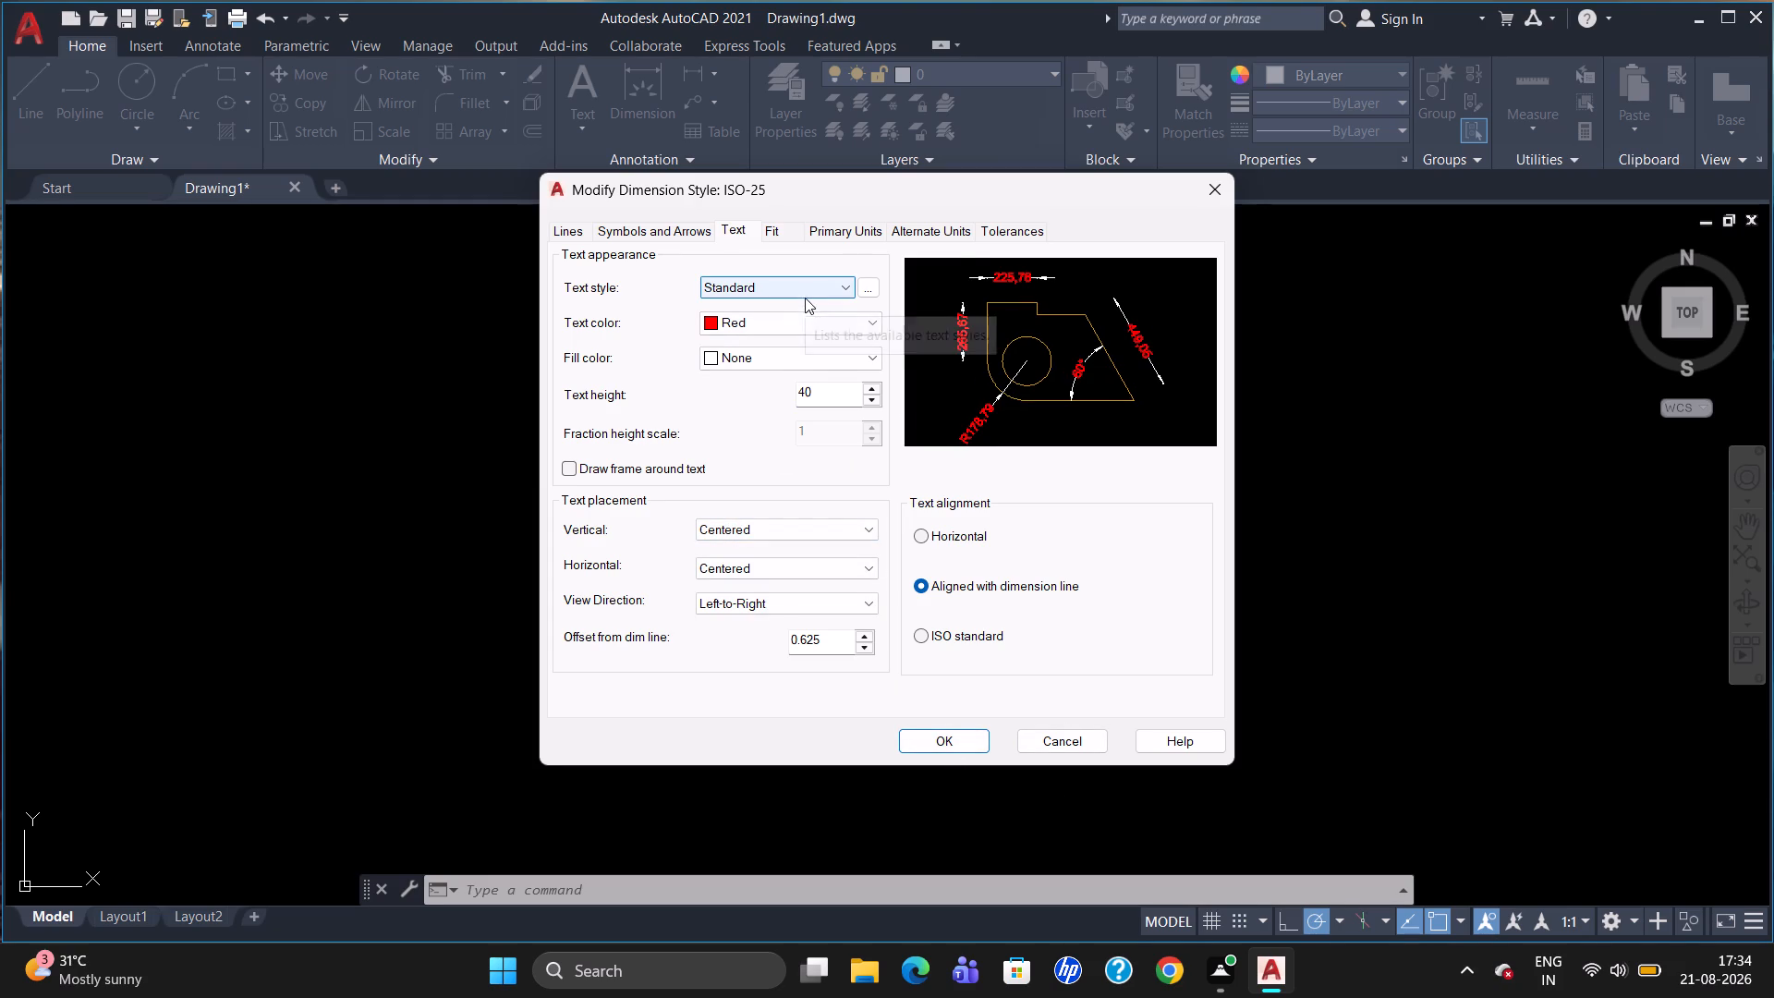
Accept the style changes, set ISO-25 as the current dimension style and close the style manager.
click(914, 742)
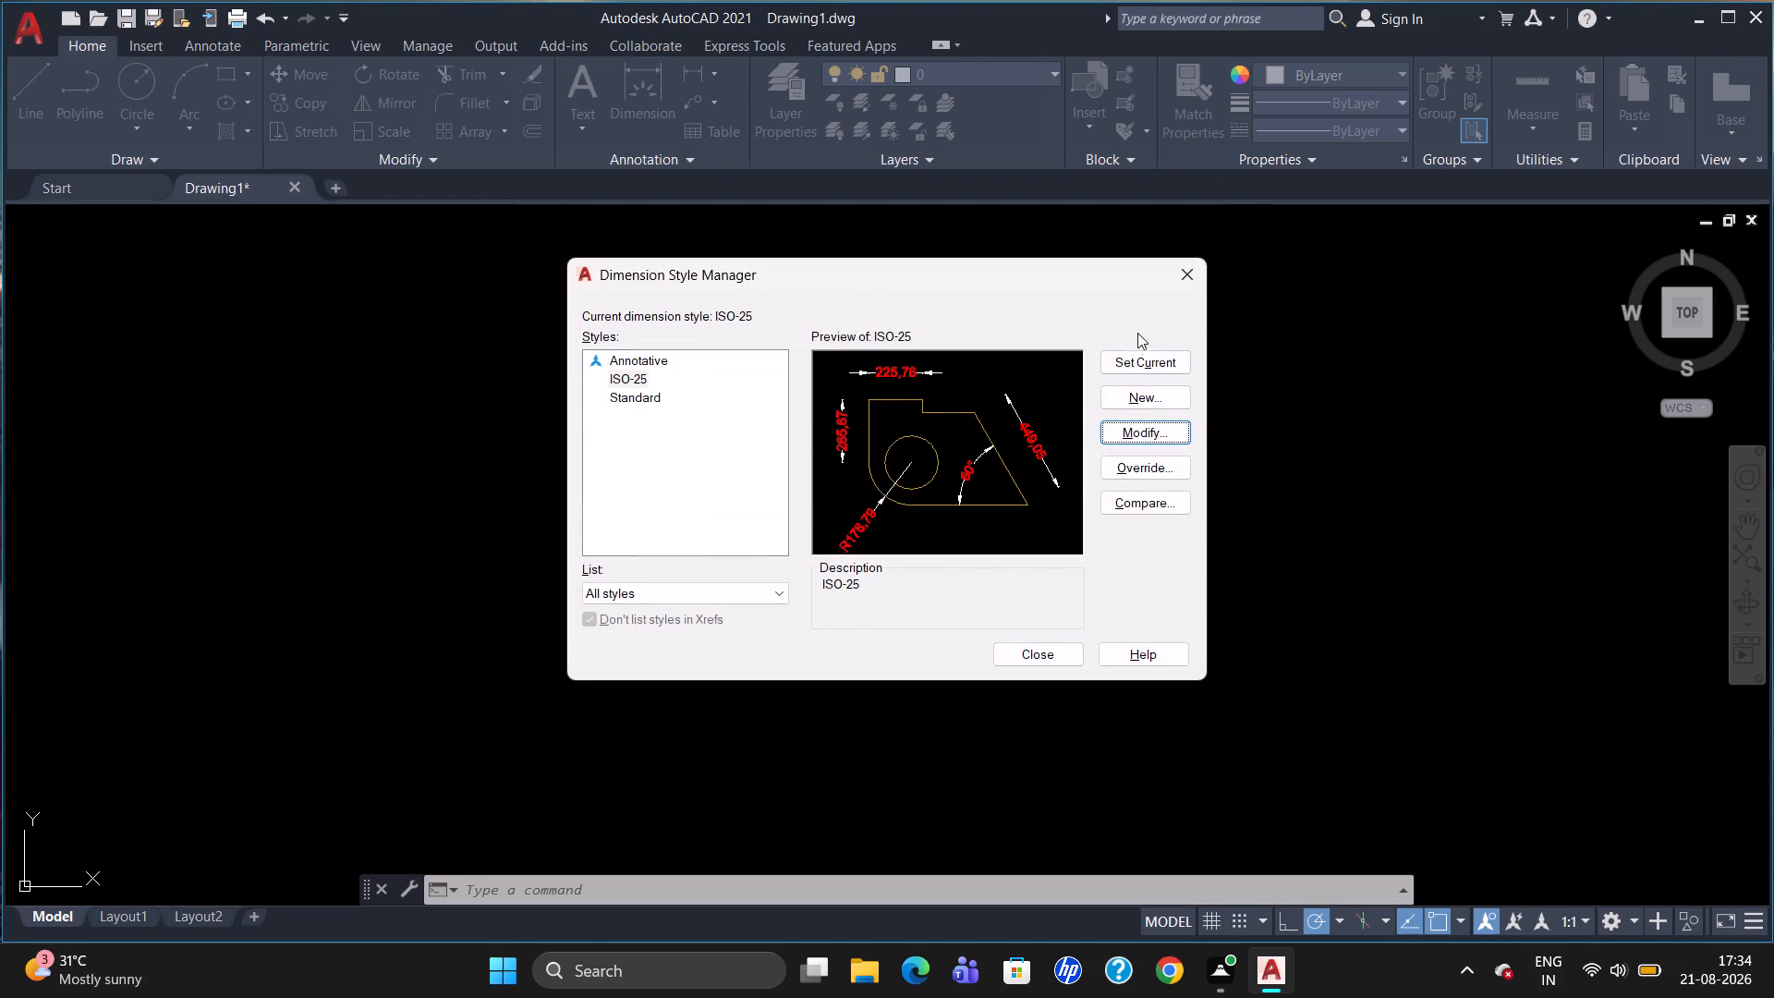
click(1139, 354)
click(1045, 657)
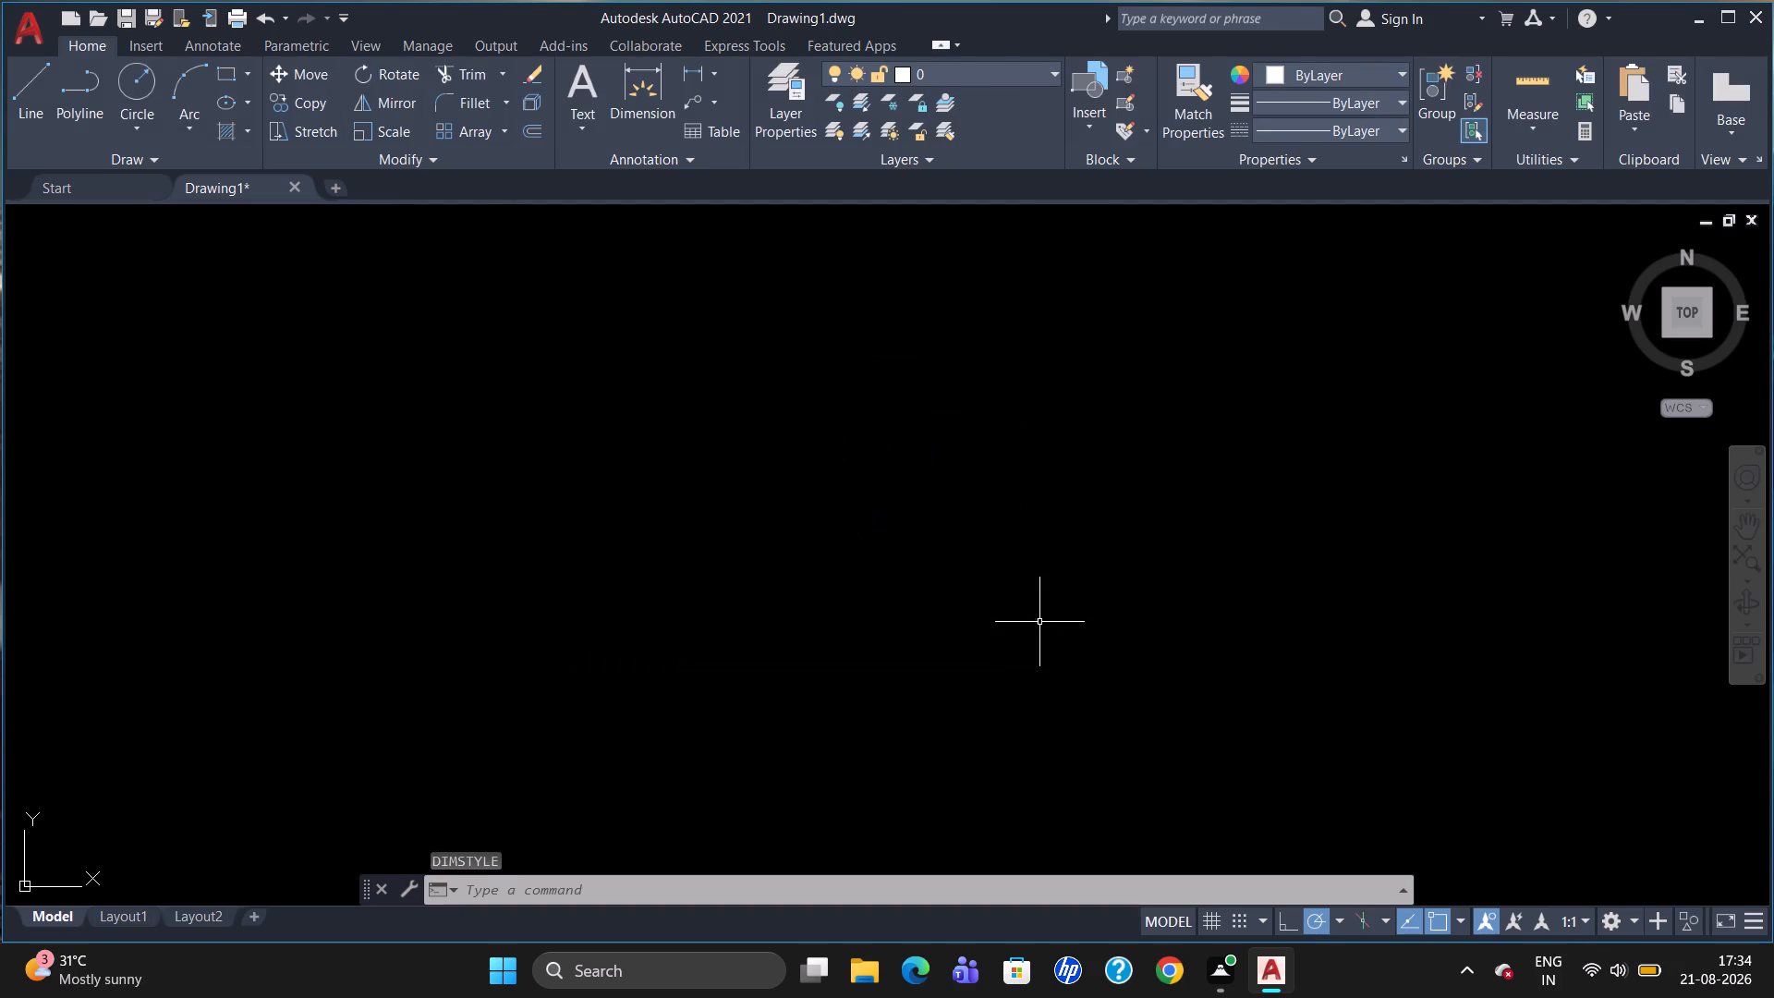
Turn on Ortho mode while starting the Rectangle command.
text(REC)
key(Return)
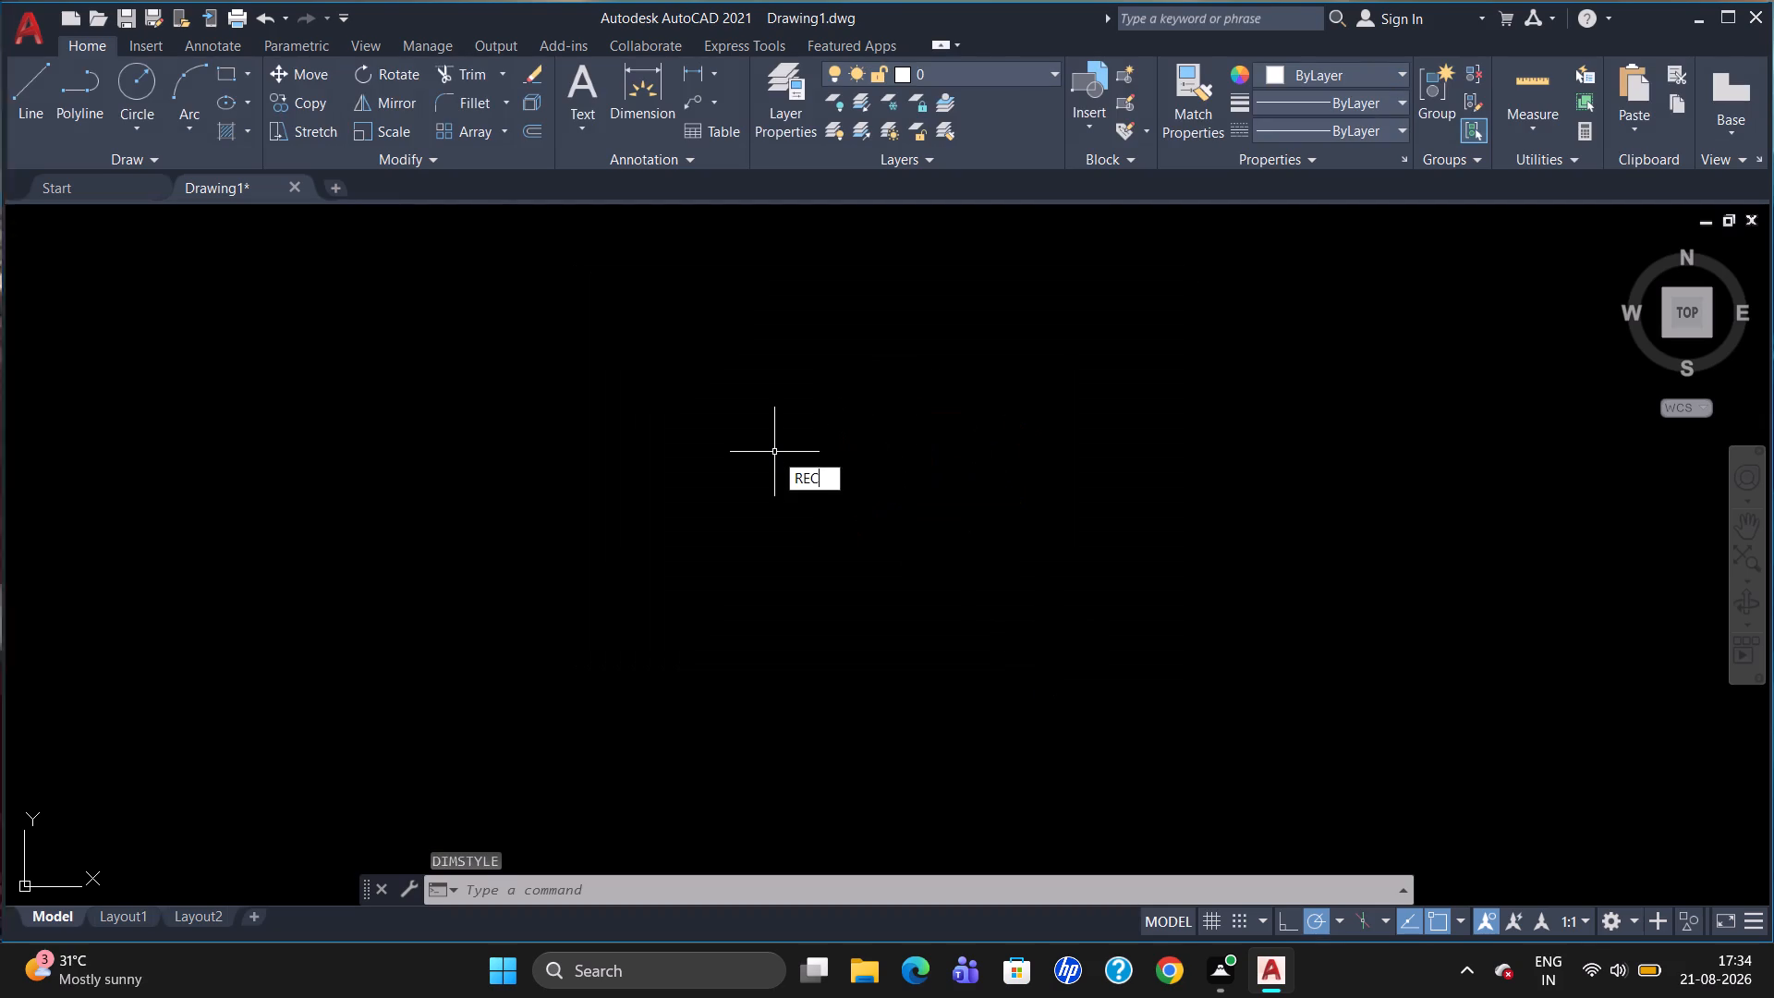
click(1287, 931)
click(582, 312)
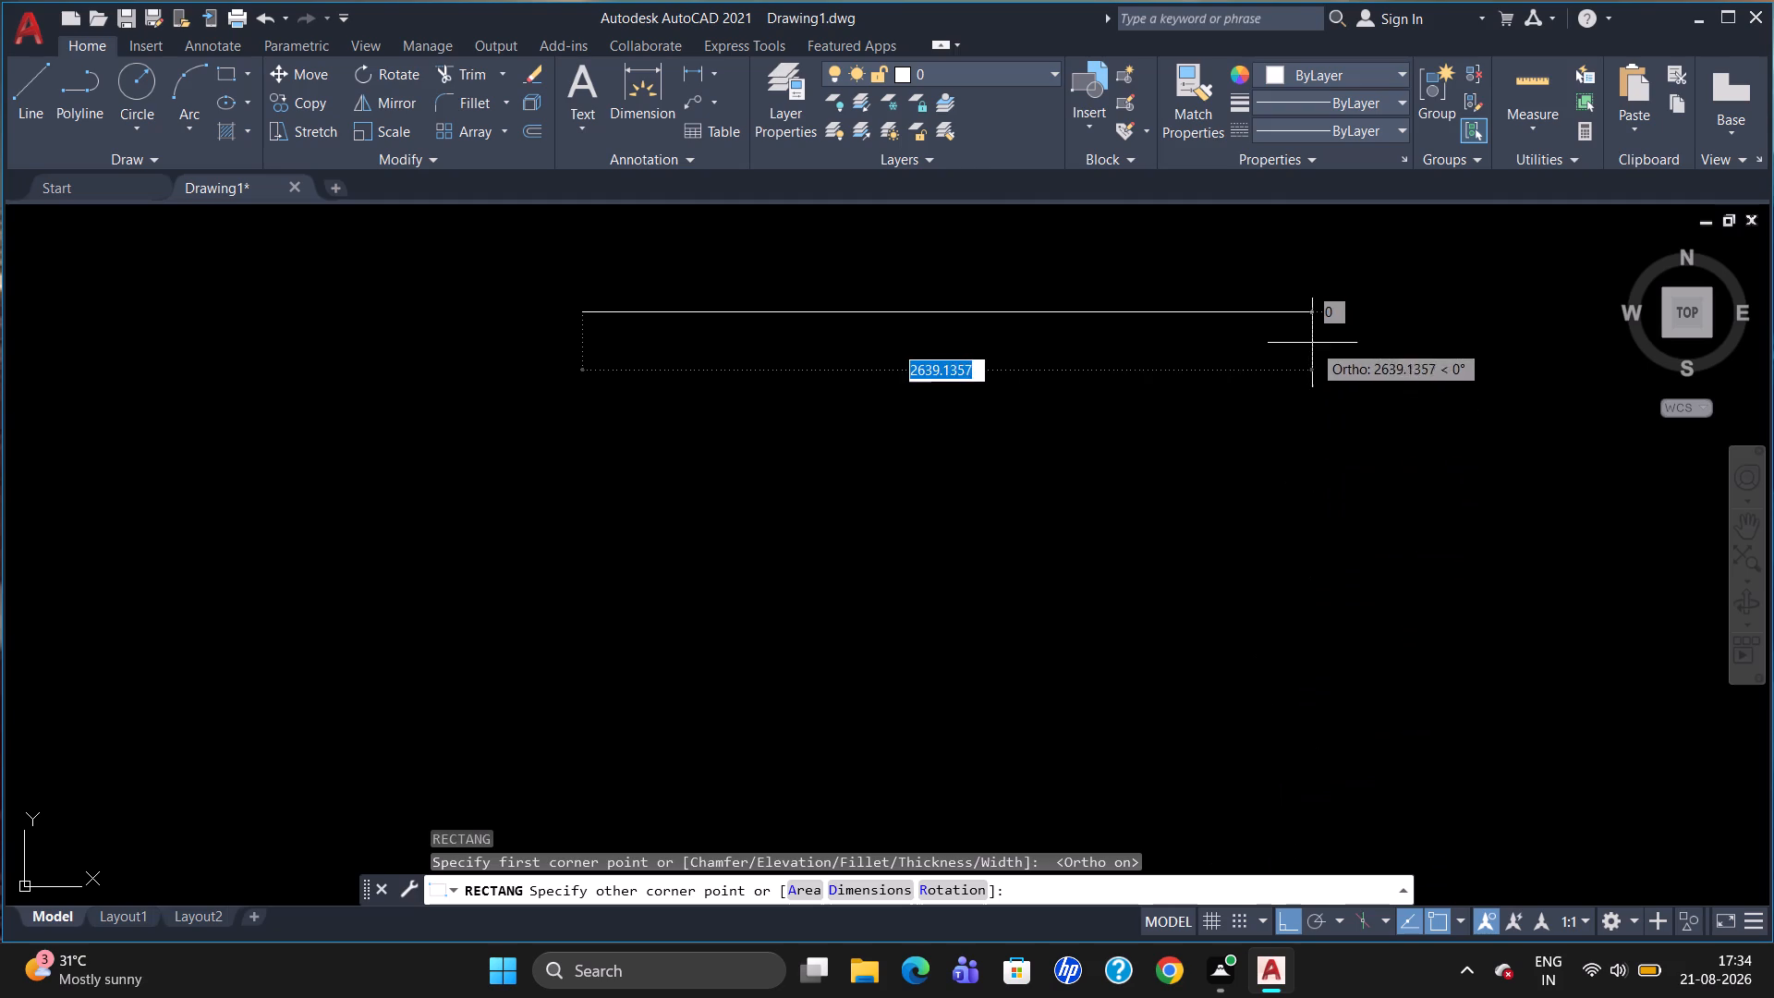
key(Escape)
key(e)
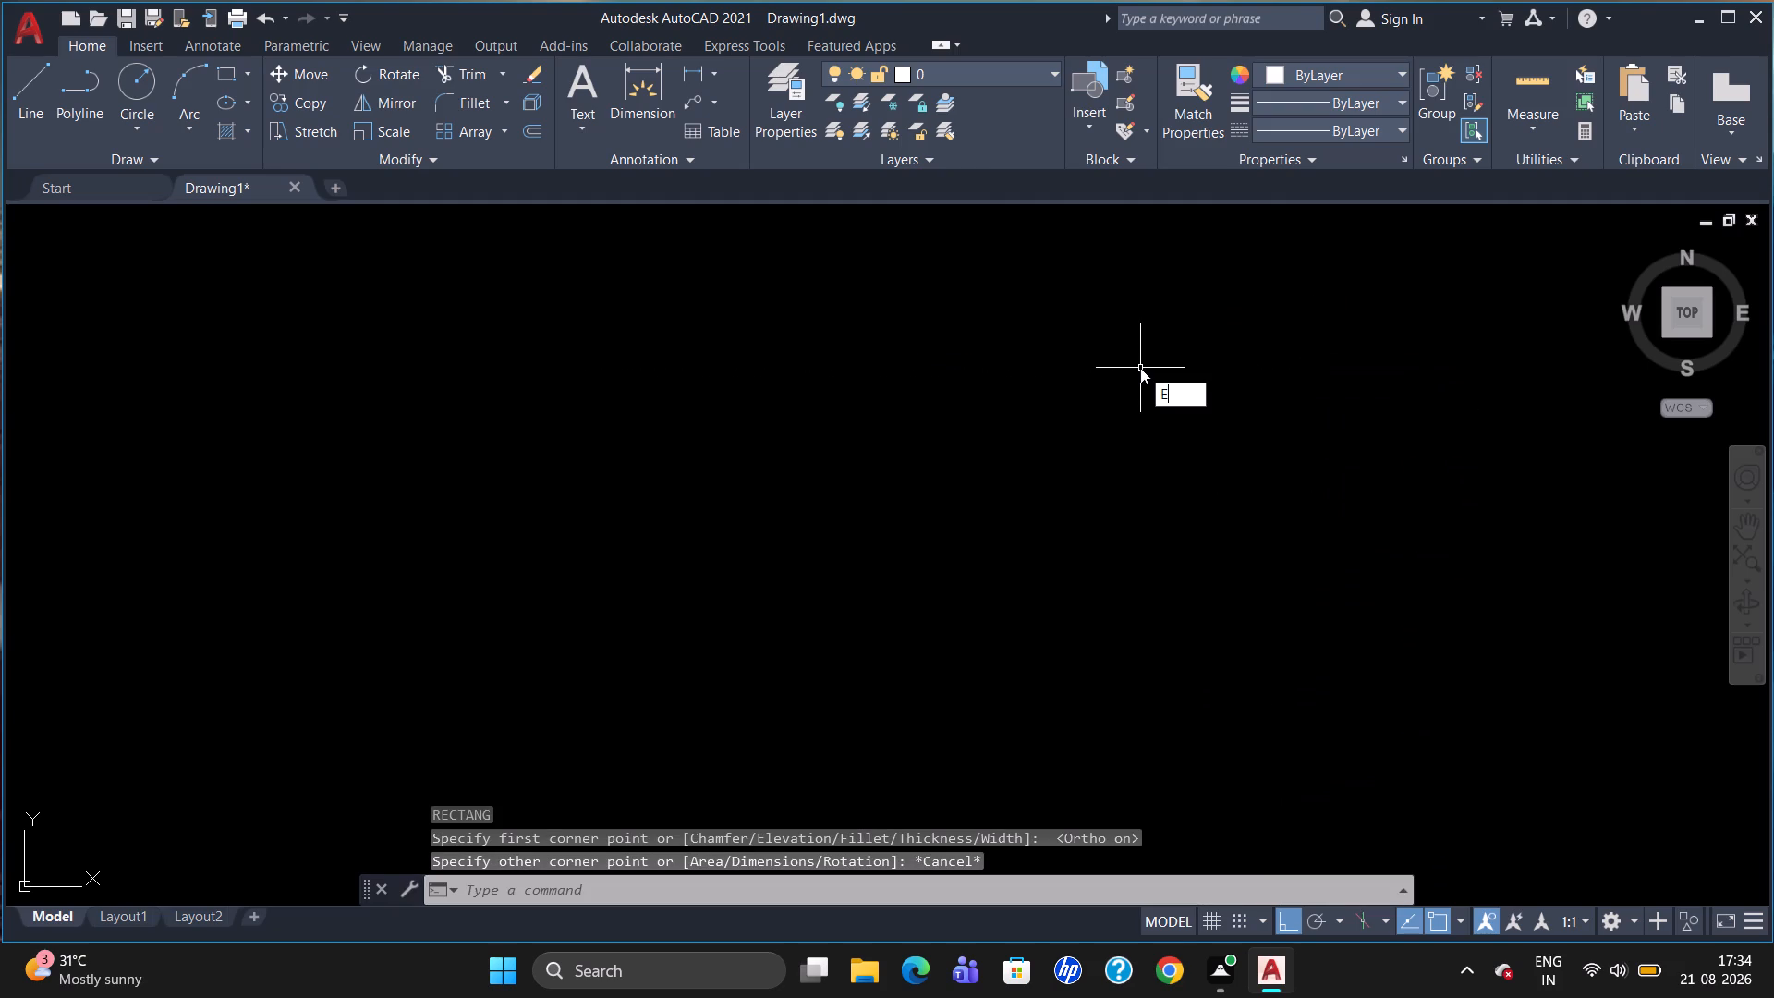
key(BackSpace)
Draw a rectangle 3305 wide and 2750 high in the empty drawing area.
text(REC)
key(Return)
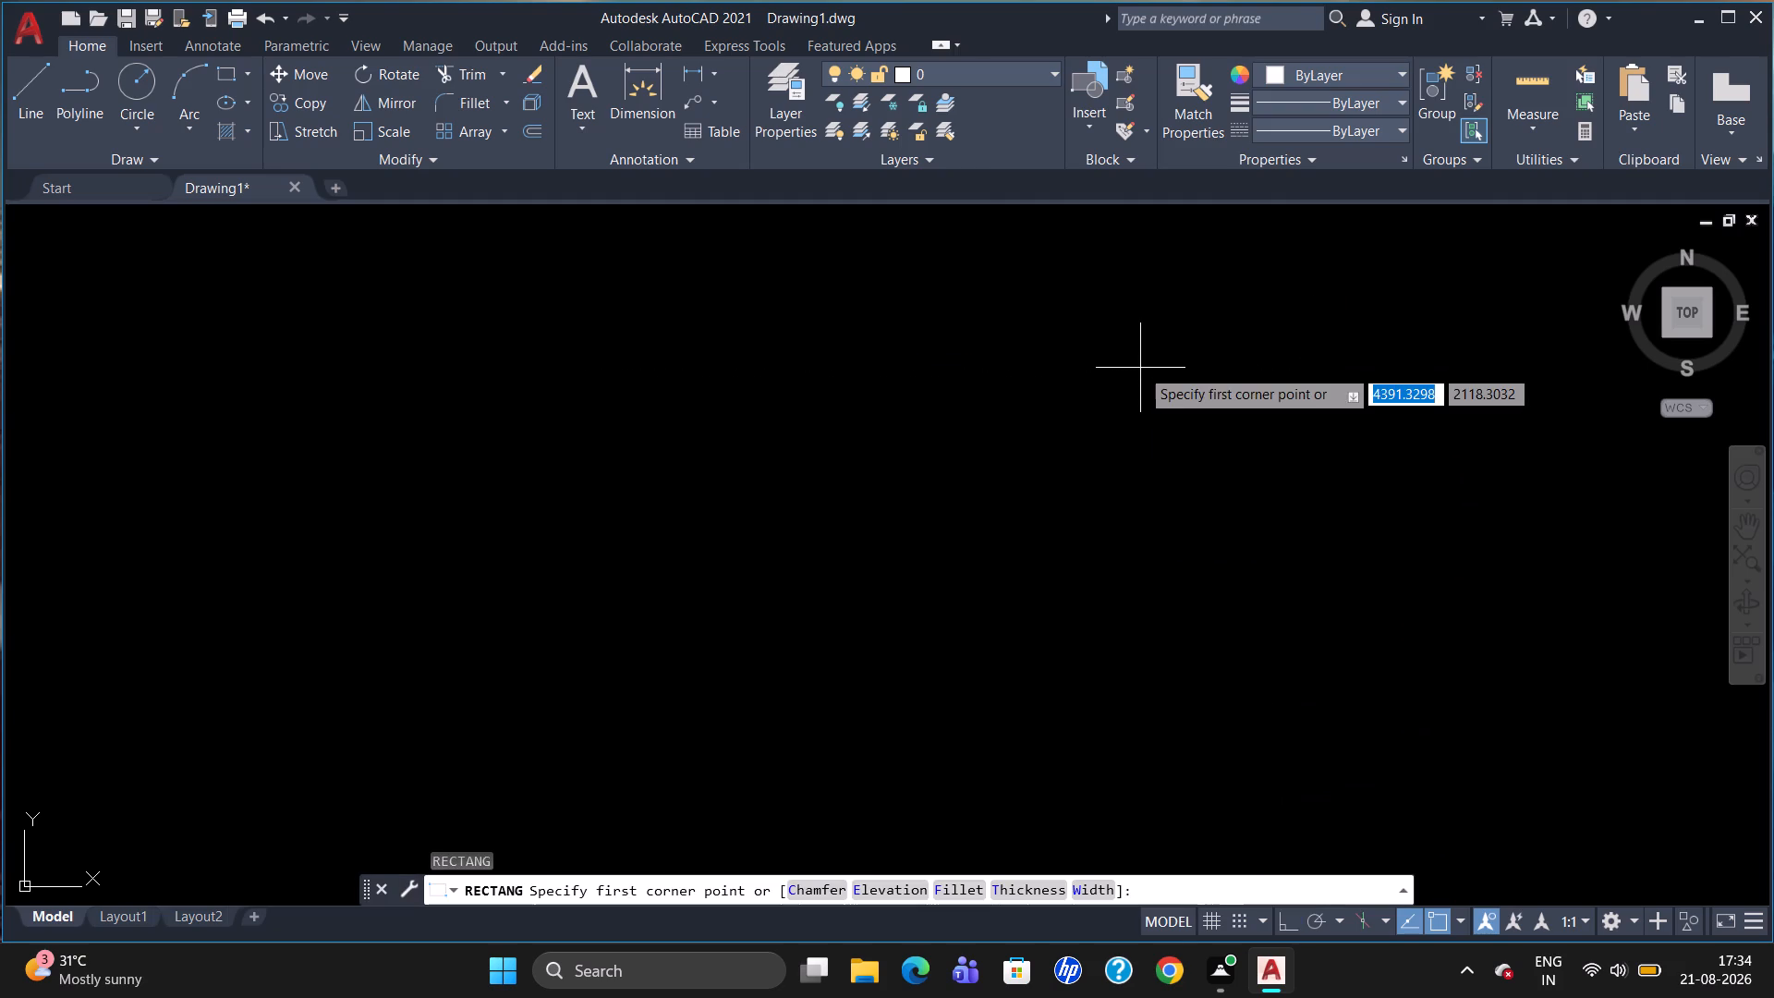
click(567, 259)
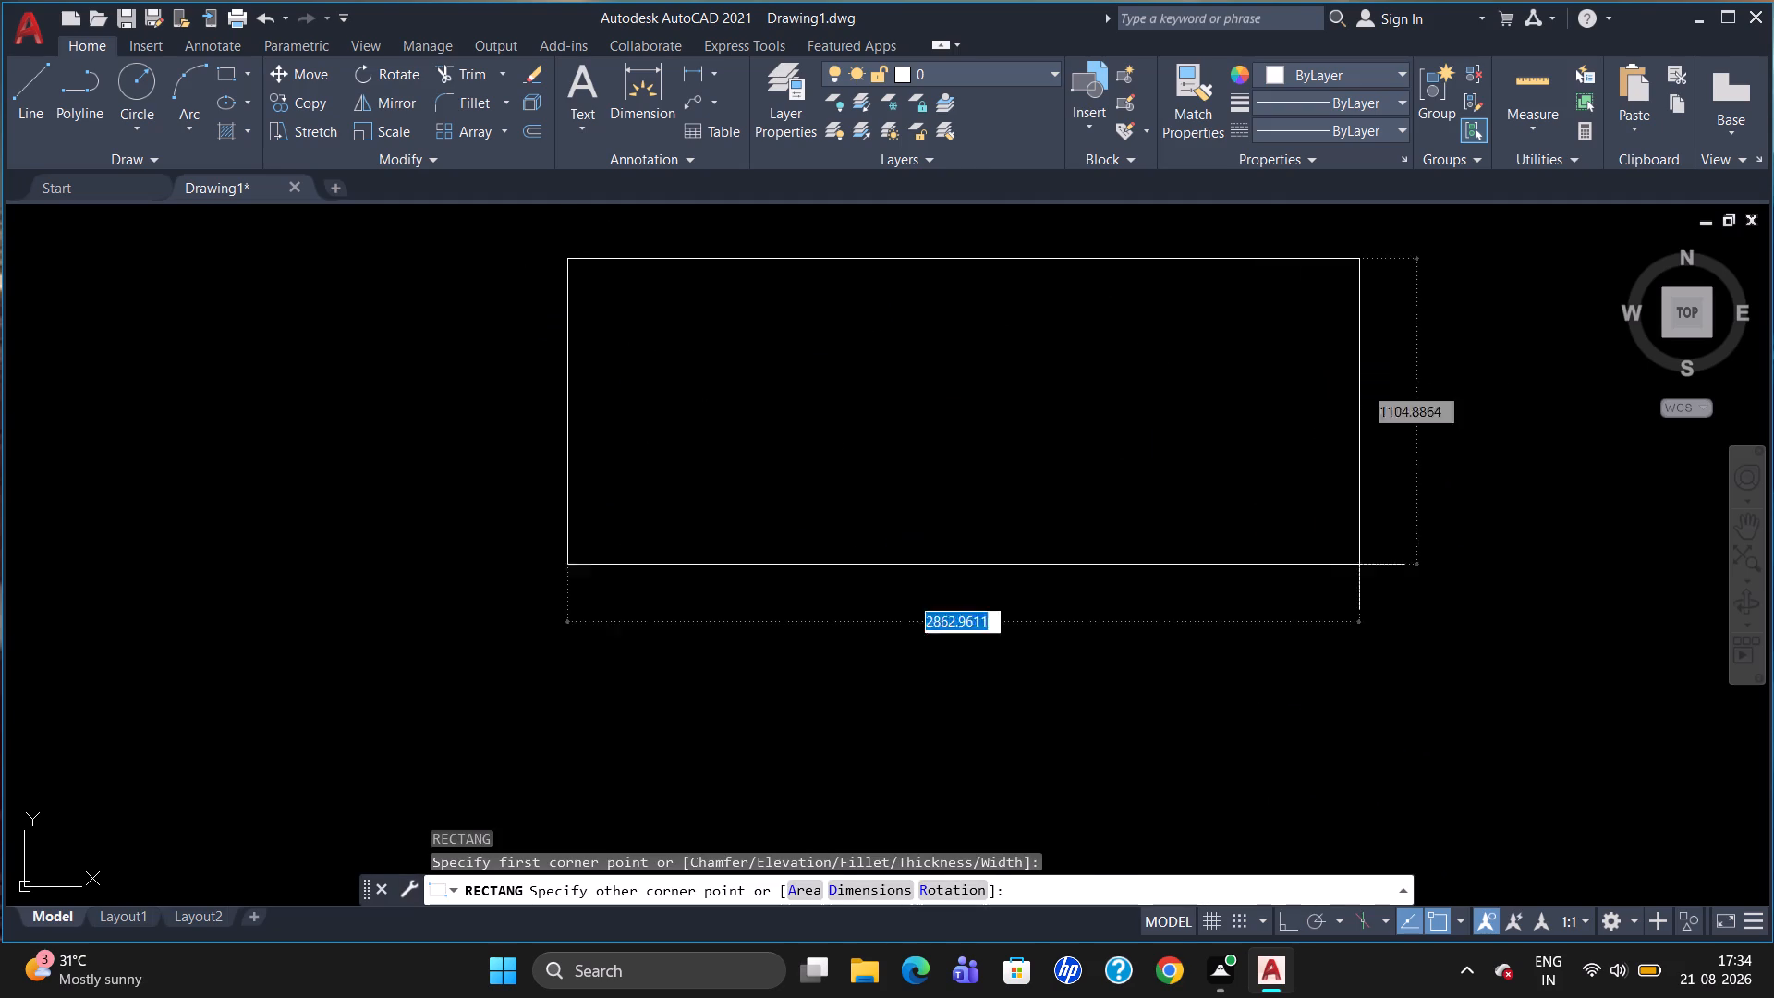
text(33)
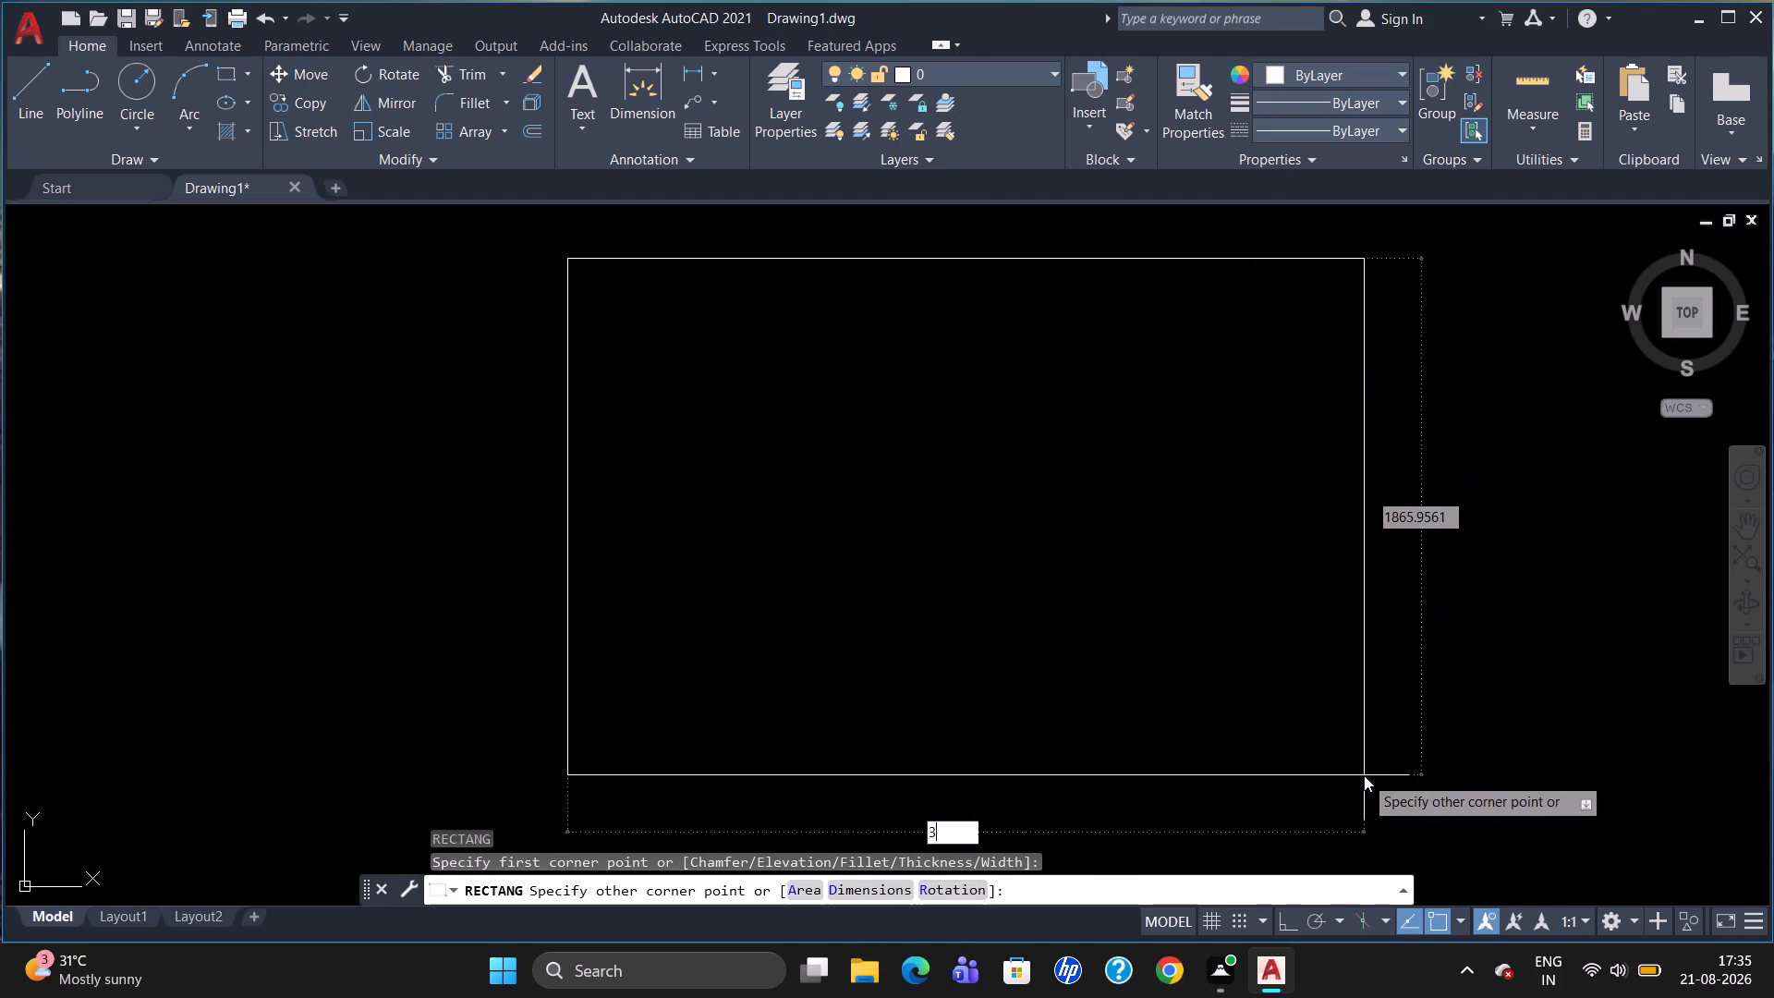
text(05)
key(Tab)
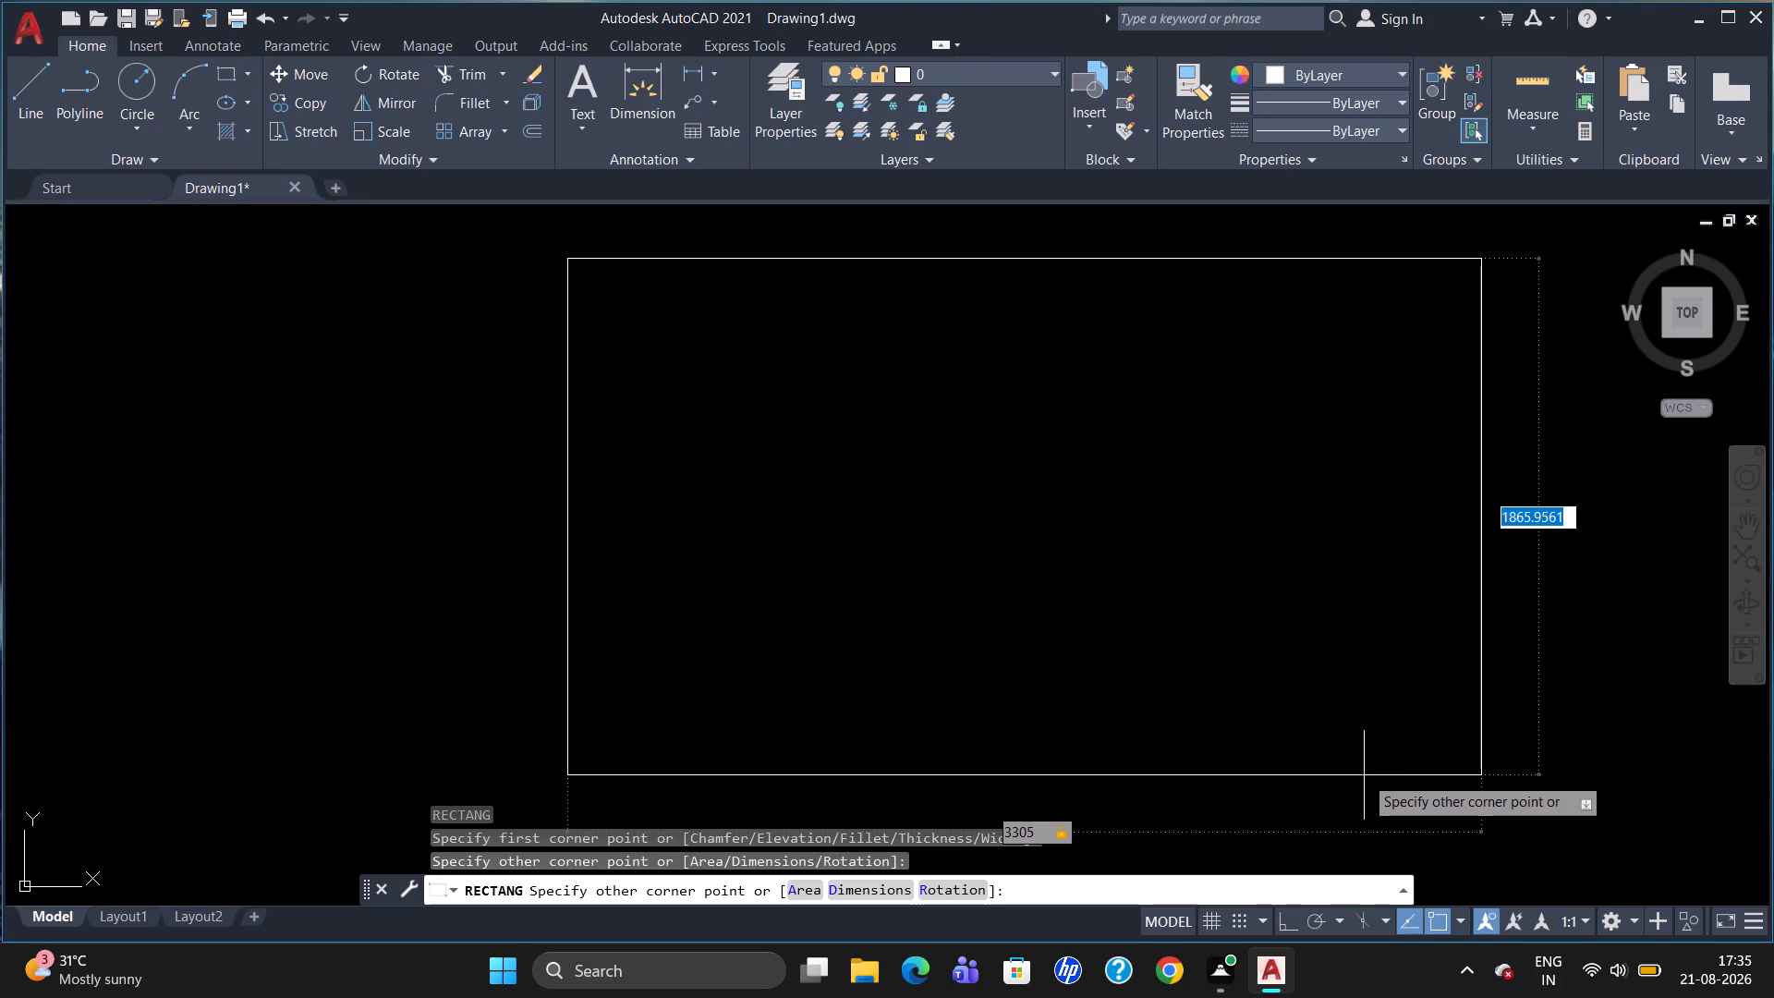
text(2750)
key(Return)
key(Escape)
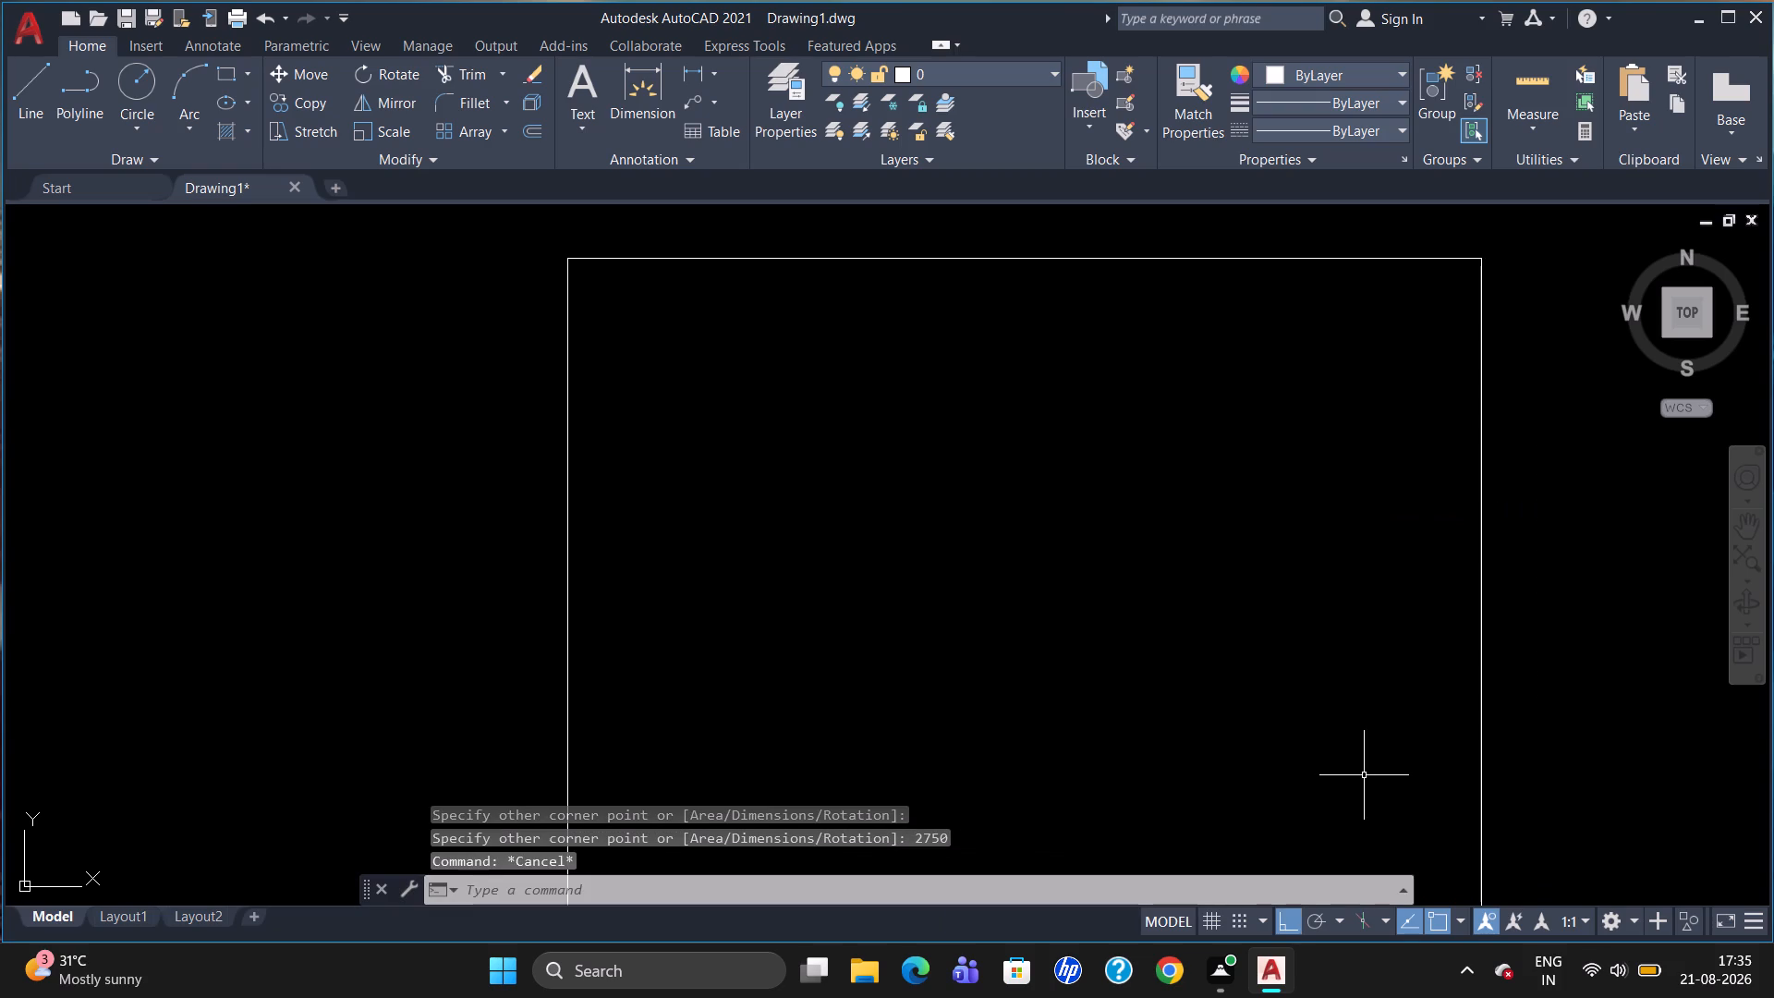
Explode the 3305 by 2750 rectangle into separate lines.
scroll(1465, 471, down, 2)
scroll(1420, 686, up, 3)
scroll(1362, 669, down, 1)
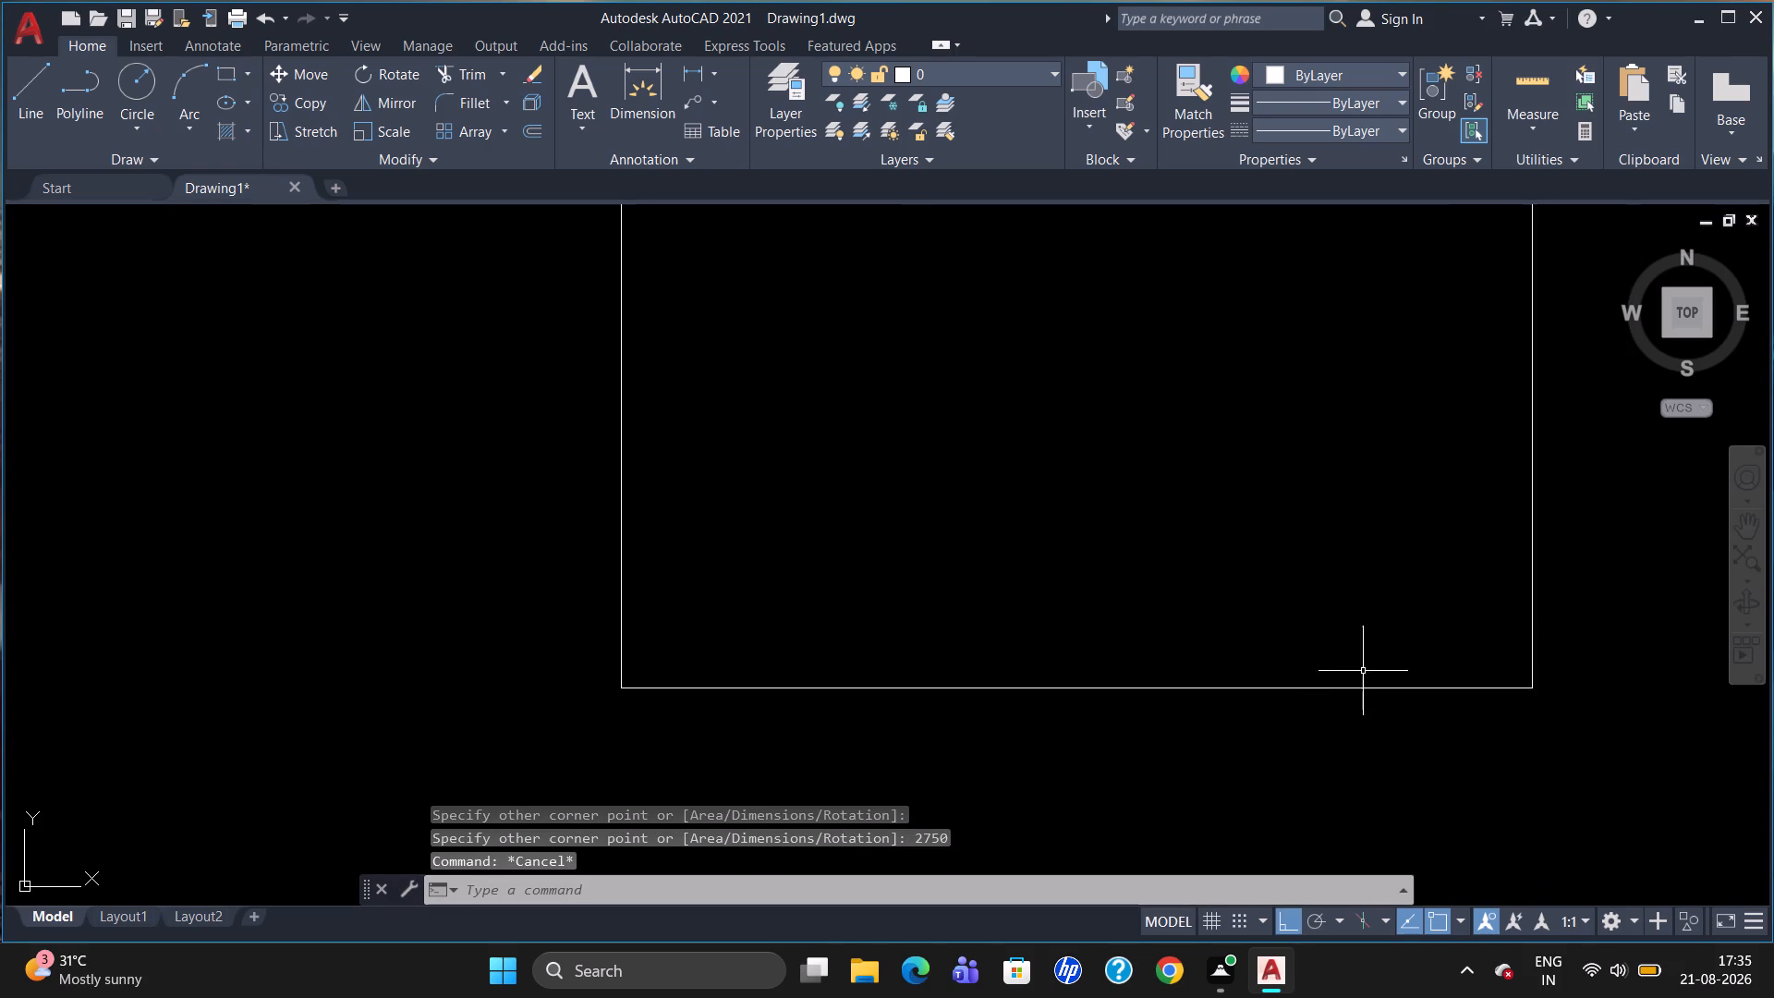
scroll(1365, 671, down, 1)
scroll(1549, 582, up, 3)
scroll(1531, 590, down, 2)
scroll(1456, 501, down, 1)
scroll(1443, 365, down, 3)
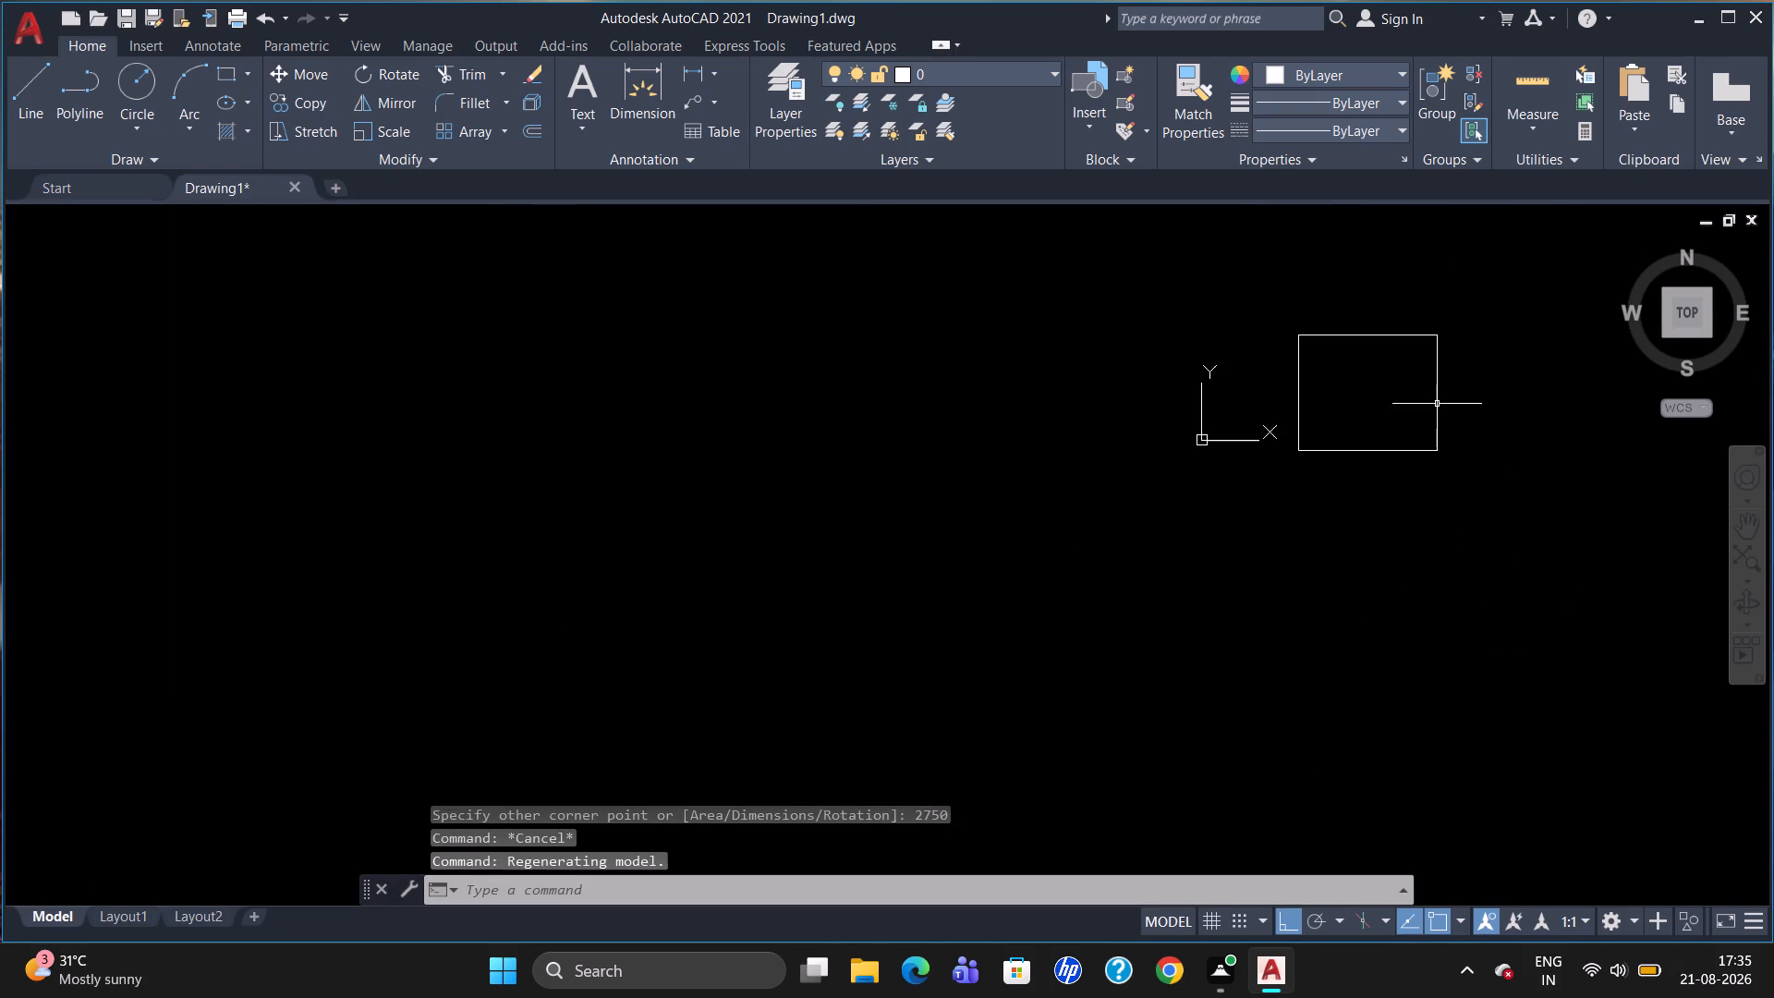
scroll(1439, 332, up, 6)
scroll(1469, 467, down, 1)
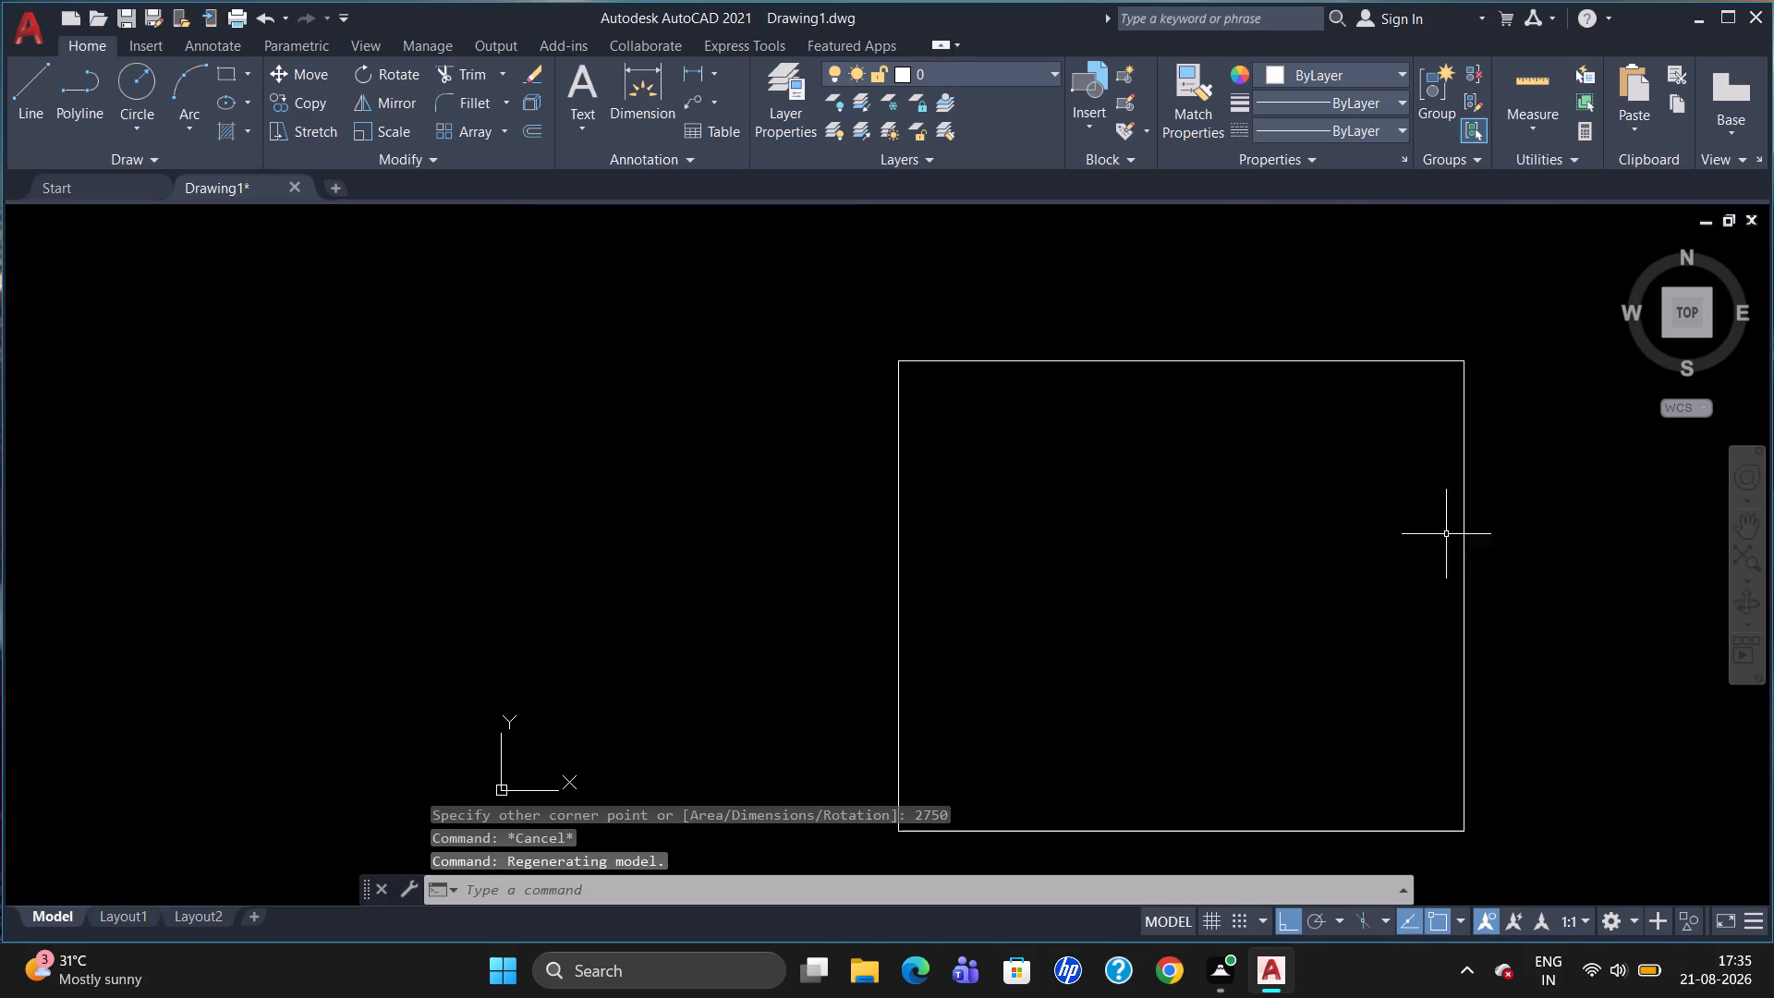
click(1465, 666)
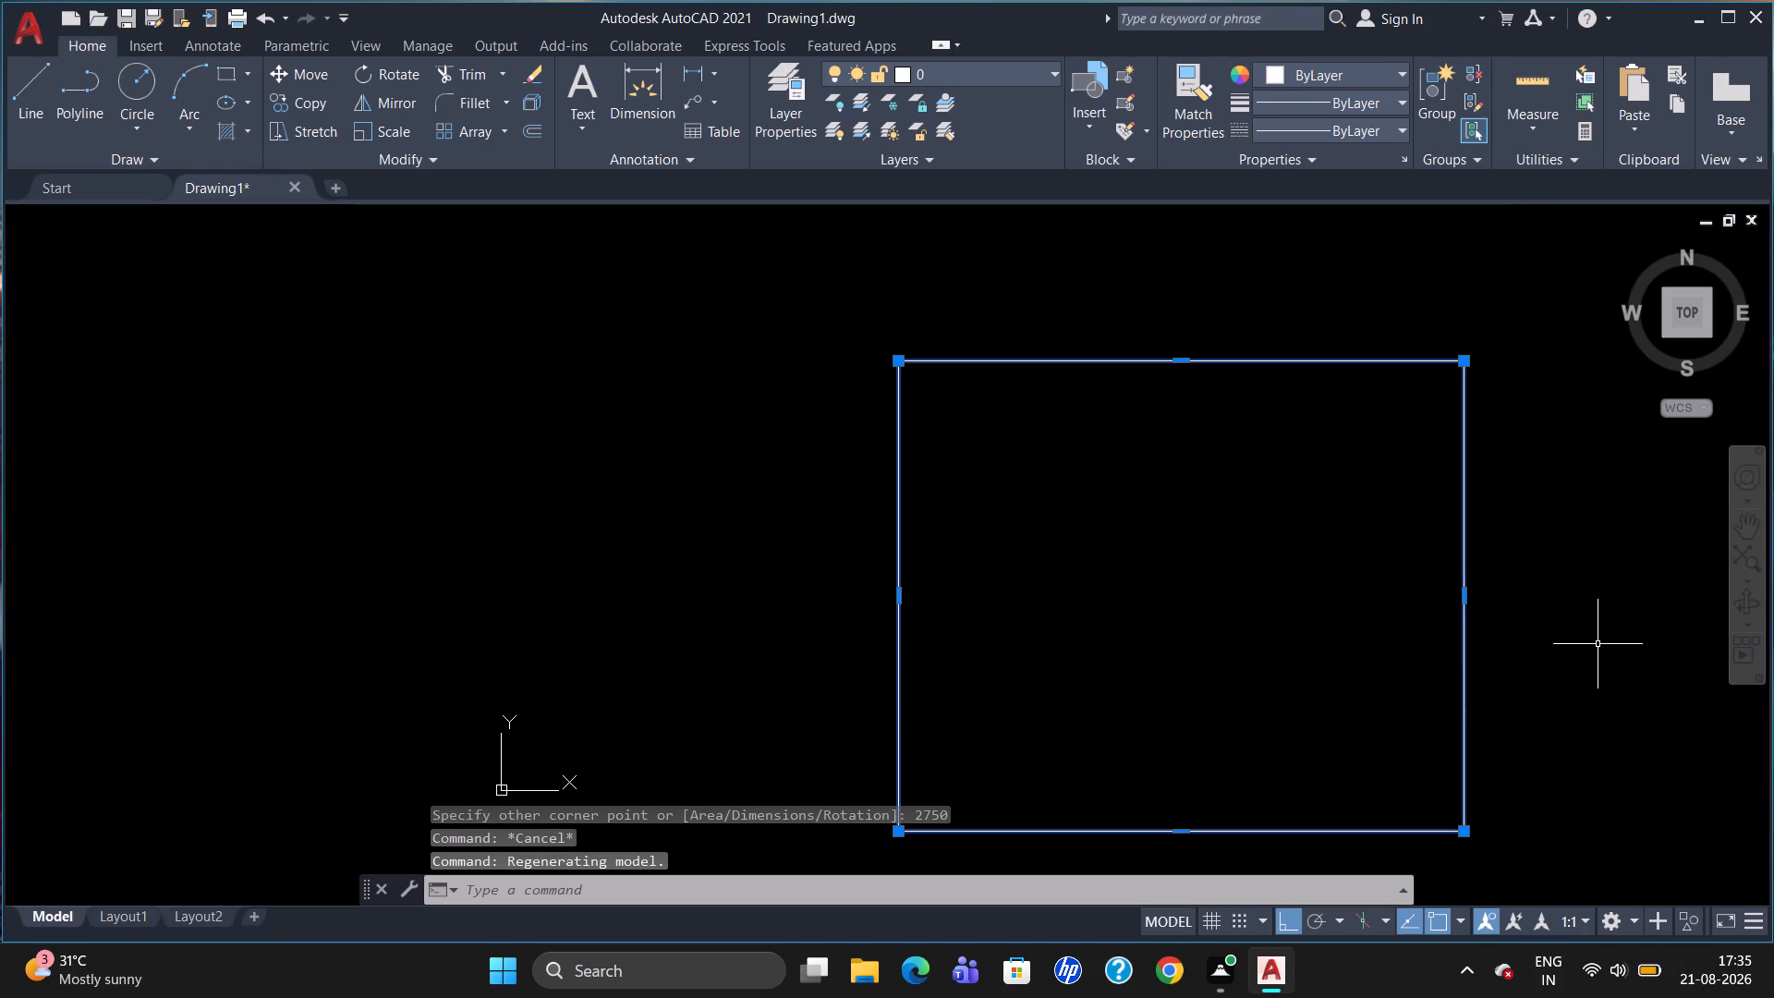
key(x)
key(Return)
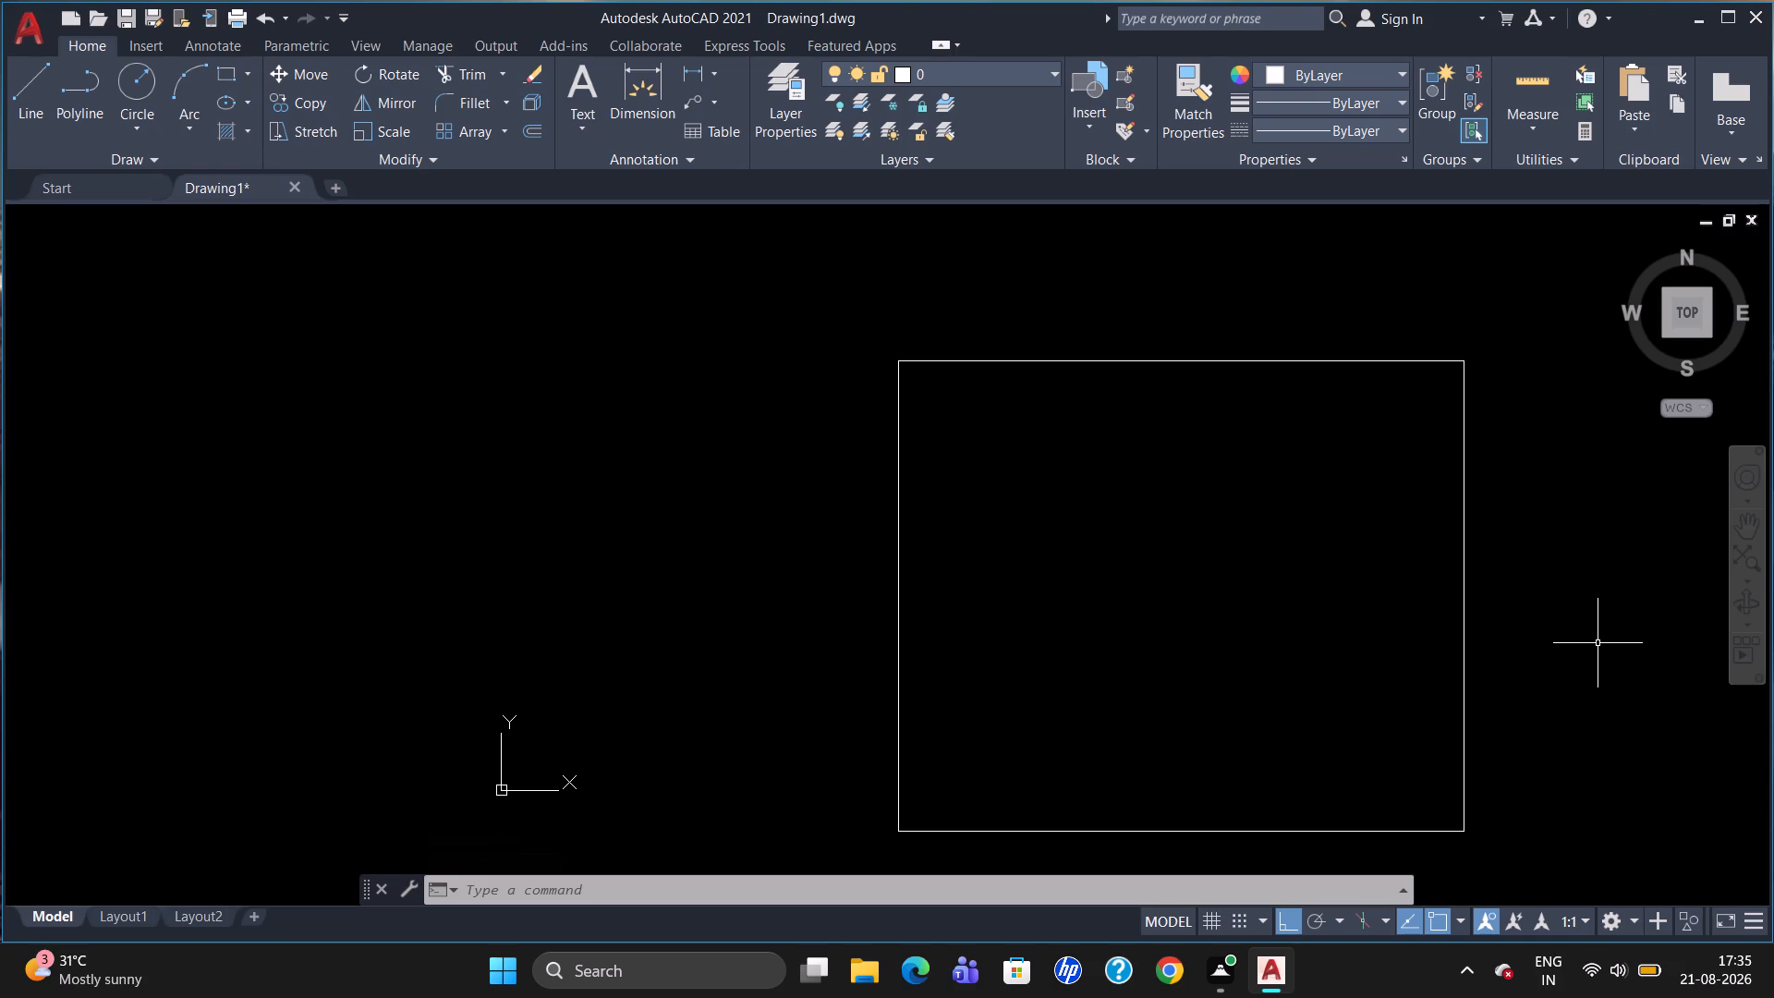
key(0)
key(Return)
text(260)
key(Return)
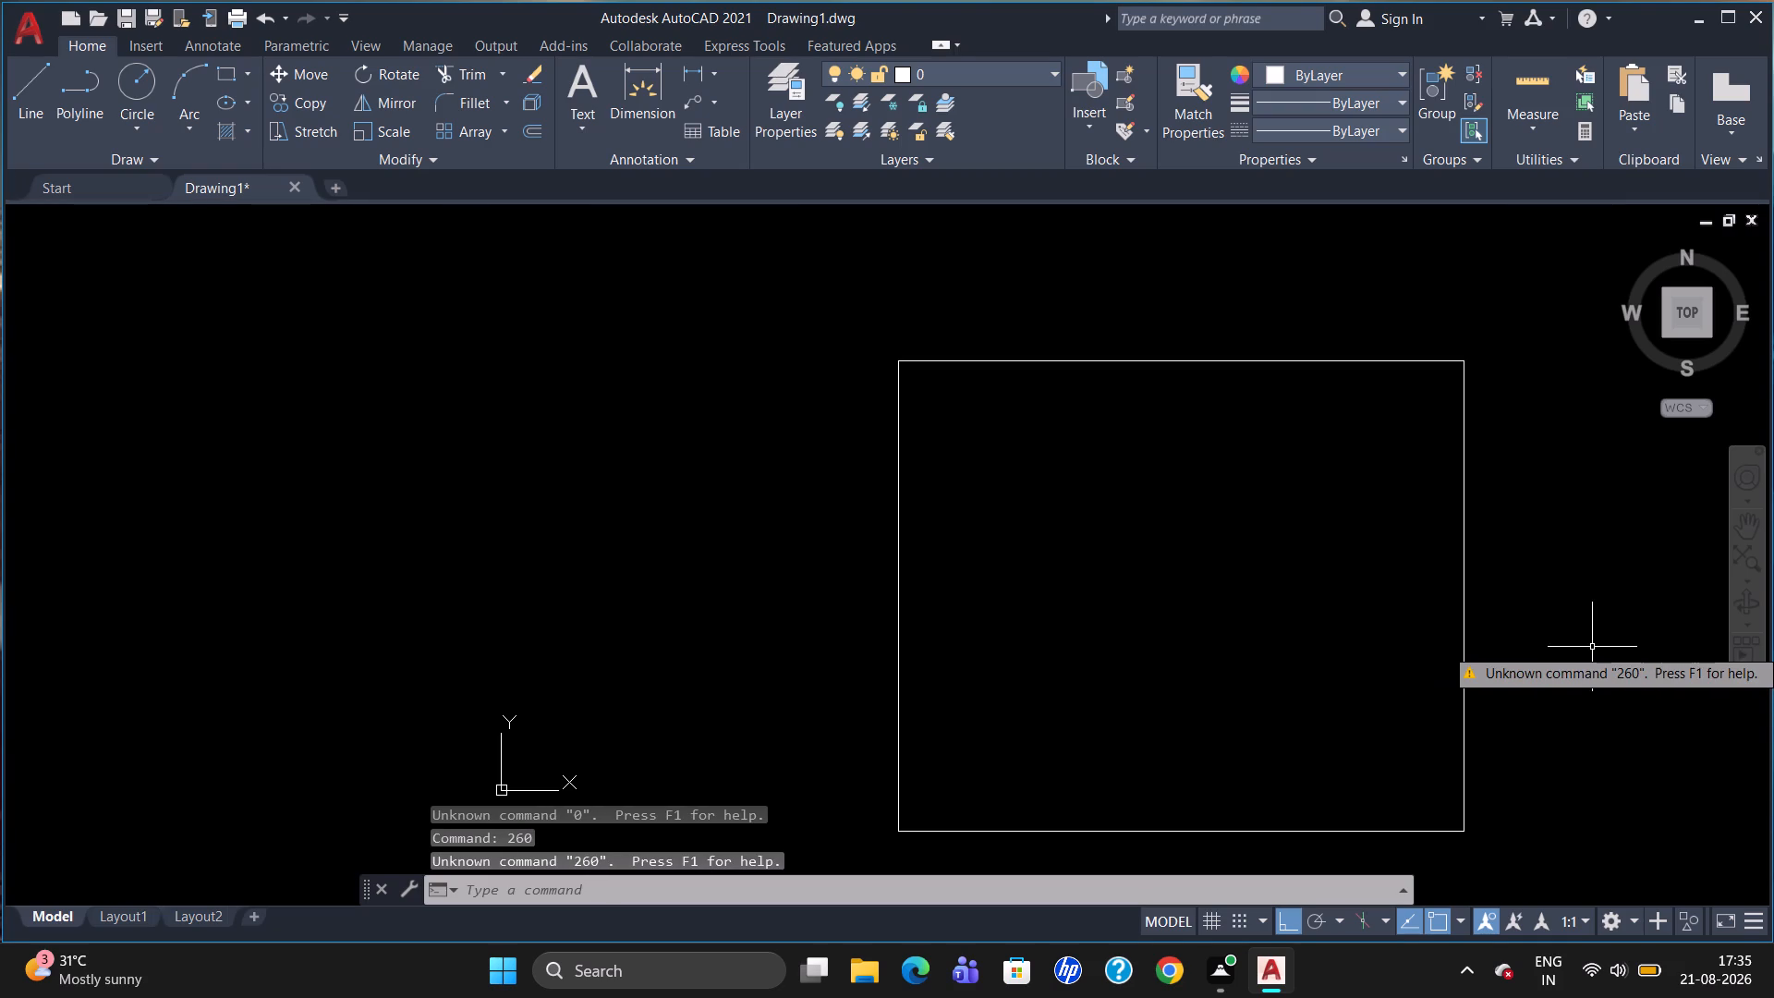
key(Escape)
Offset the exploded rectangle's top edge 260 inward.
key(o)
key(Return)
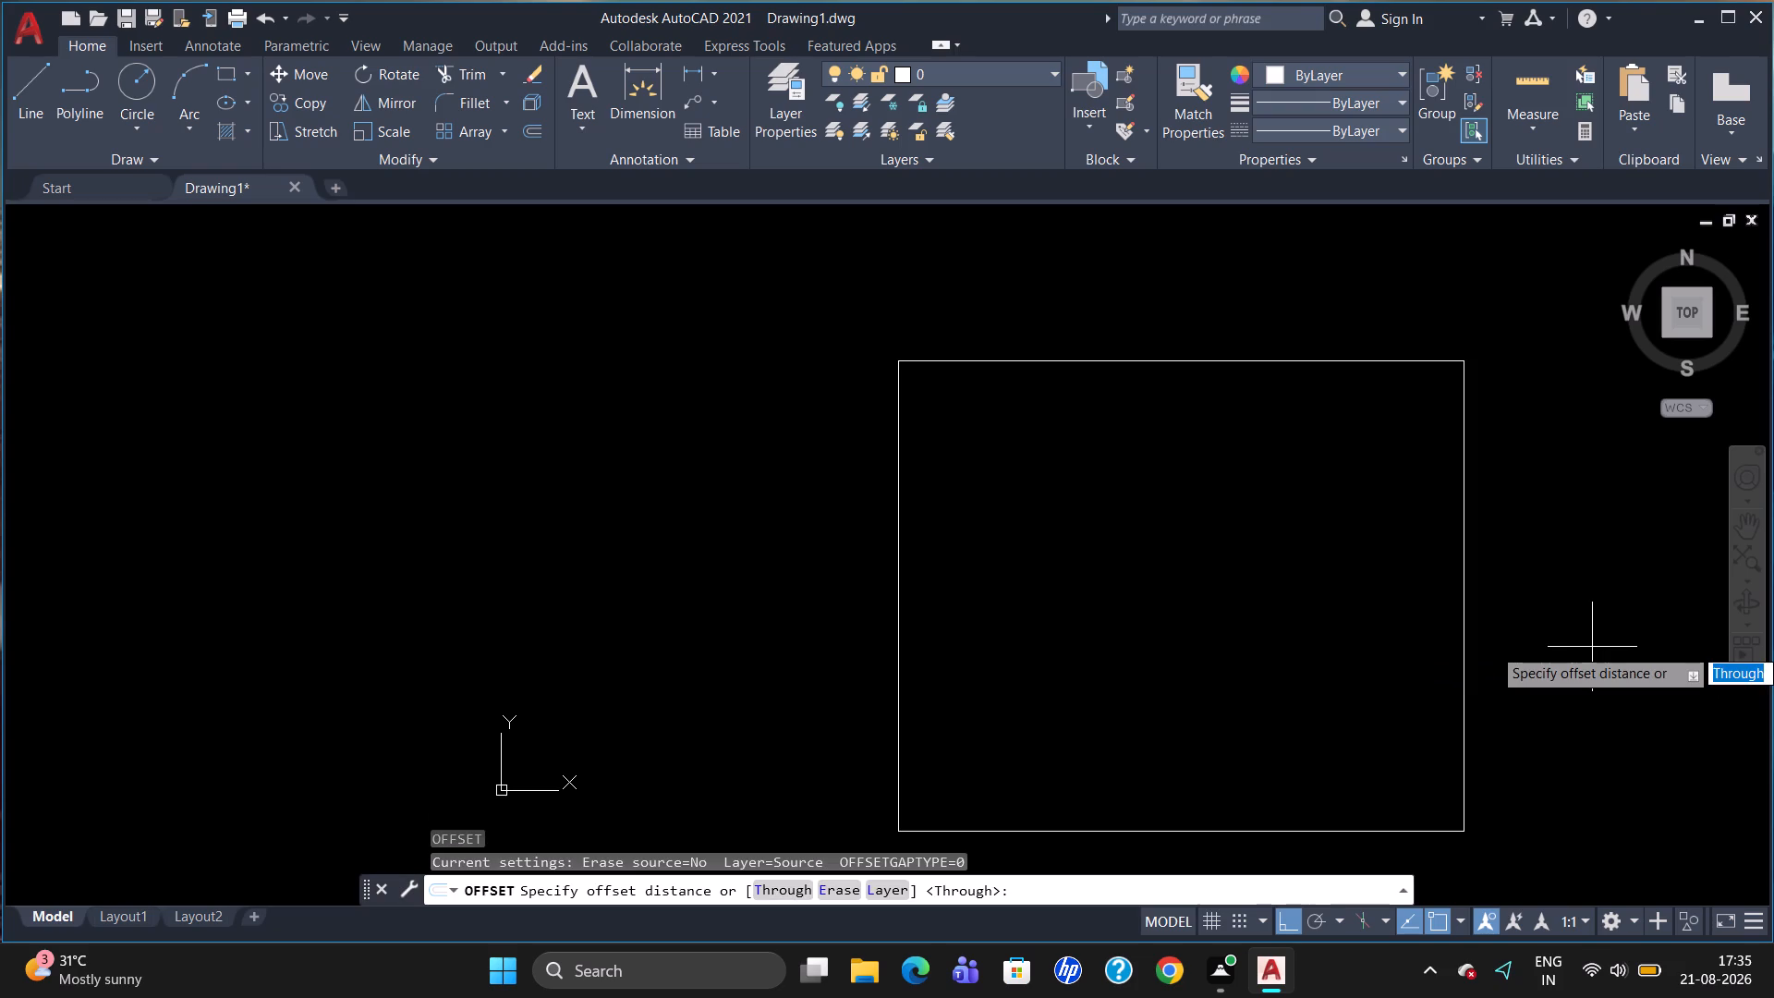
key(2)
text(60)
key(Return)
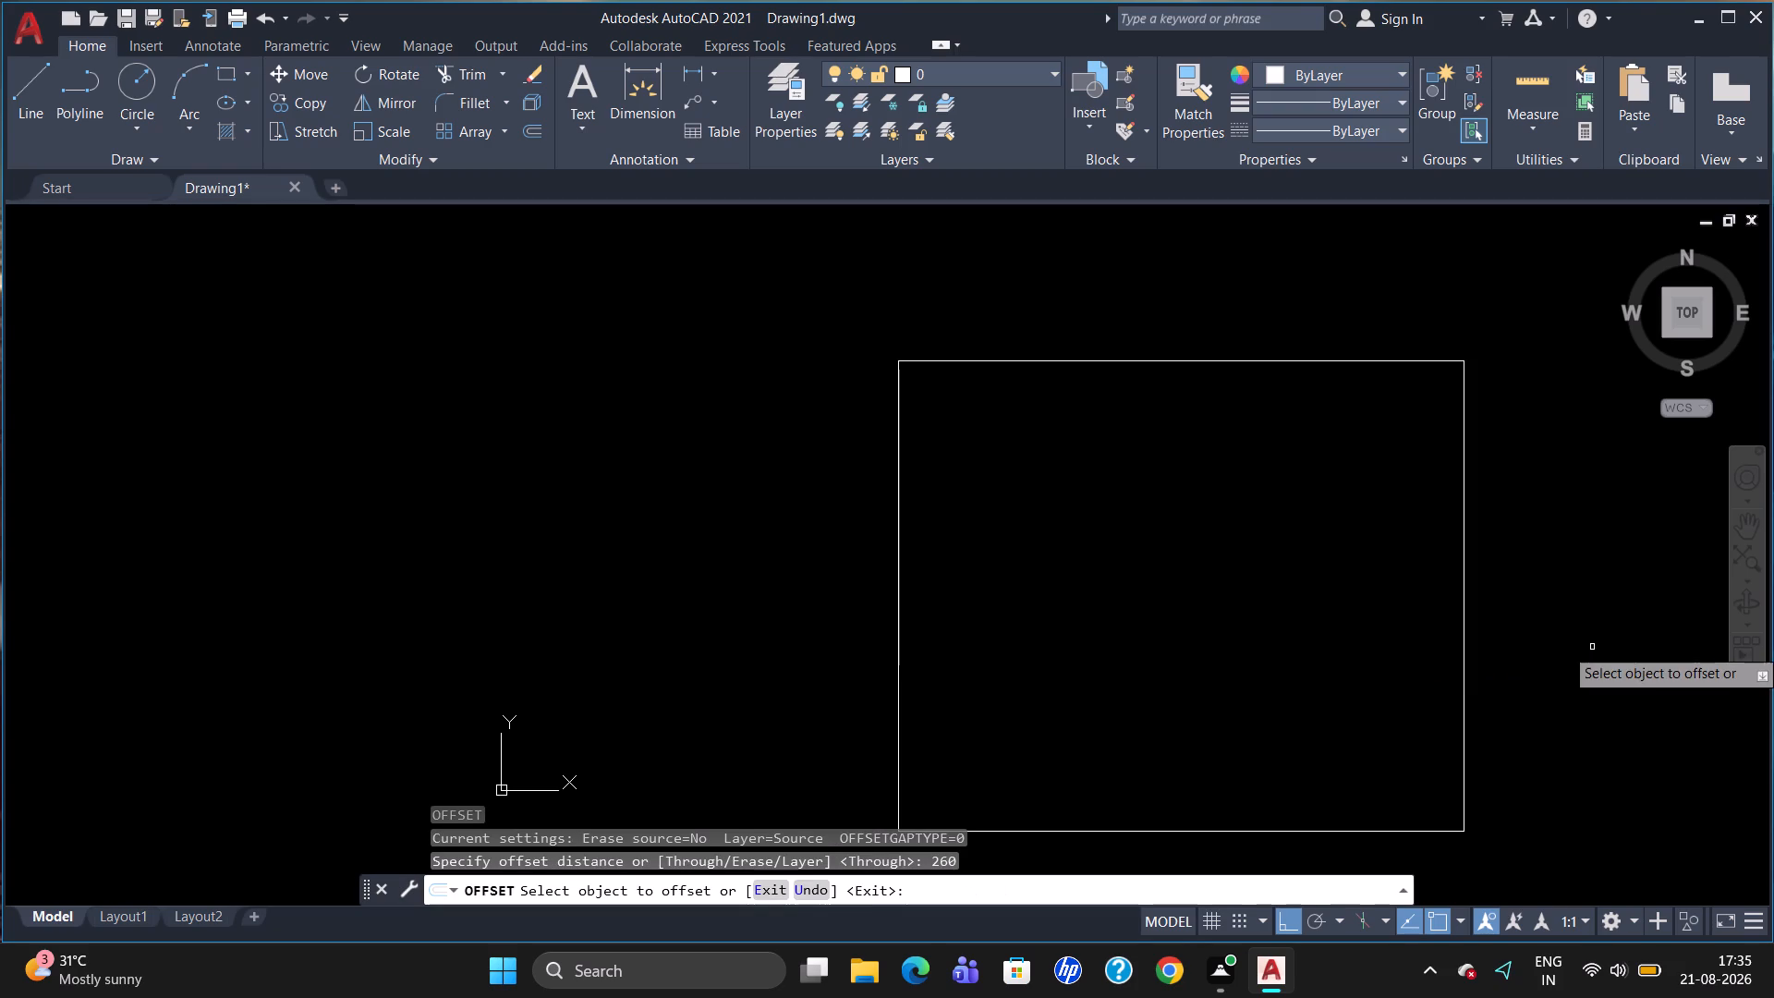
click(1145, 359)
click(1156, 479)
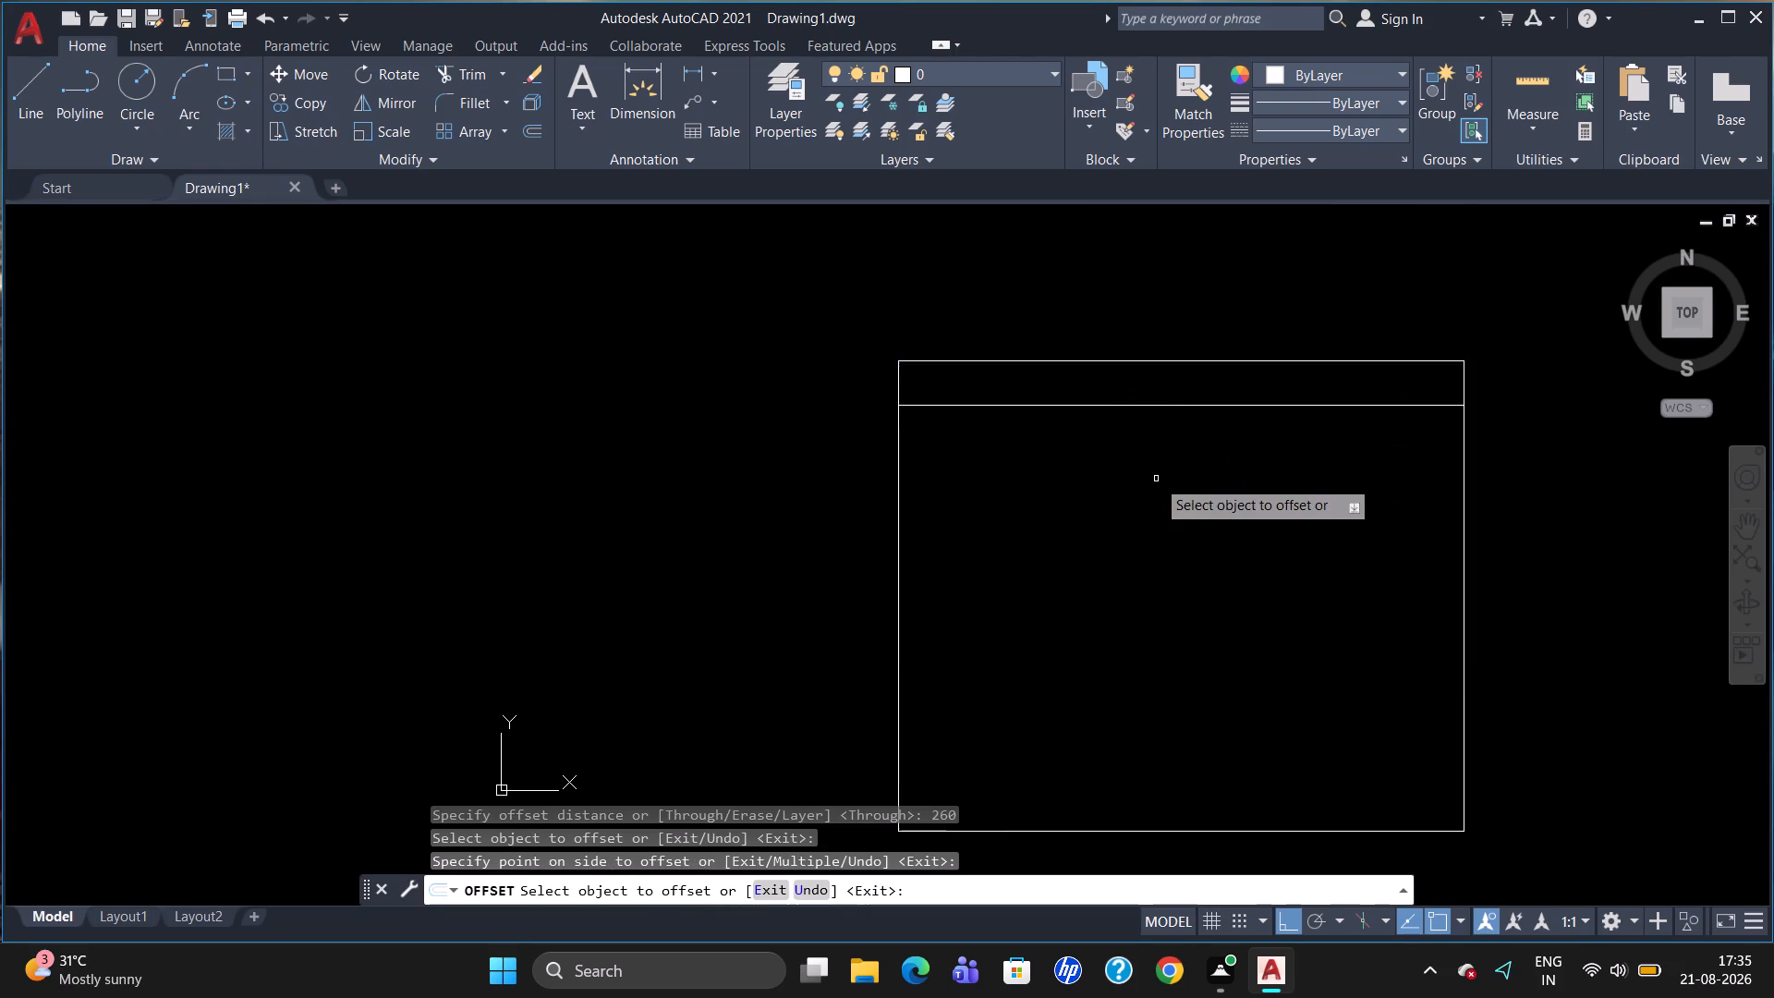
Offset the rectangle's left and right edges 229 inward.
click(898, 647)
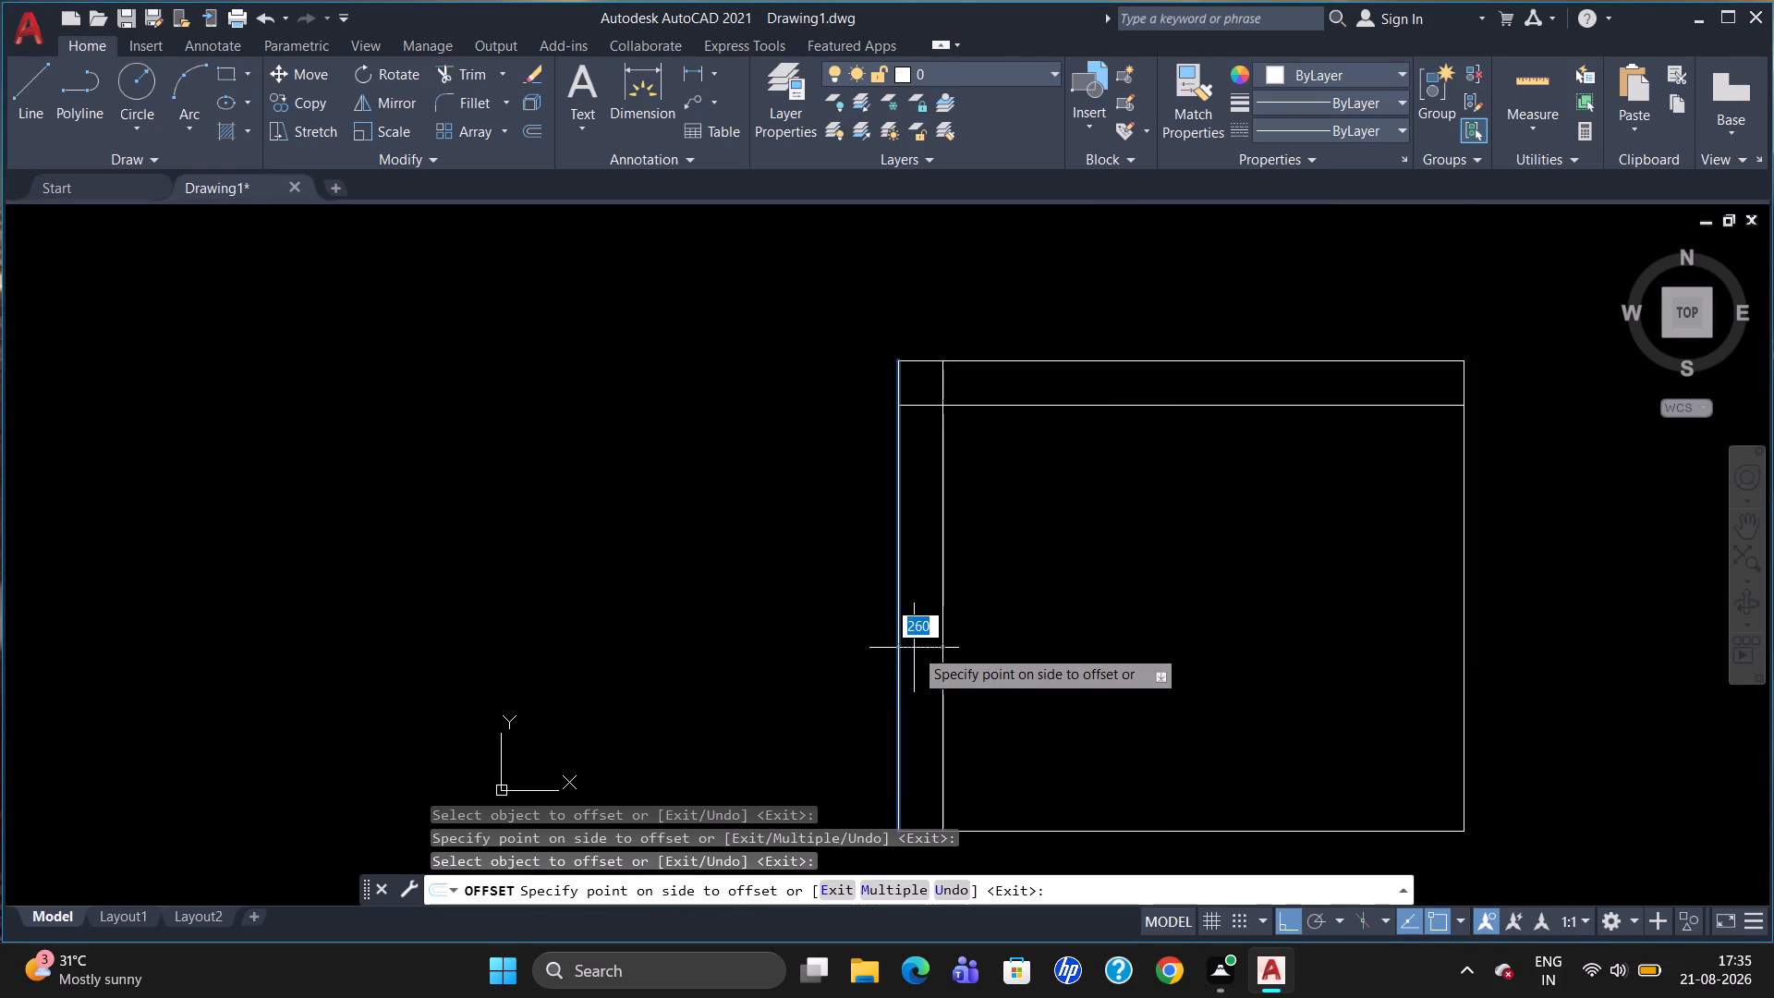
text(229)
key(Return)
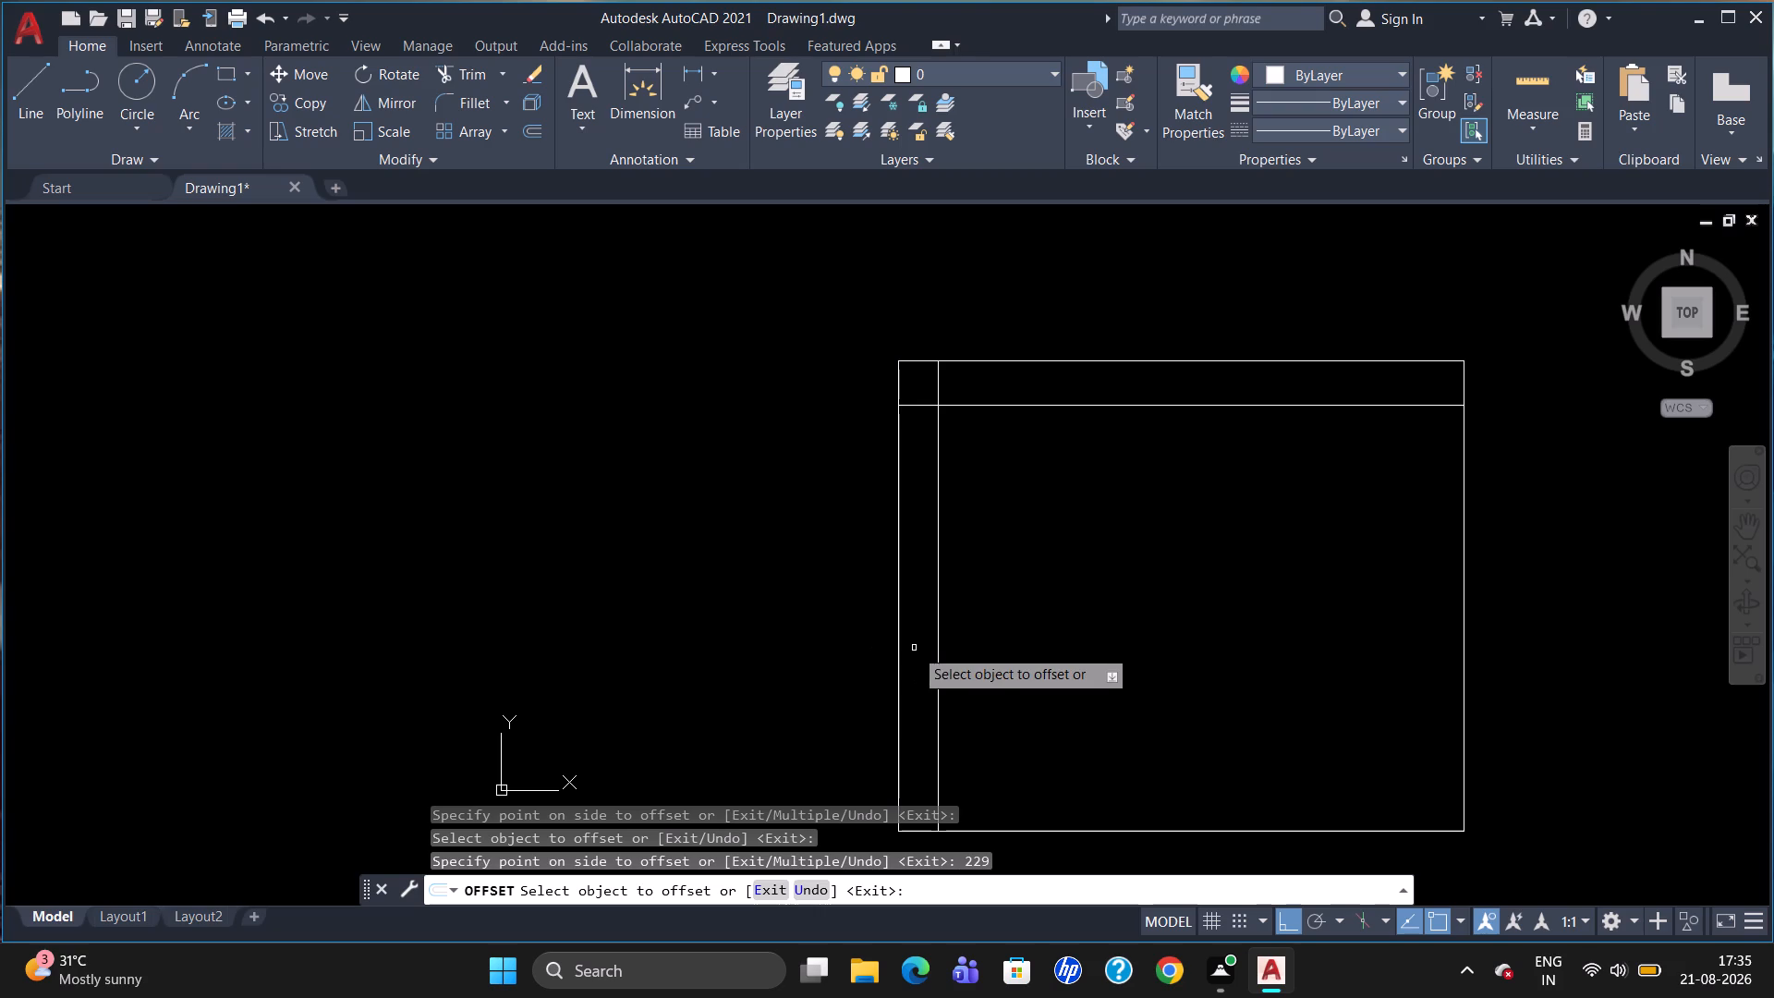
click(1463, 700)
text(229)
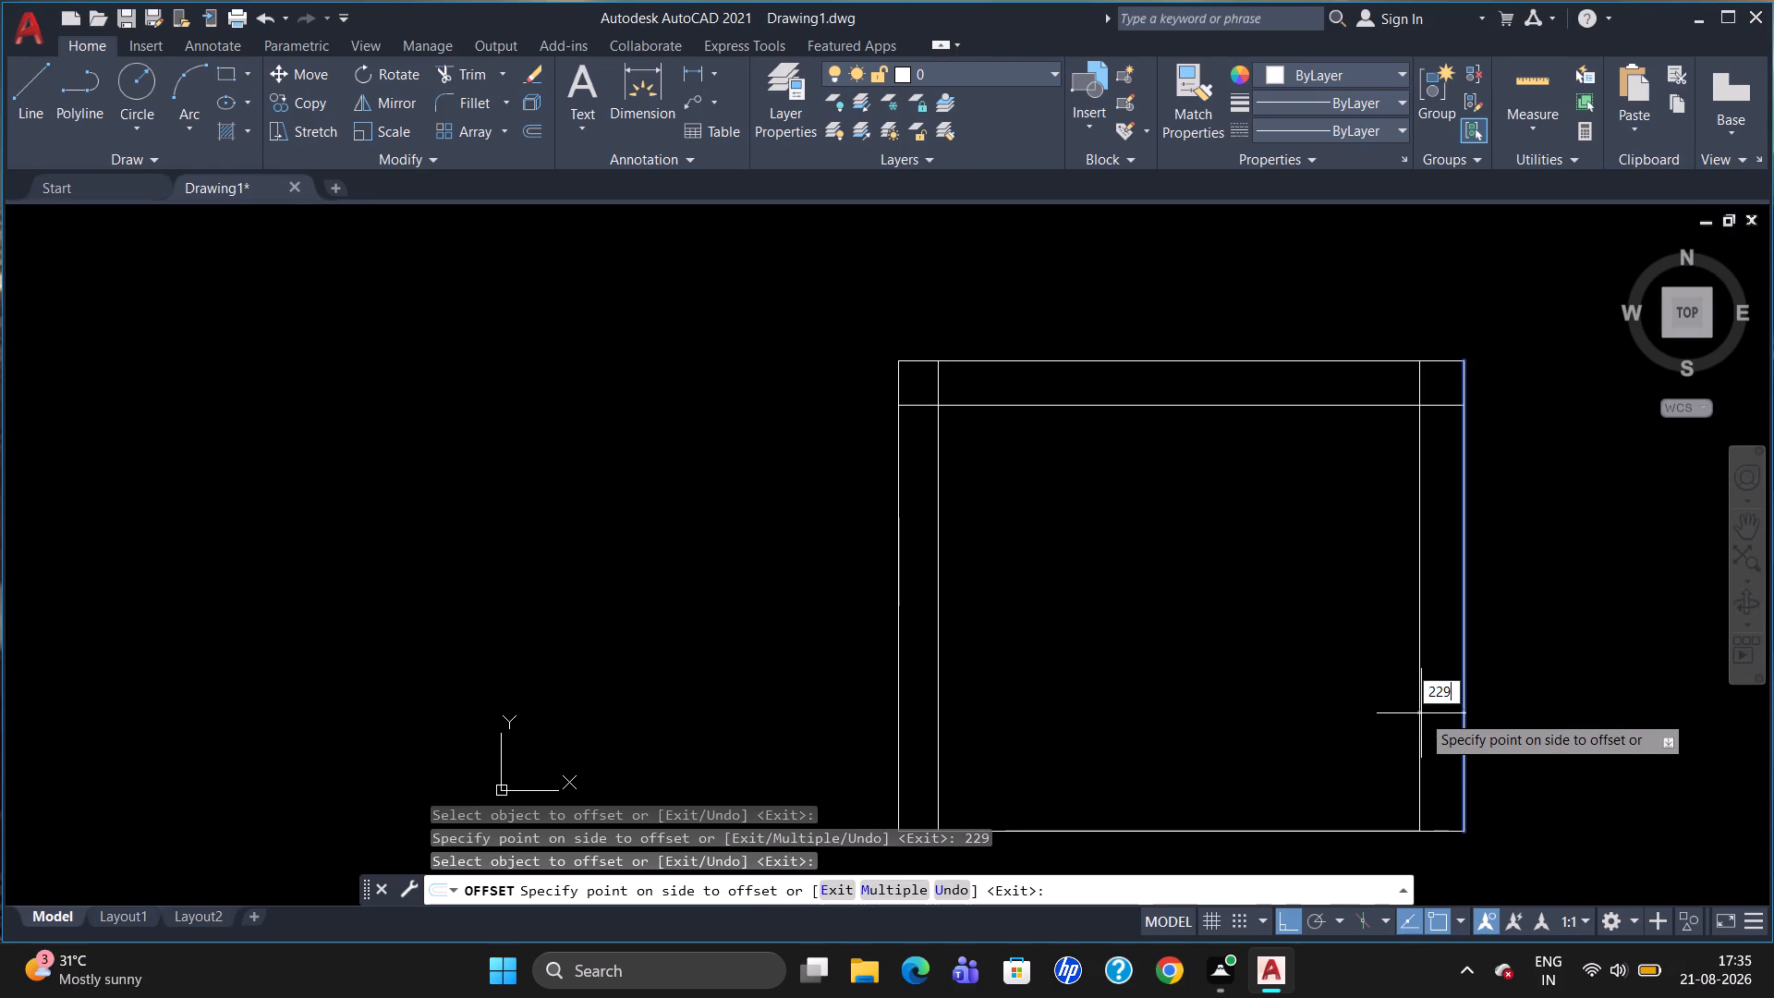
key(Return)
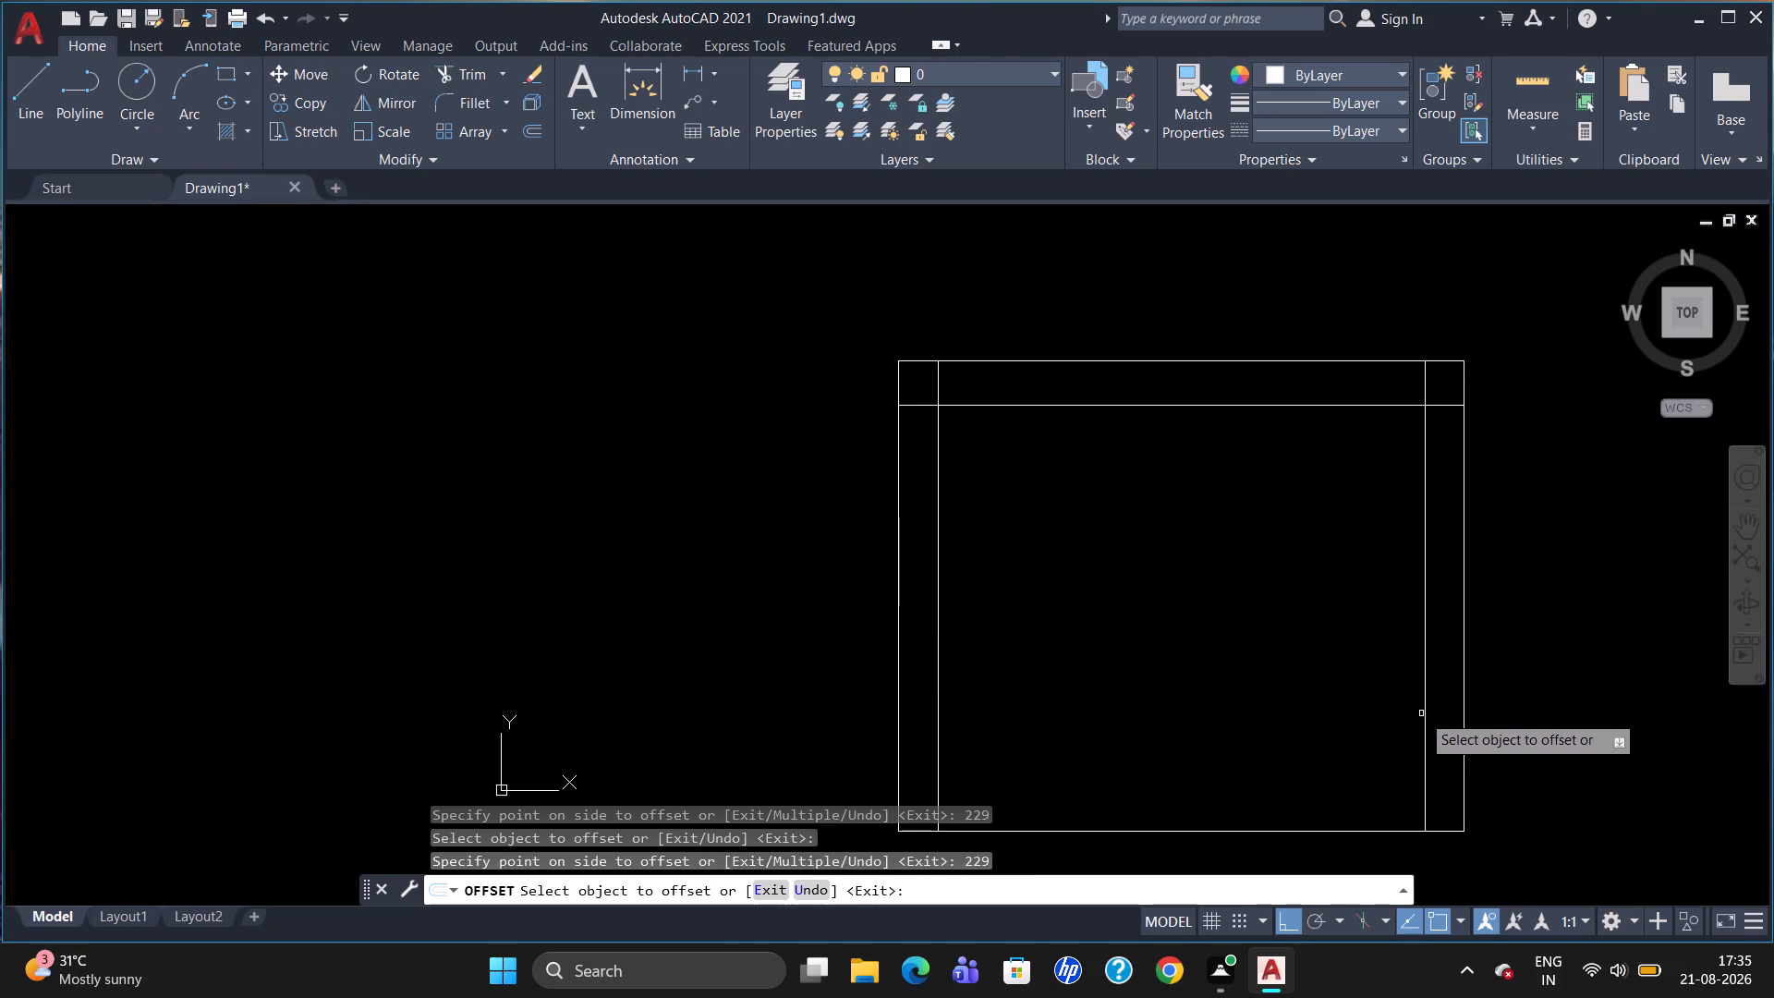
Offset the rectangle's bottom edge 100 inward.
click(1245, 831)
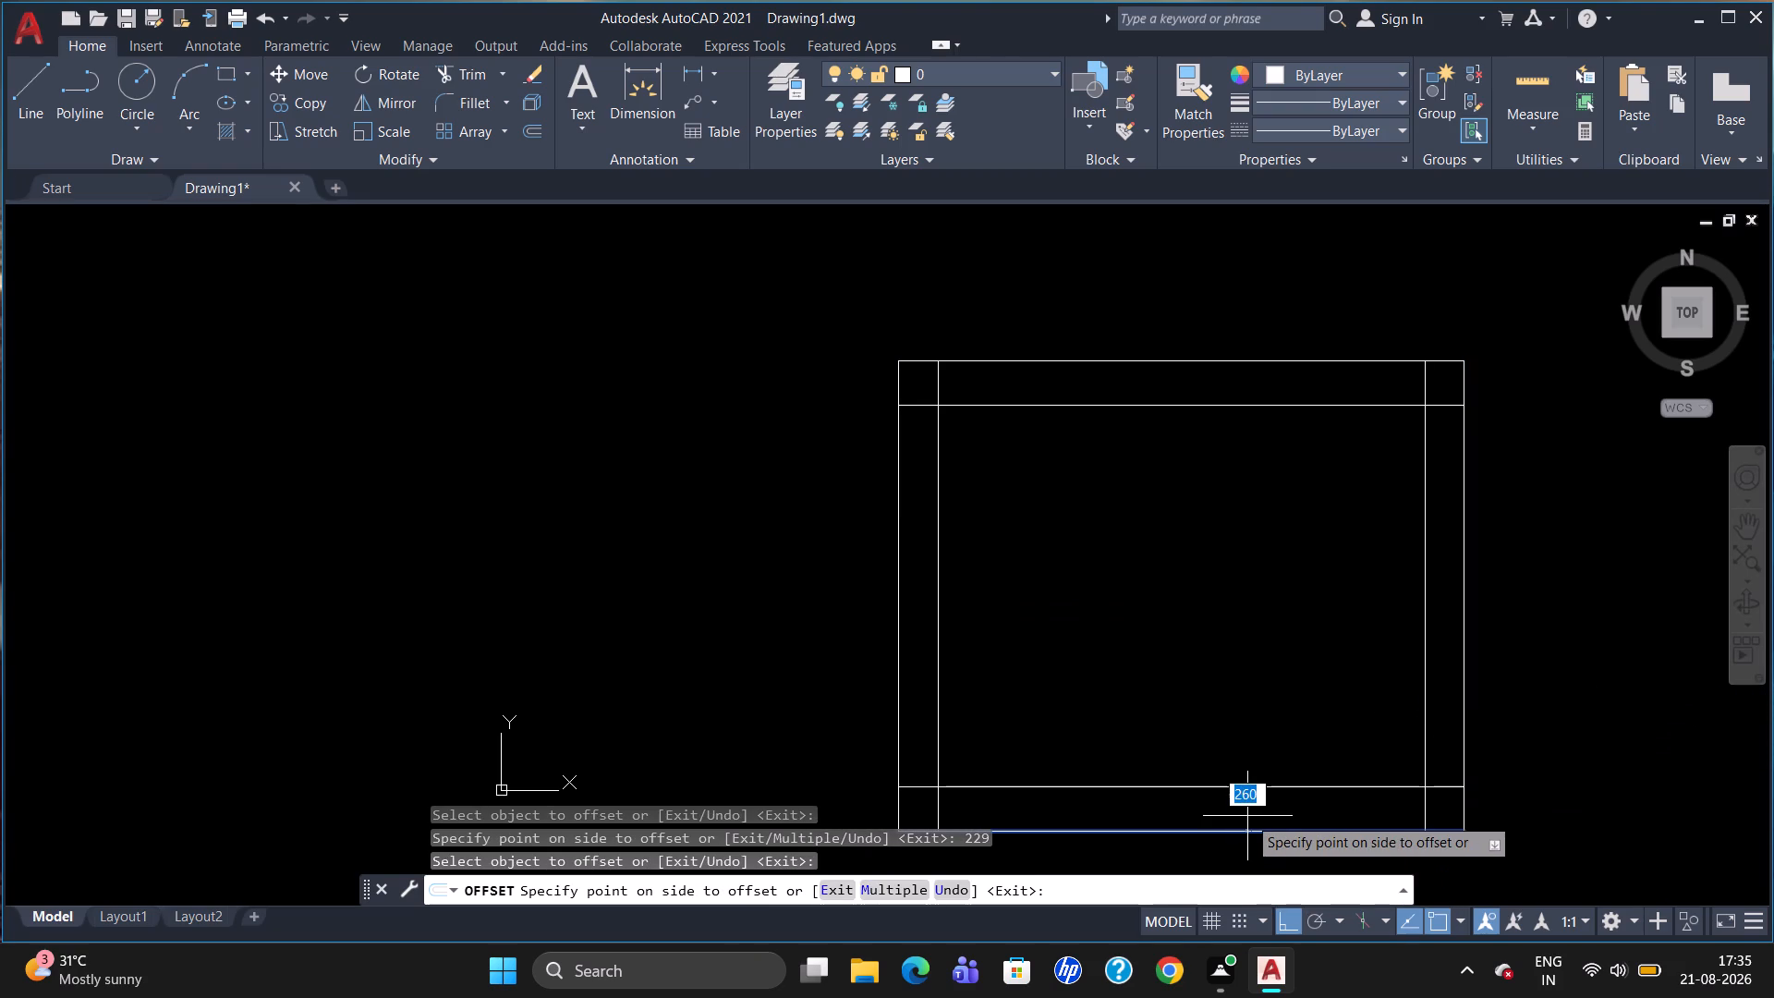
text(100)
key(Return)
key(Escape)
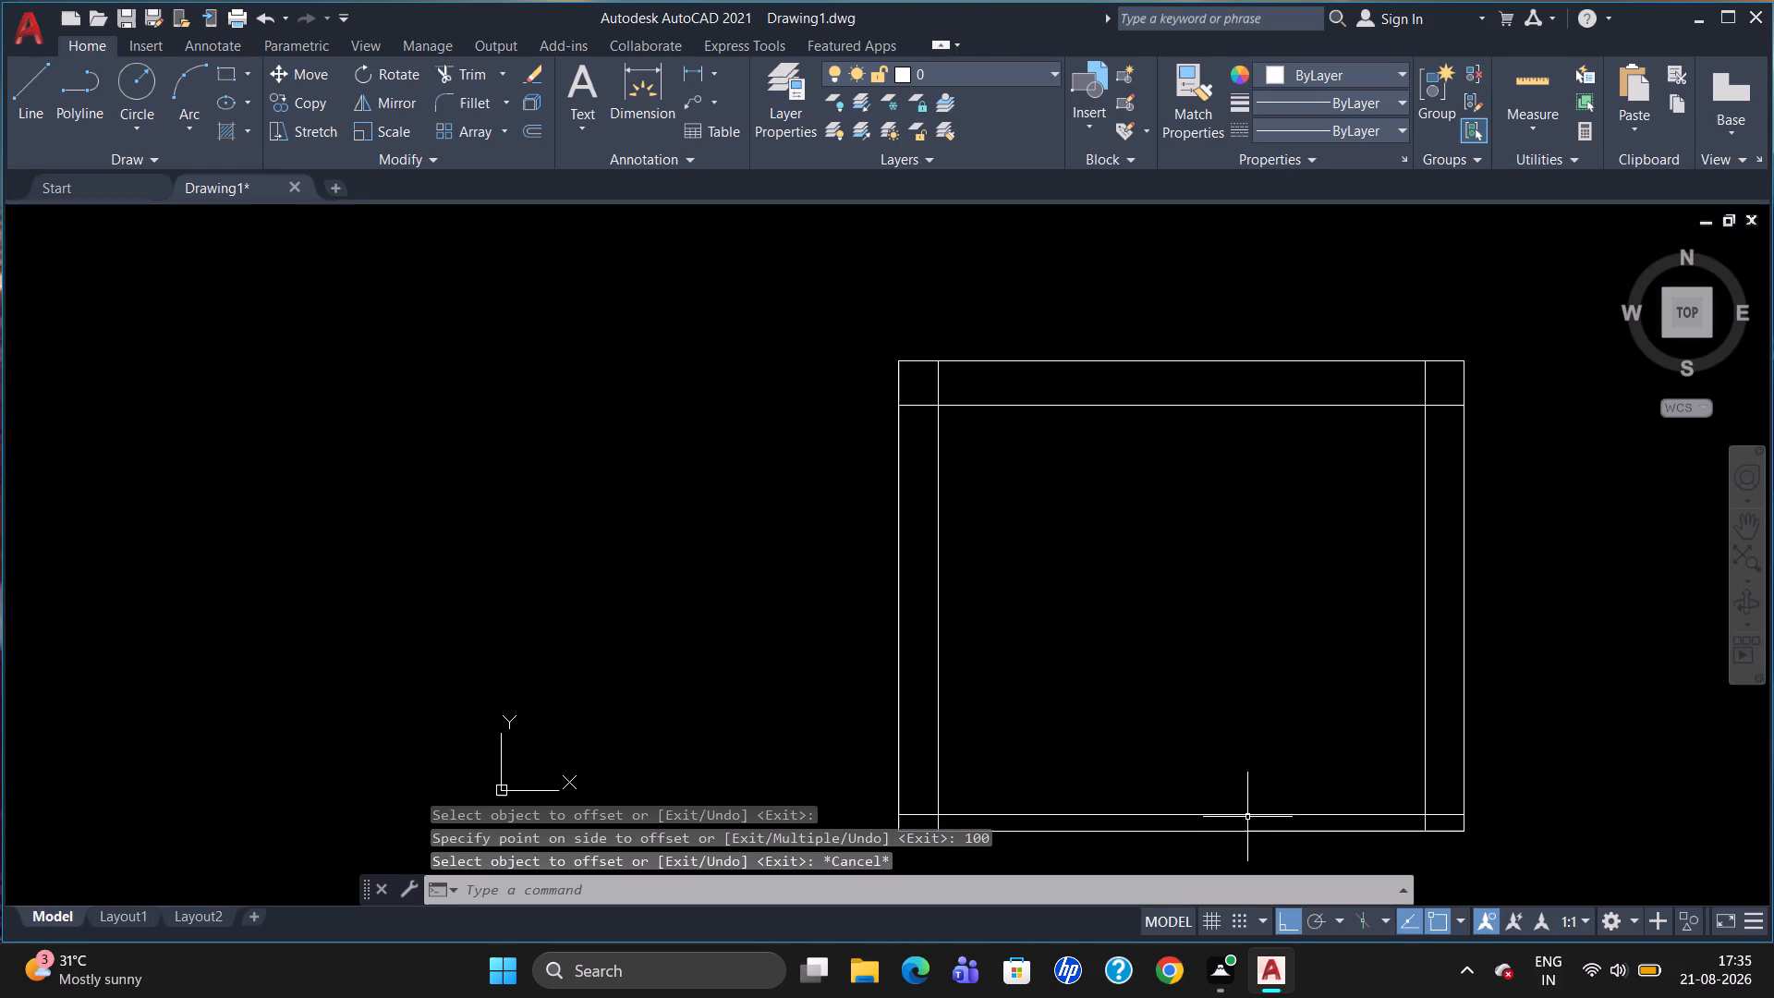
Trim both ends of the lower inner horizontal line back to the two inner vertical lines.
scroll(1268, 729, down, 2)
scroll(1413, 816, up, 3)
scroll(1405, 792, down, 1)
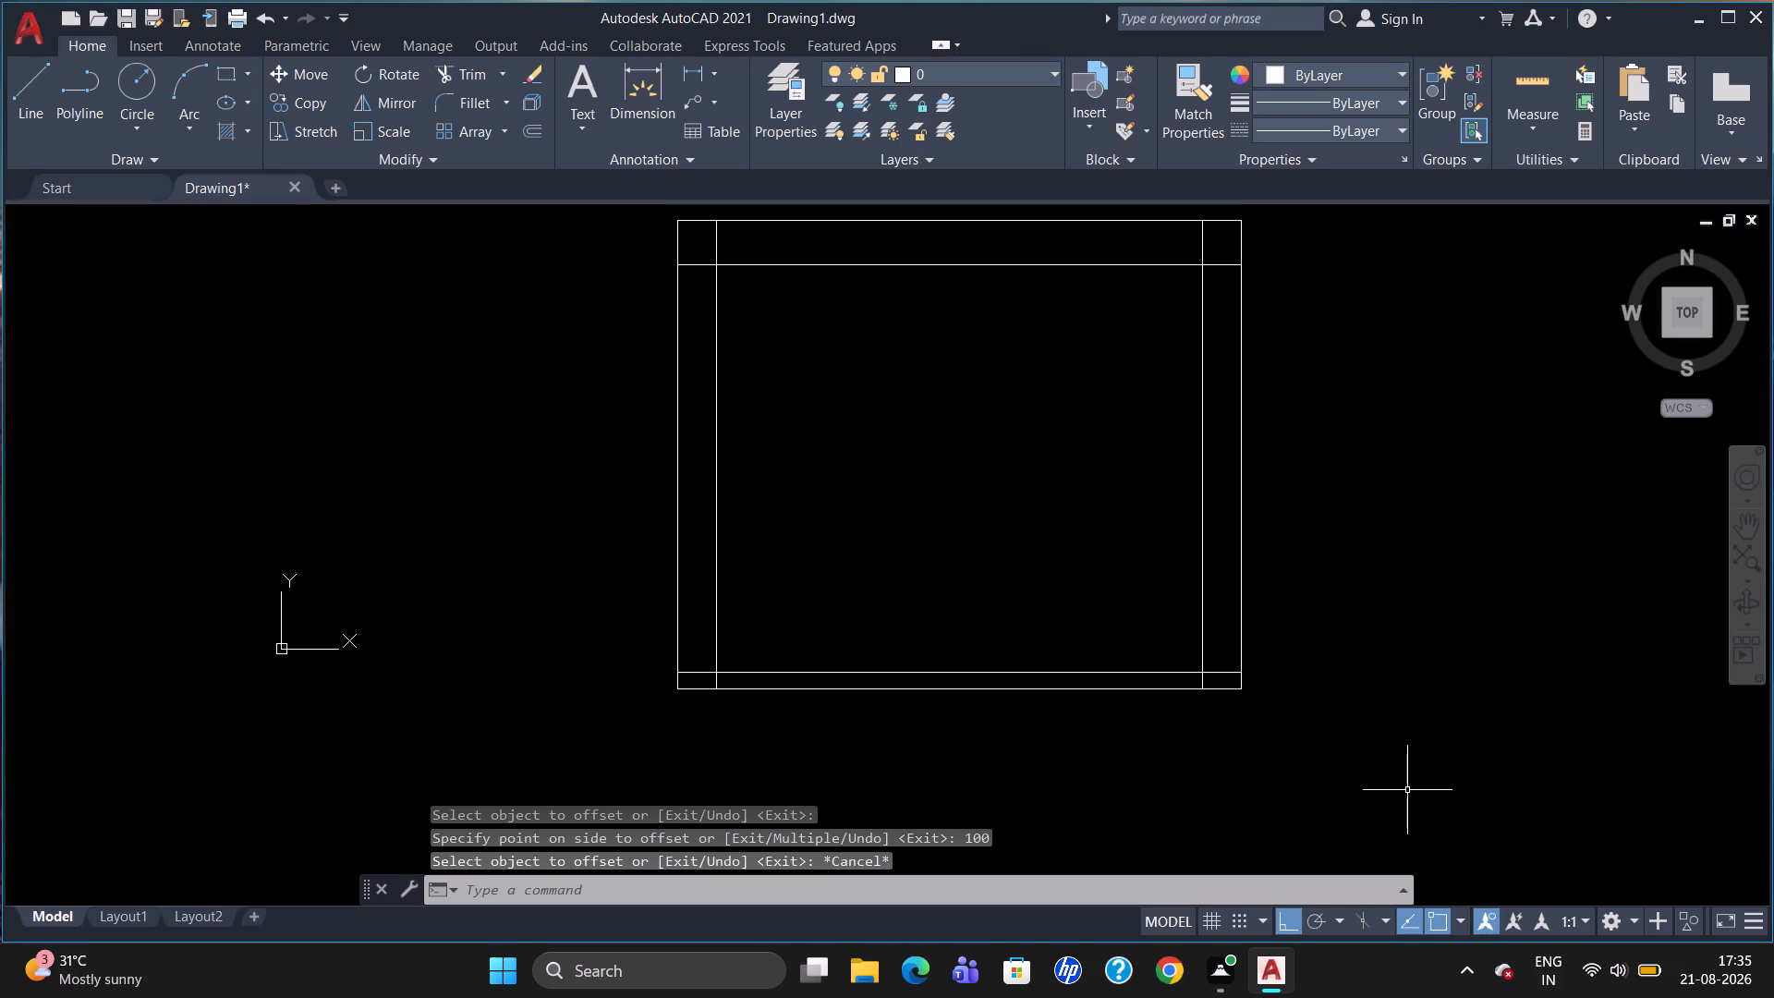
scroll(1383, 678, down, 1)
scroll(1354, 602, up, 1)
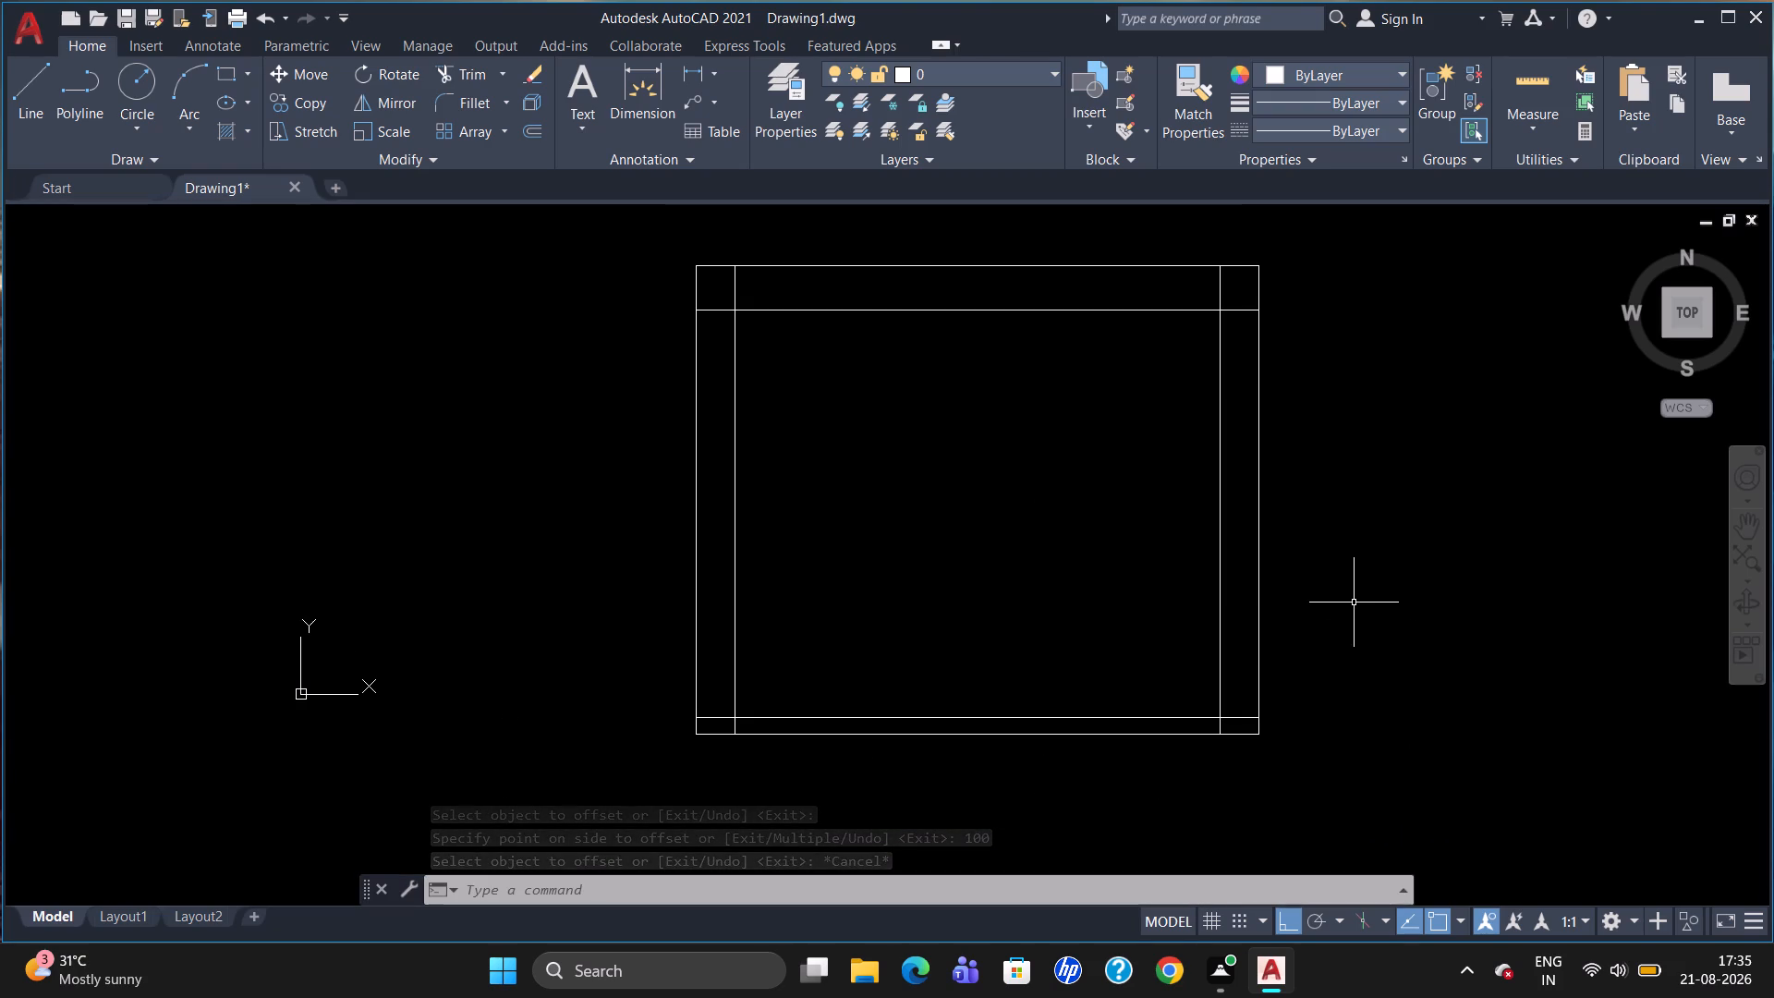
text(TR)
key(Return)
key(Return)
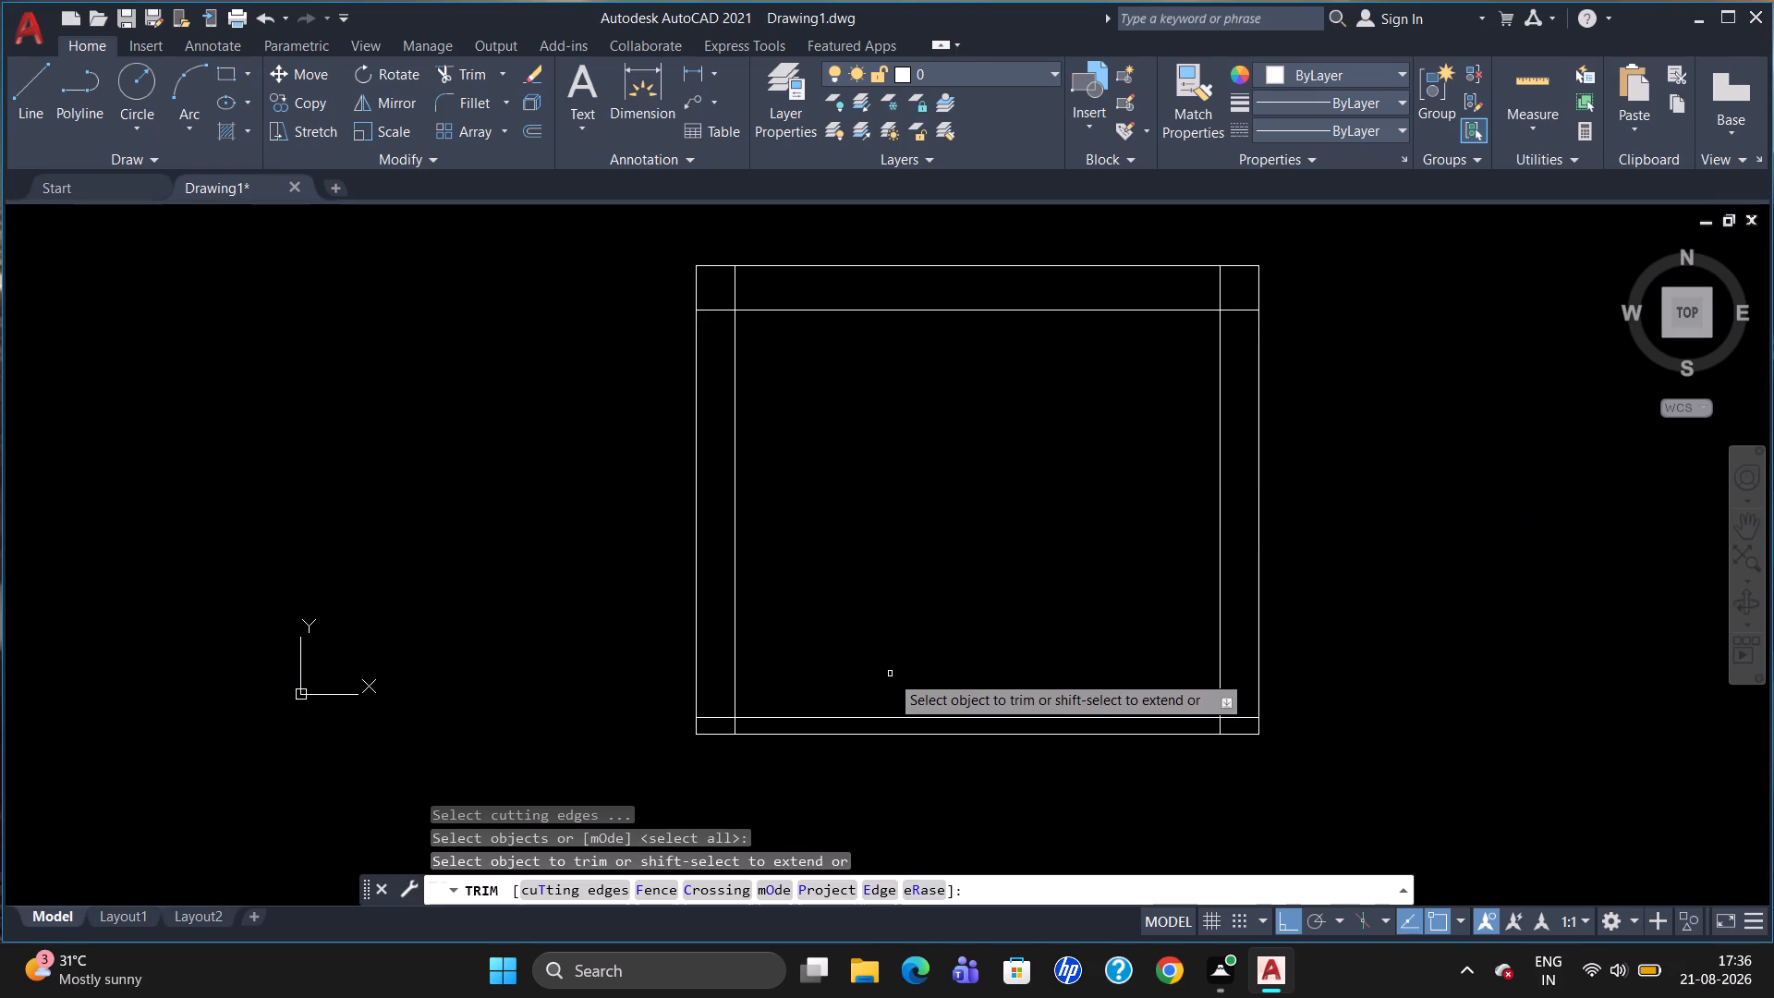
click(720, 719)
click(734, 723)
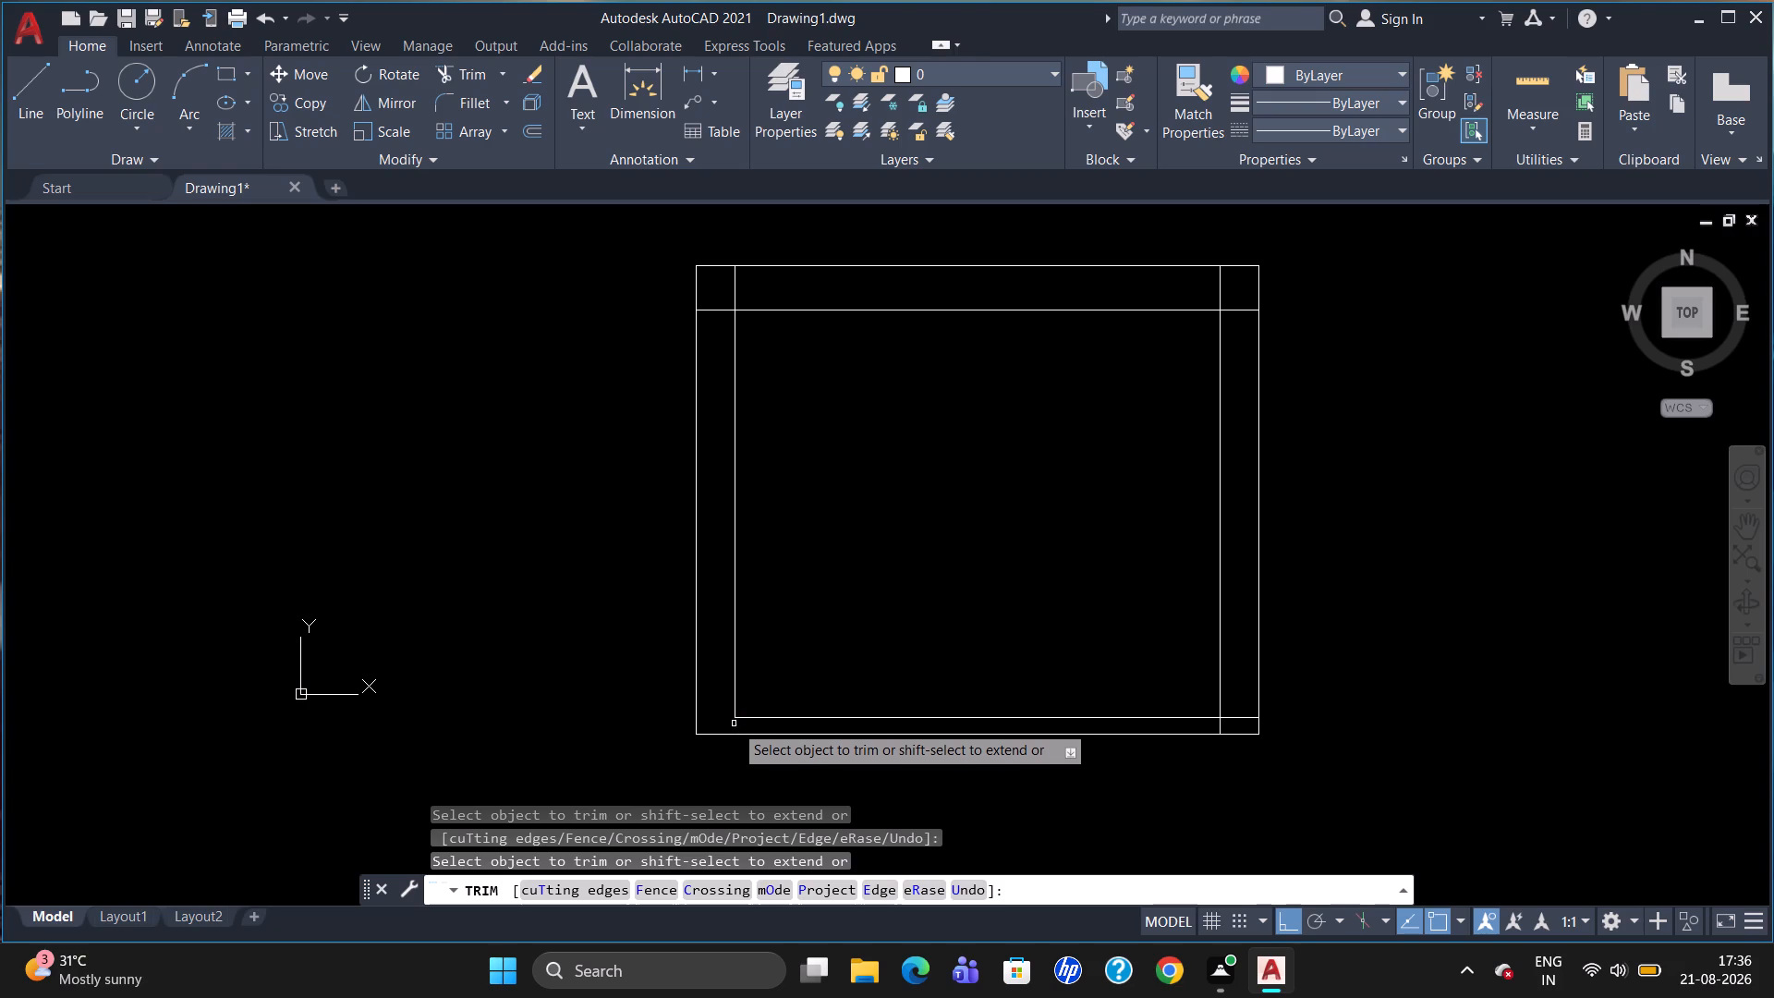
key(u)
key(Return)
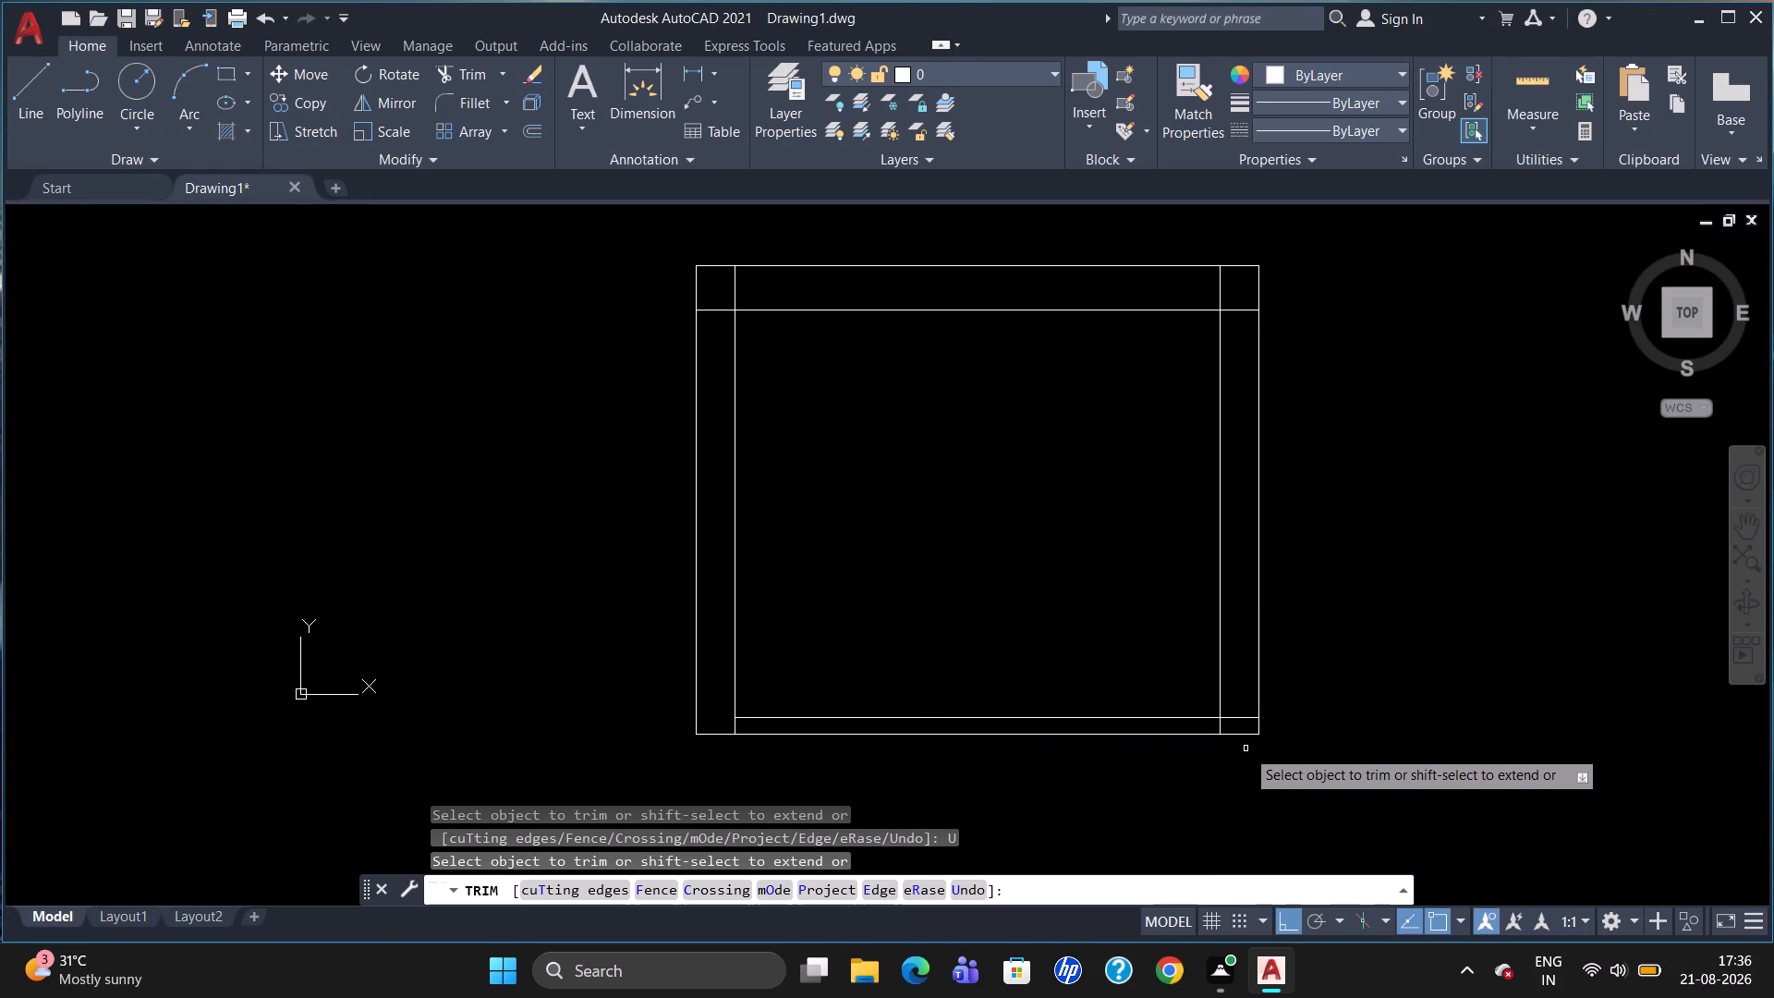
click(1238, 716)
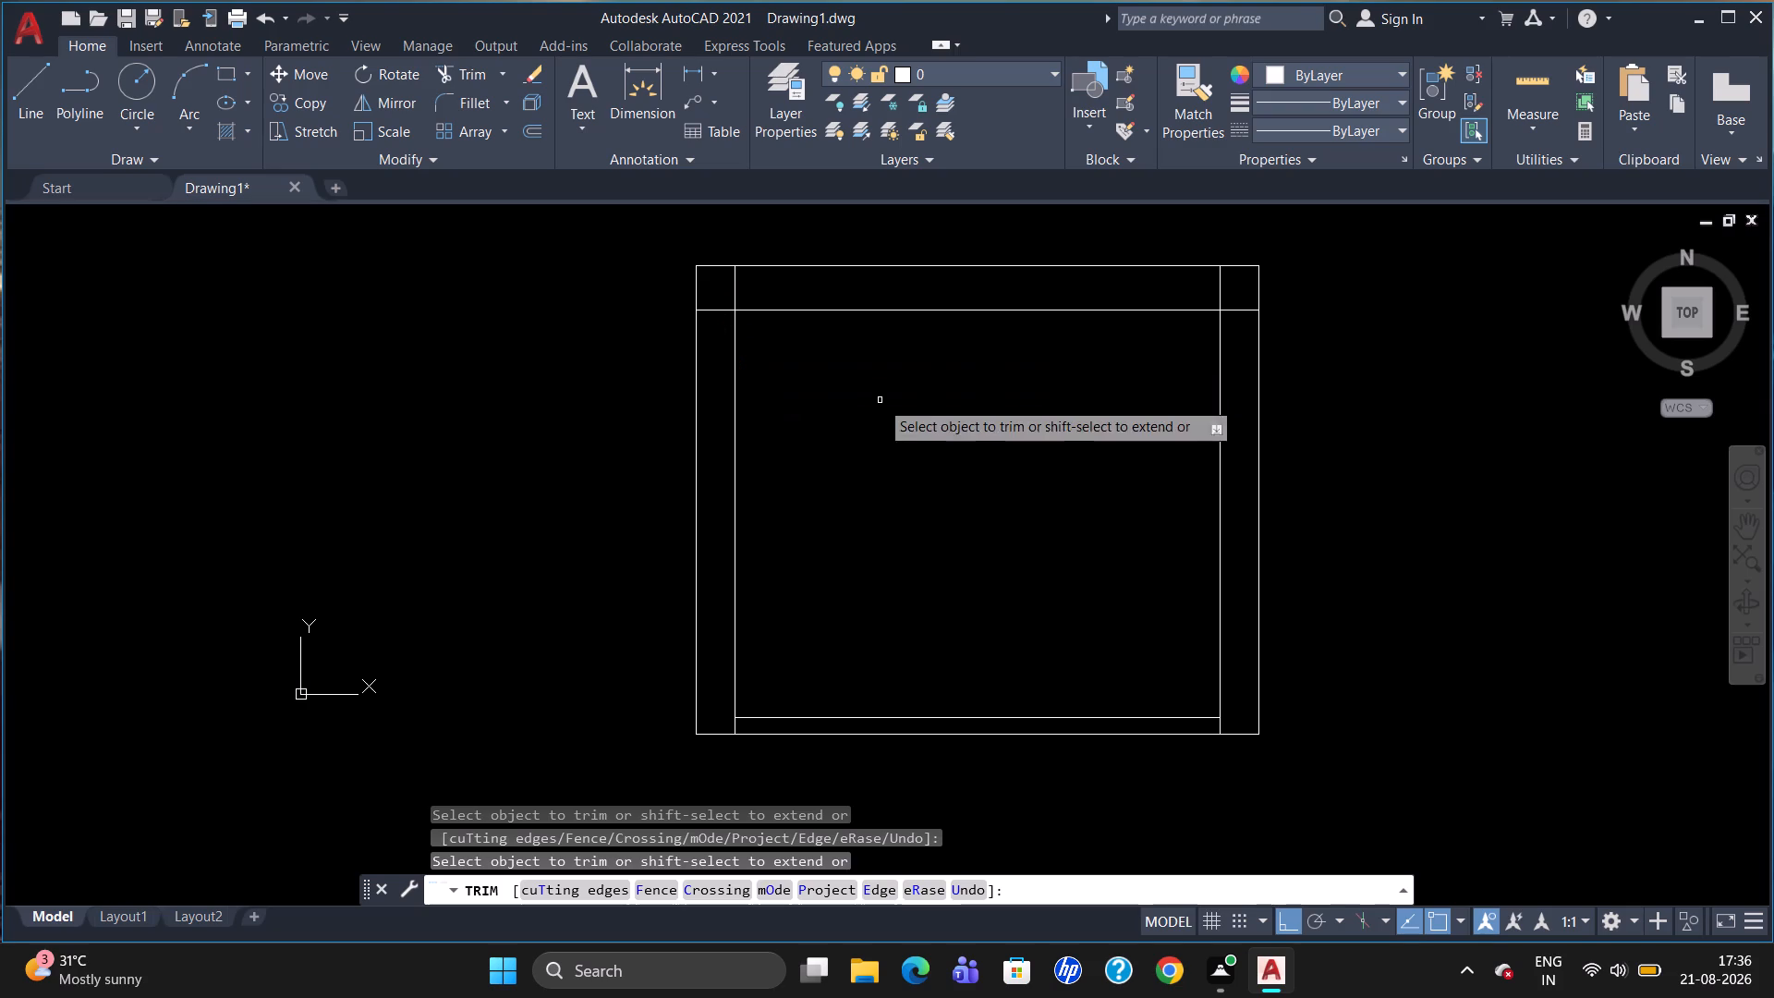
key(Escape)
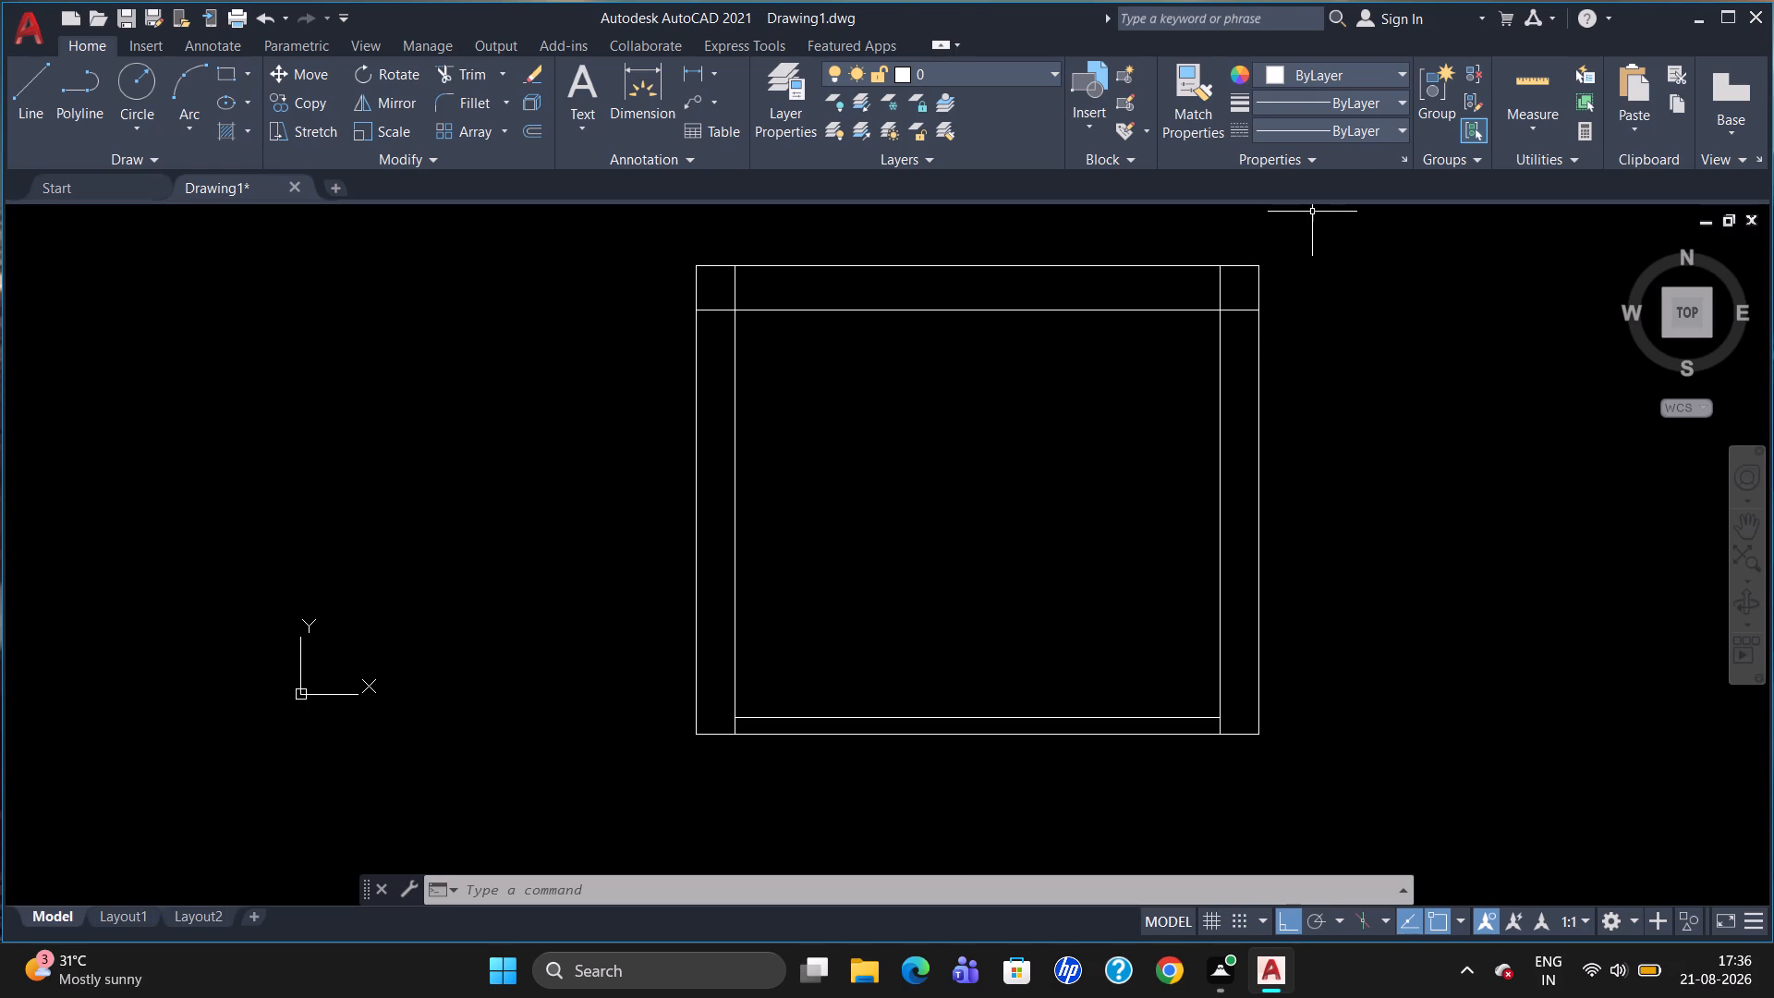
Draw a horizontal line from the right outer edge, 390 below the upper inner line, to the left inner vertical line.
scroll(1311, 213, up, 1)
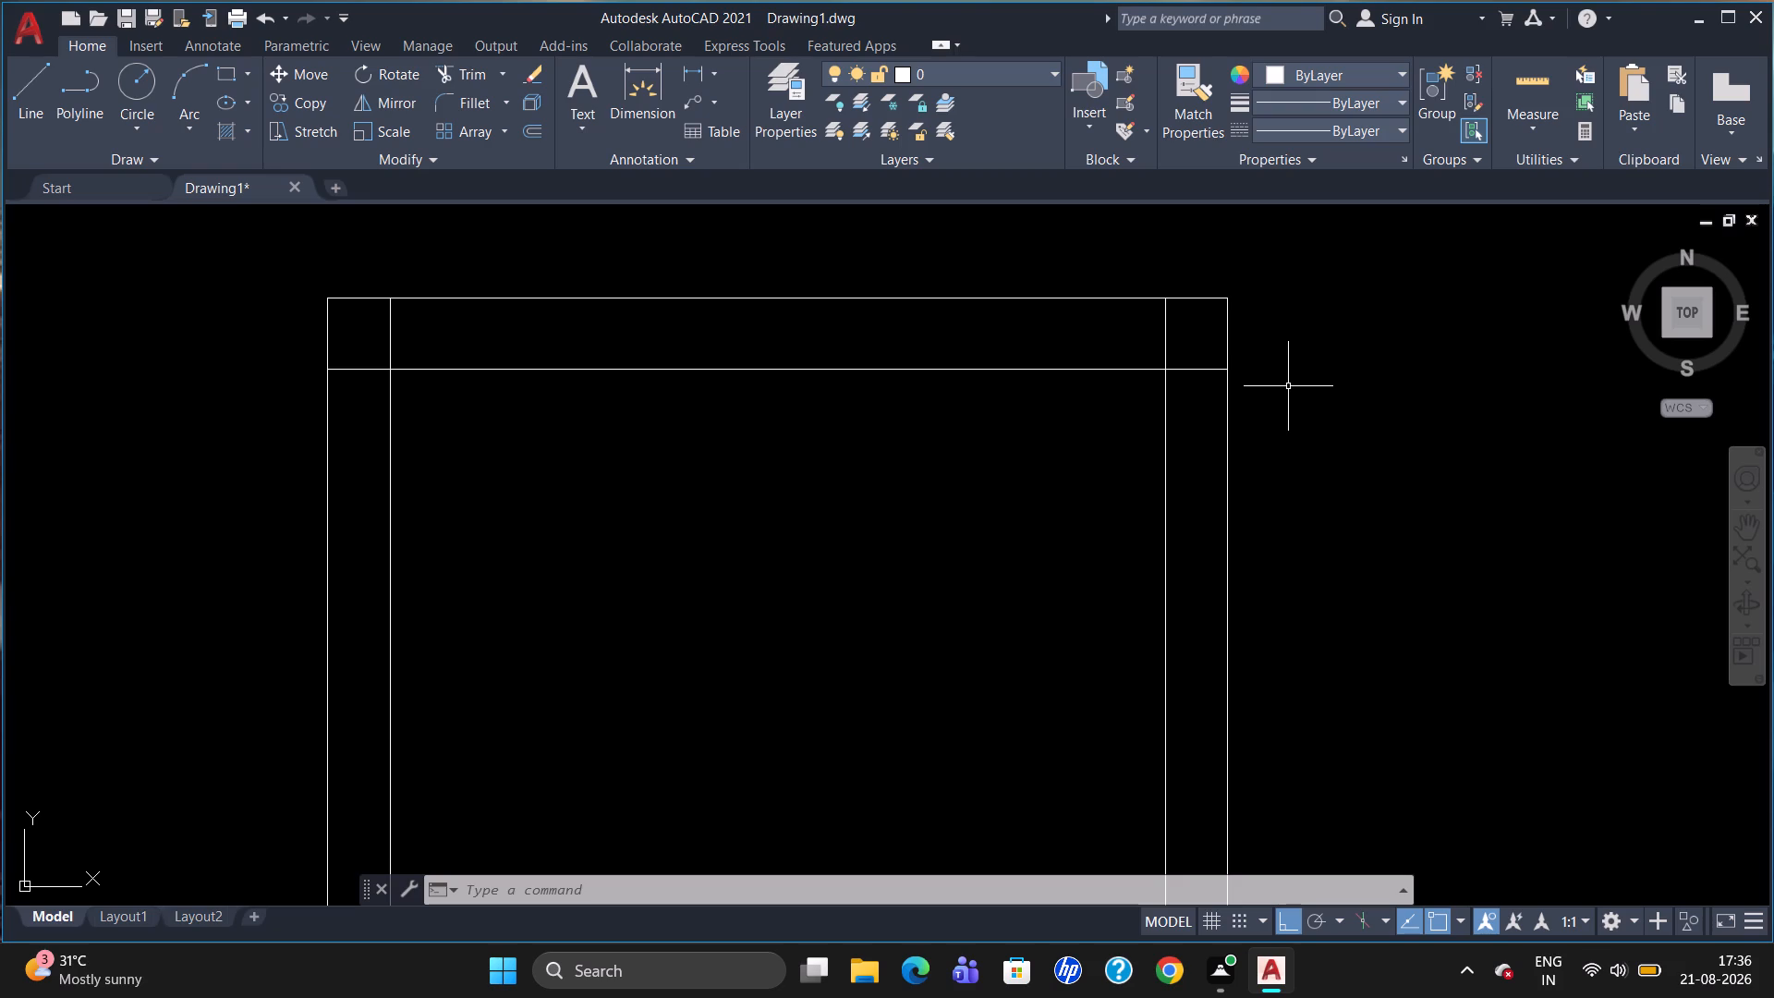
key(l)
key(Return)
text(TK)
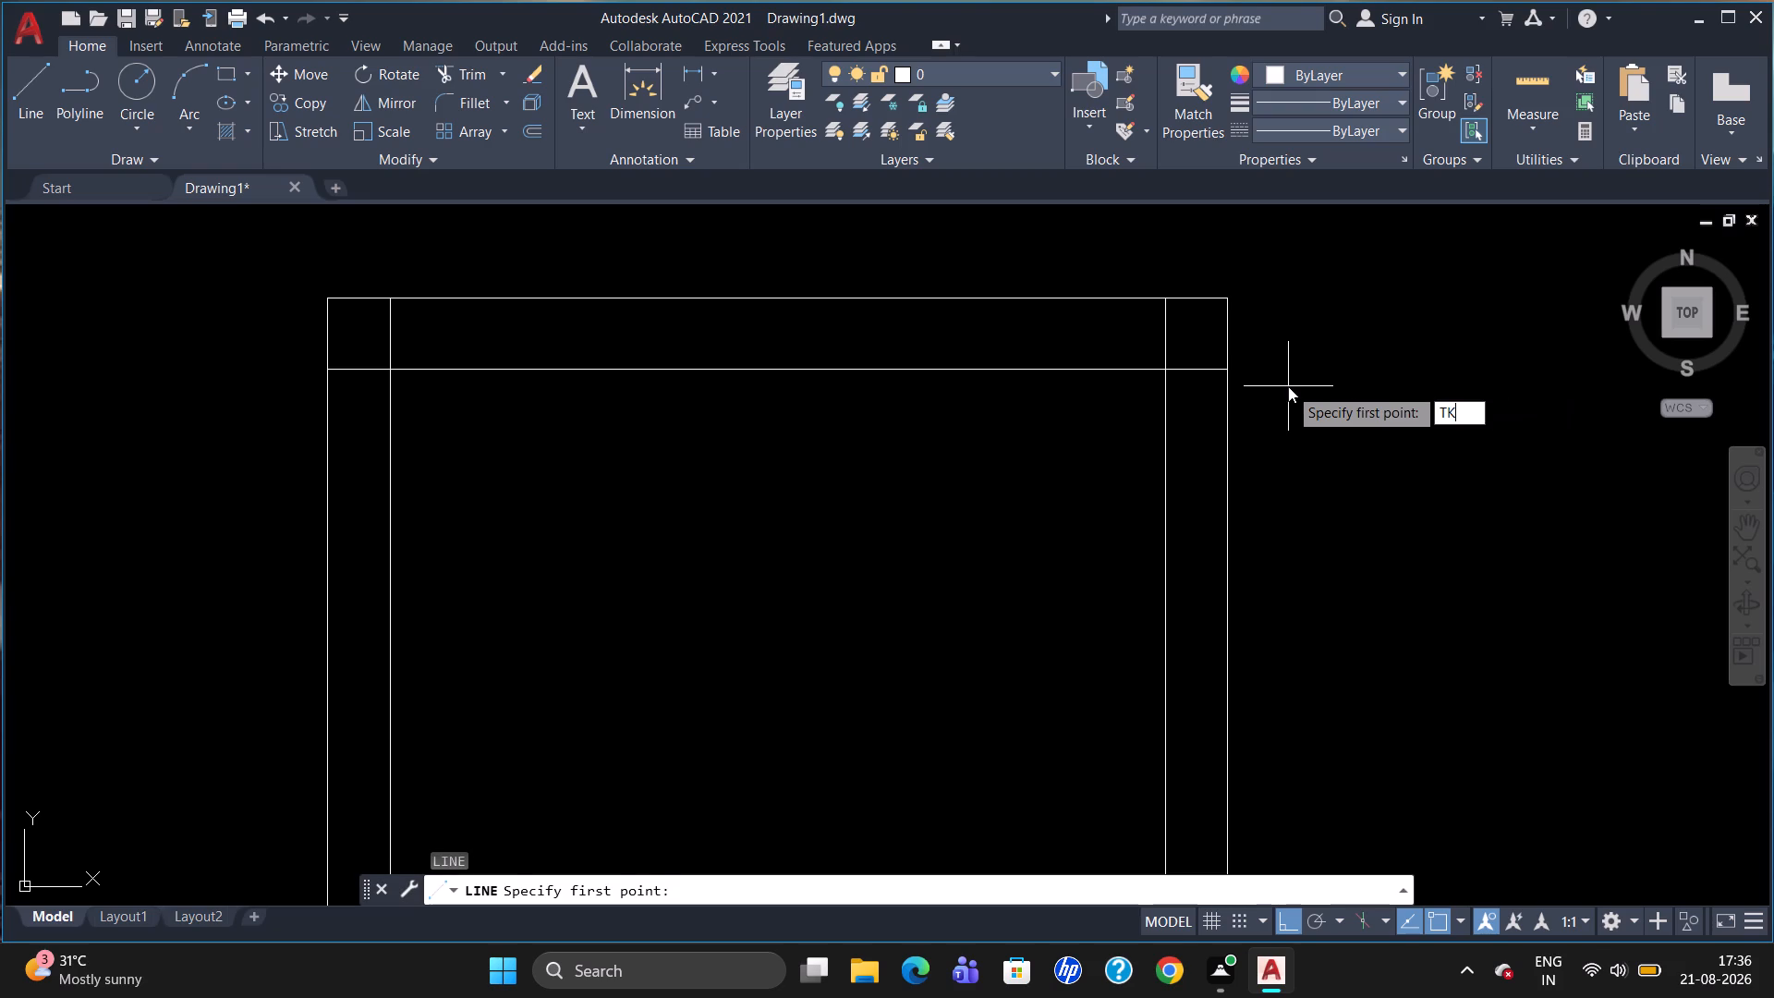
key(Return)
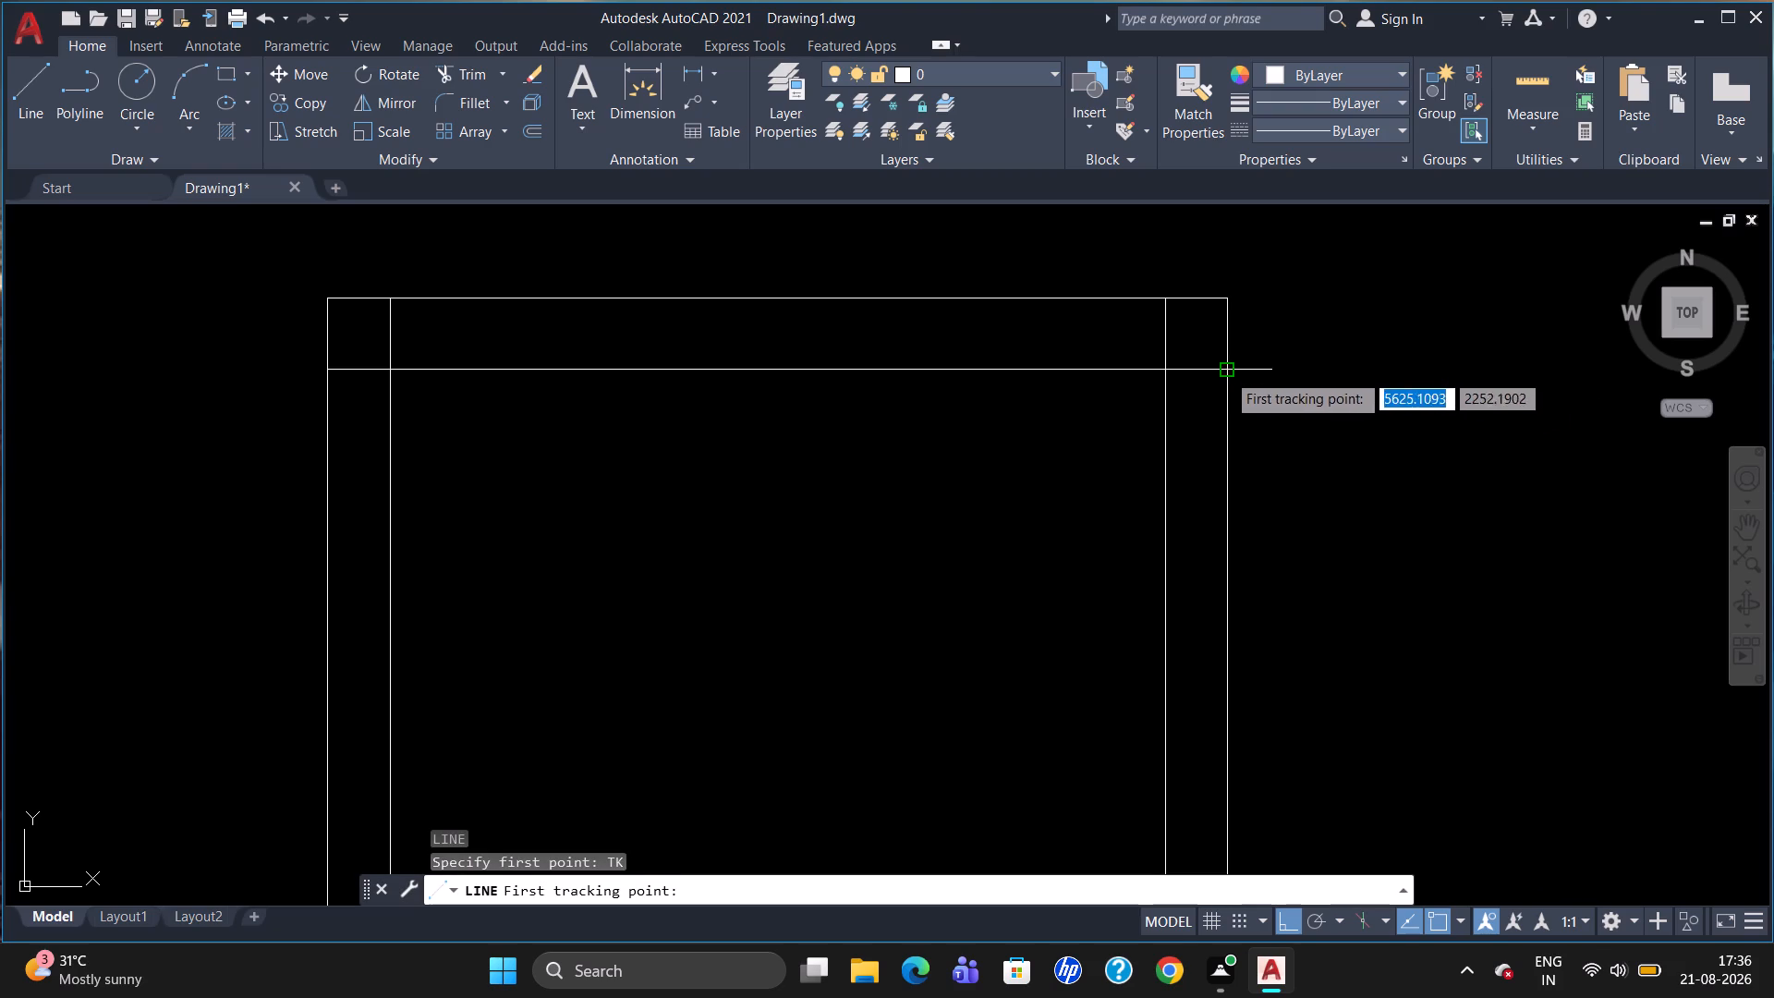
click(1226, 372)
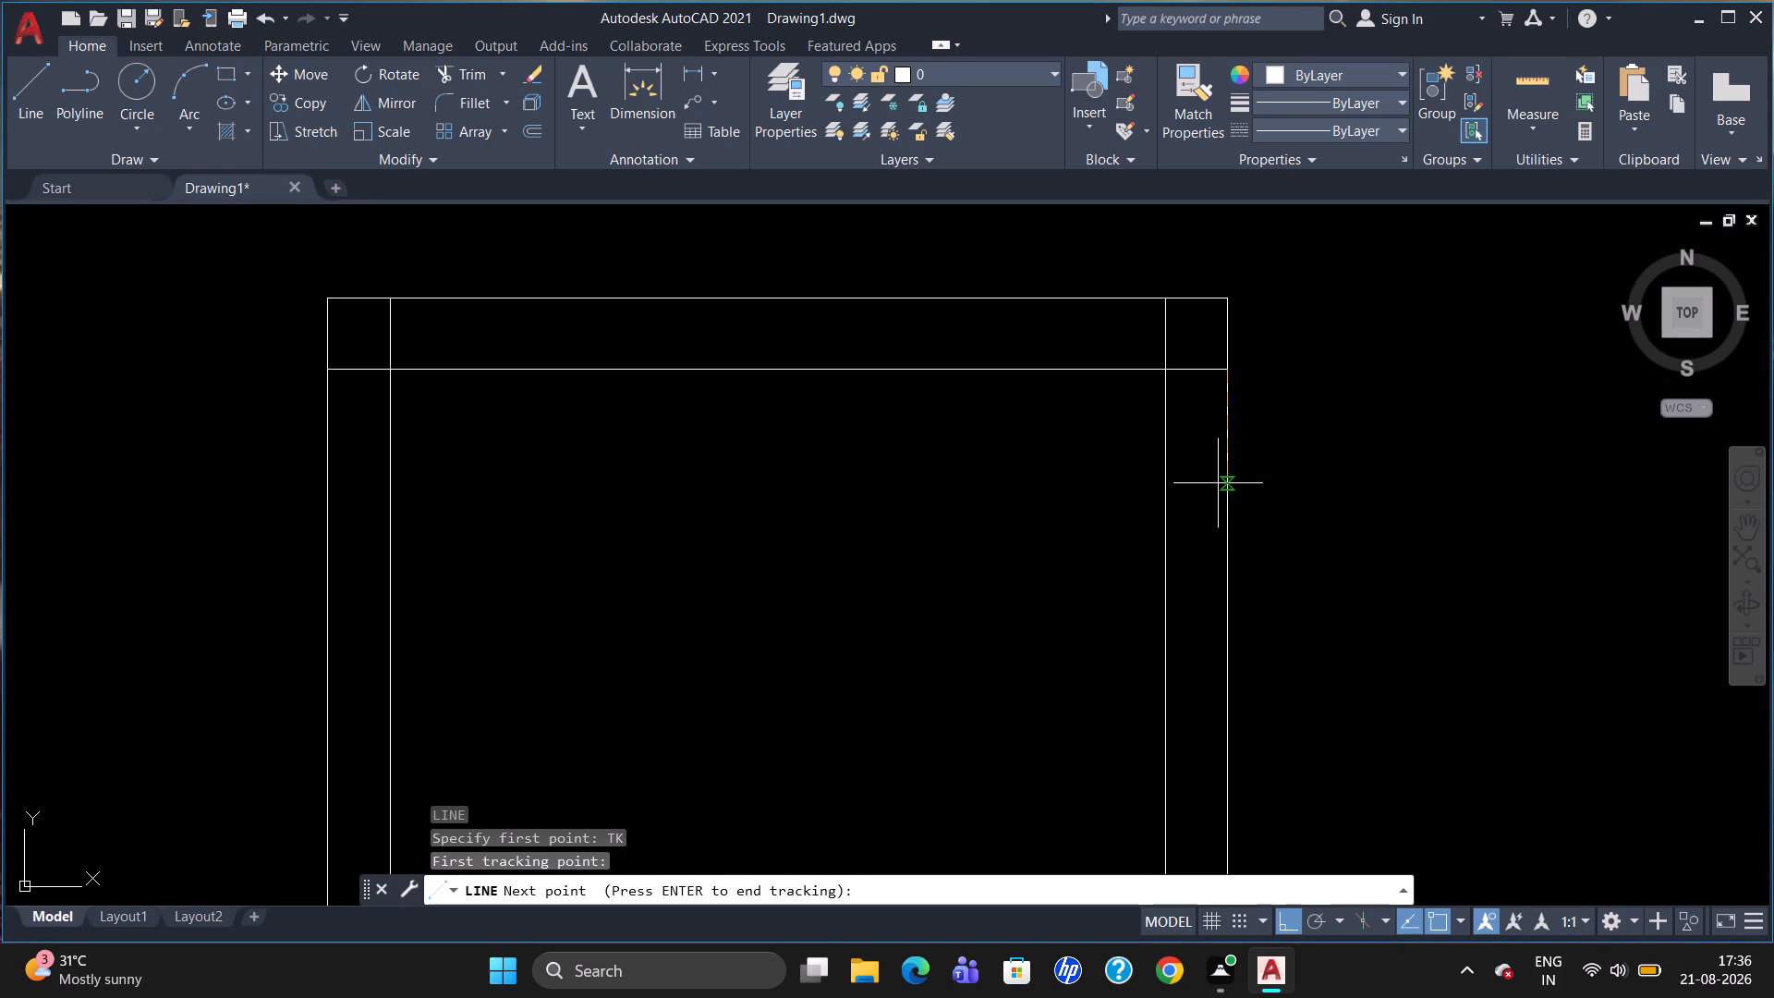
text(390)
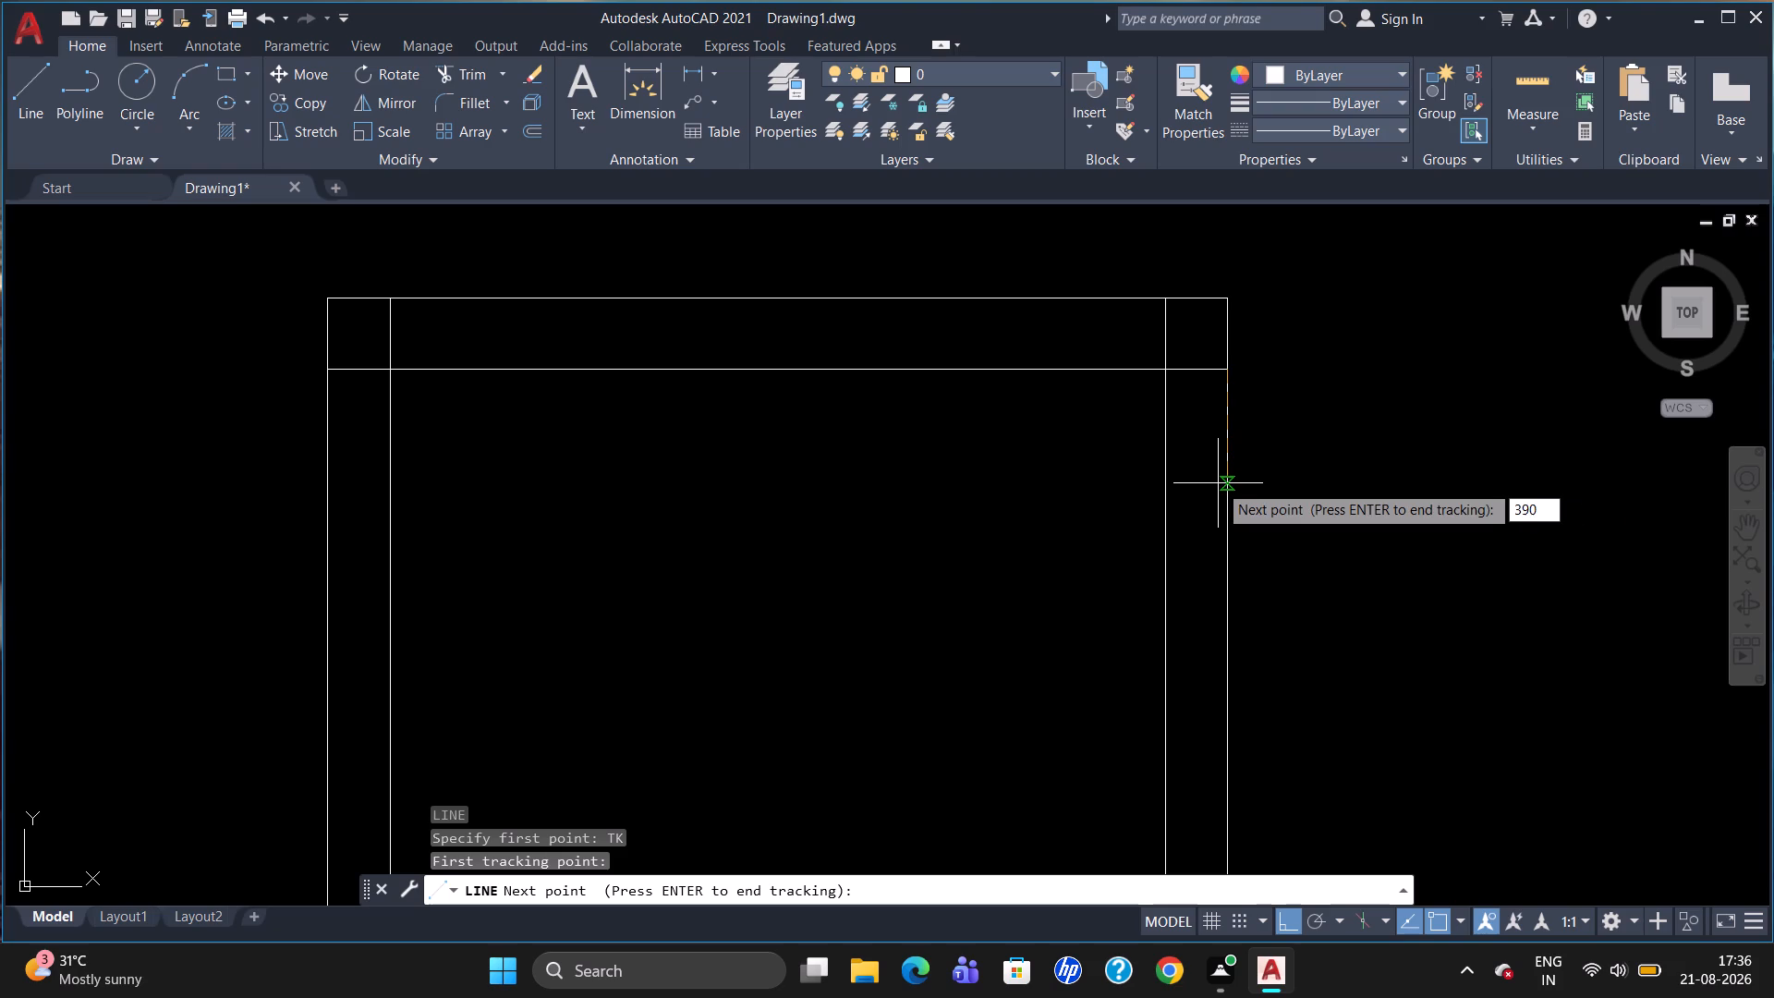
key(Return)
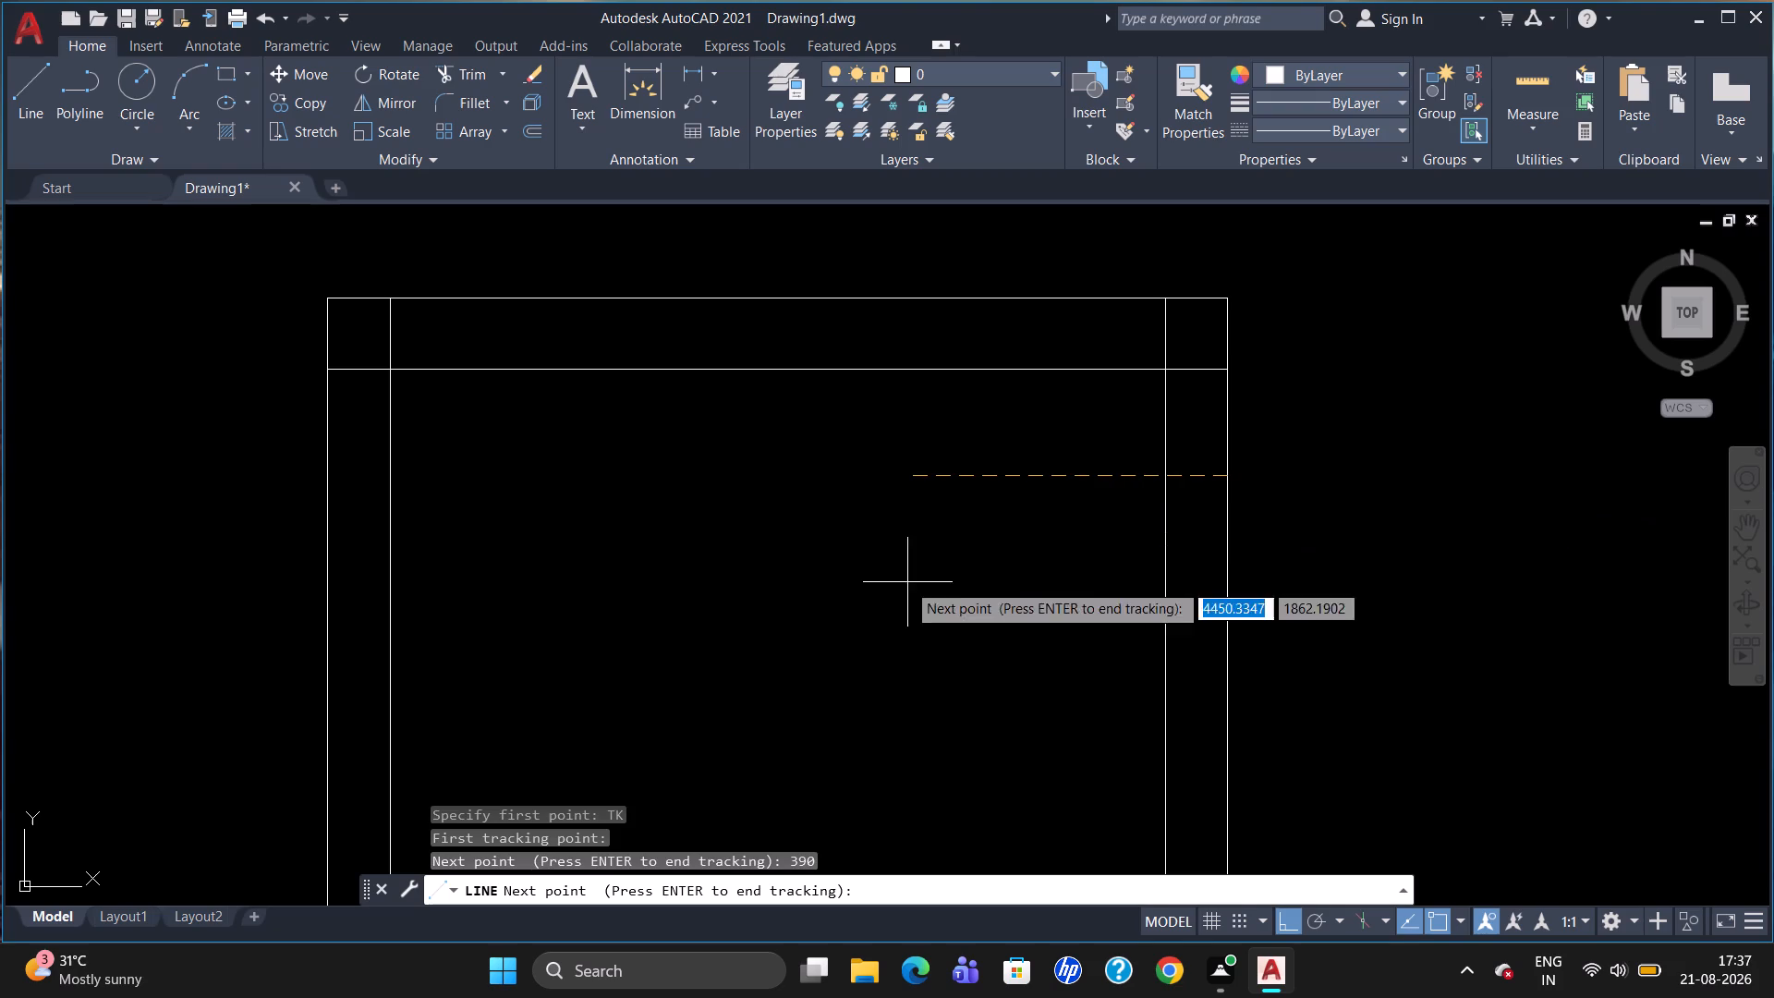
key(Return)
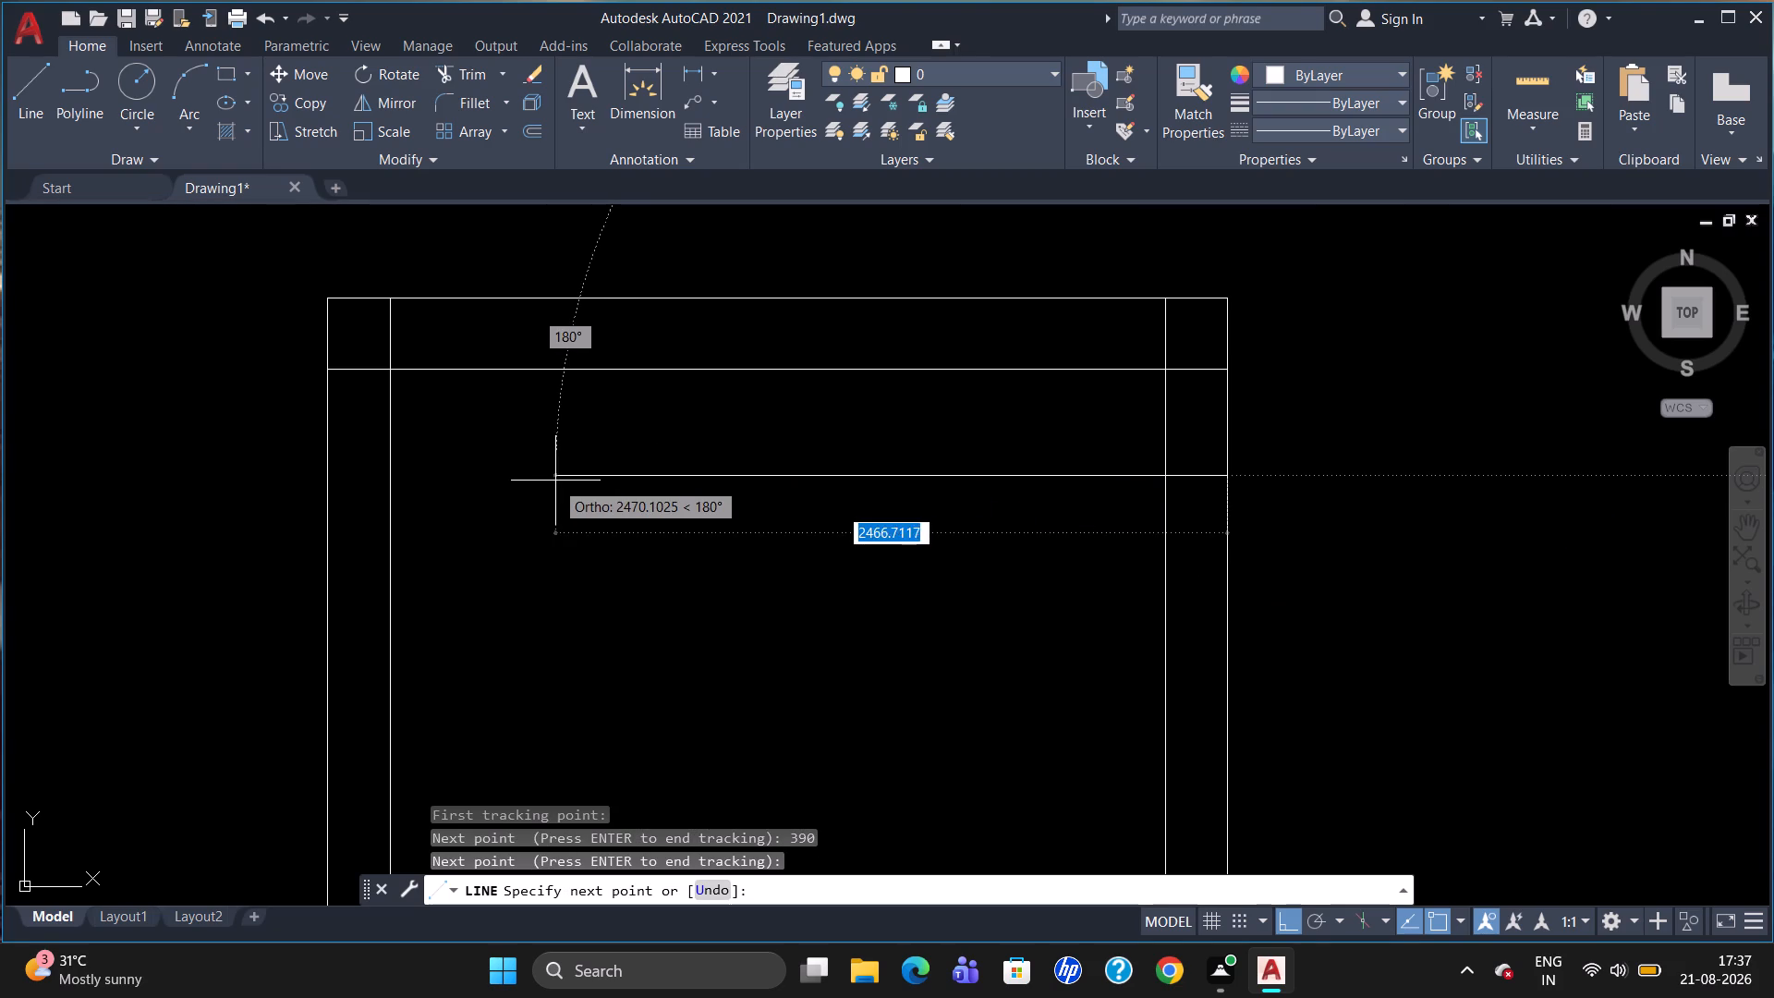
click(390, 474)
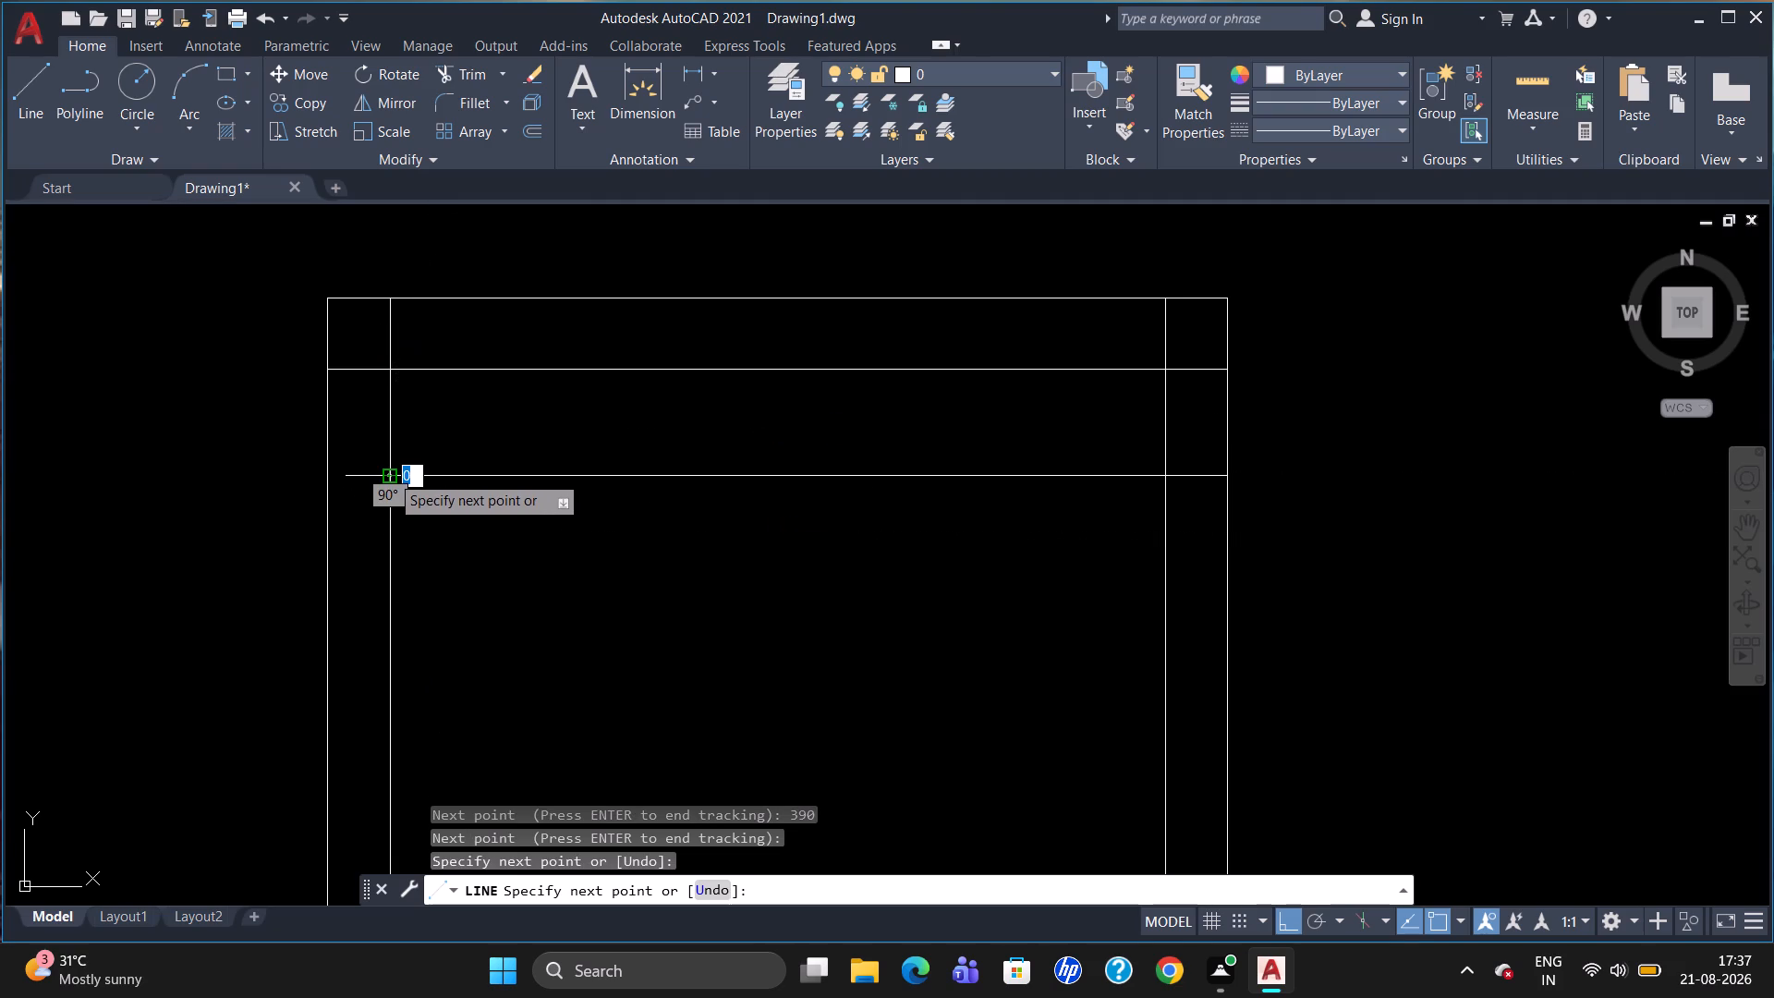
key(Escape)
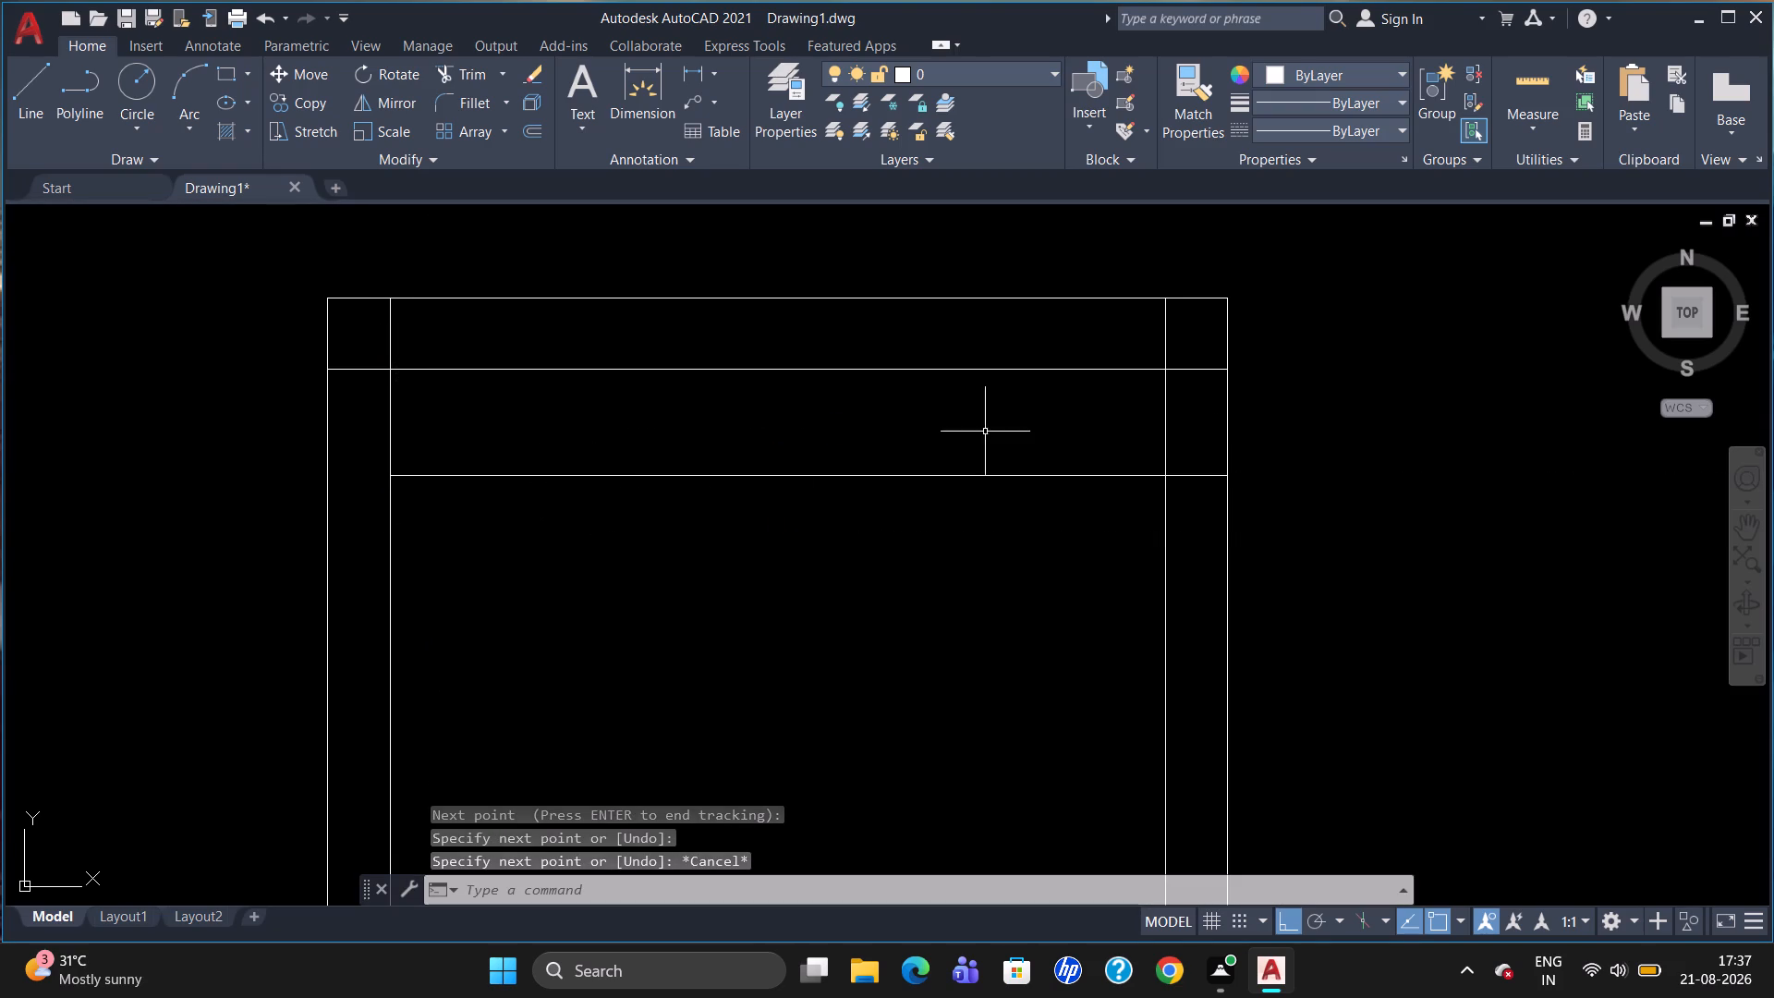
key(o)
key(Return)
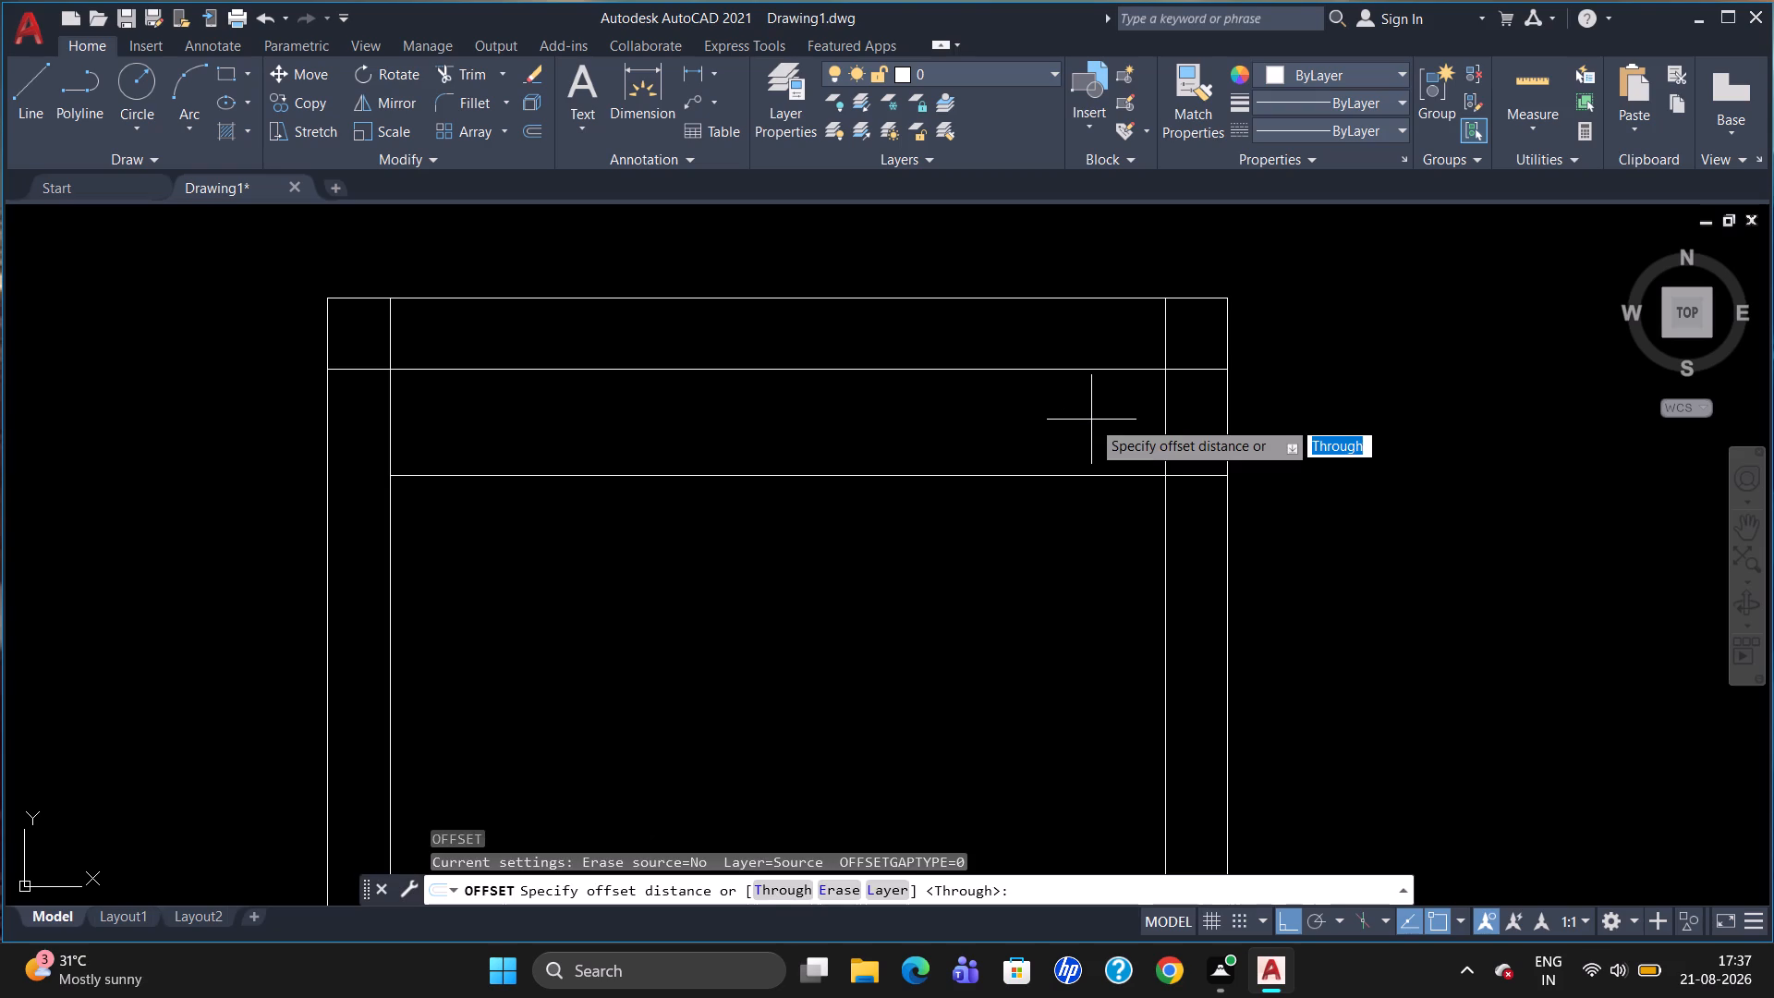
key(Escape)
Break the right inner vertical line at its intersections with the upper inner line and the new horizontal line.
text(BR)
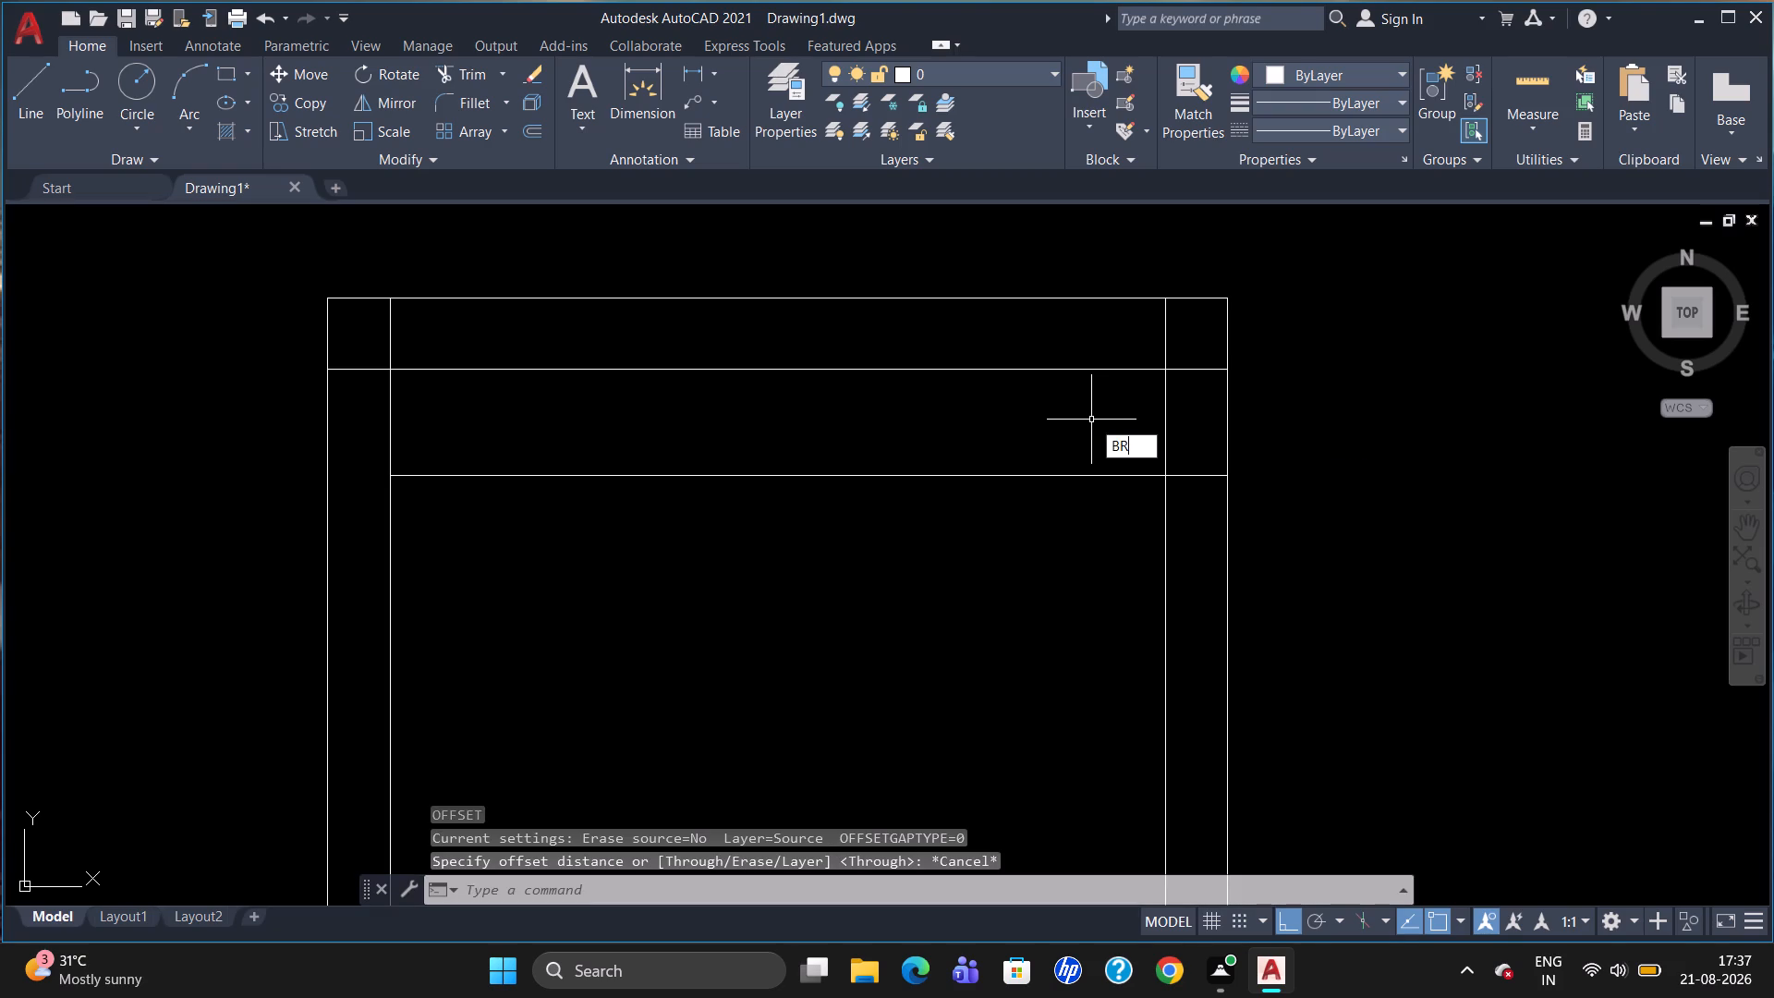
click(1131, 493)
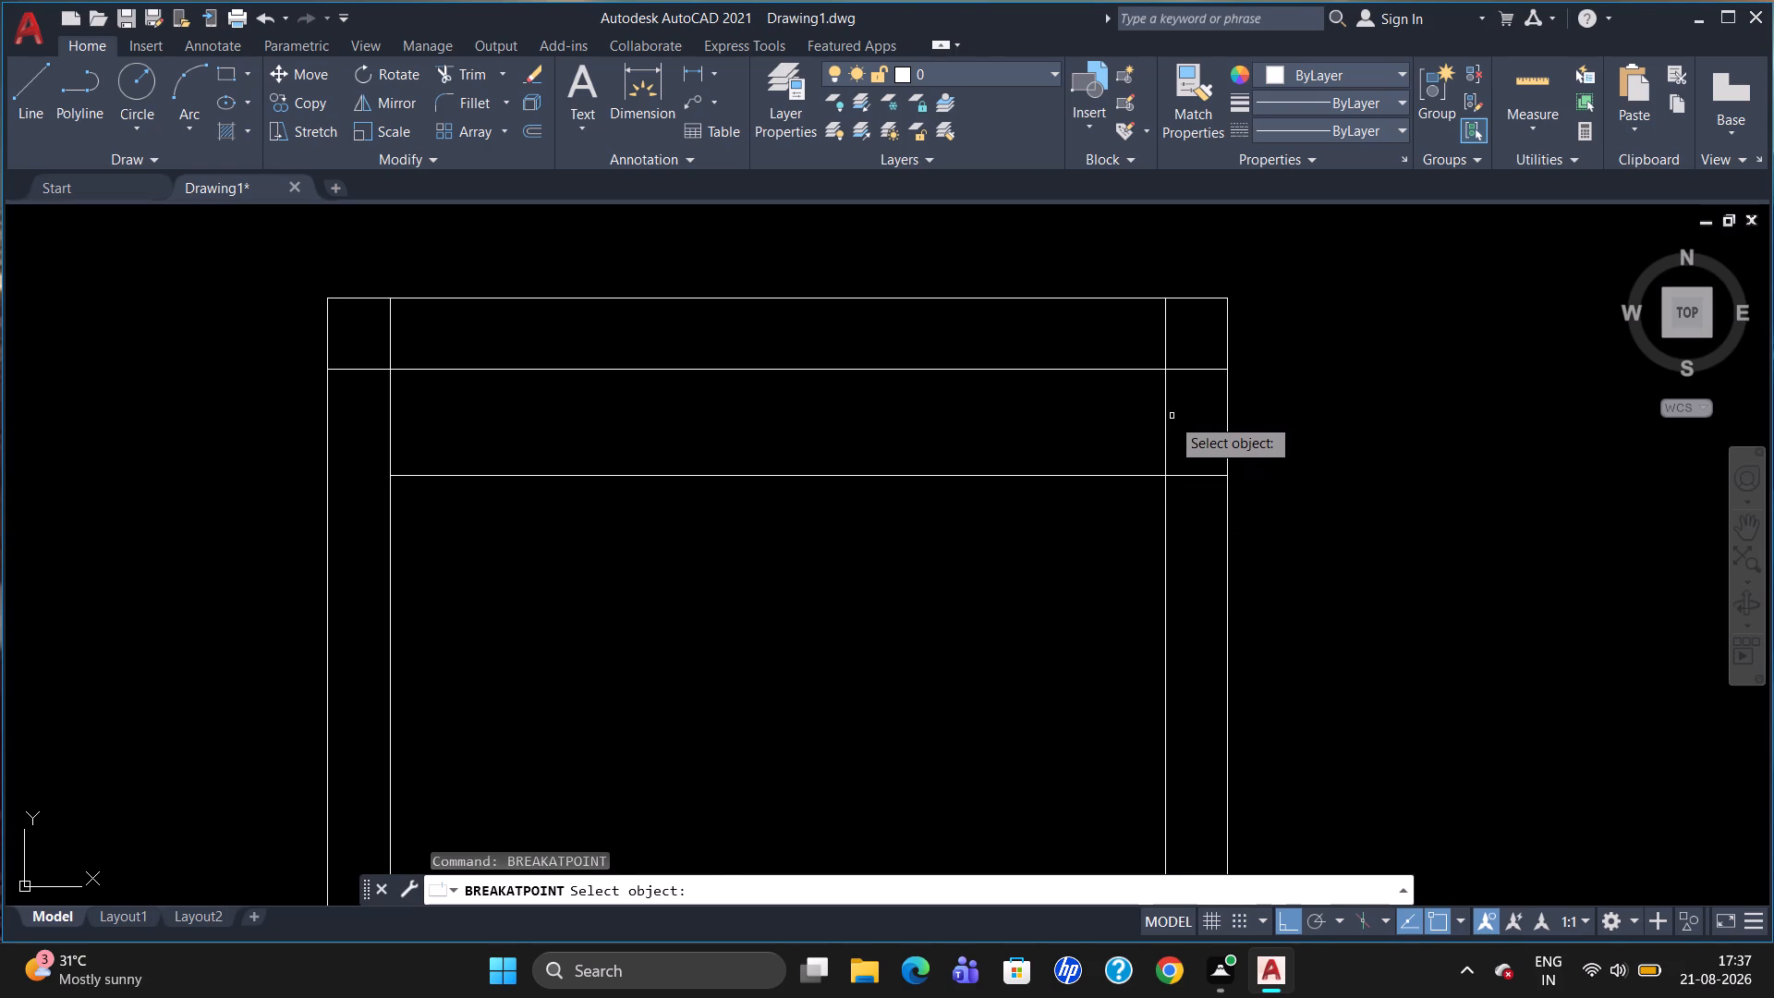
click(1166, 420)
click(1163, 365)
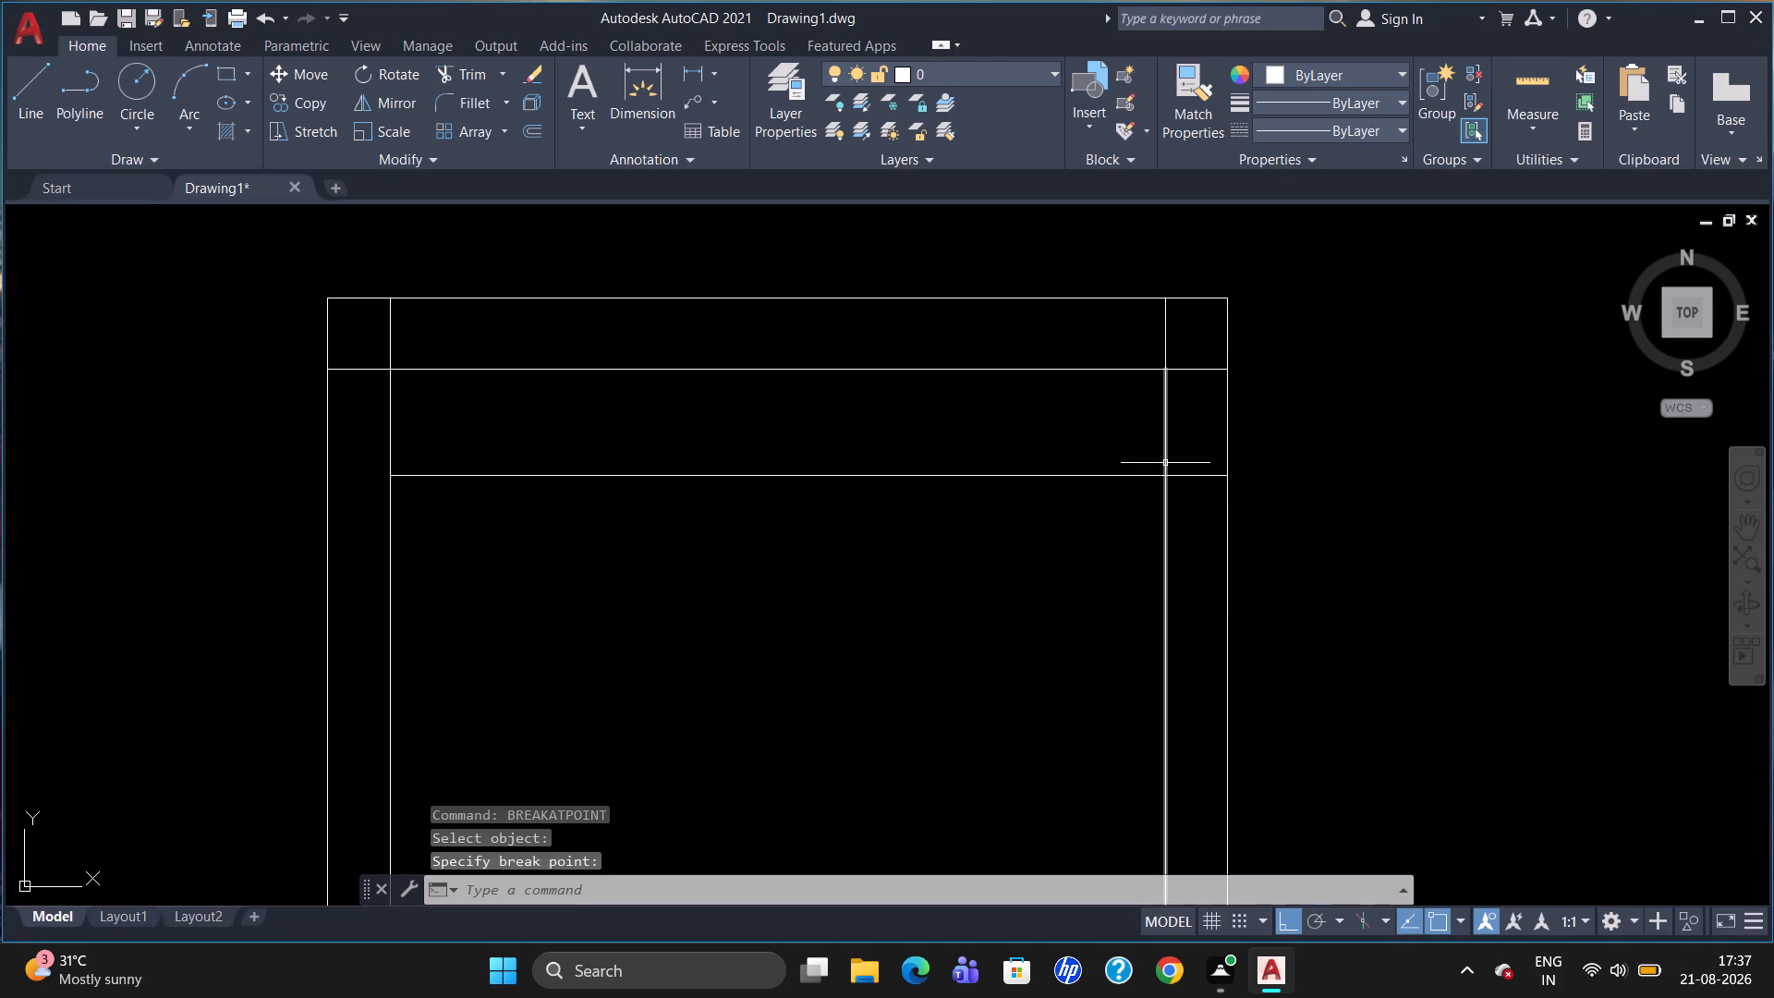
text(BR)
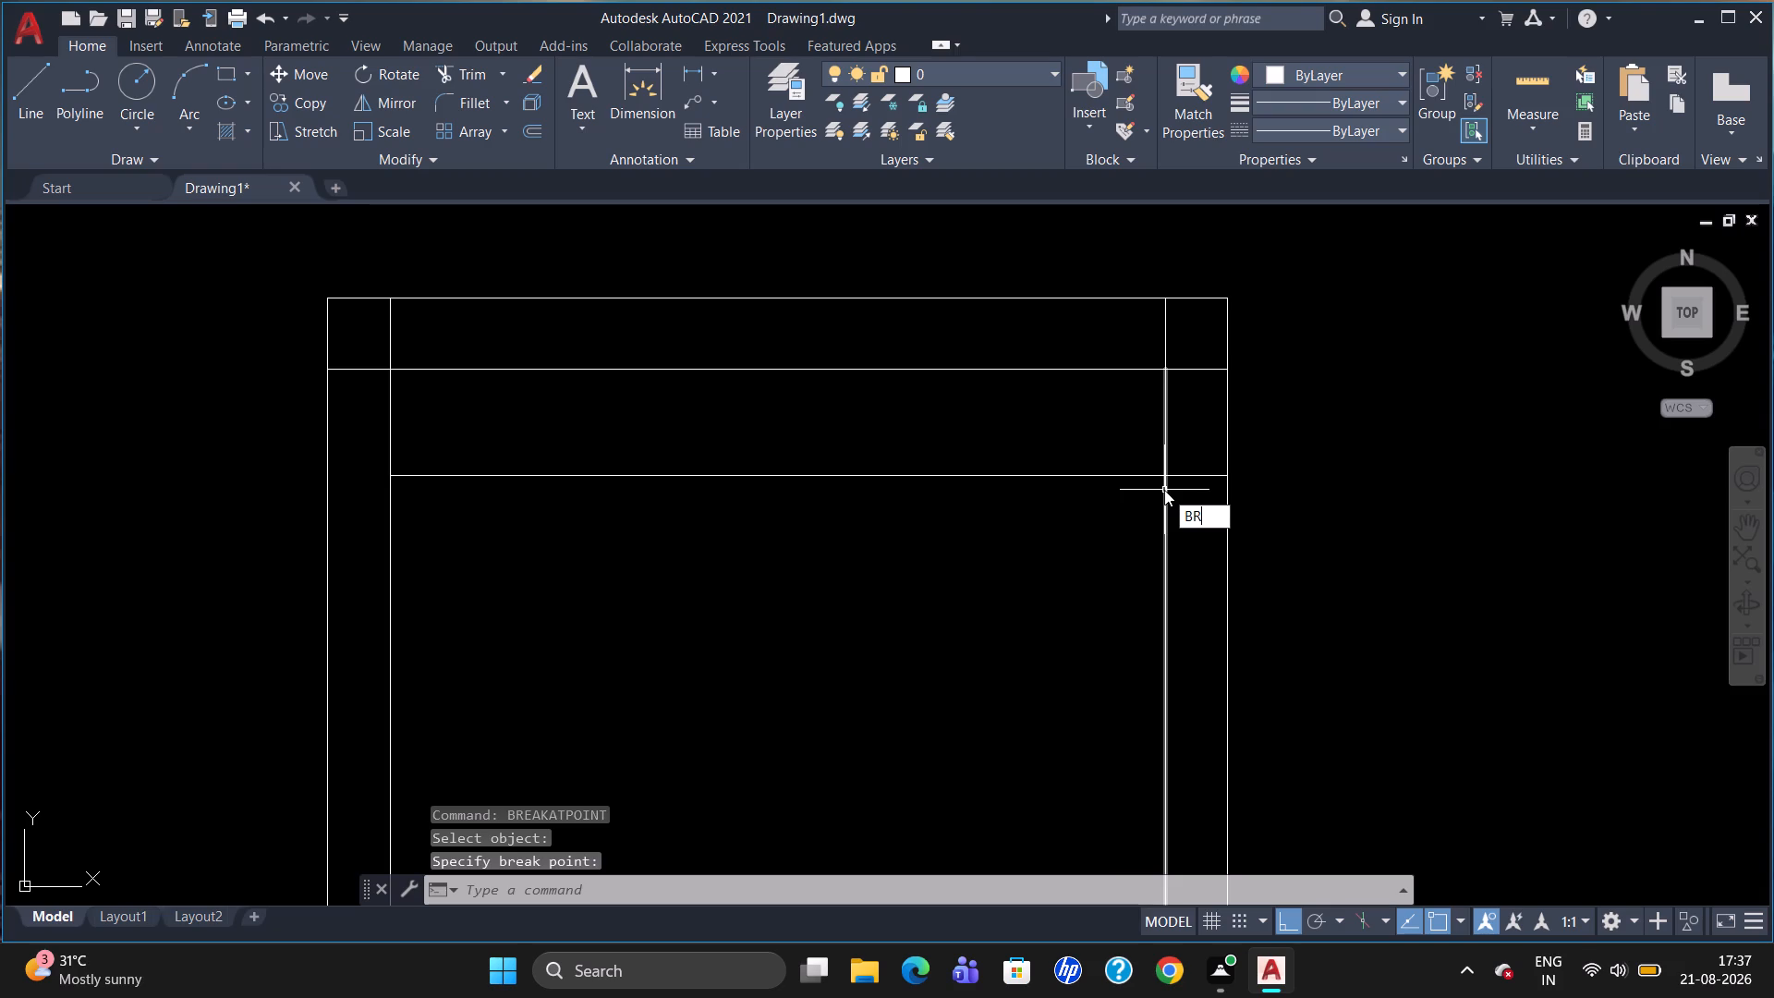
click(1189, 557)
click(1165, 489)
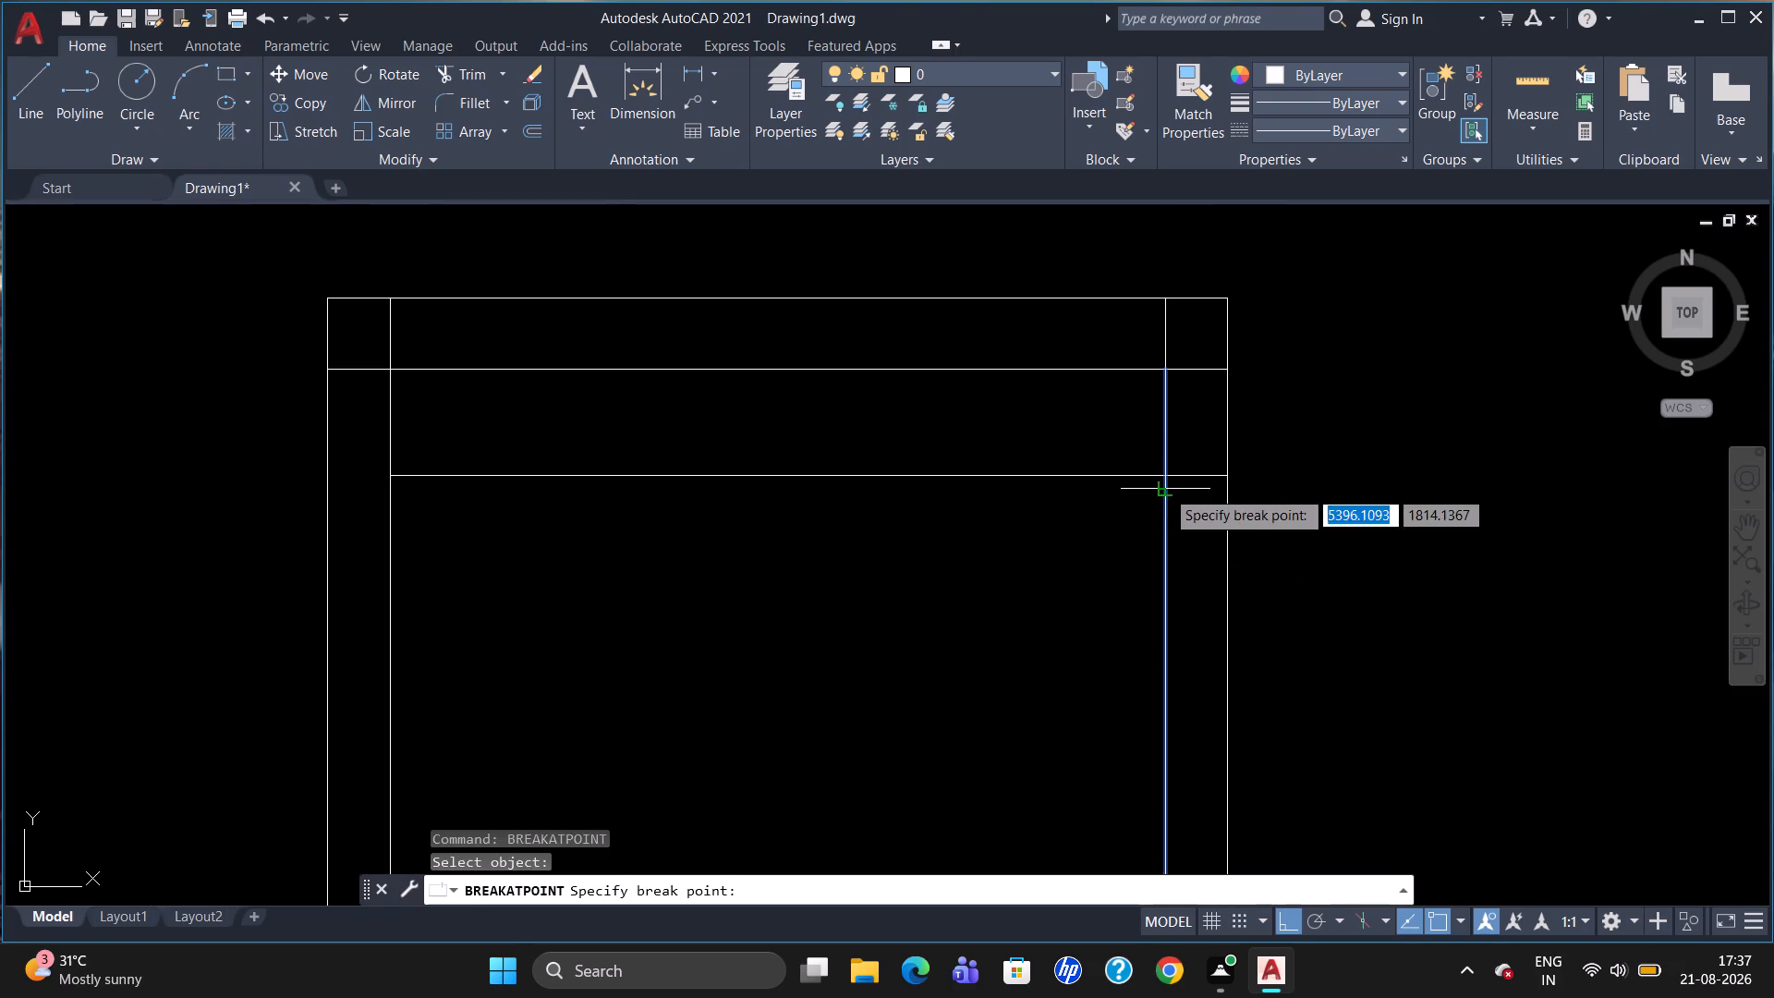
click(1163, 474)
Offset the short right vertical segment between the two horizontals 55 to the left, and offset that copy another 950 left.
key(o)
key(Return)
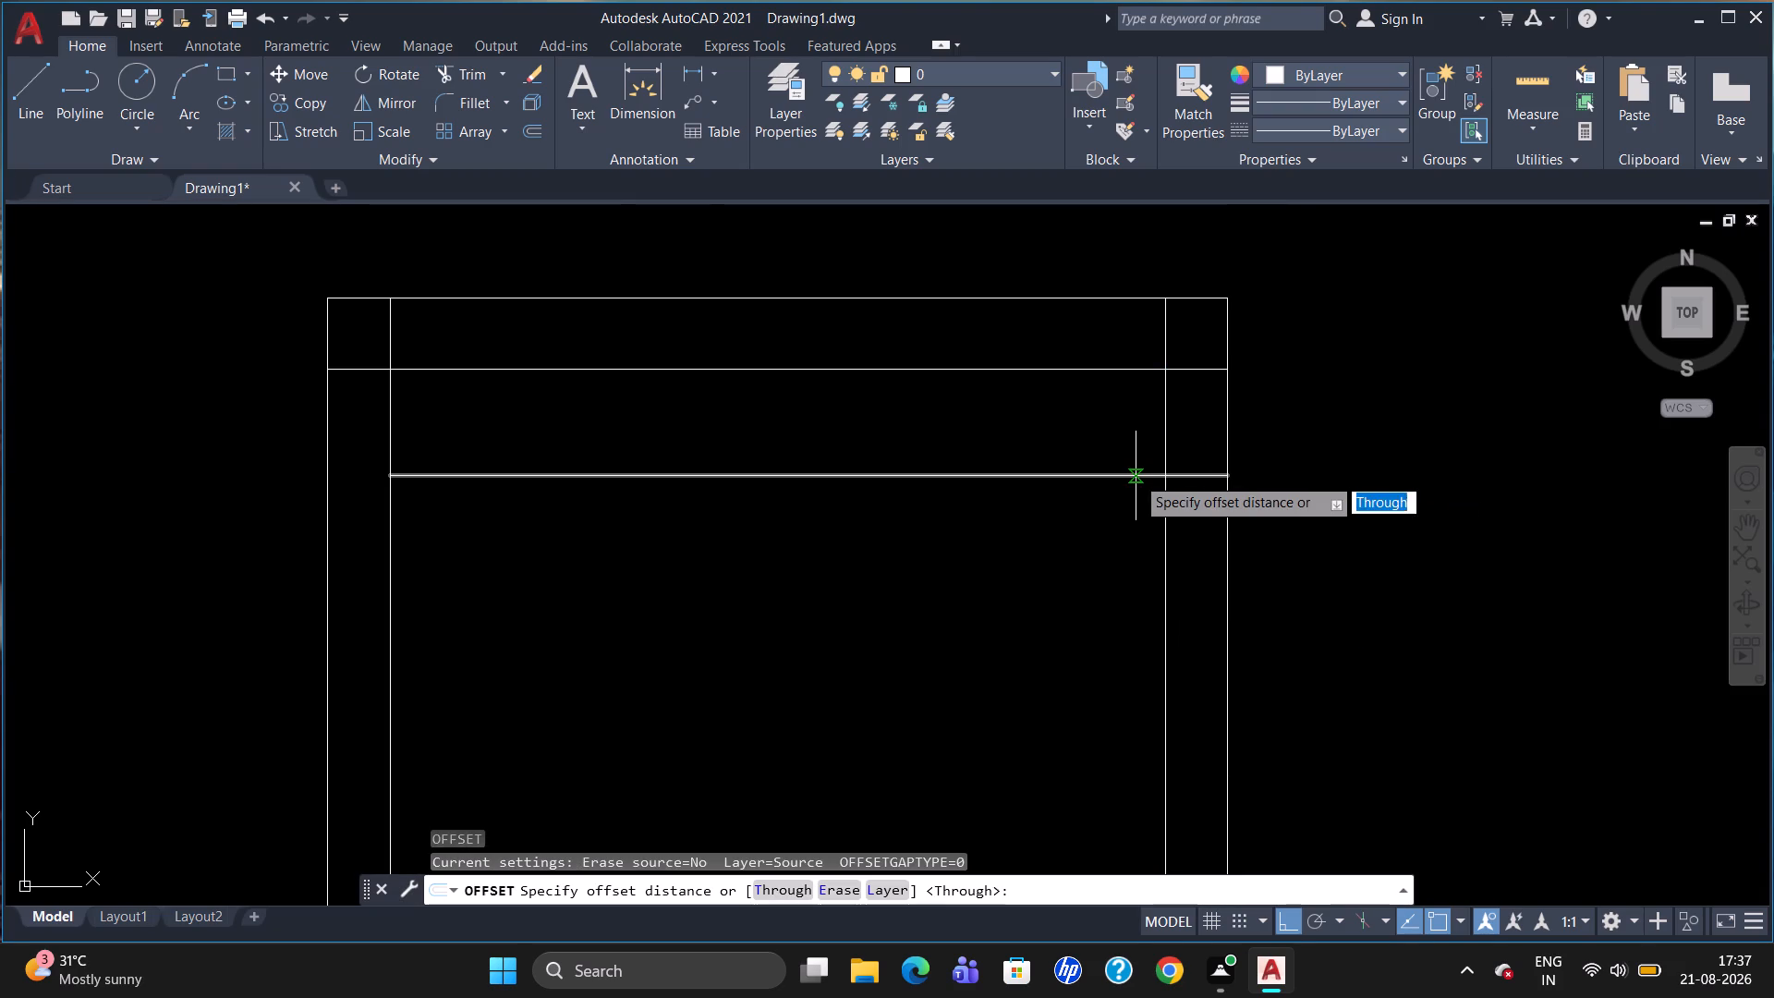
text(55)
key(Return)
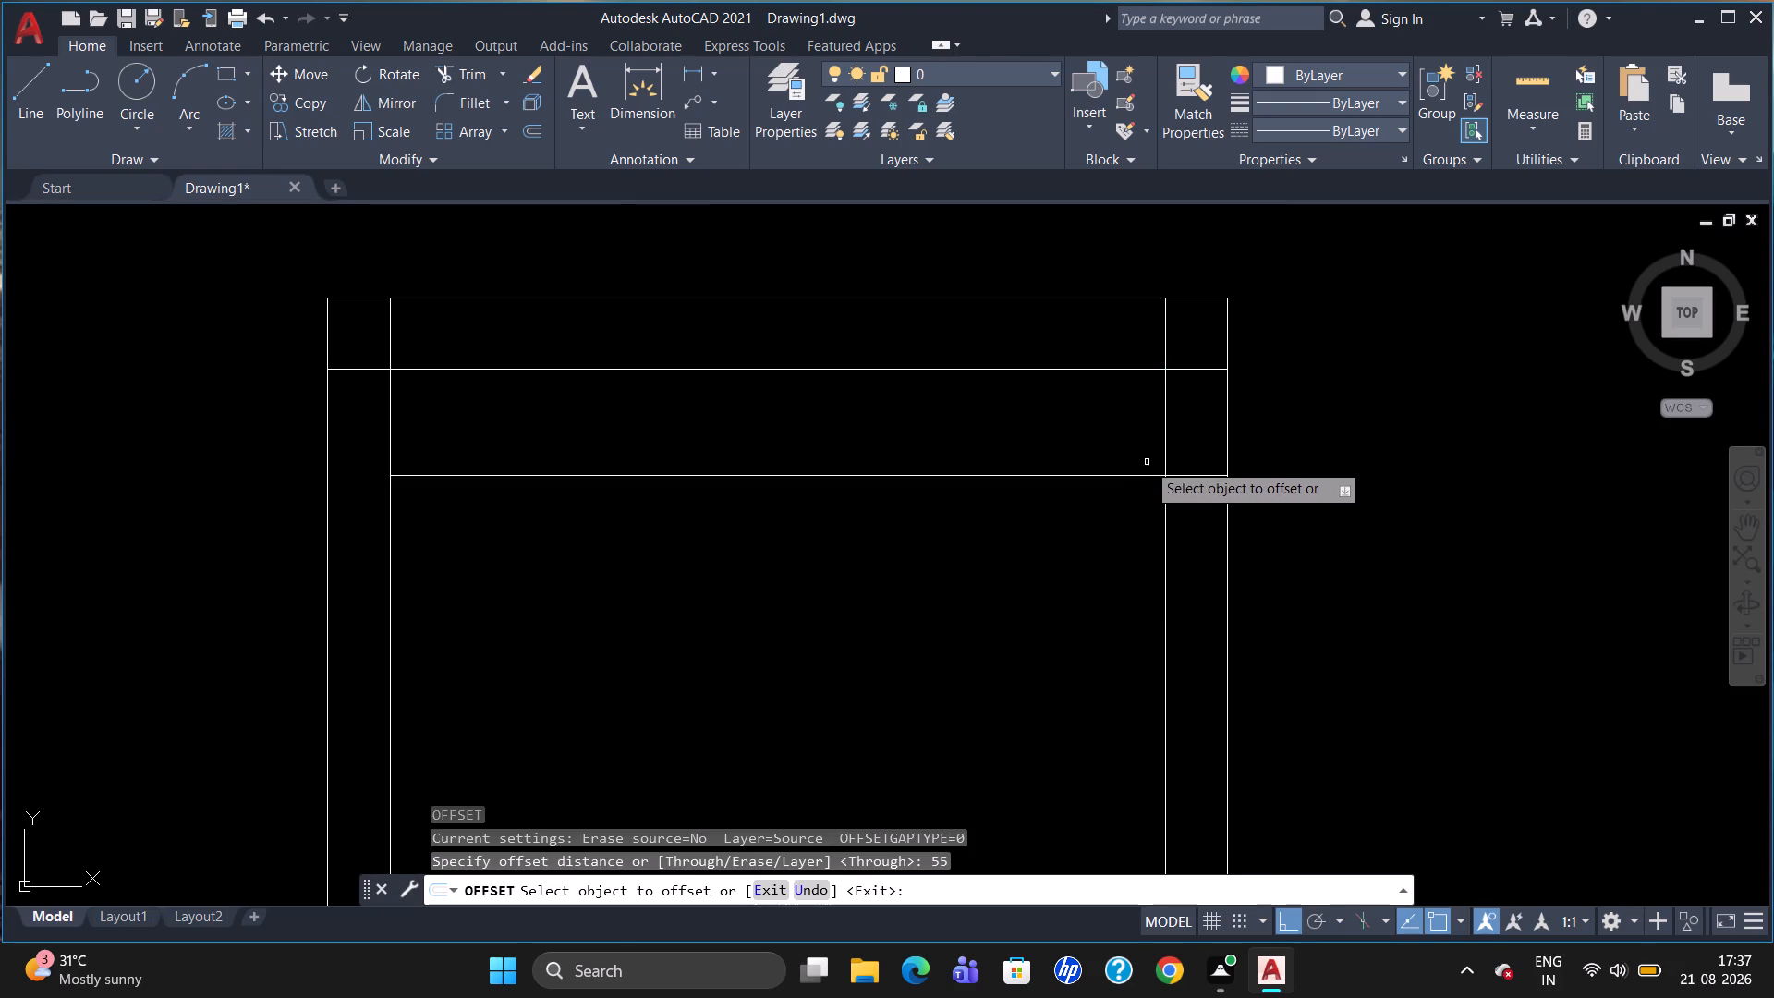
click(1163, 435)
click(1137, 439)
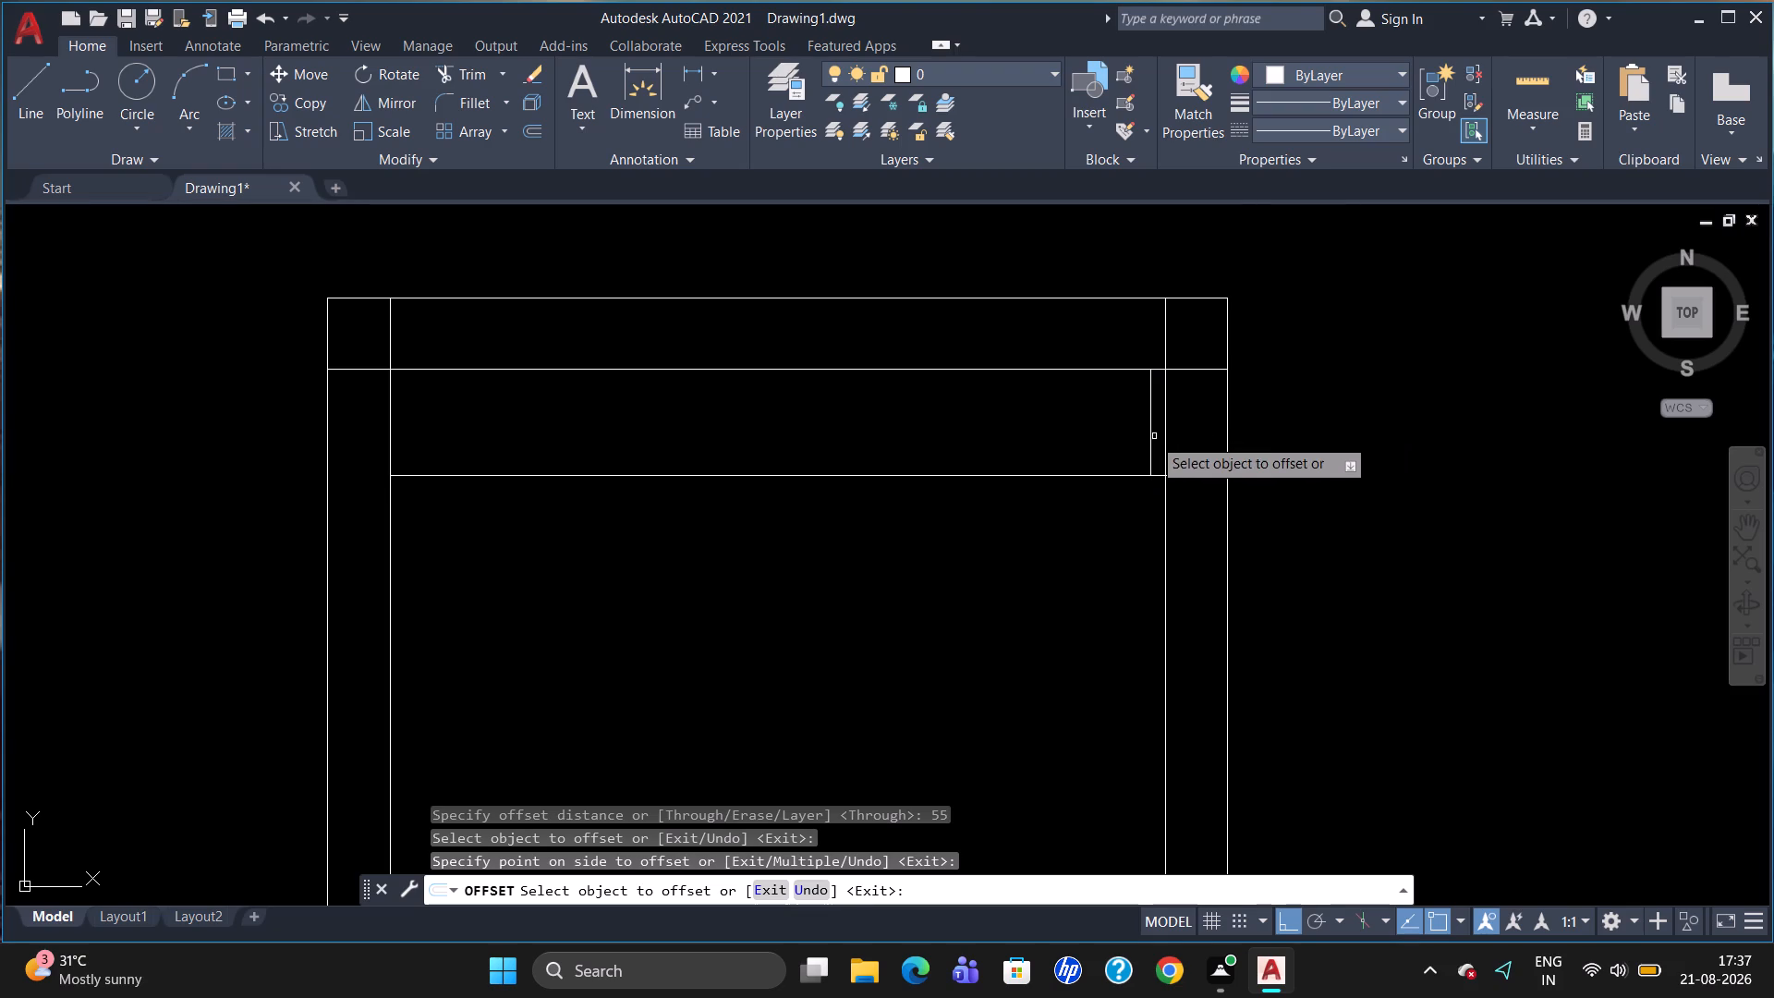
click(1149, 429)
text(950)
key(Return)
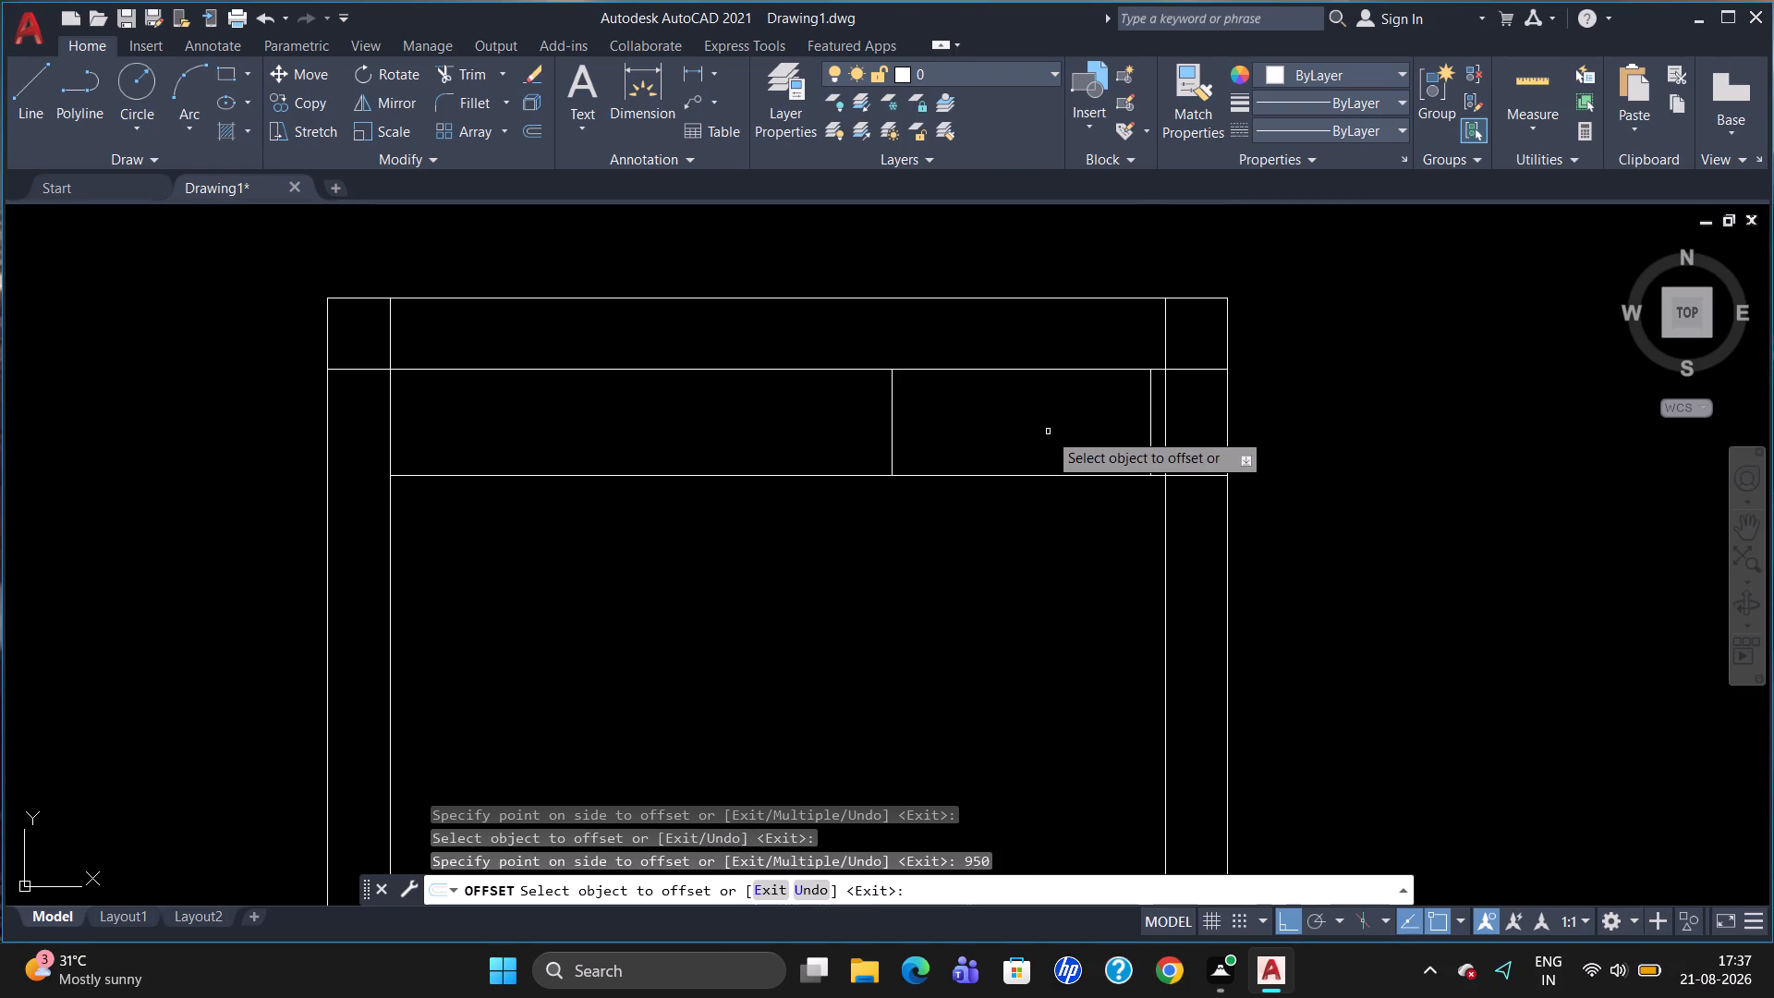
Offset the leftmost divider in the upper strip 450 to the left, and offset the resulting divider another 600 left.
click(893, 438)
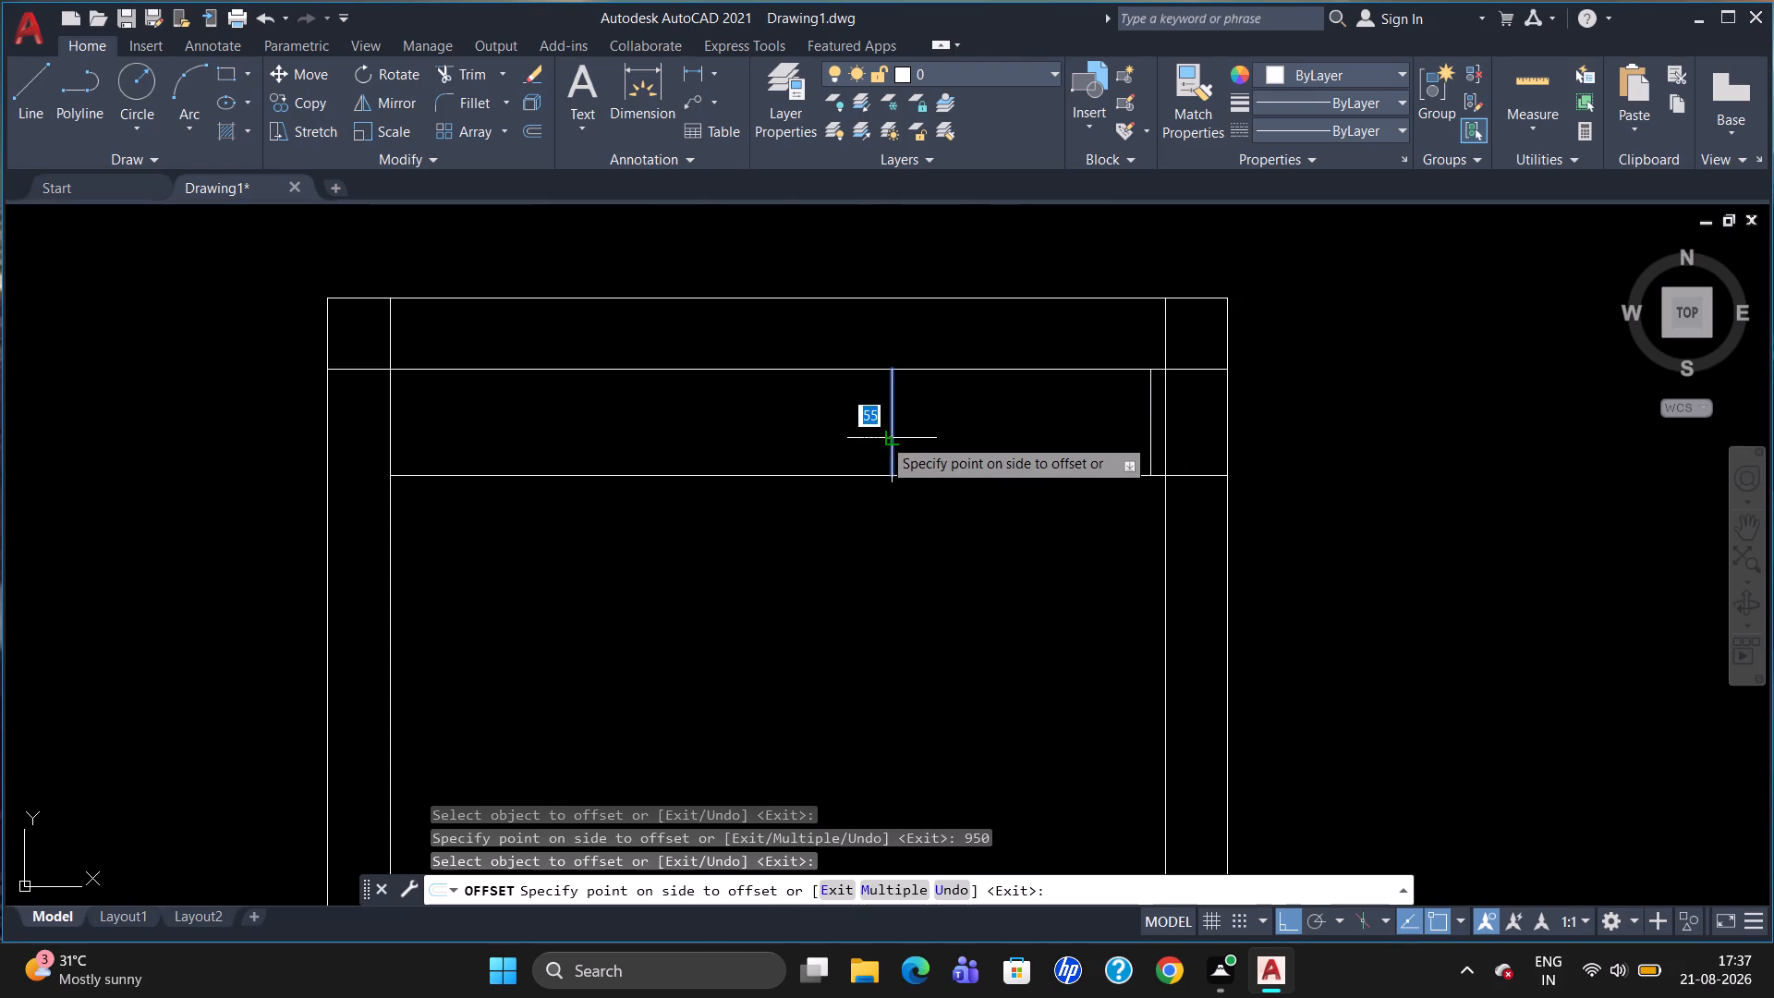
key(5)
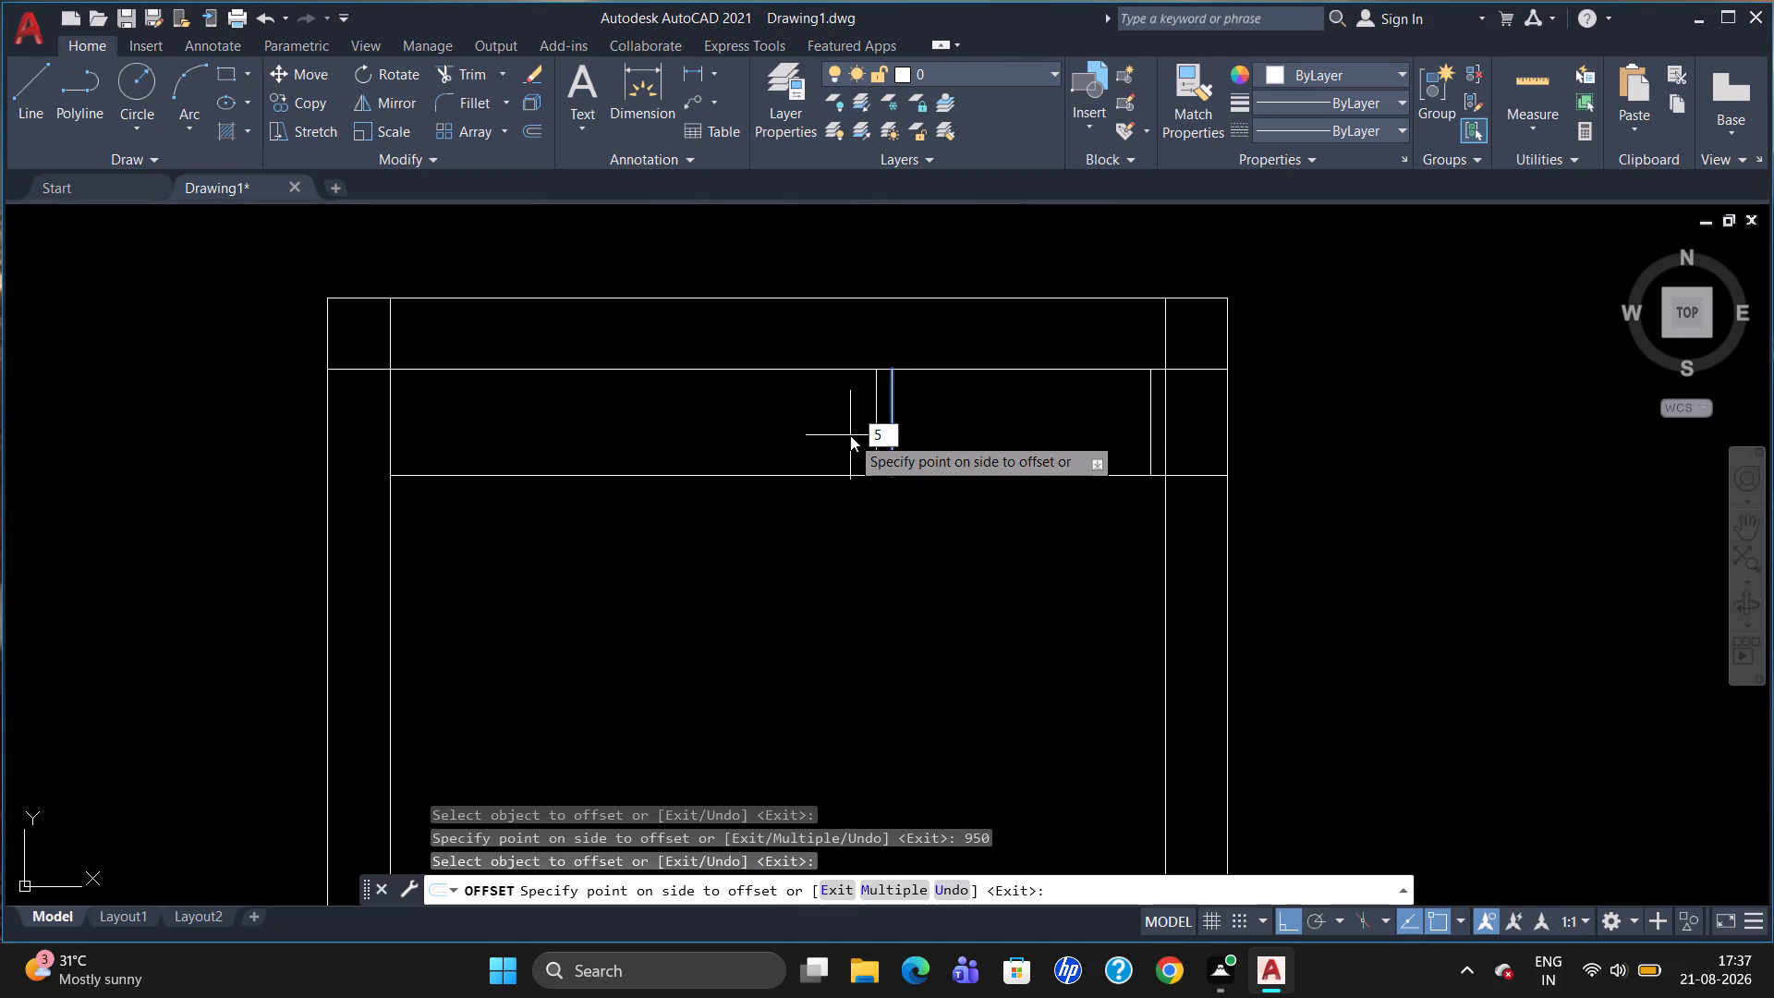
key(BackSpace)
text(450)
key(Return)
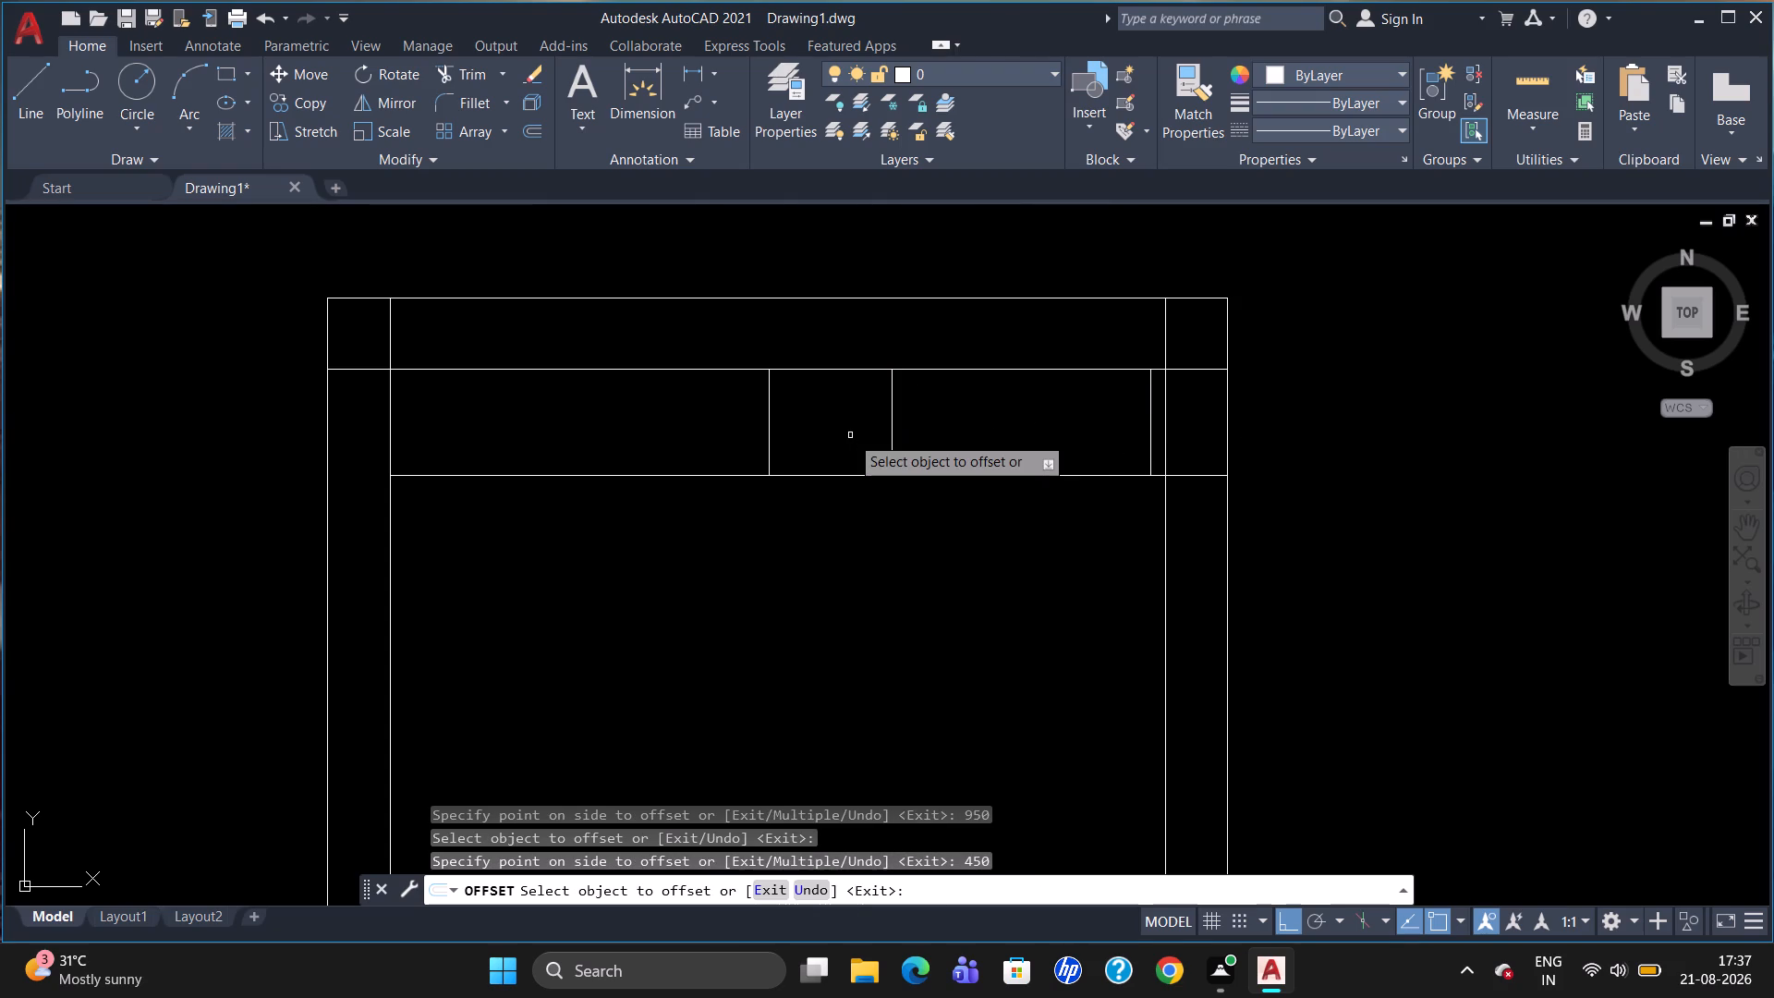
click(770, 432)
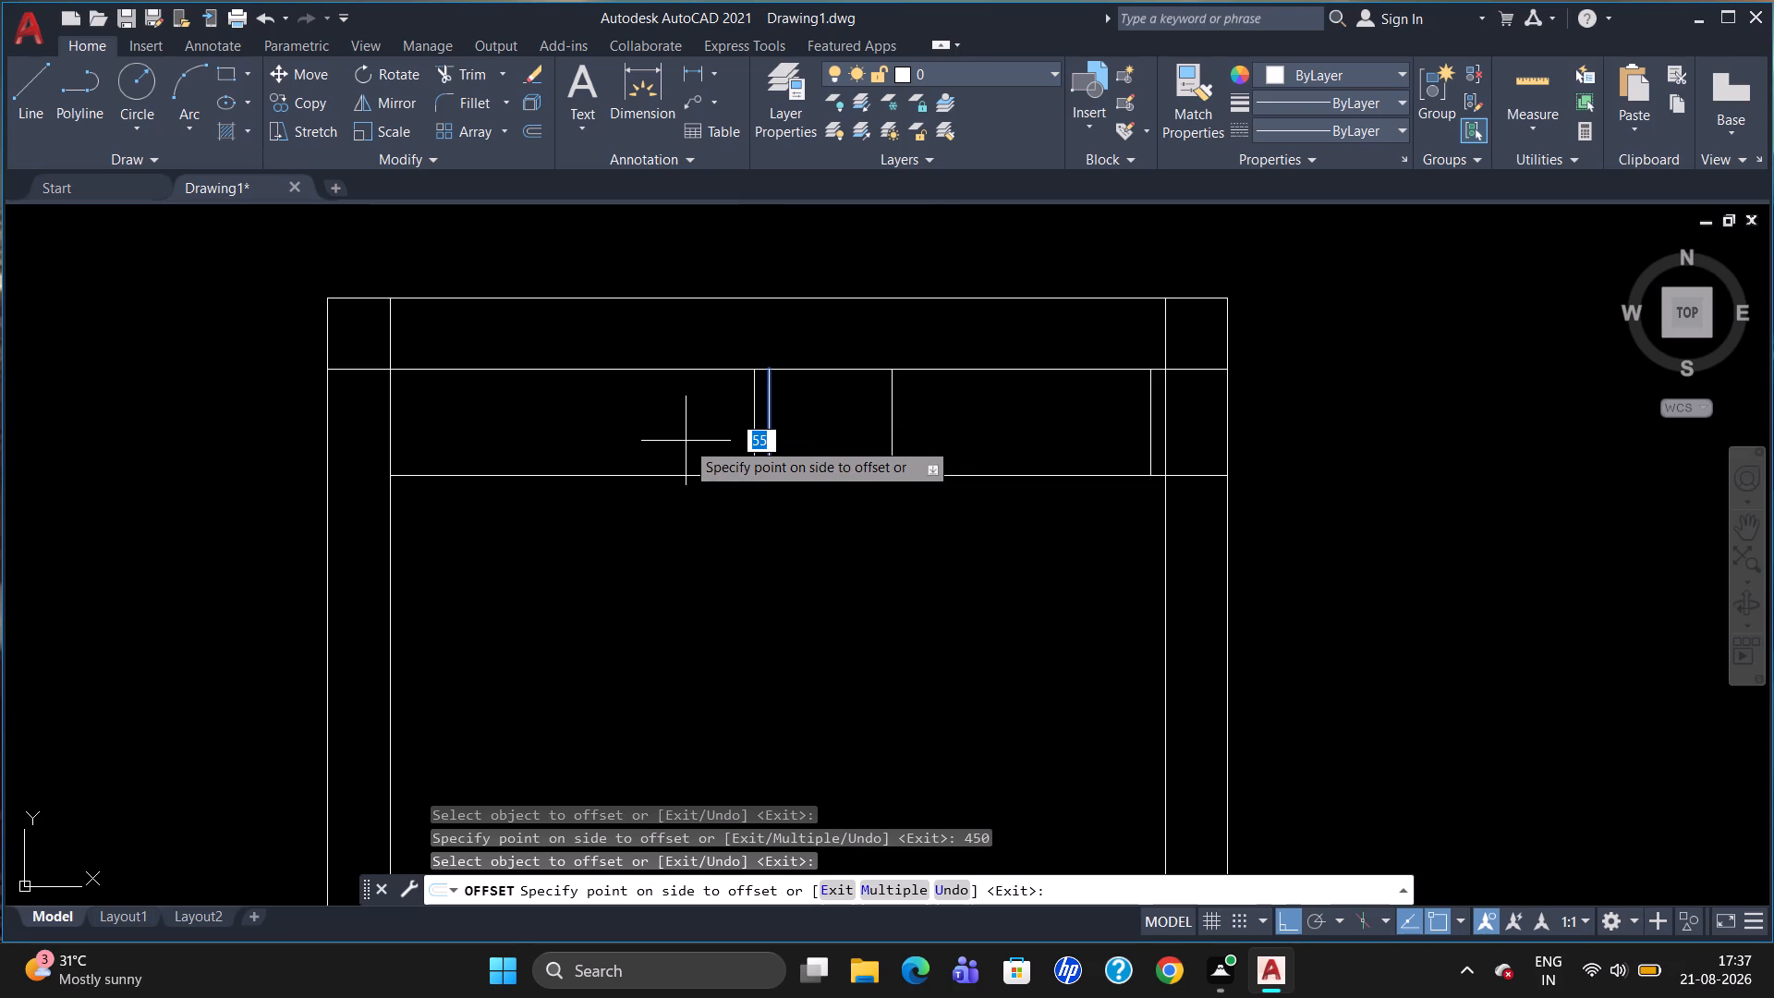
text(600)
key(Return)
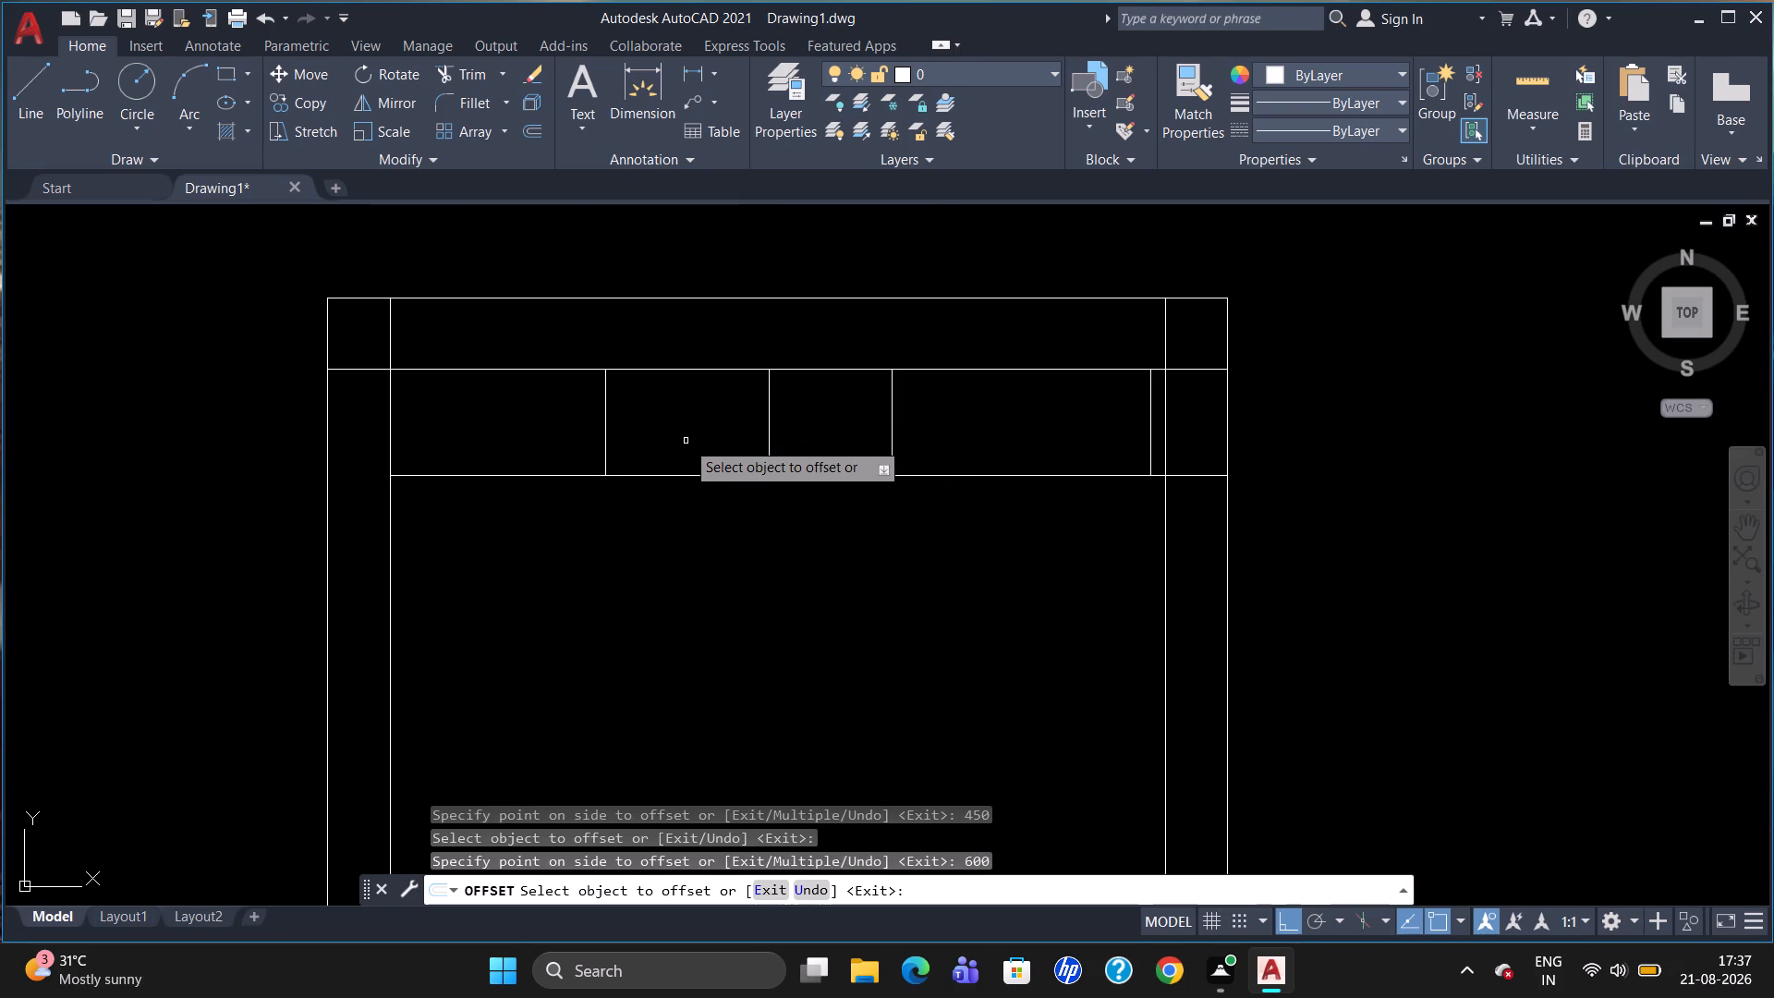
Offset the leftmost divider in the upper strip 440 to the left, and offset the resulting divider another 350 left.
click(605, 437)
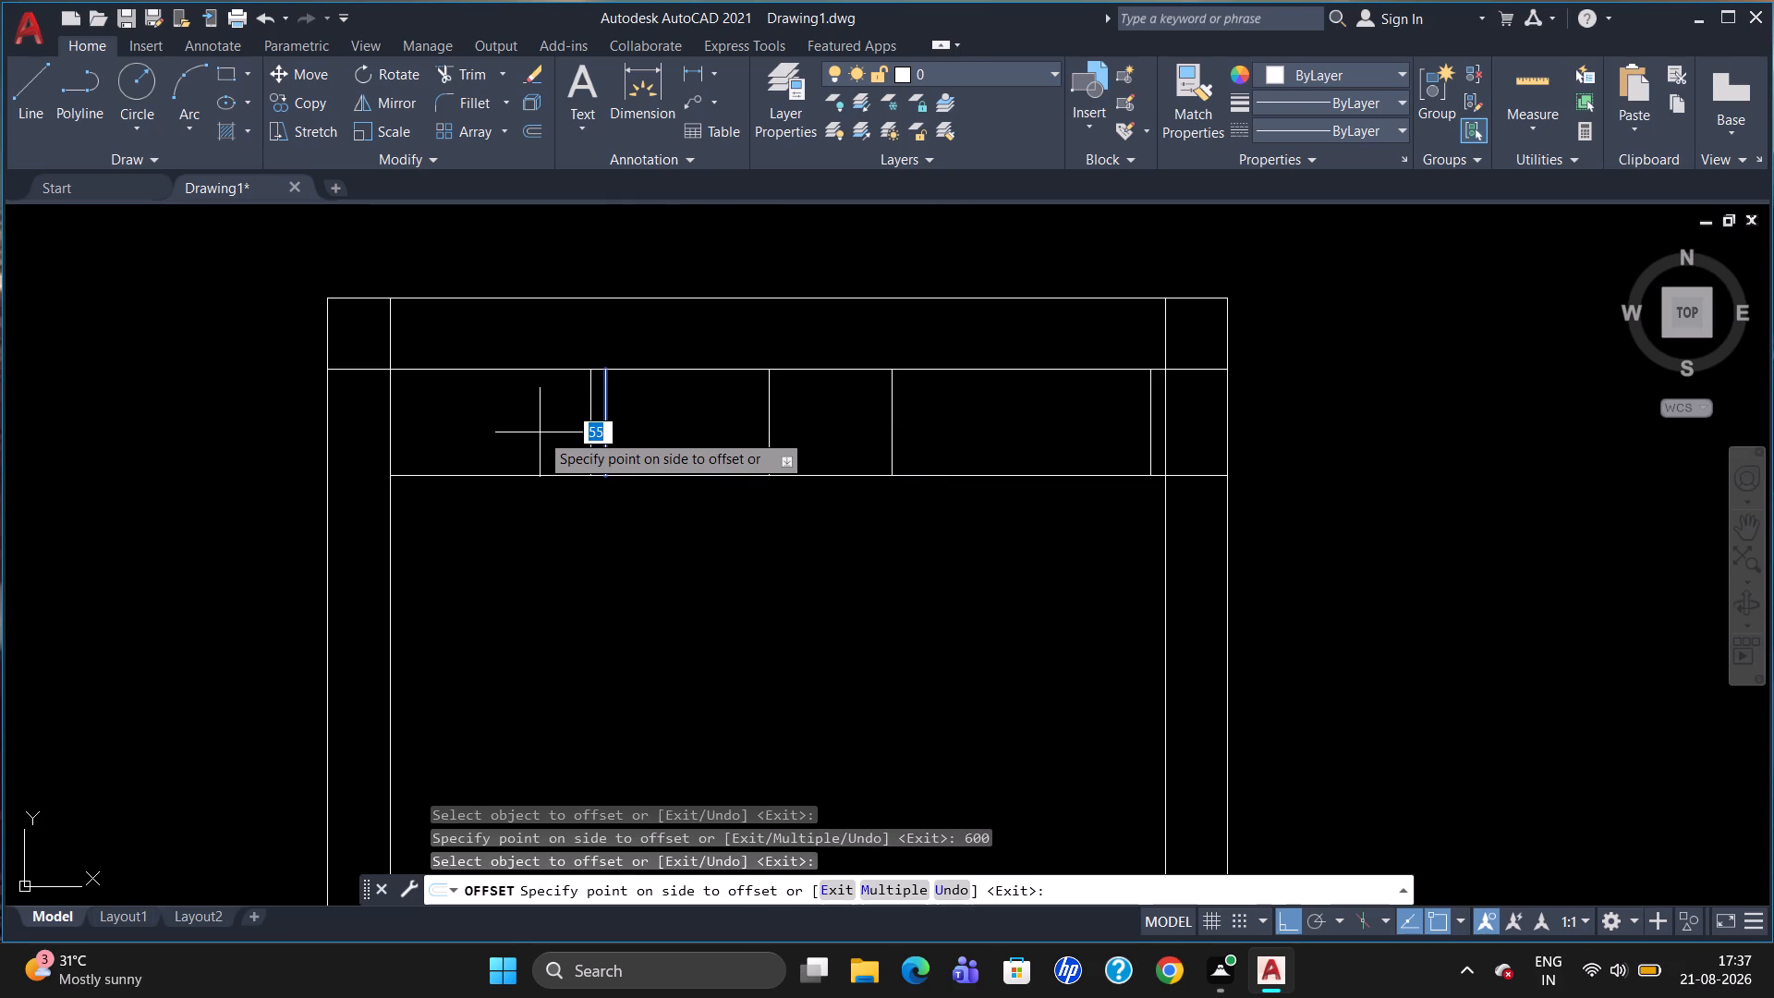
text(440)
key(Return)
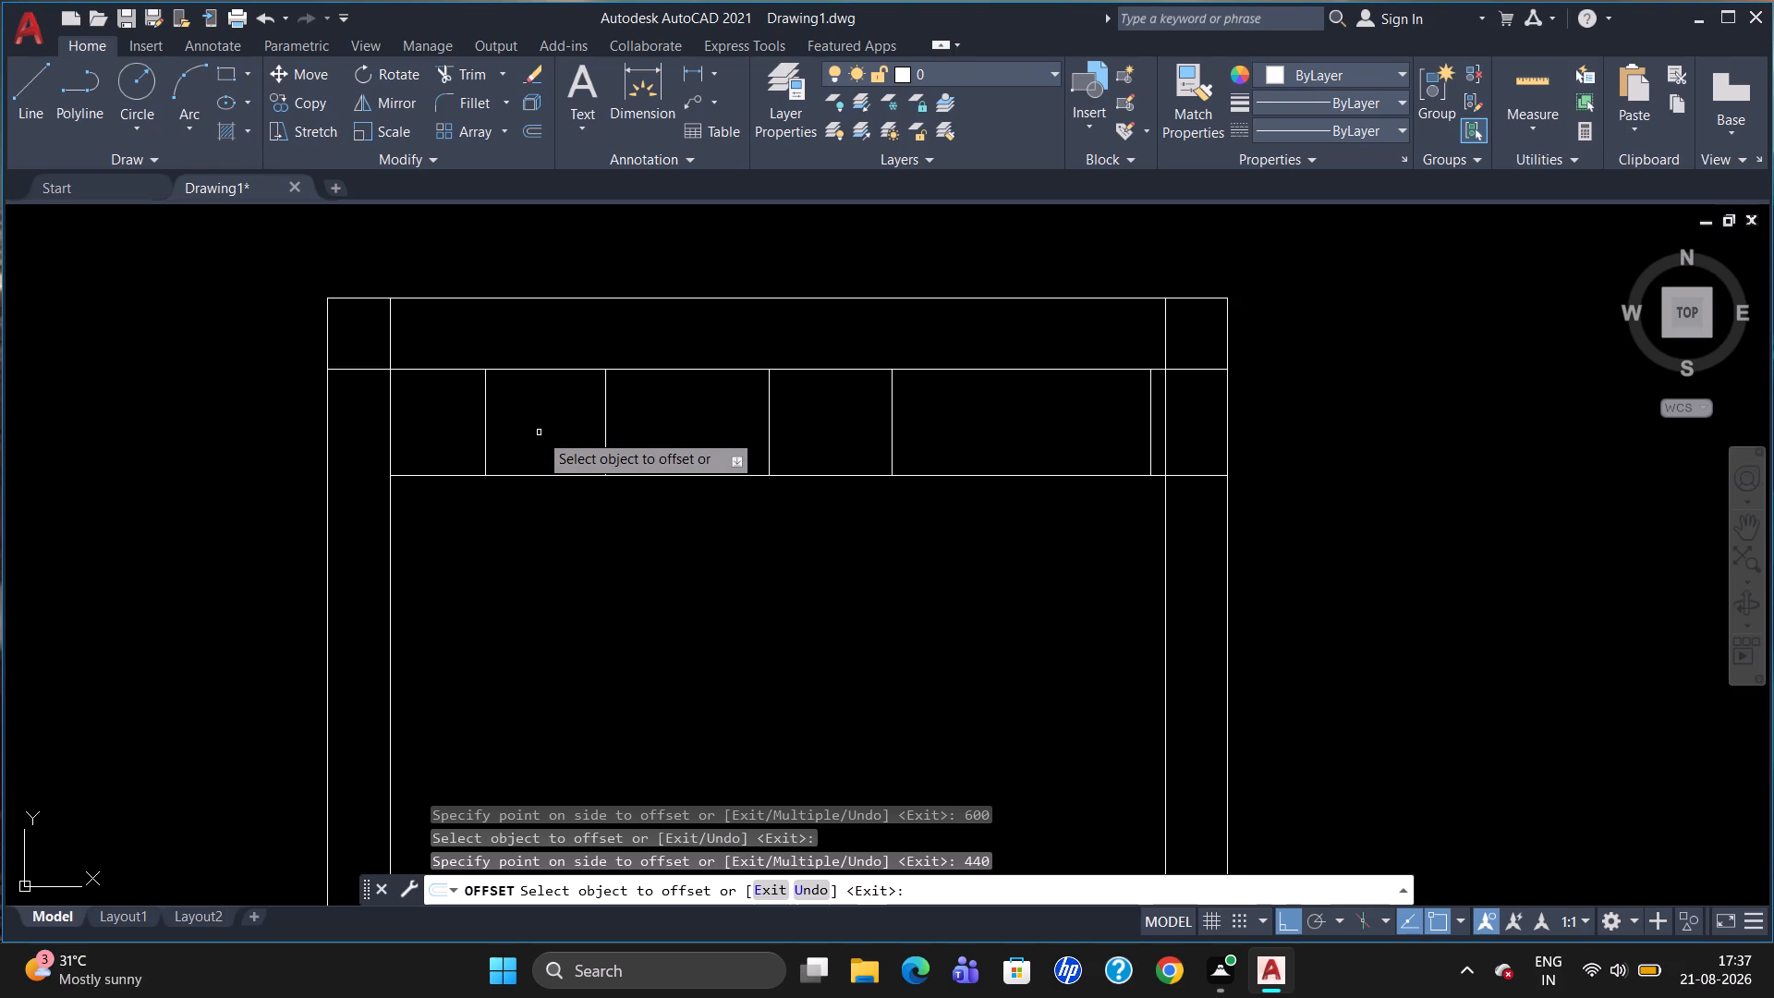
click(487, 445)
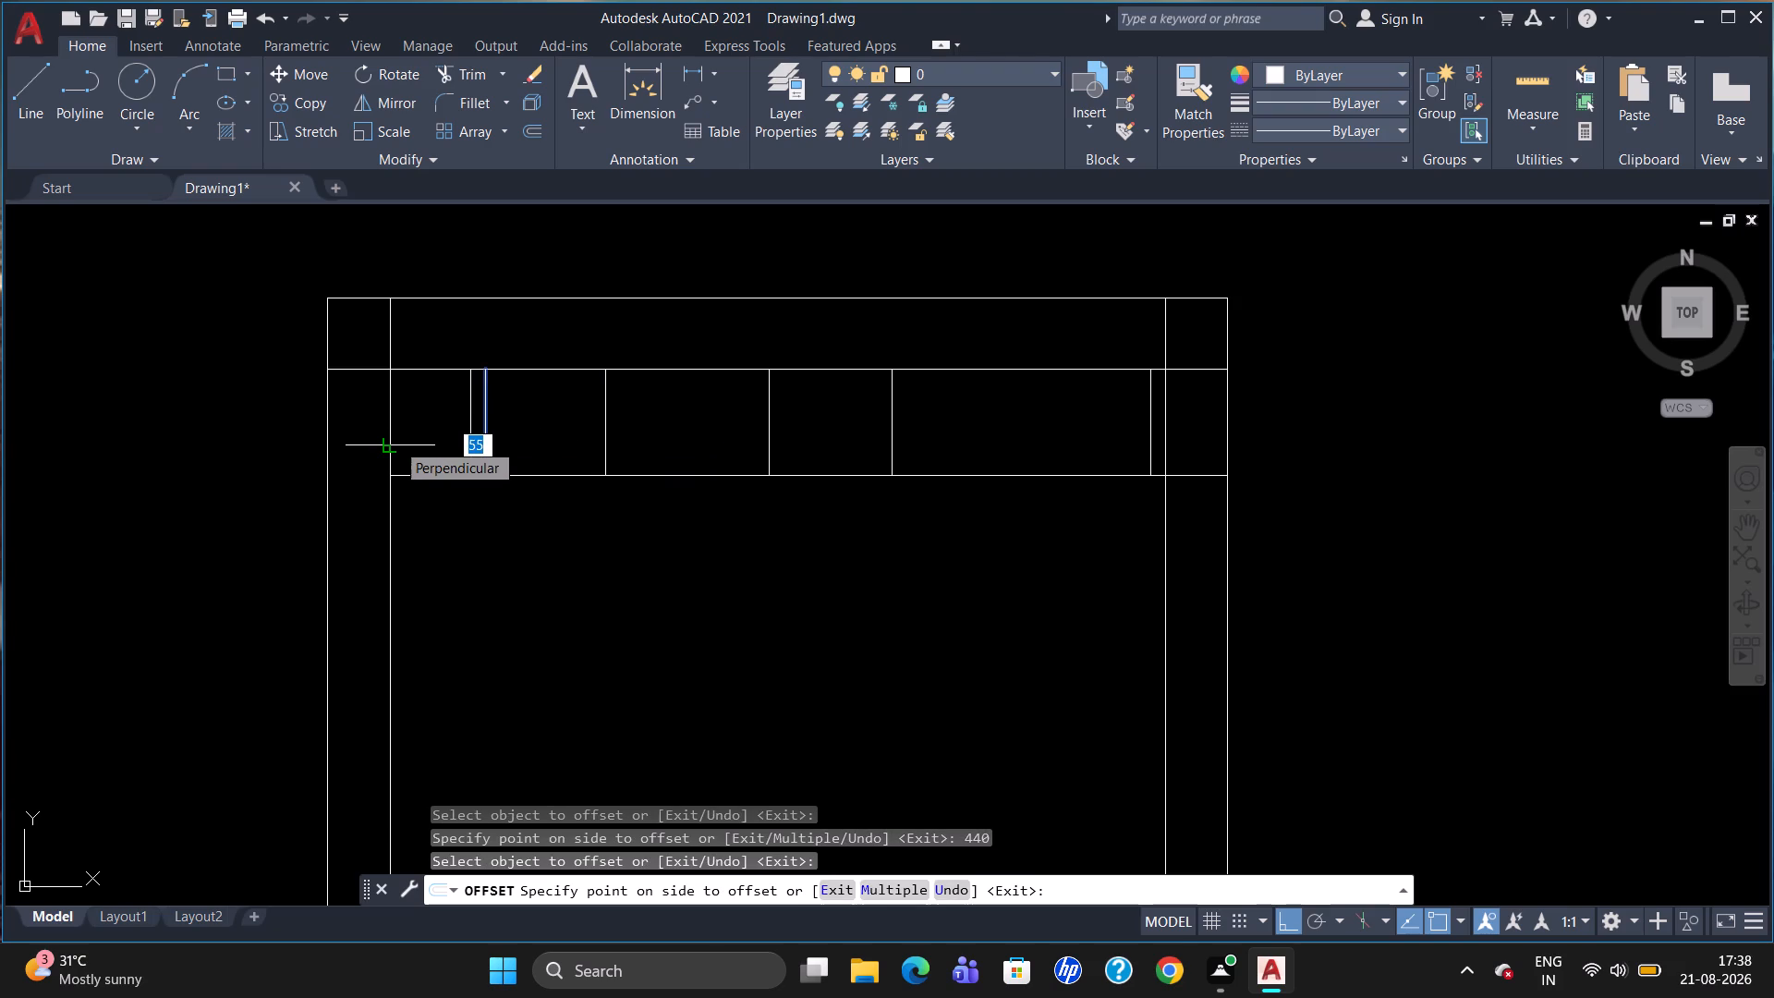
text(350)
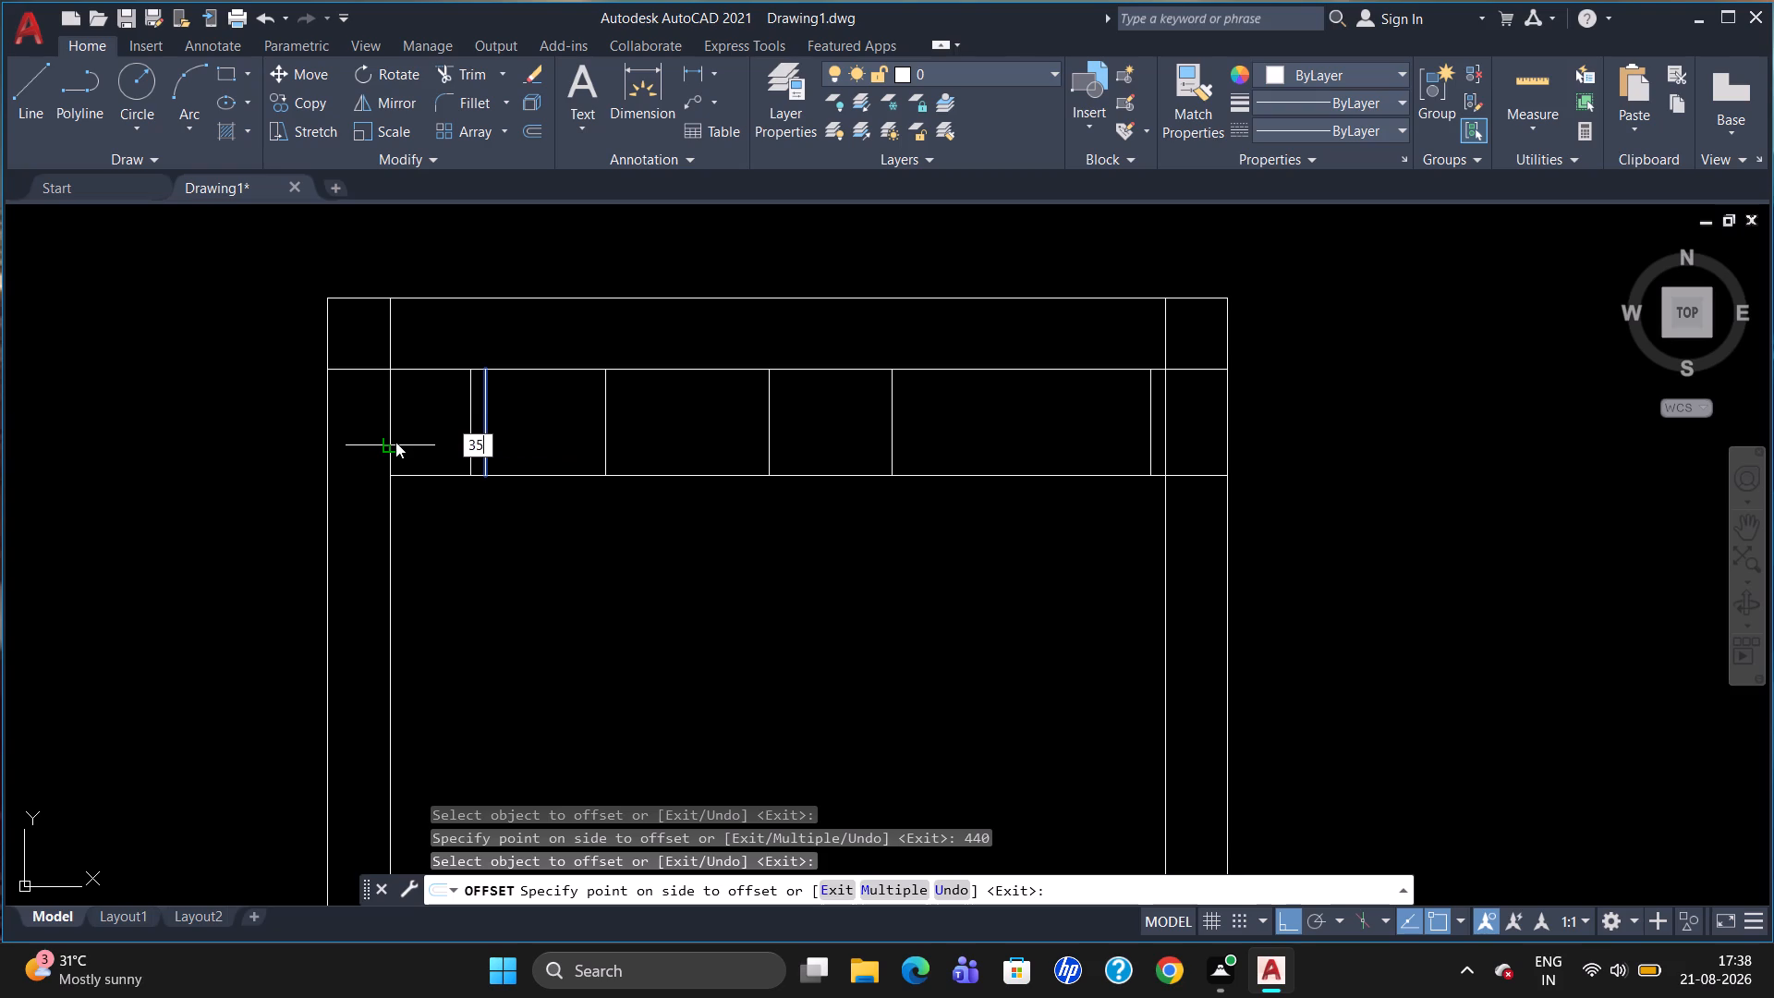
key(Return)
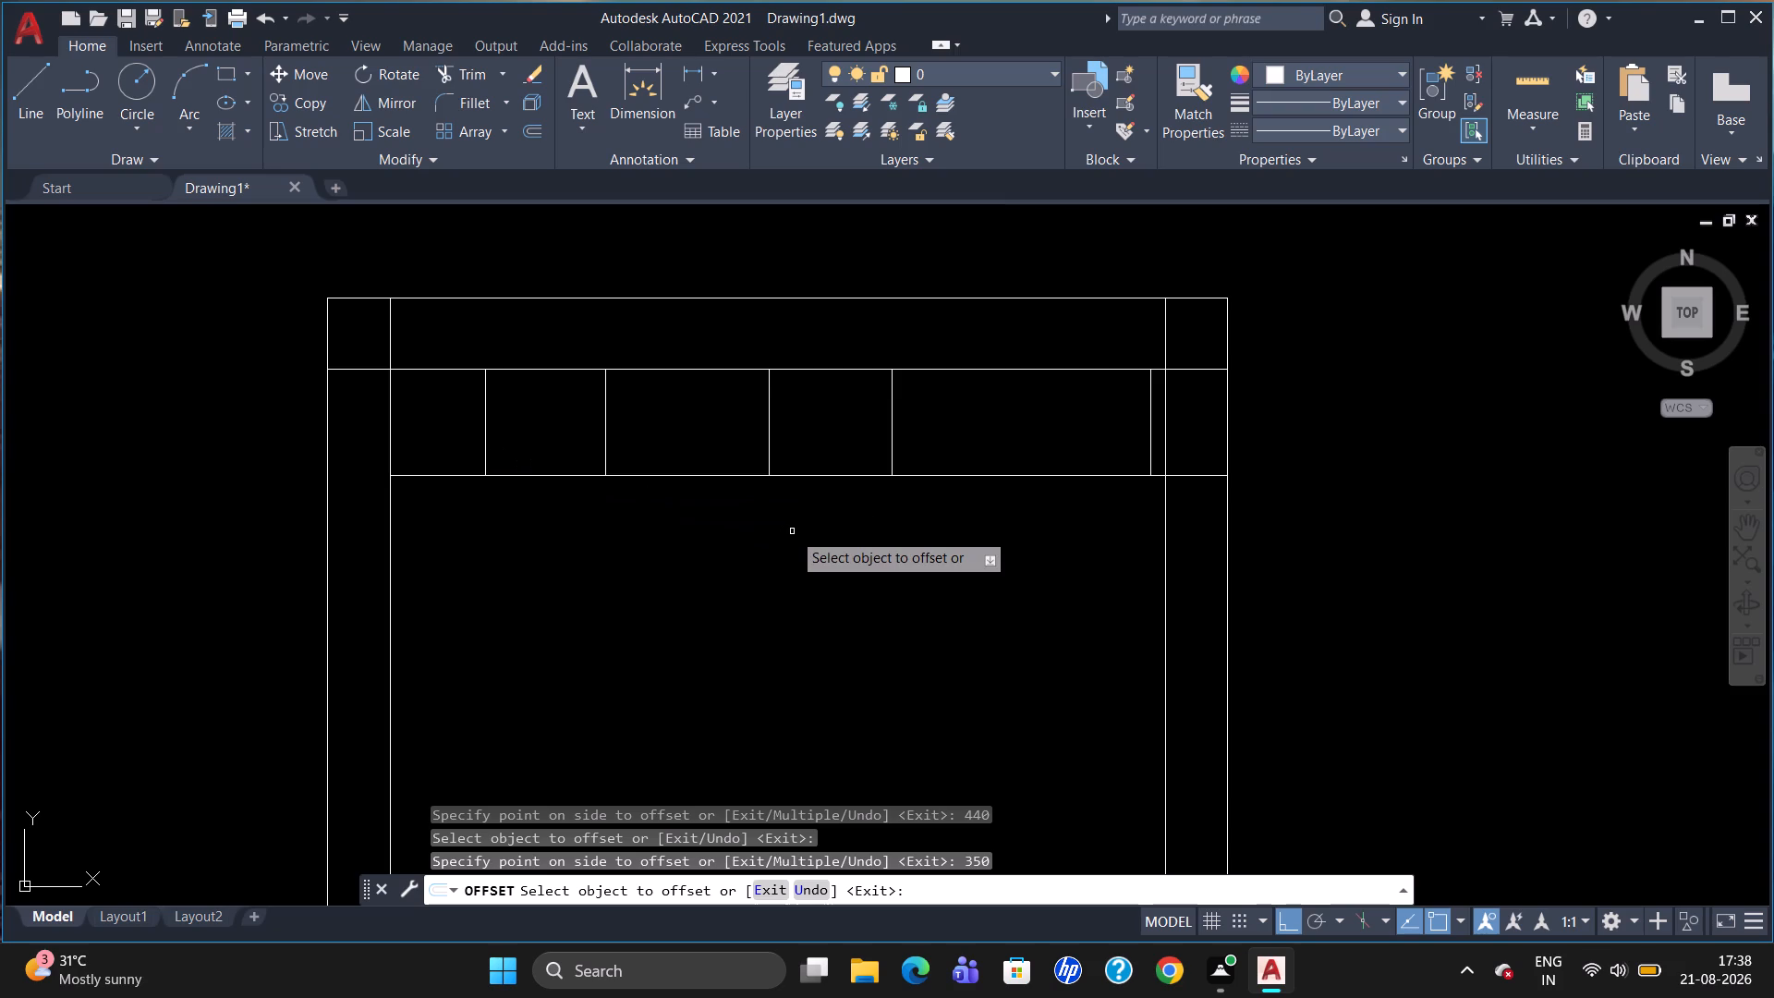
key(Escape)
Draw two vertical lines from the bottom ends of the dividers bounding the 450-wide bay down to the lower inner horizontal line.
scroll(905, 449, down, 1)
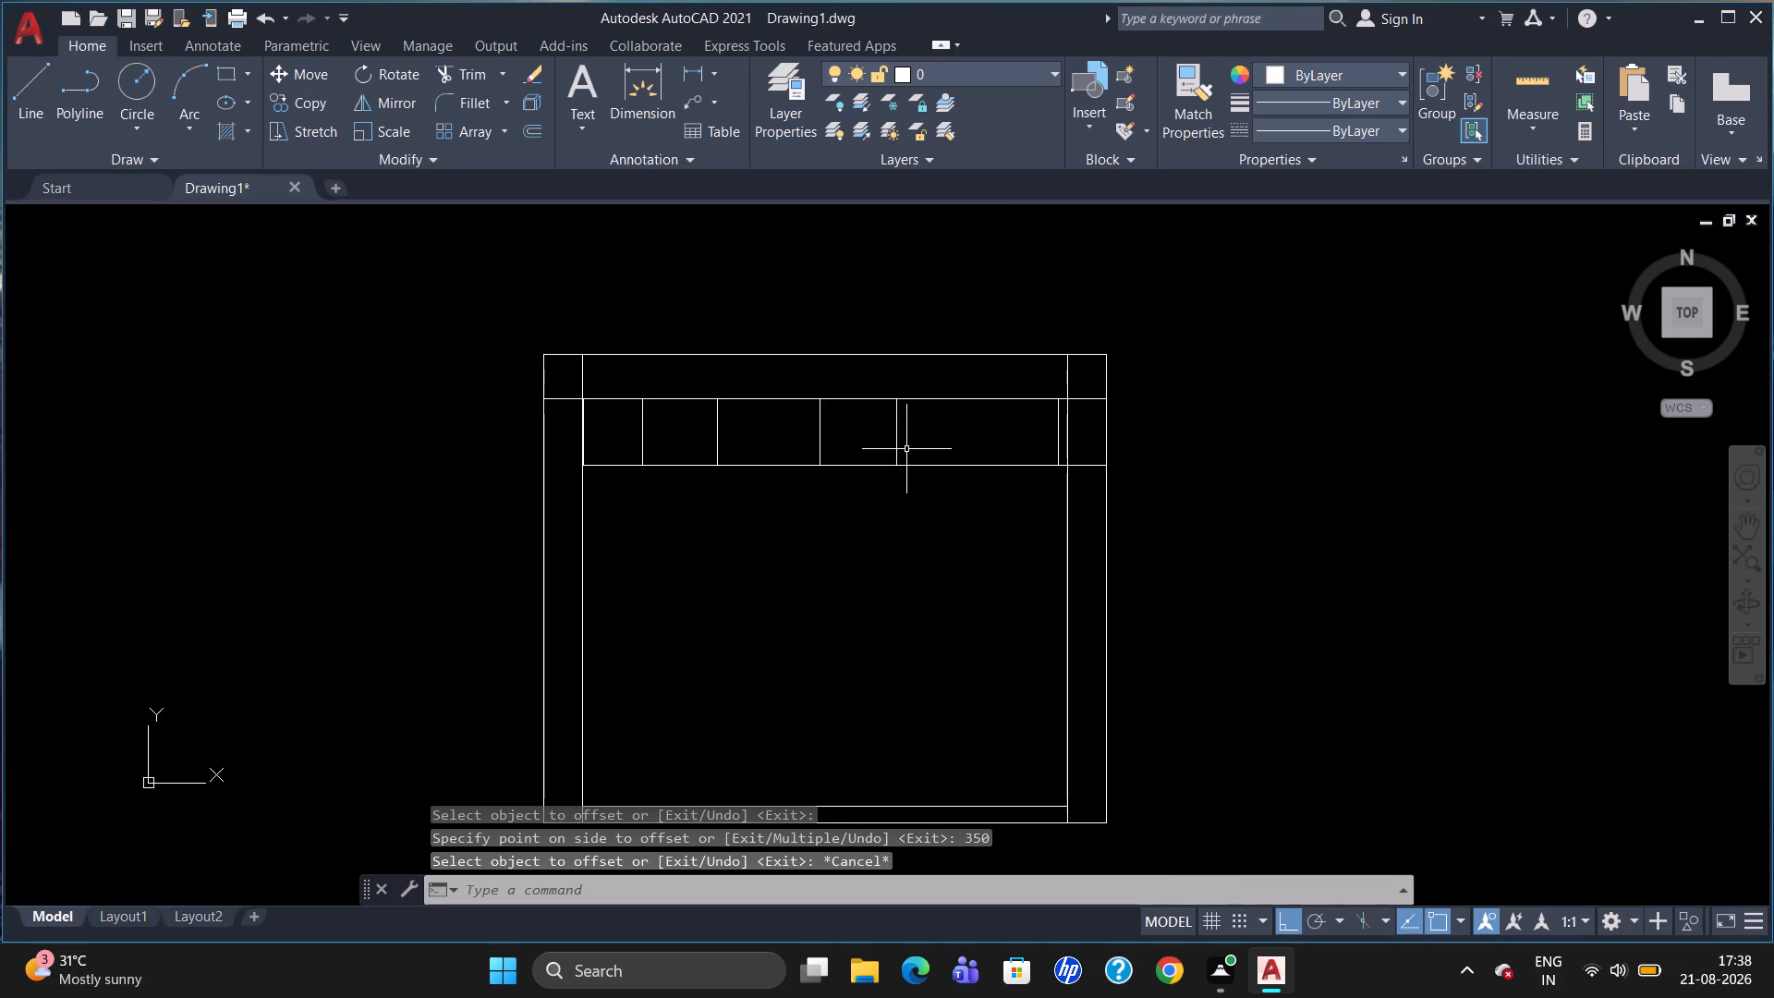
scroll(864, 660, up, 1)
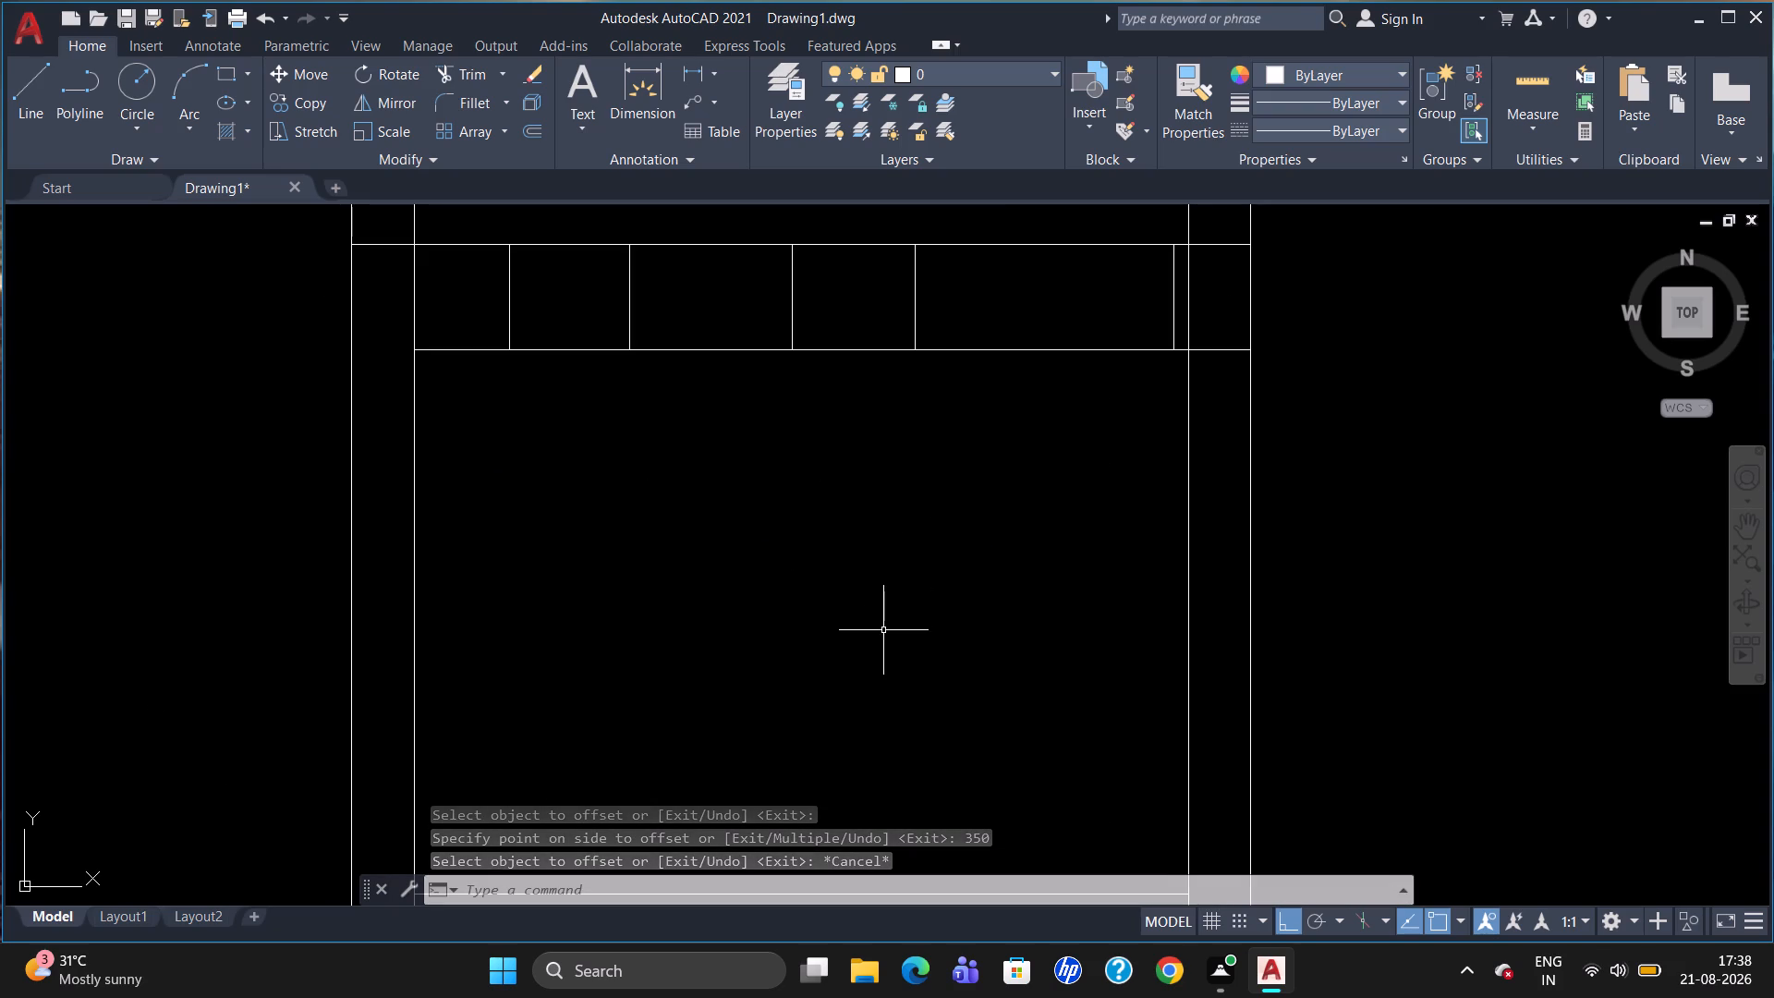
scroll(1000, 505, down, 1)
key(l)
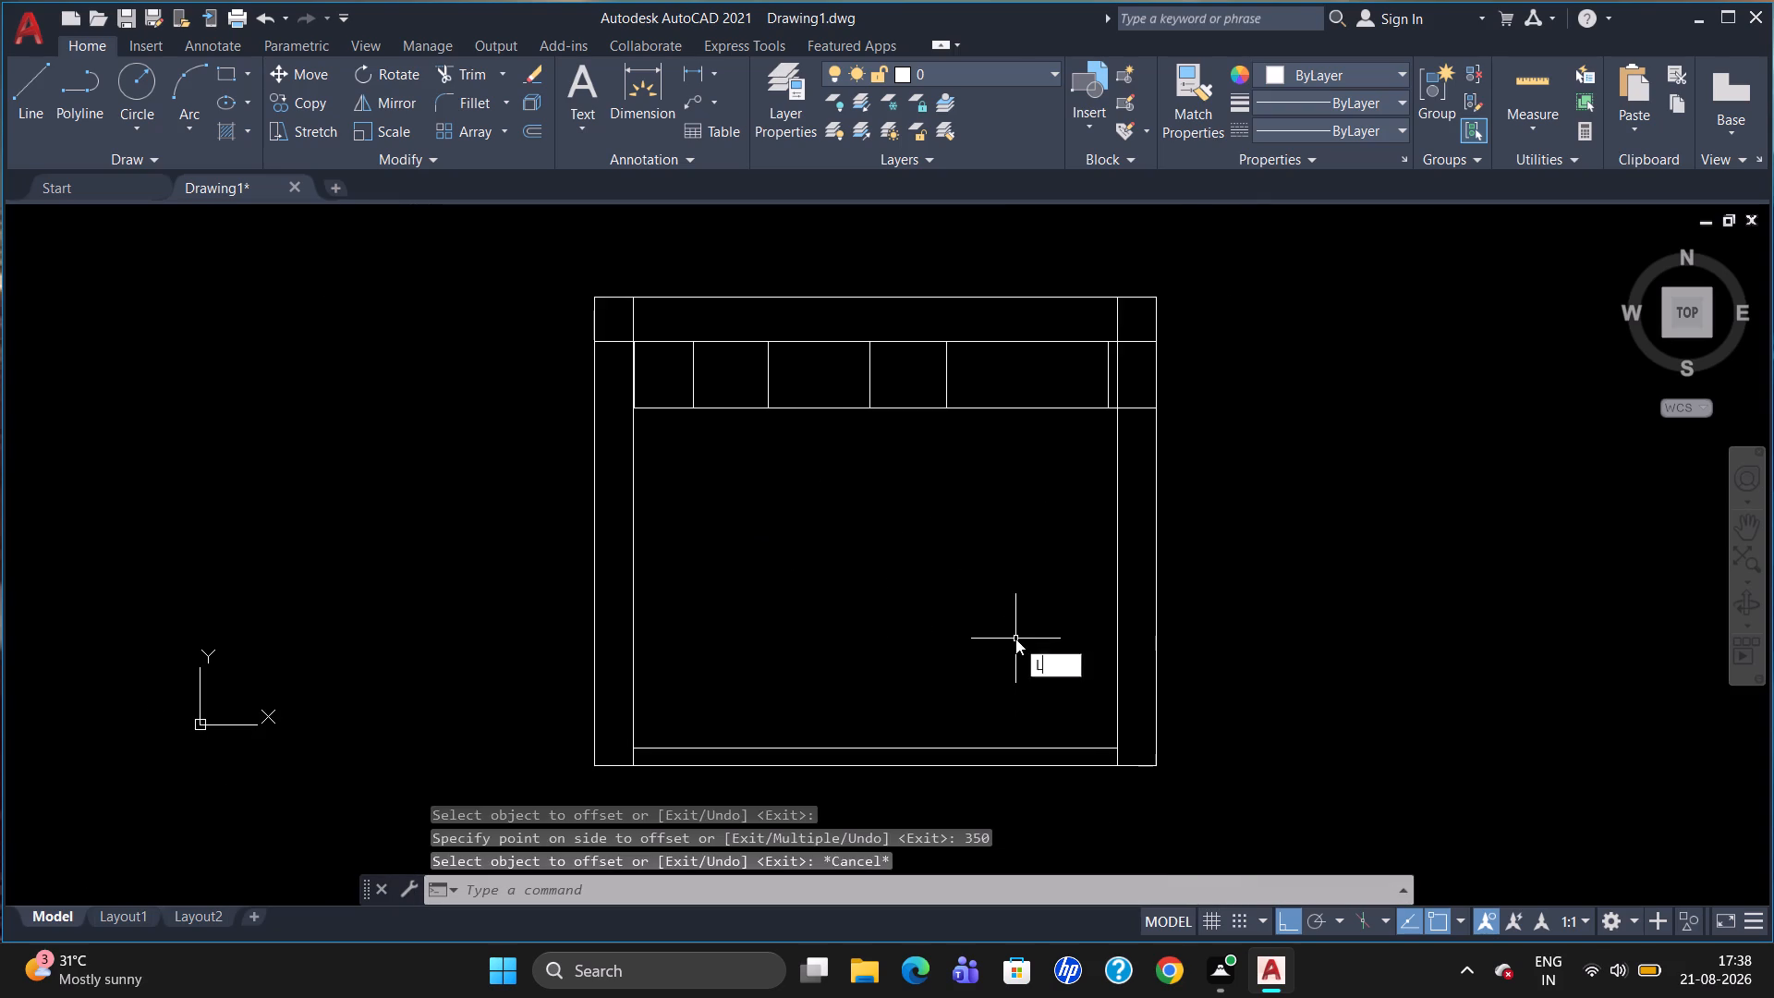
key(Return)
click(950, 408)
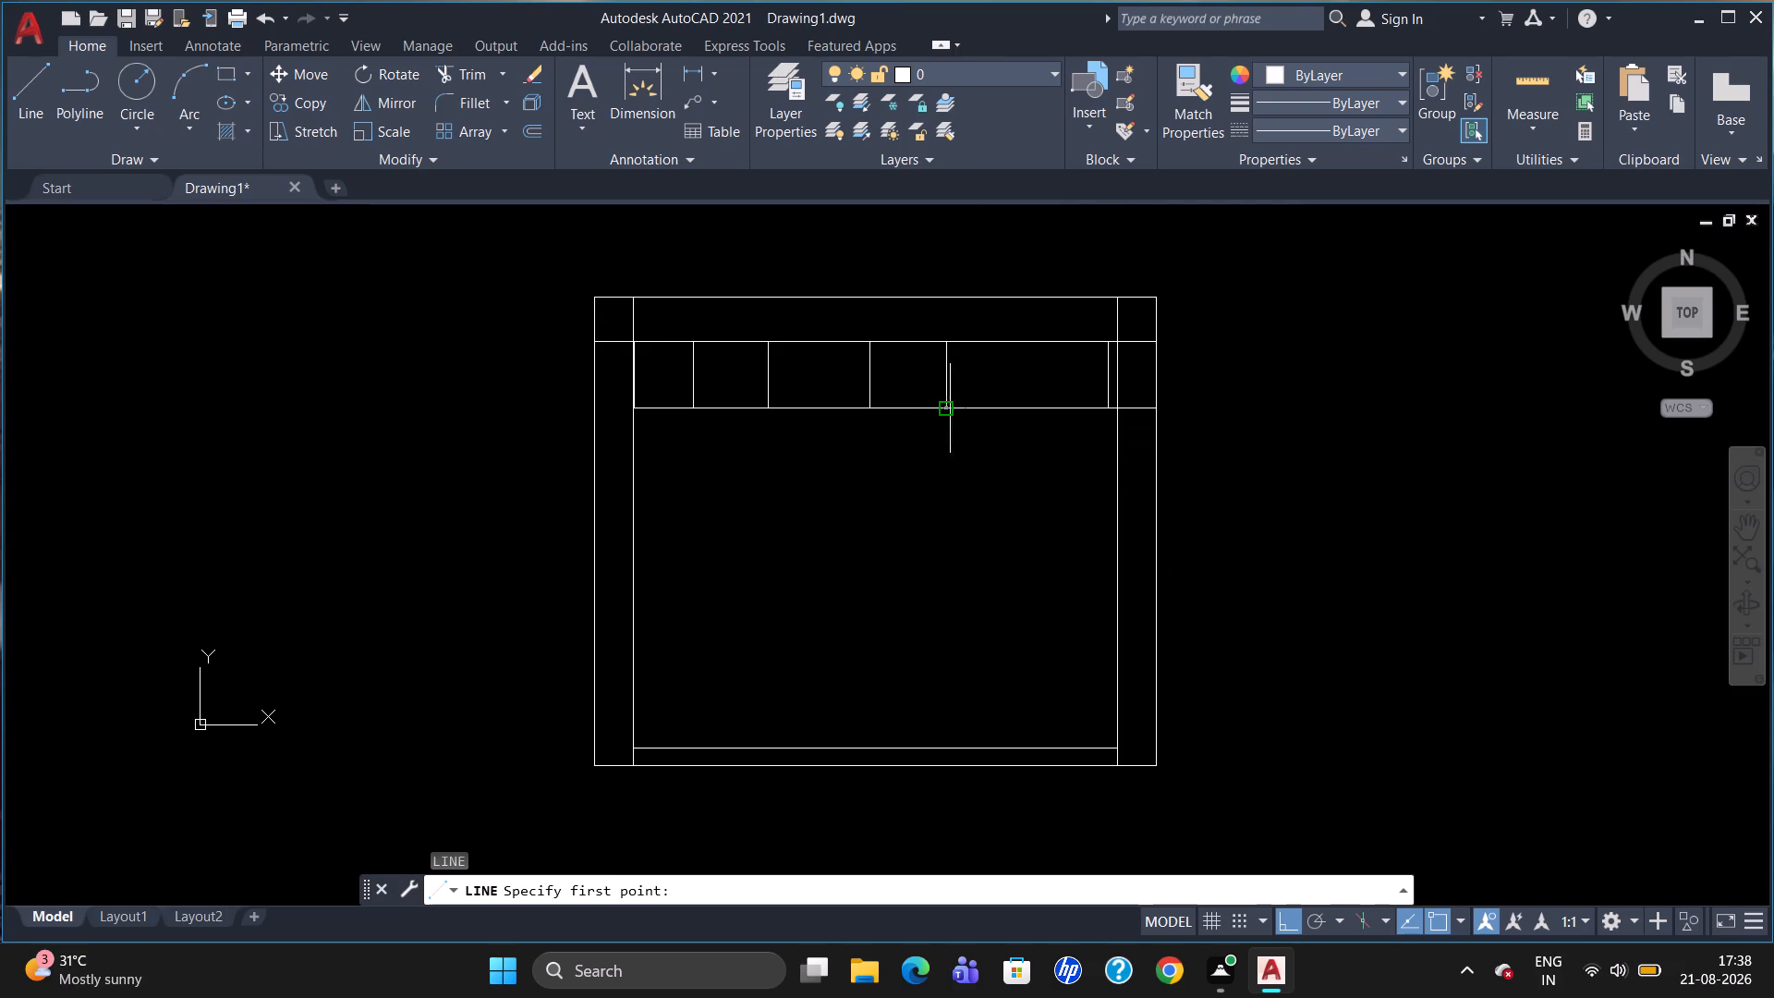
click(947, 742)
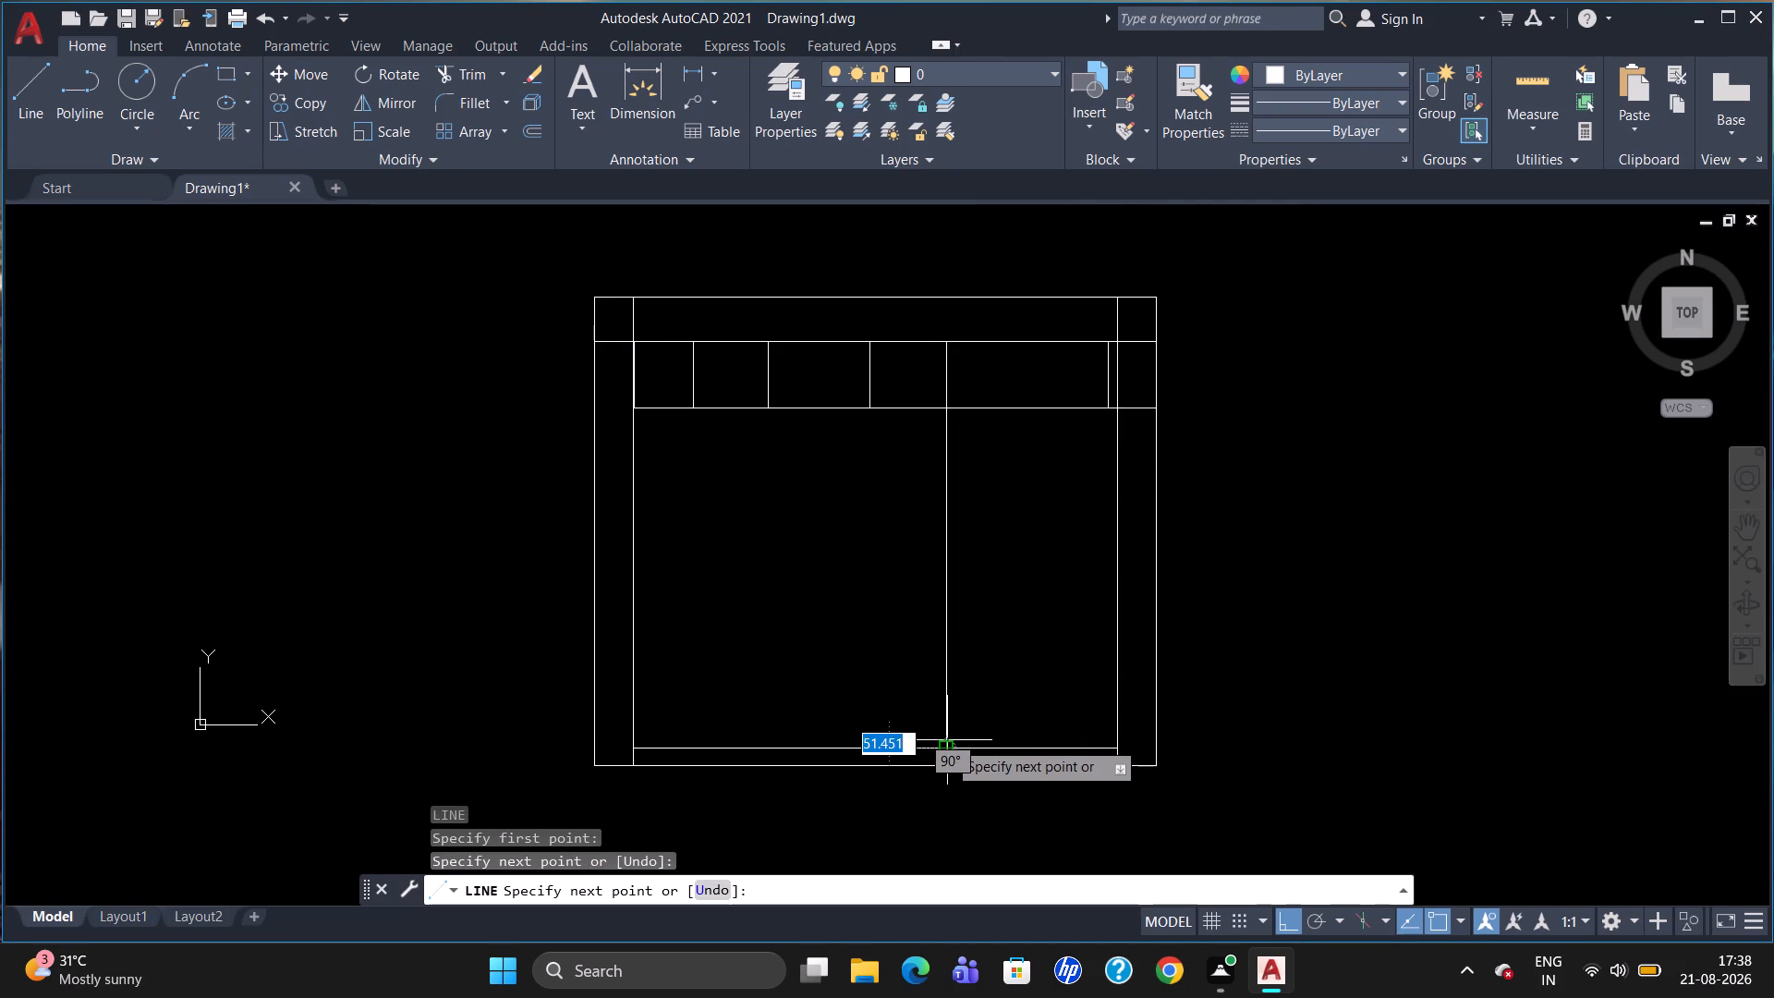
key(Escape)
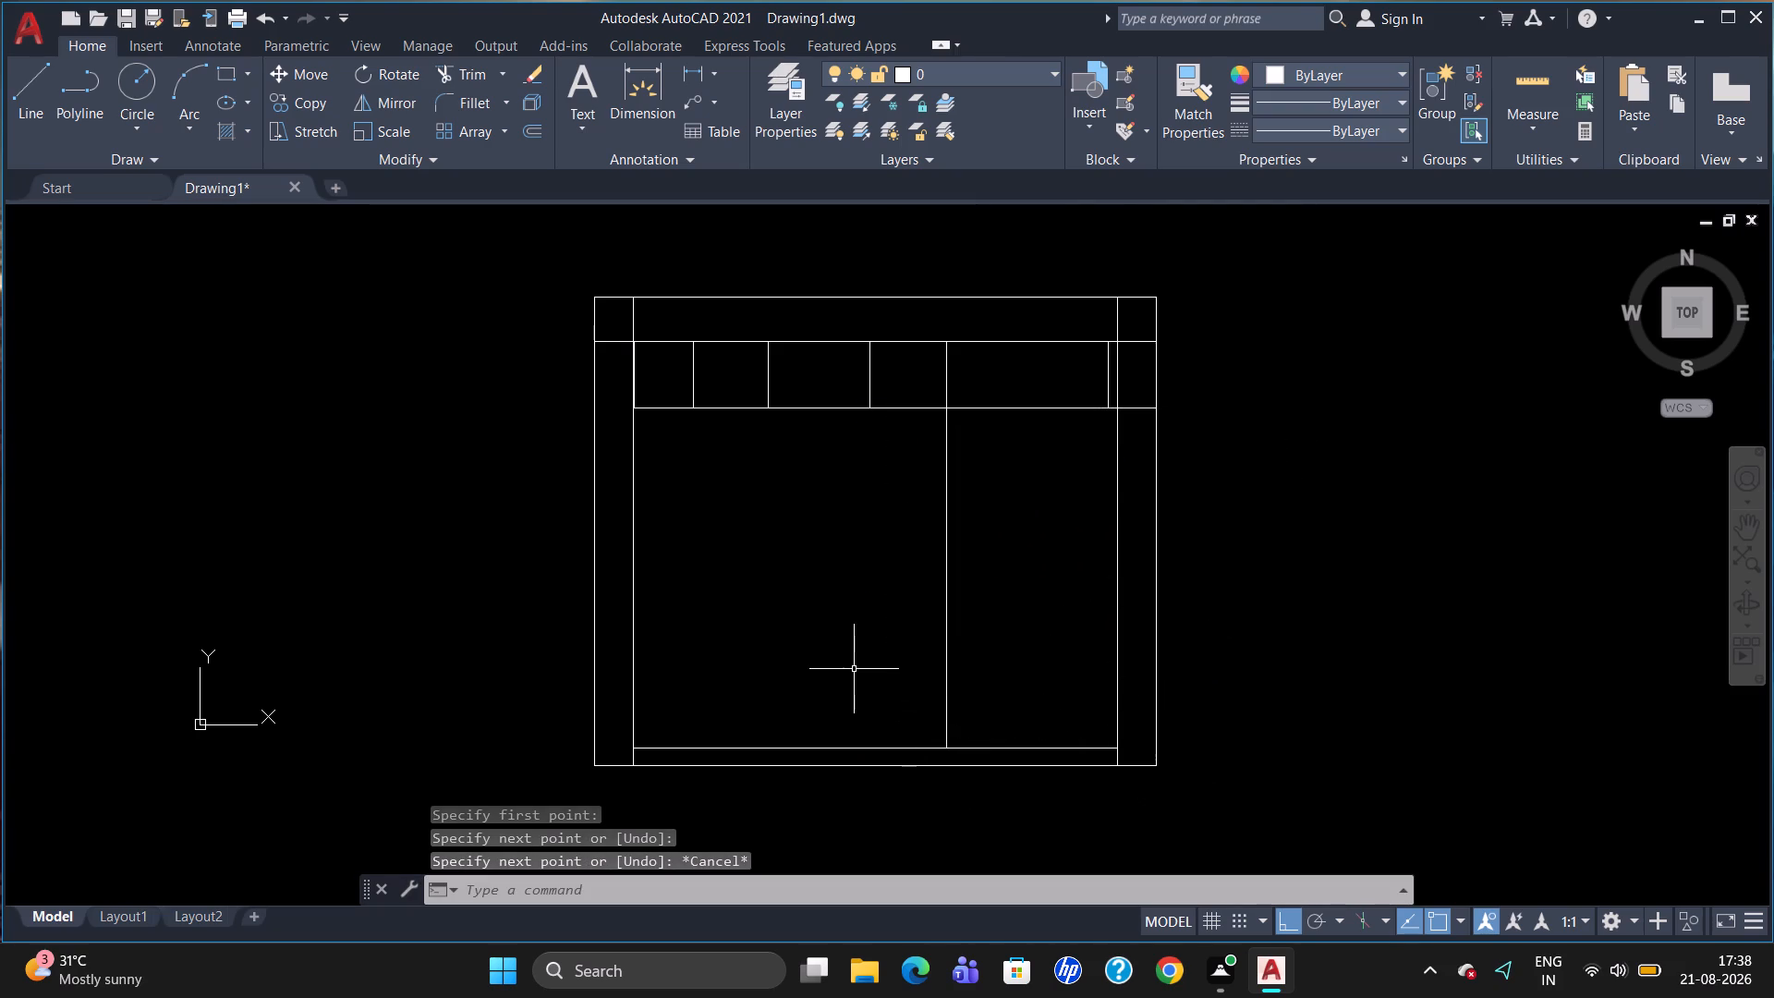
key(l)
key(Return)
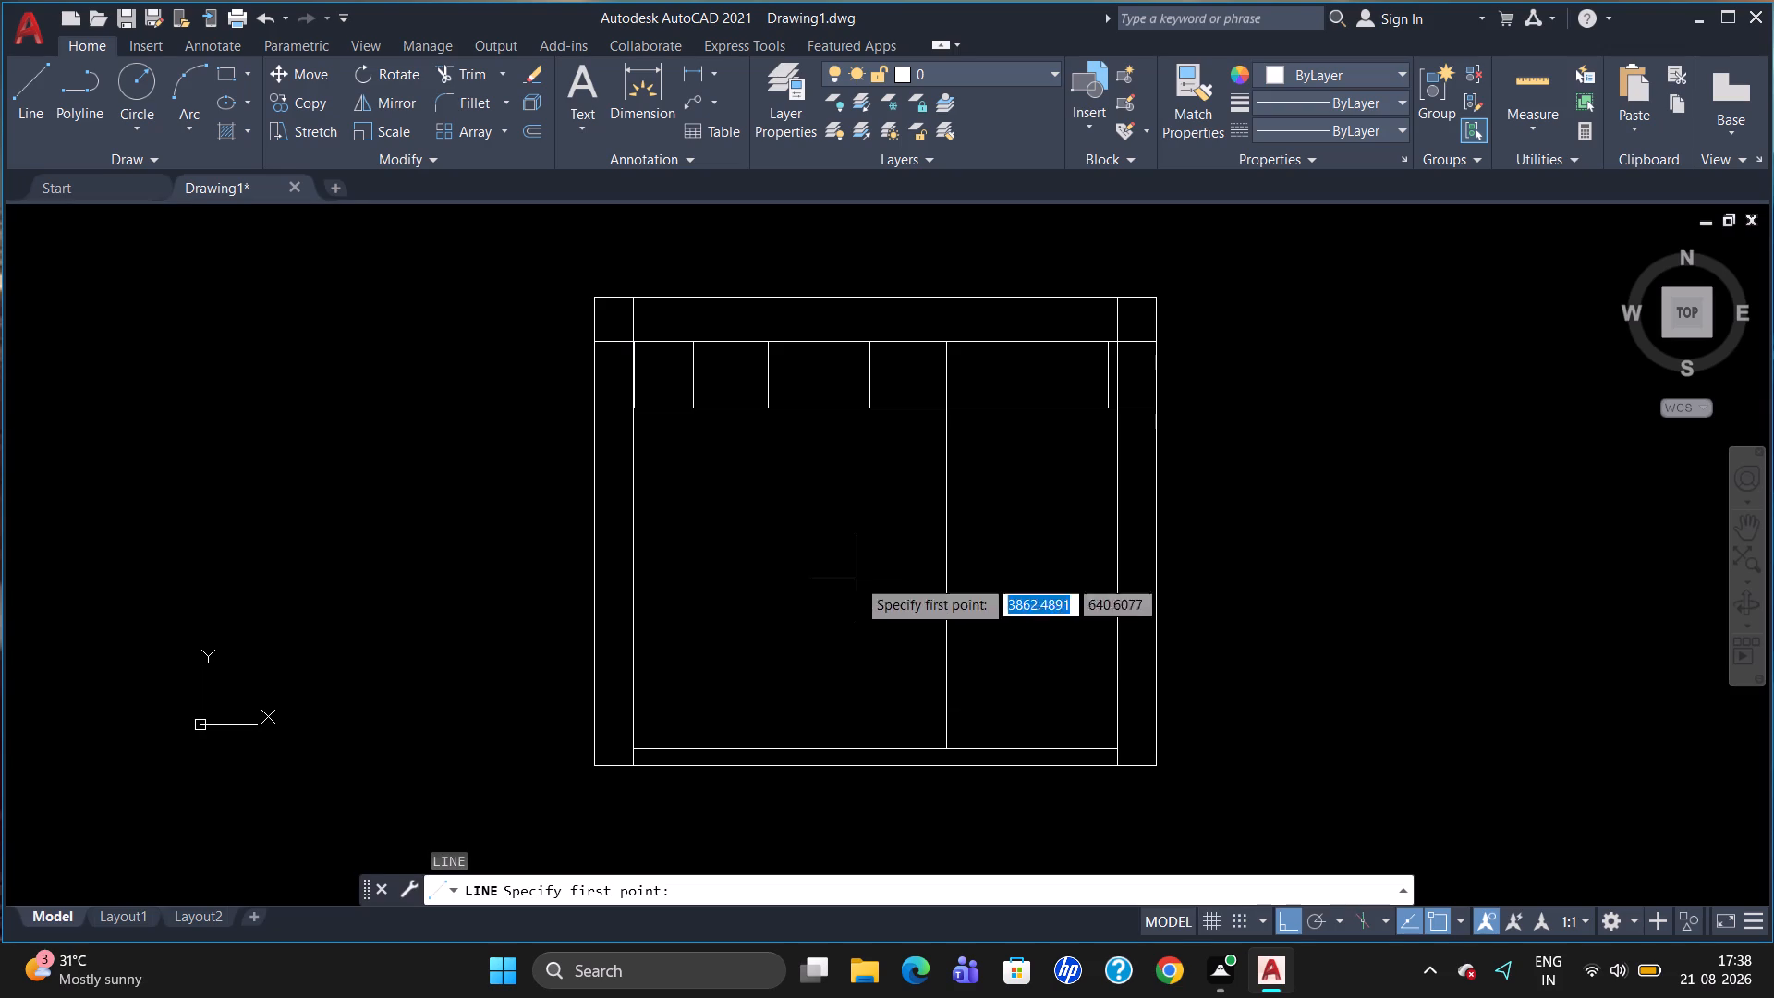
click(866, 410)
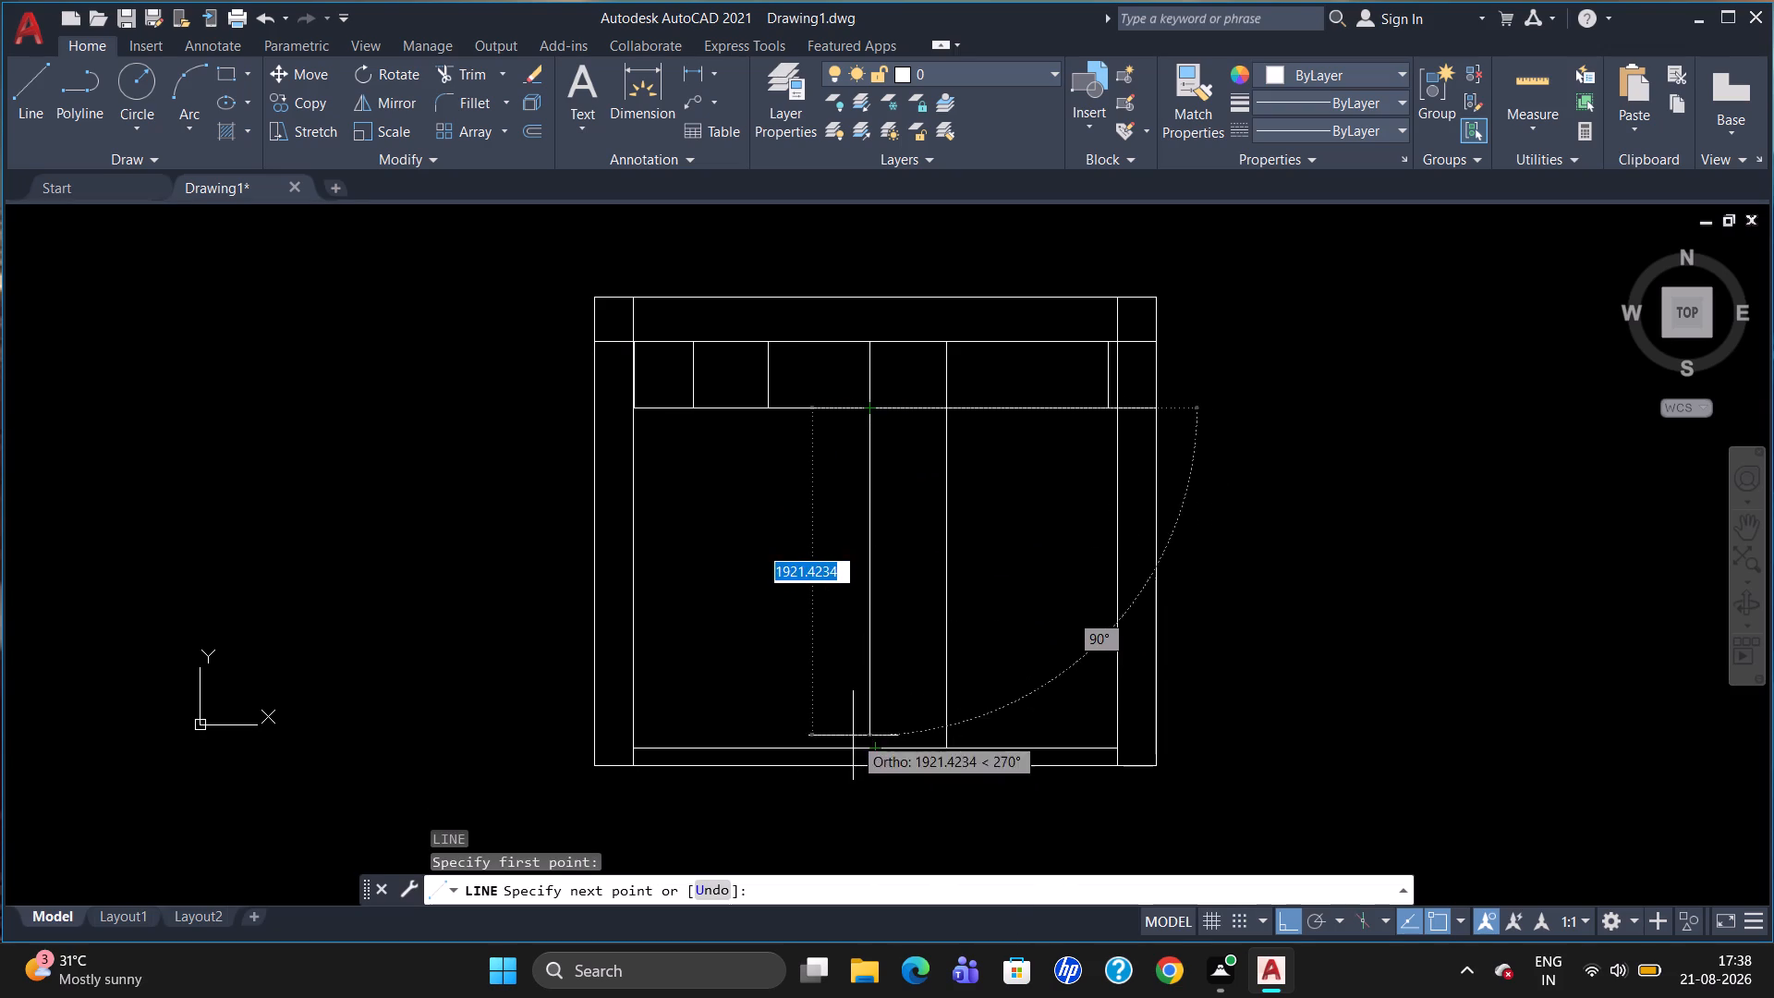
click(872, 748)
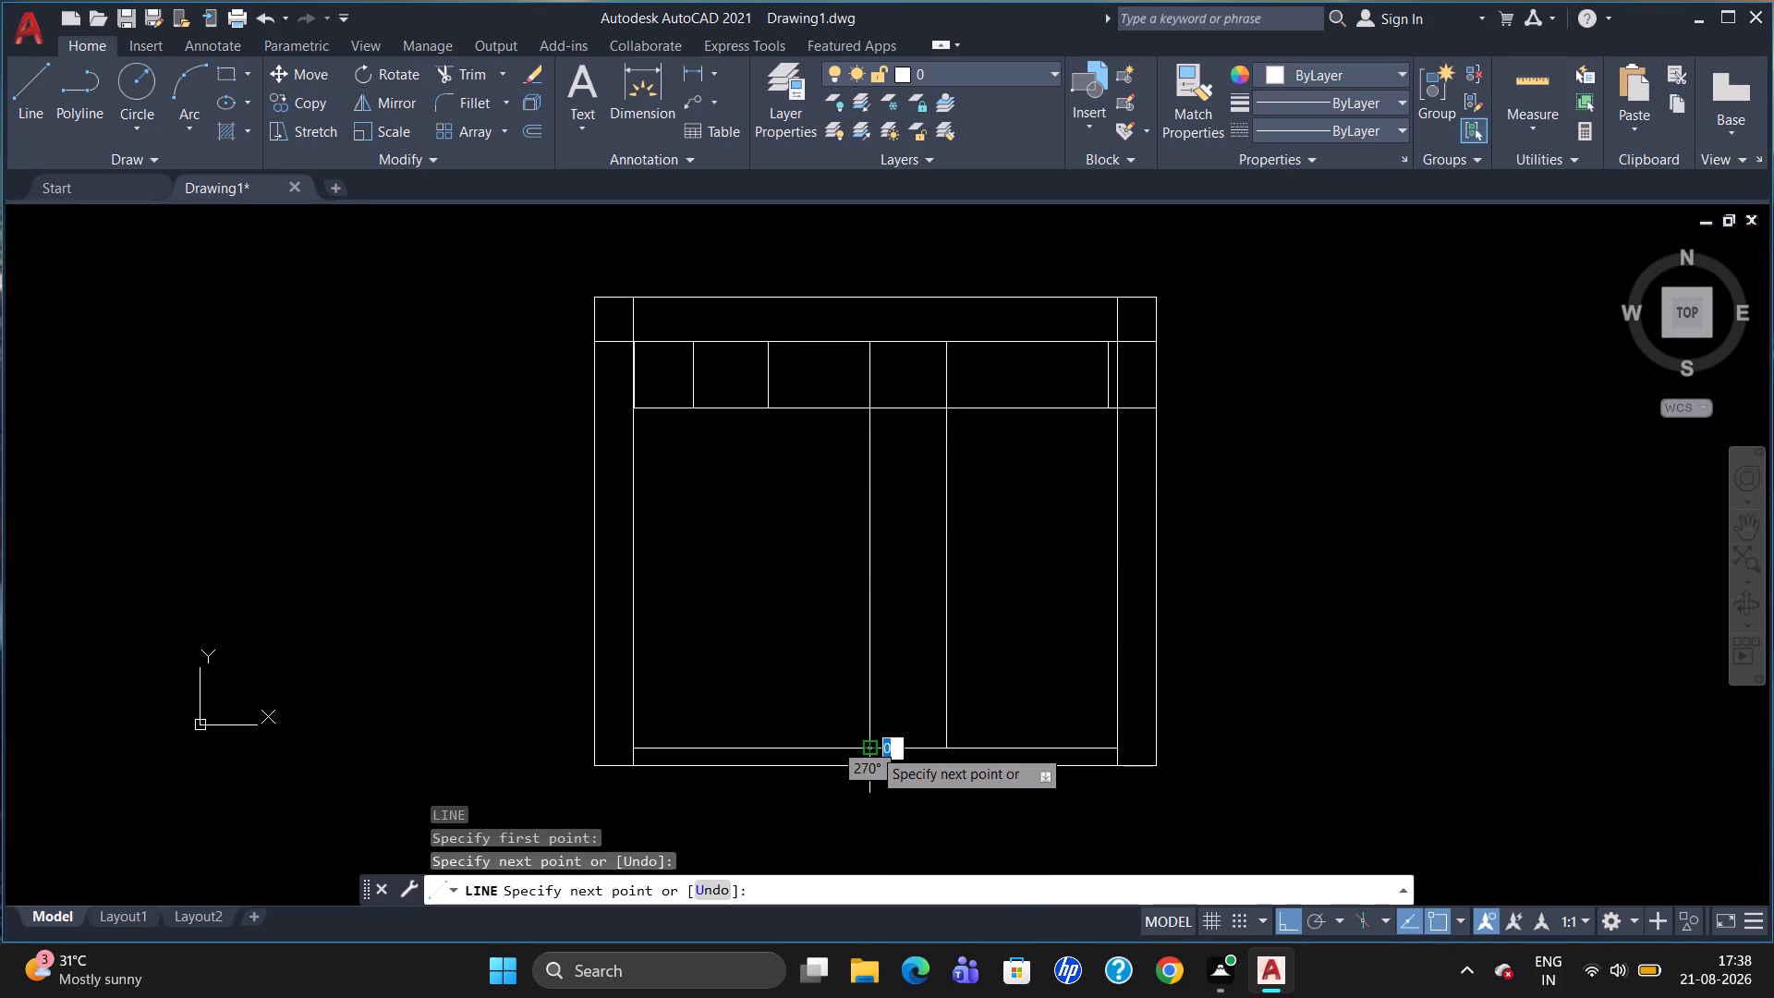
key(Escape)
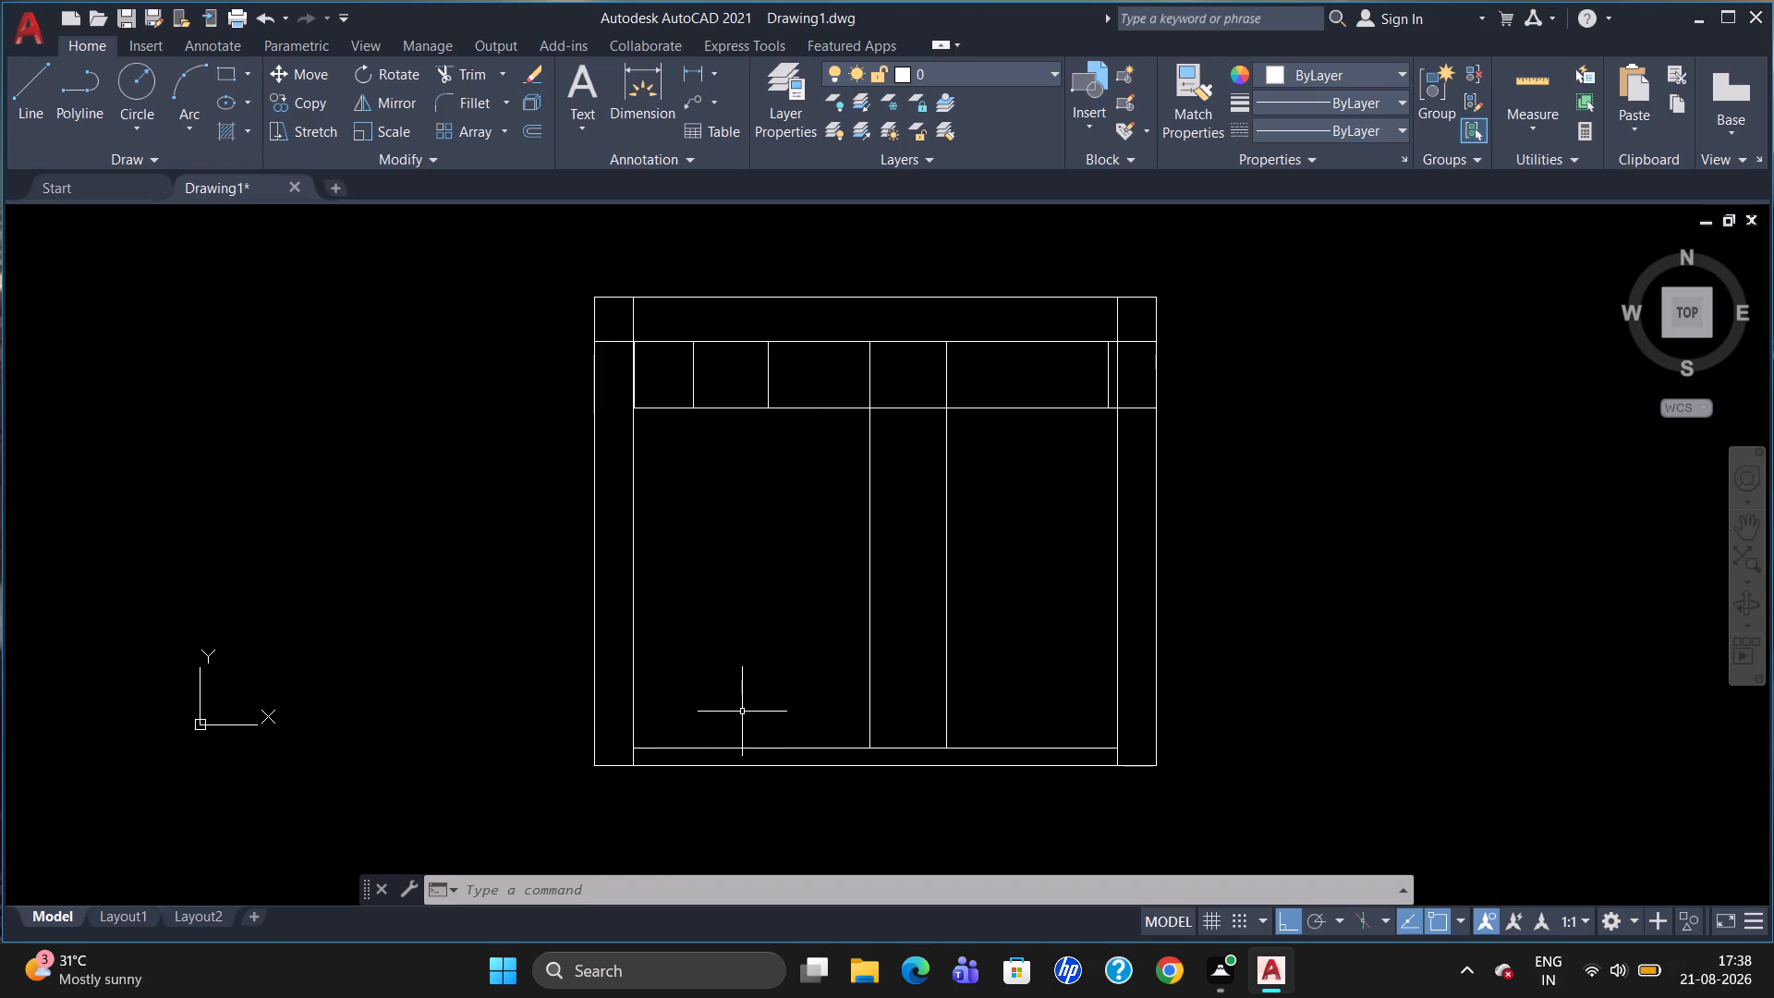
Draw a horizontal line from the left inner vertical, 720 above the lower inner line, to the nearest long vertical on its right.
key(l)
key(Return)
text(TK)
key(Return)
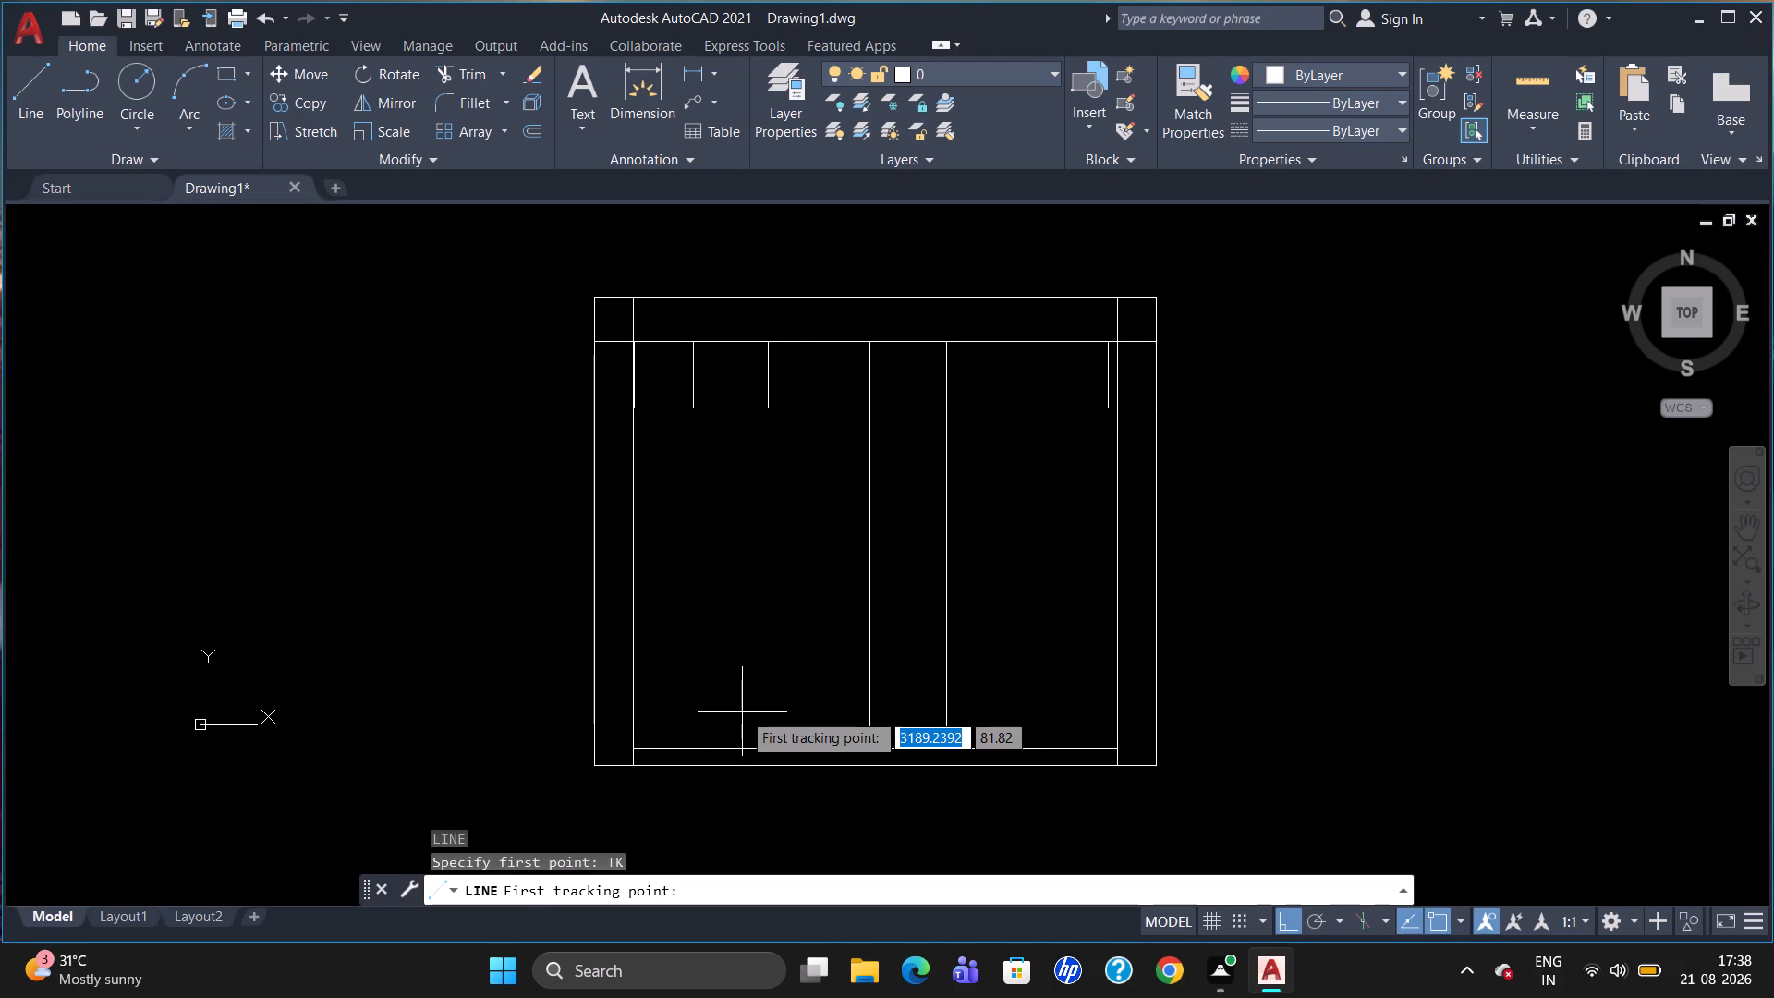
click(630, 745)
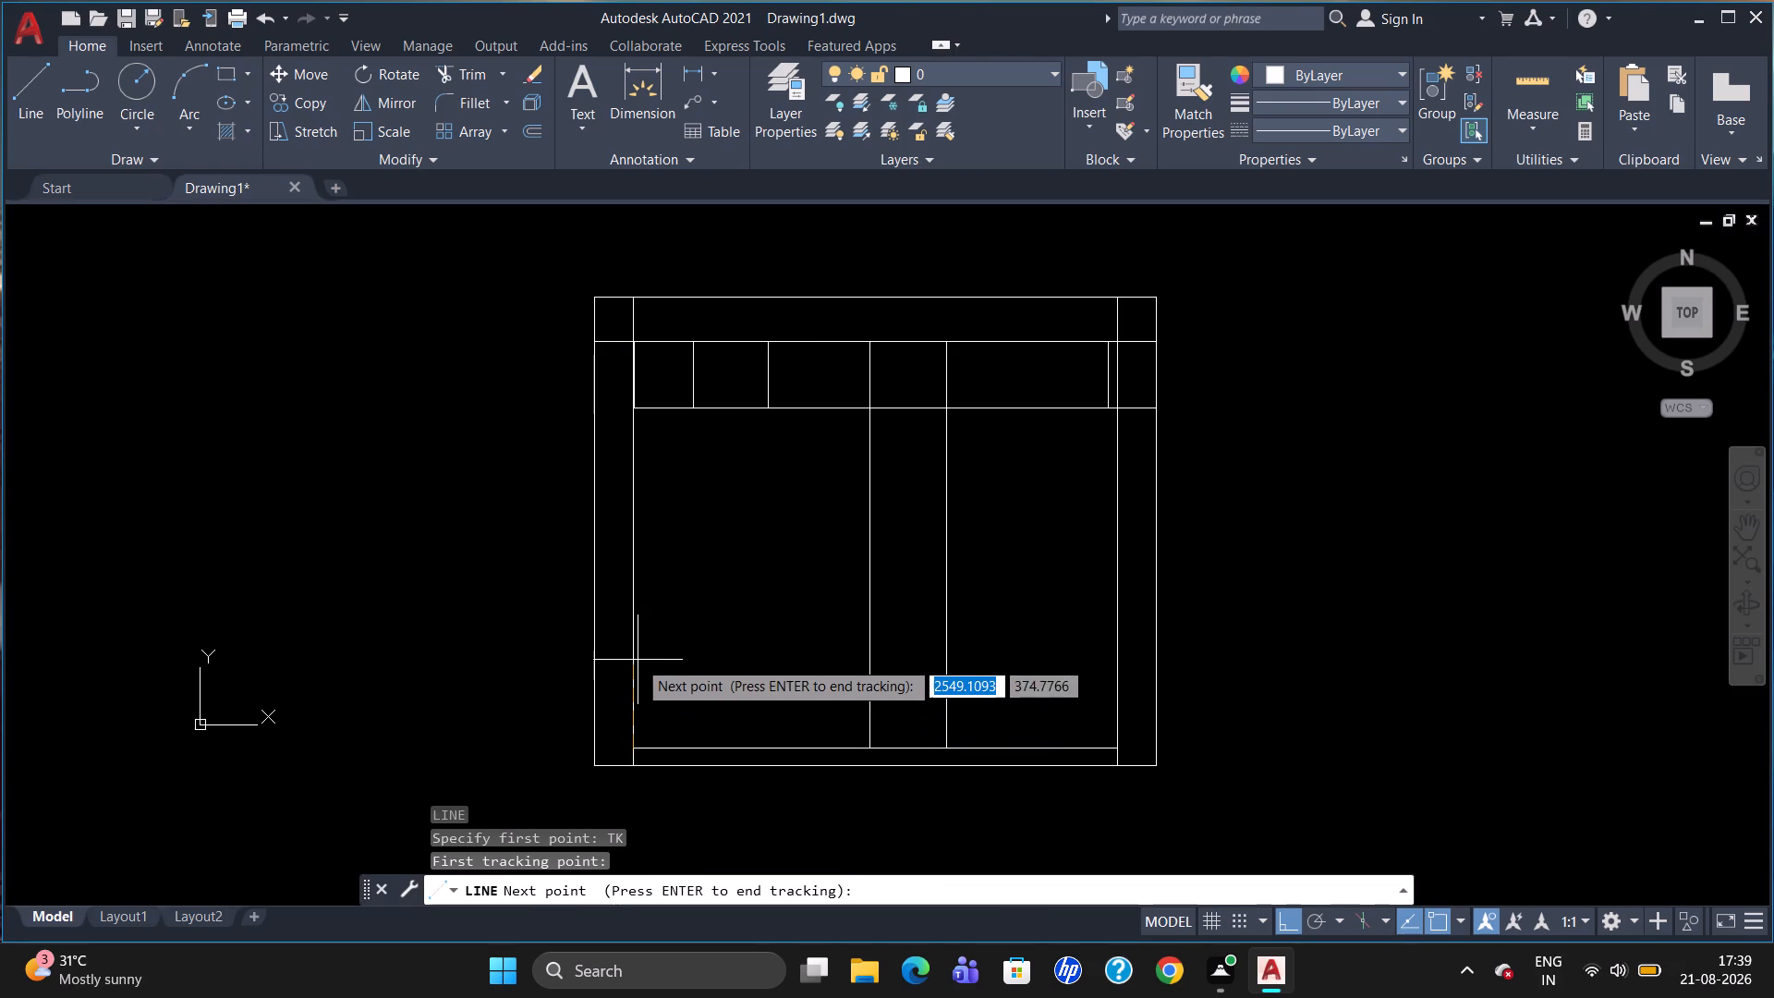
text(720)
key(Return)
key(Return)
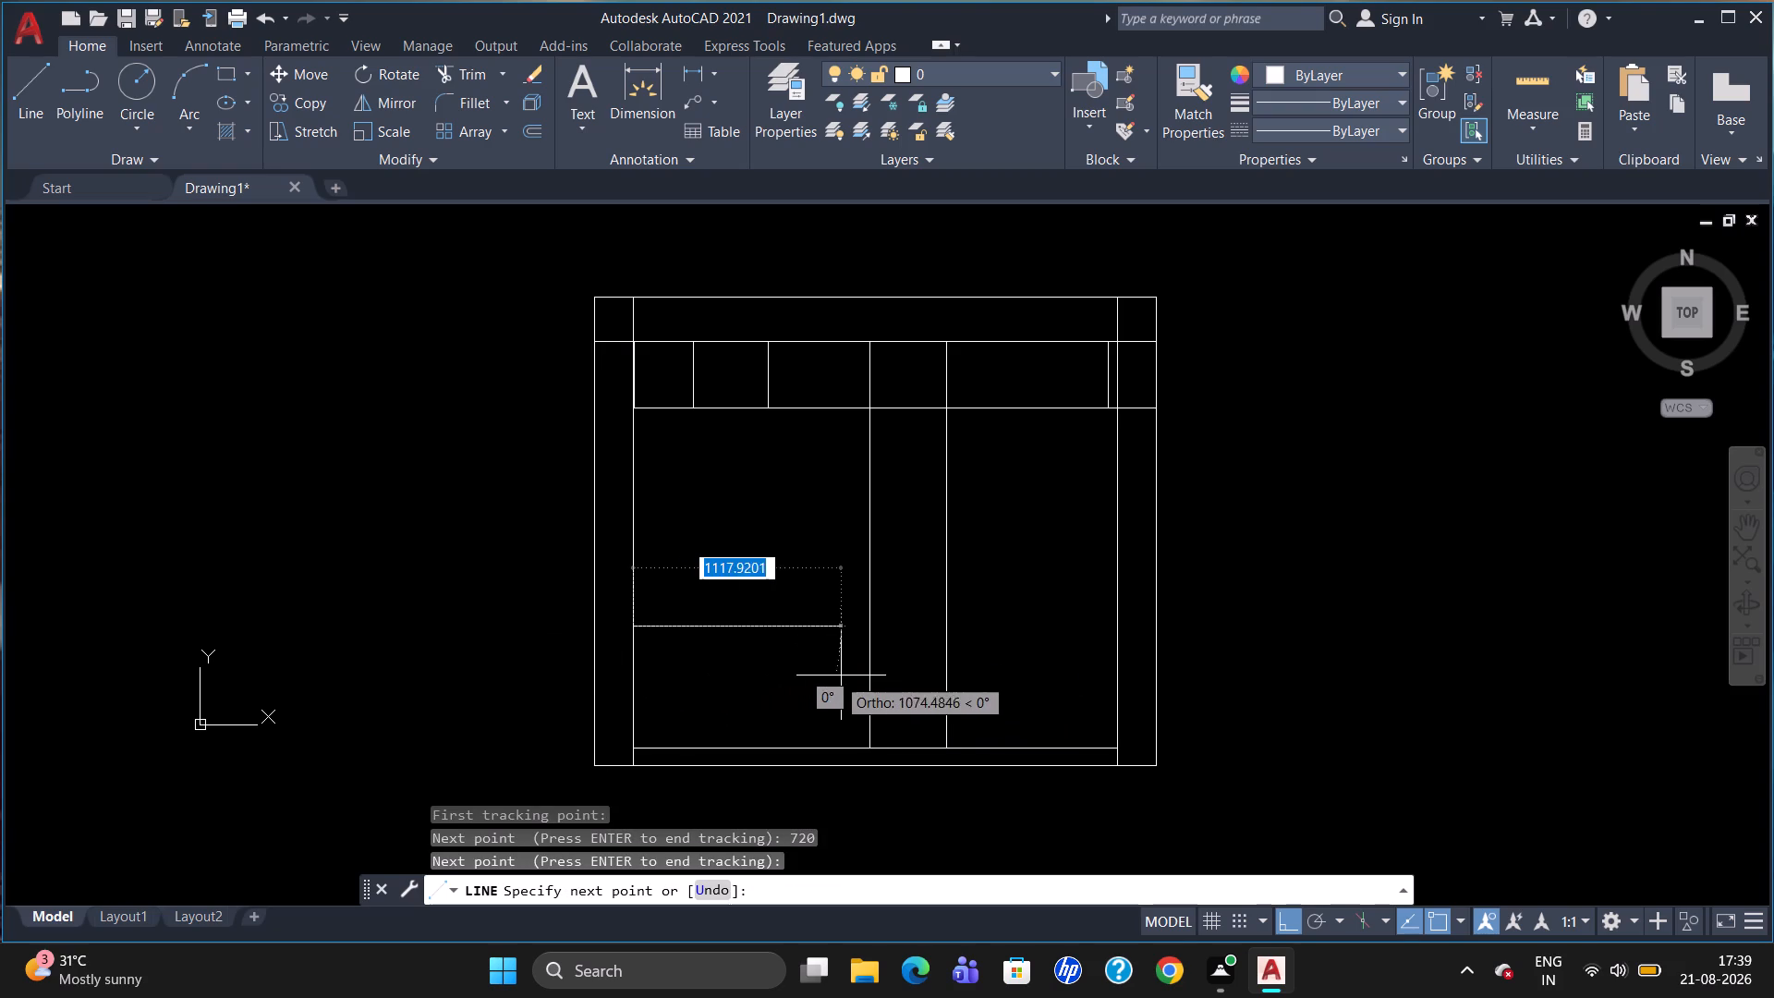
click(870, 625)
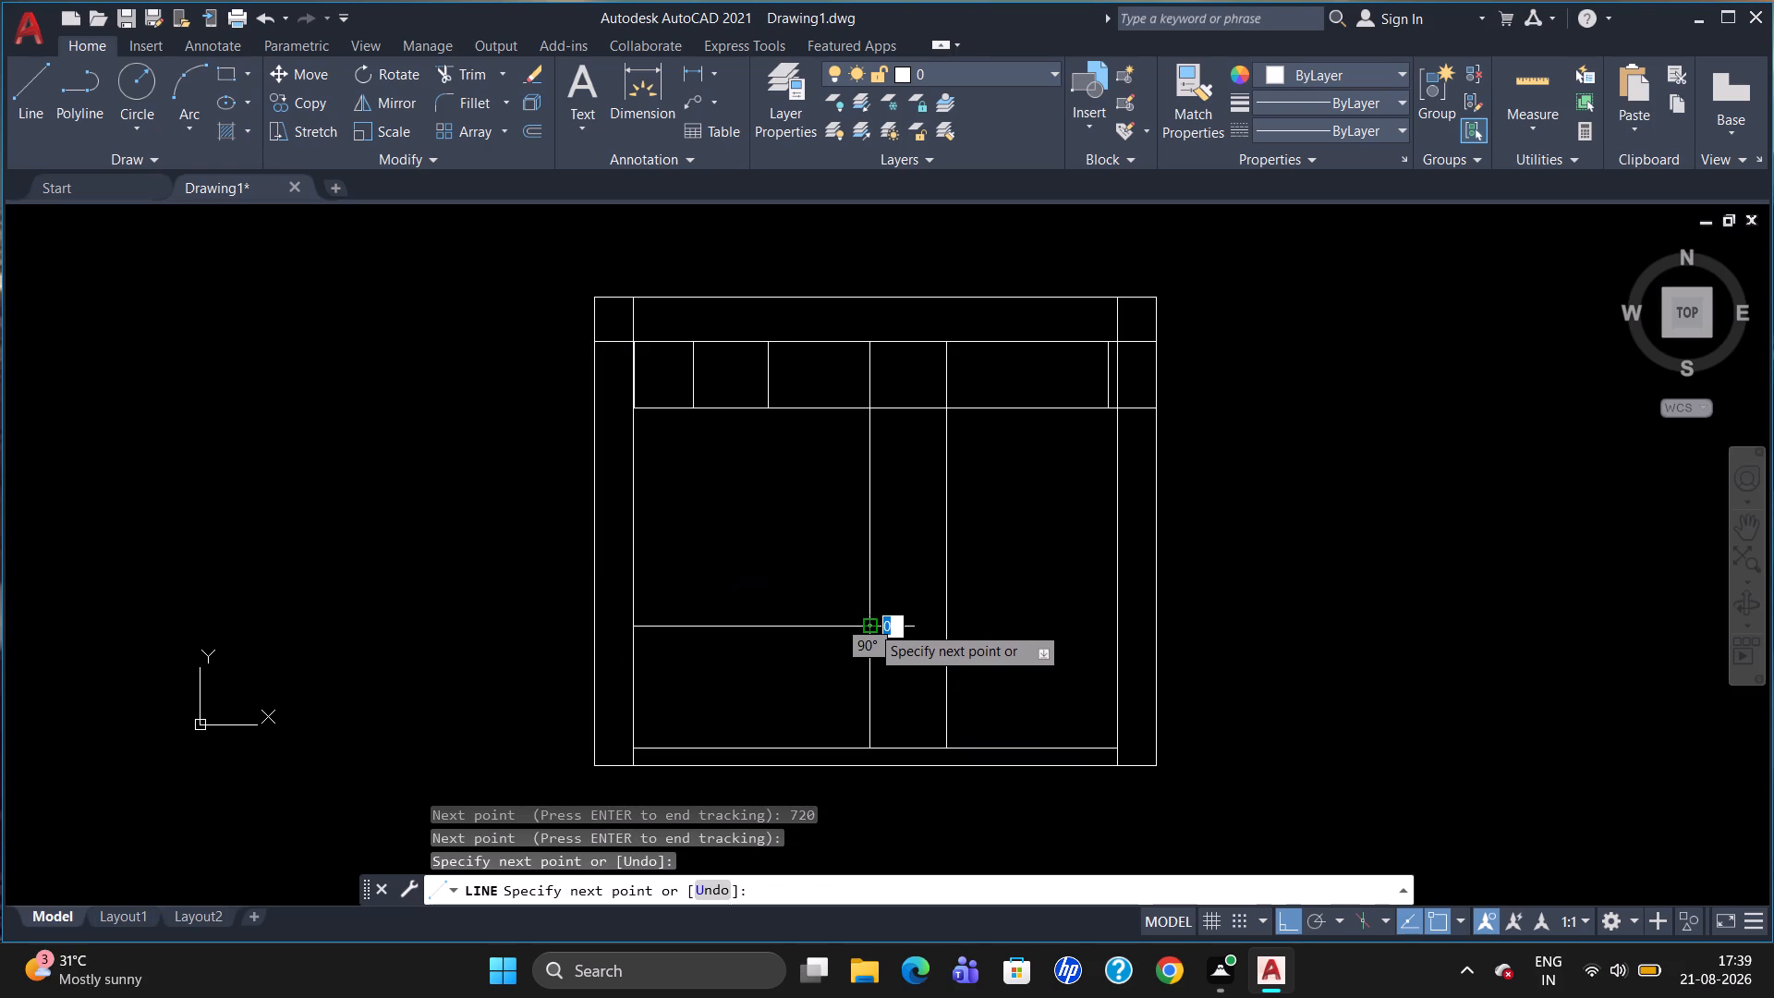
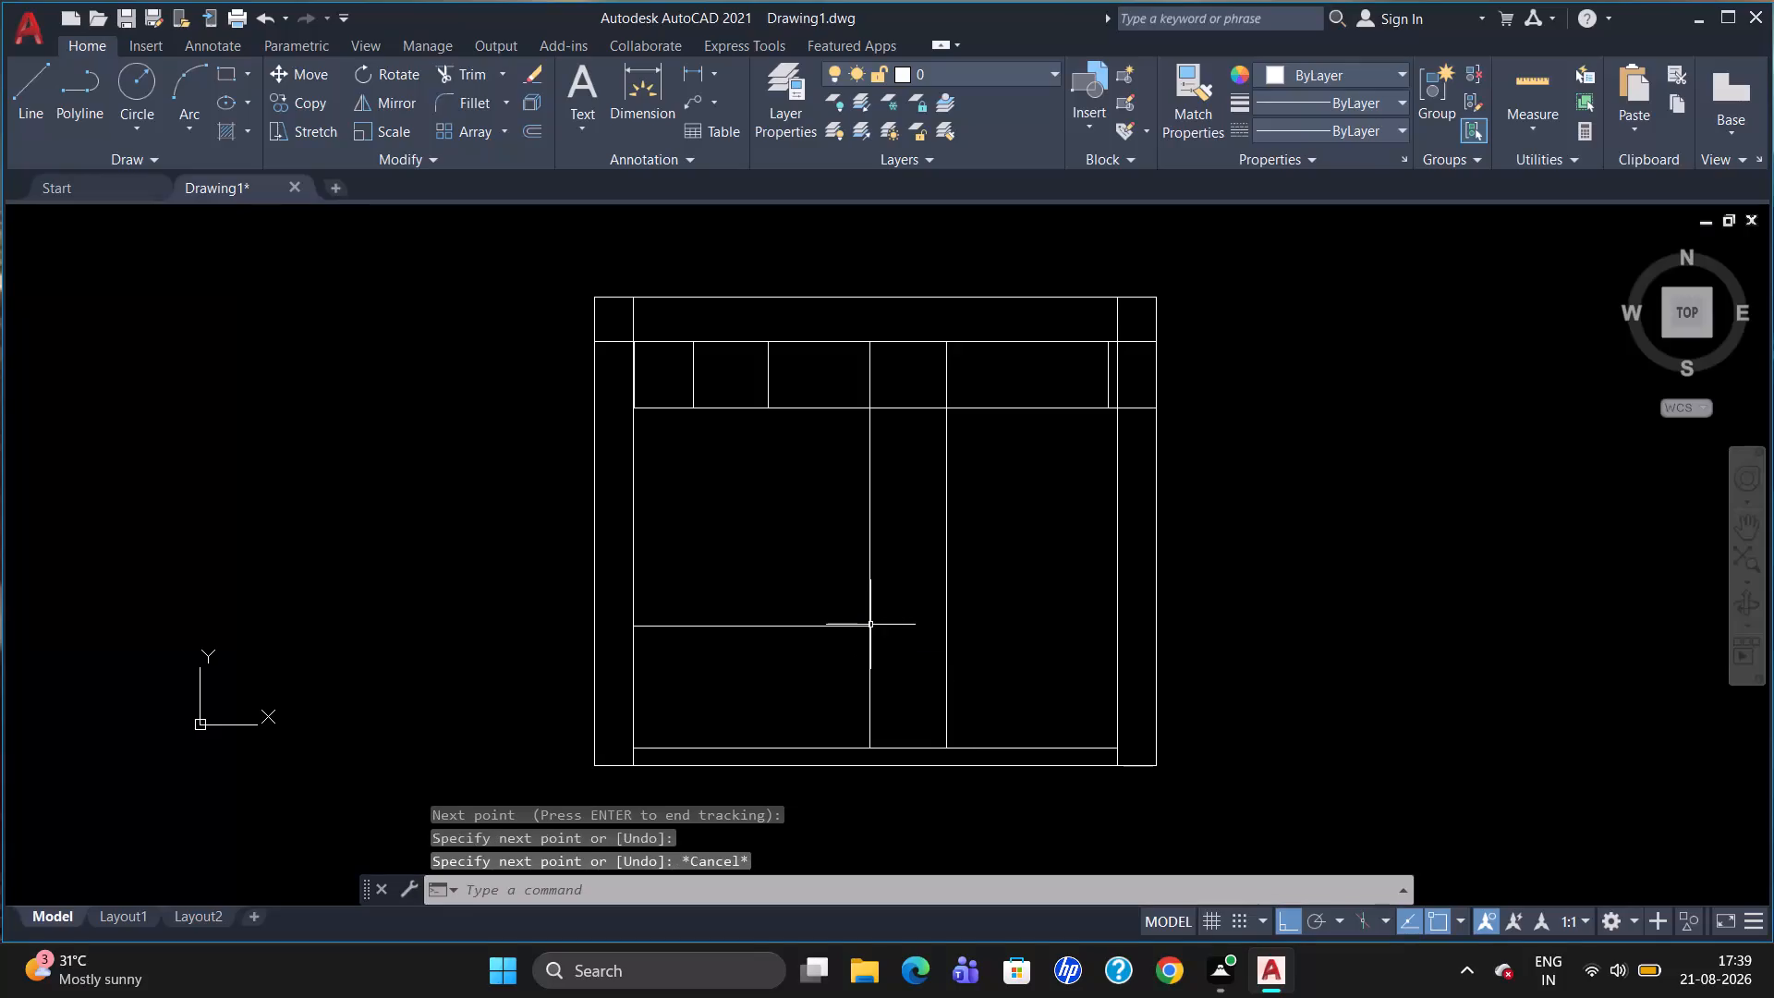
Offset the horizontal line in the lower-left bay 40 upward.
key(o)
key(Return)
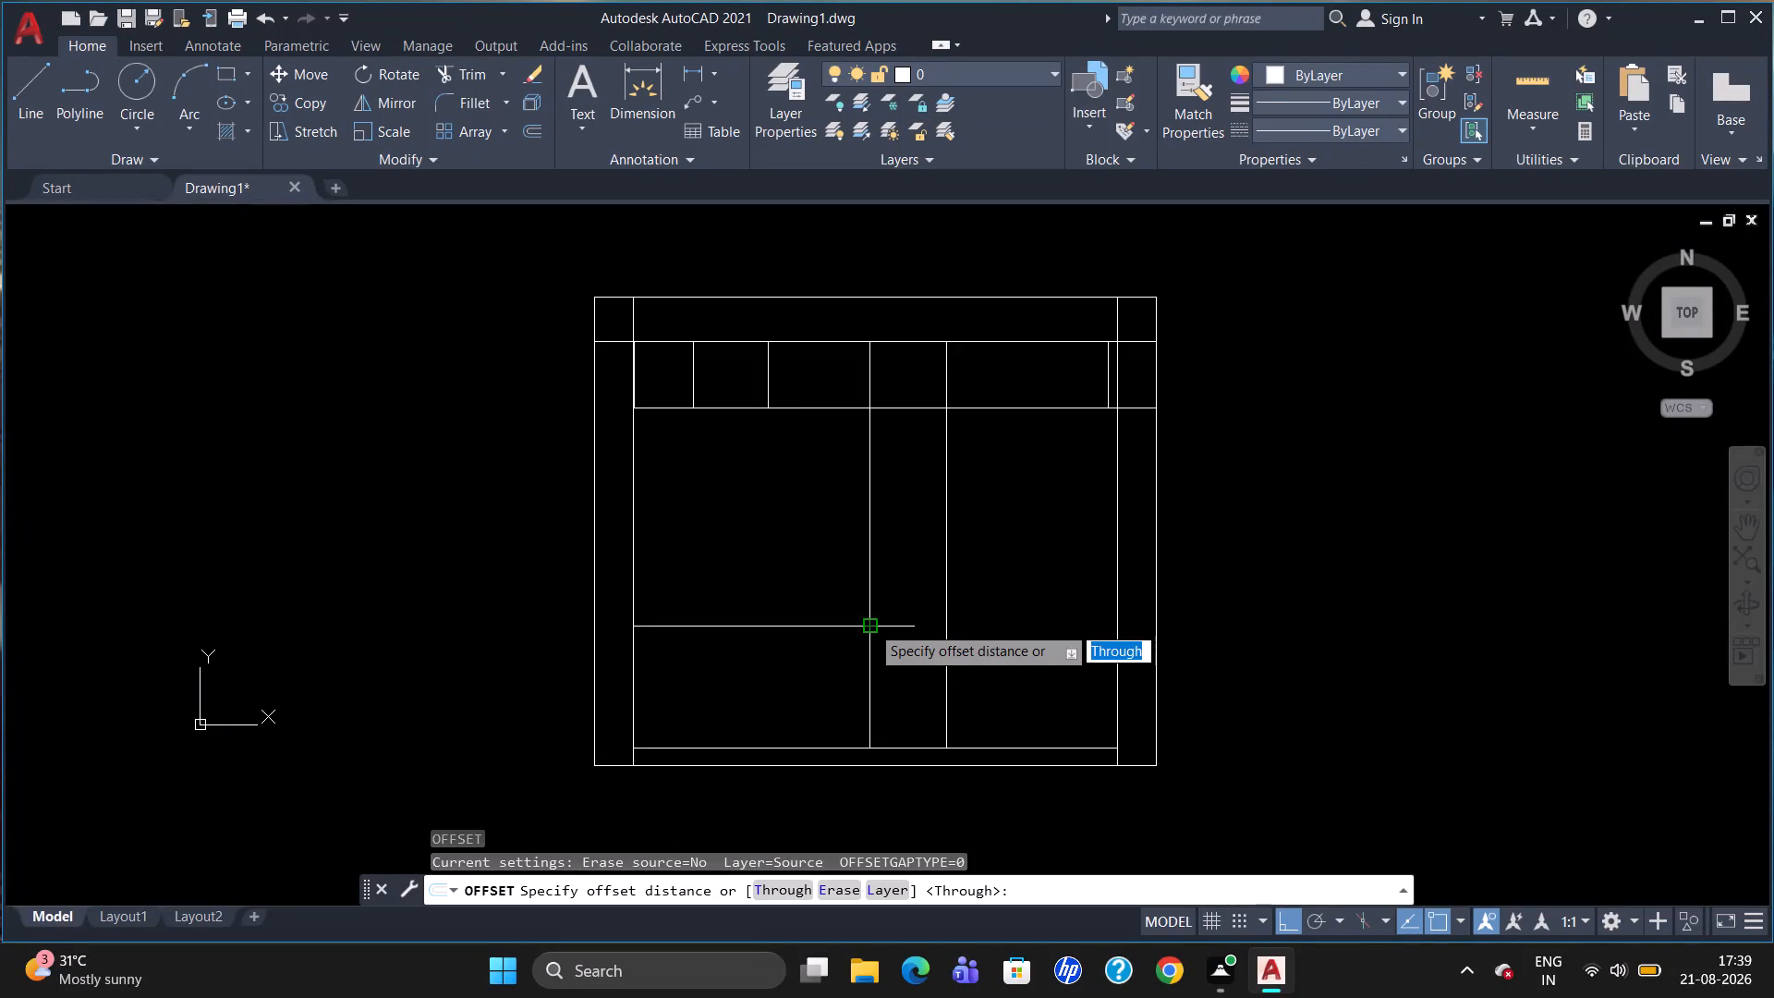
text(40)
key(Return)
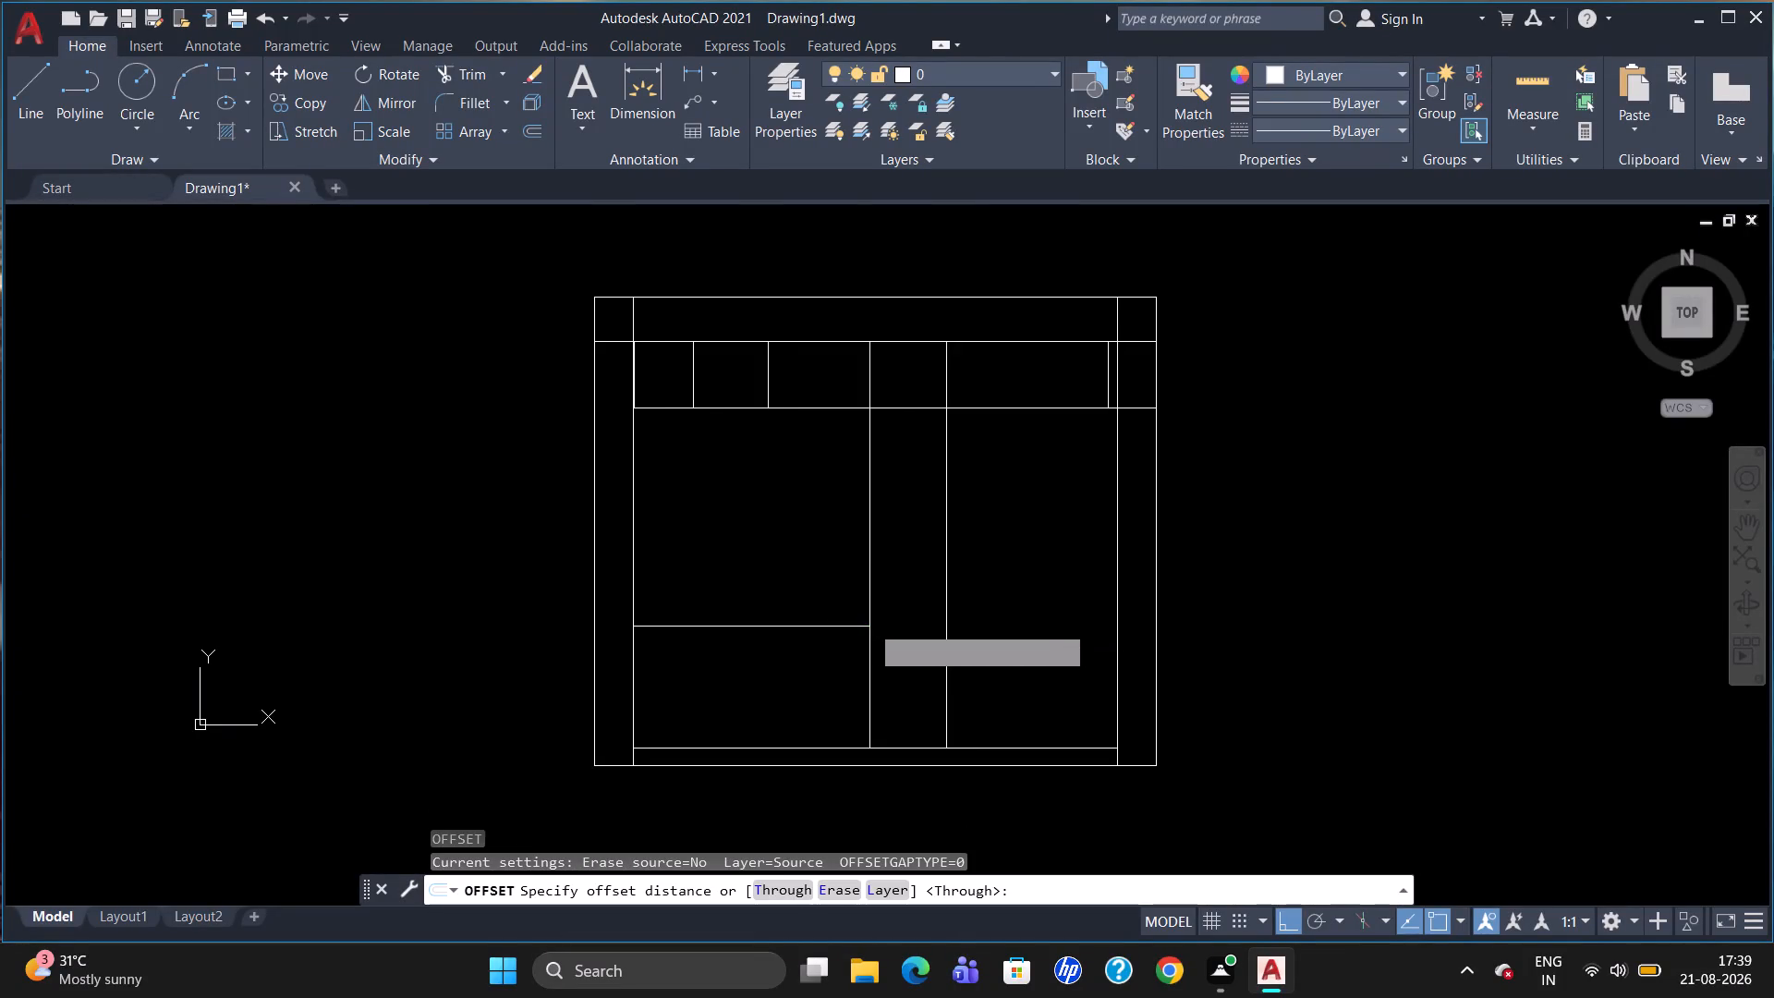
click(735, 627)
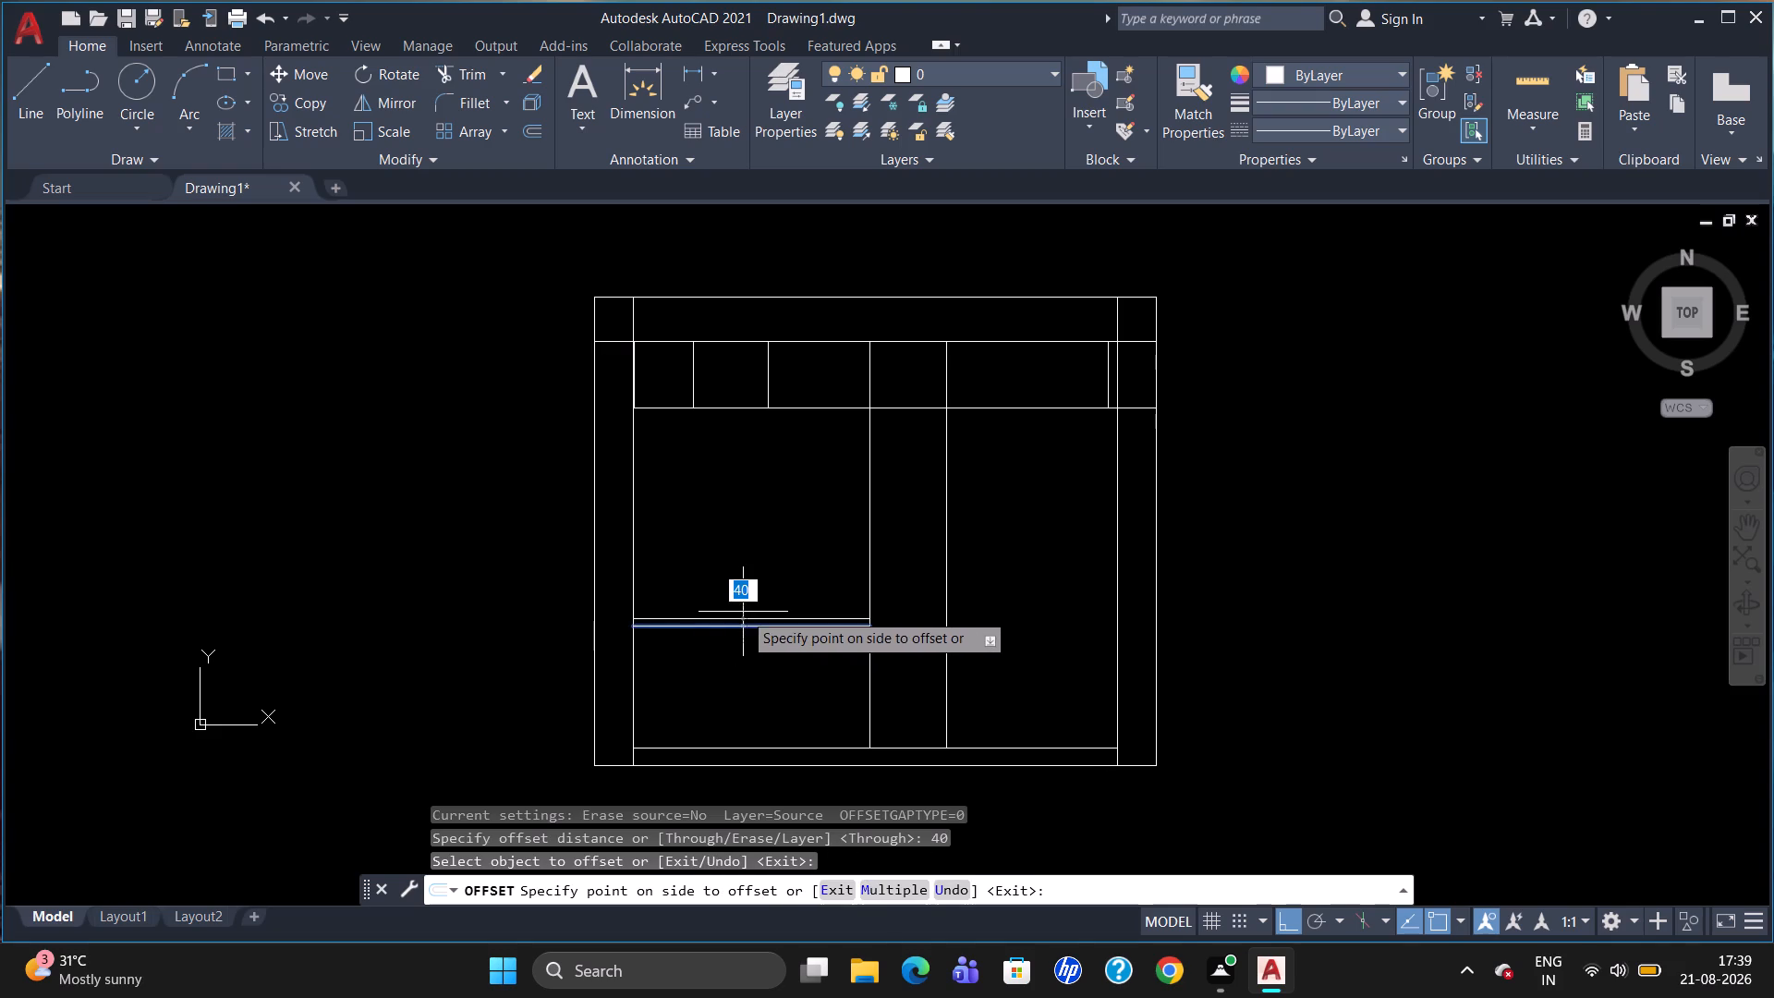
click(745, 609)
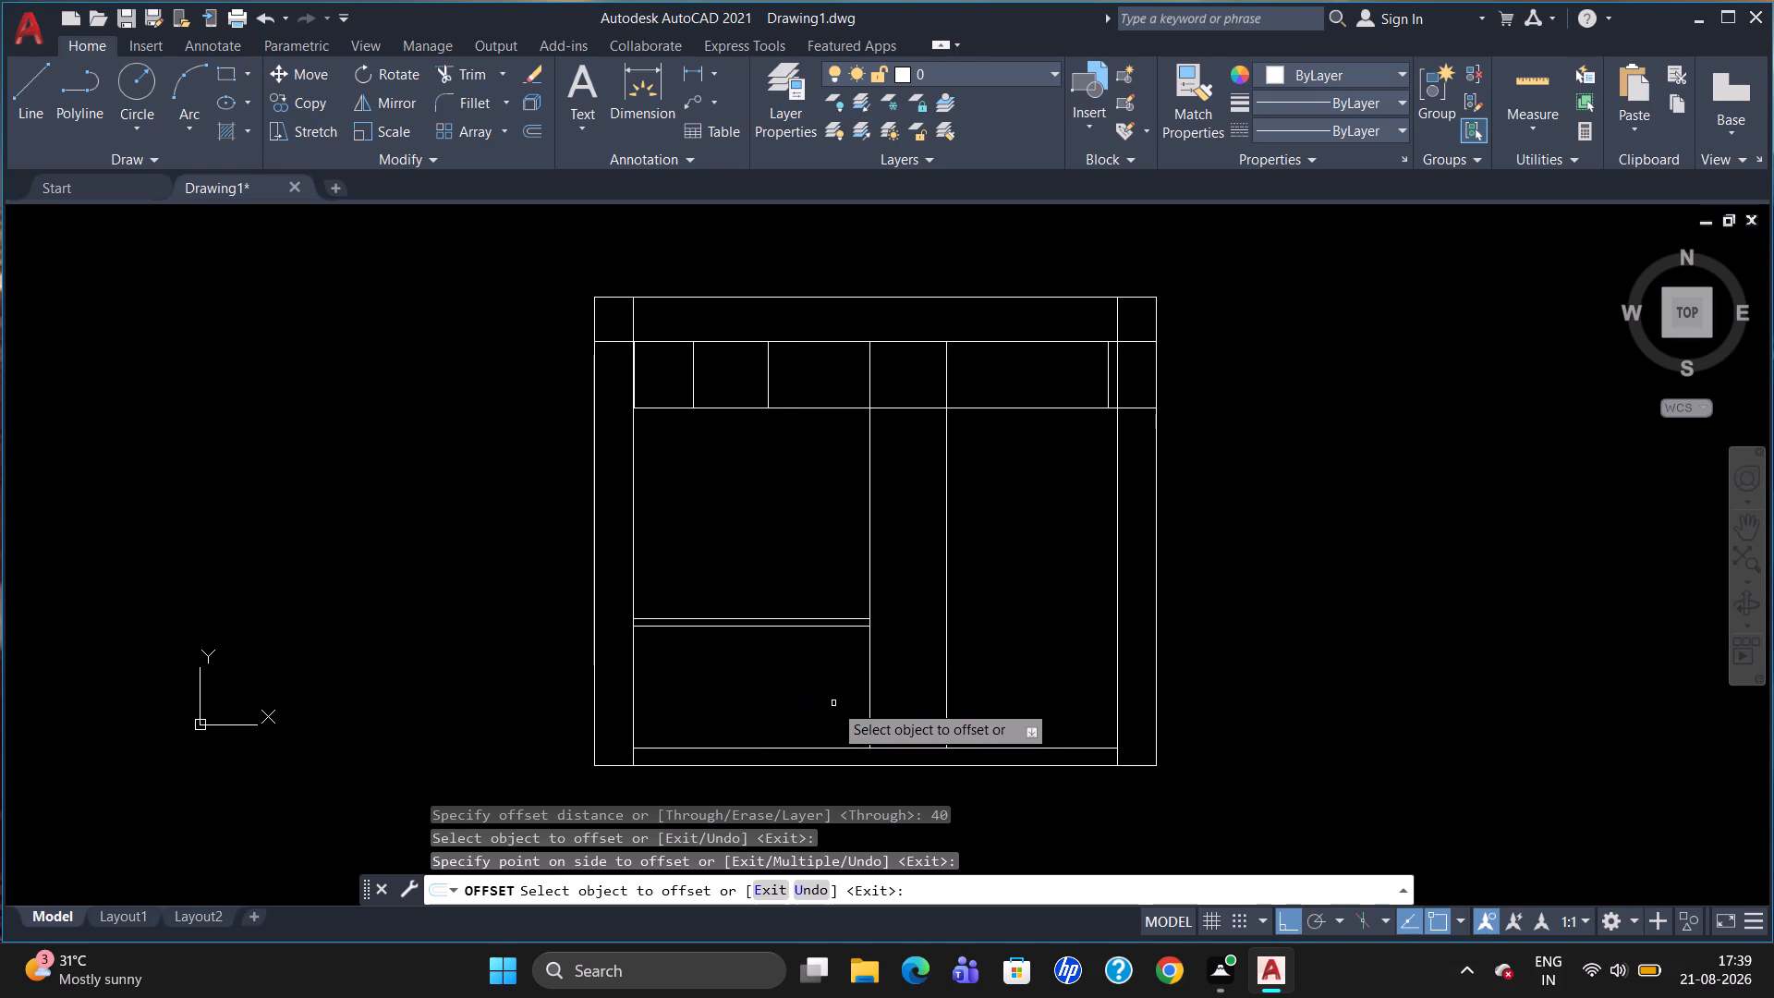
key(Escape)
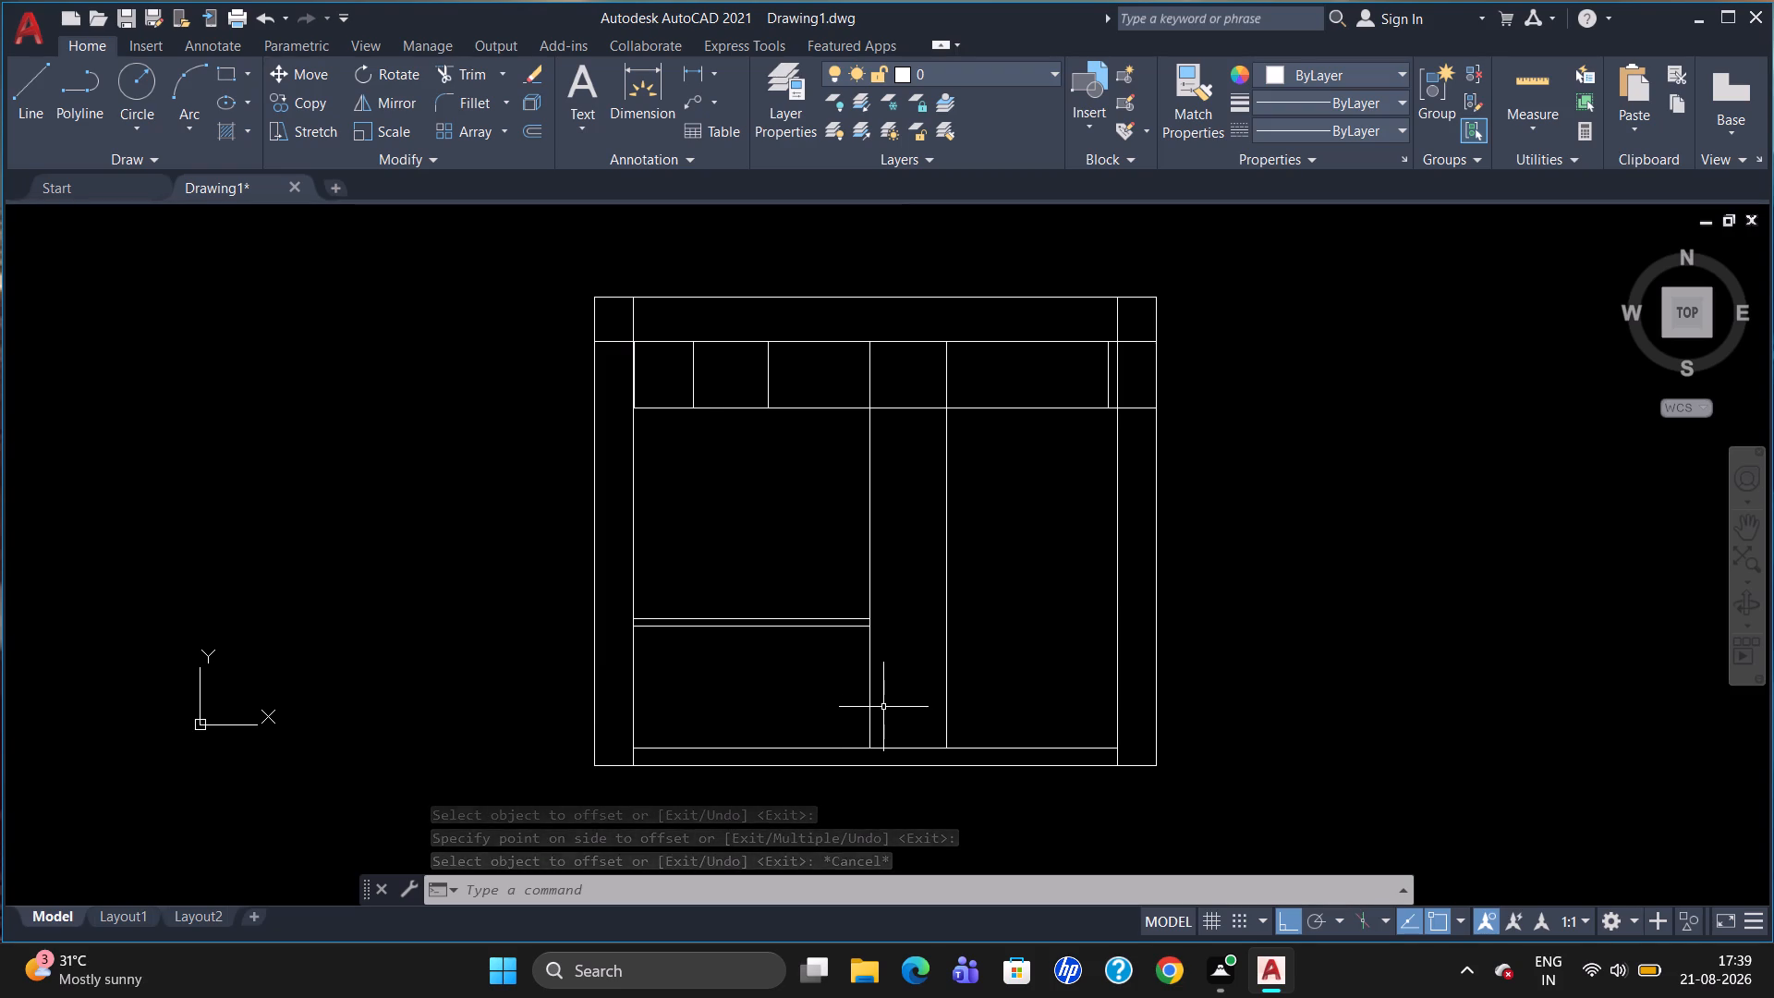
Break the long vertical bounding the lower-left bay at the point where the lower of the two horizontal lines meets it.
text(BR)
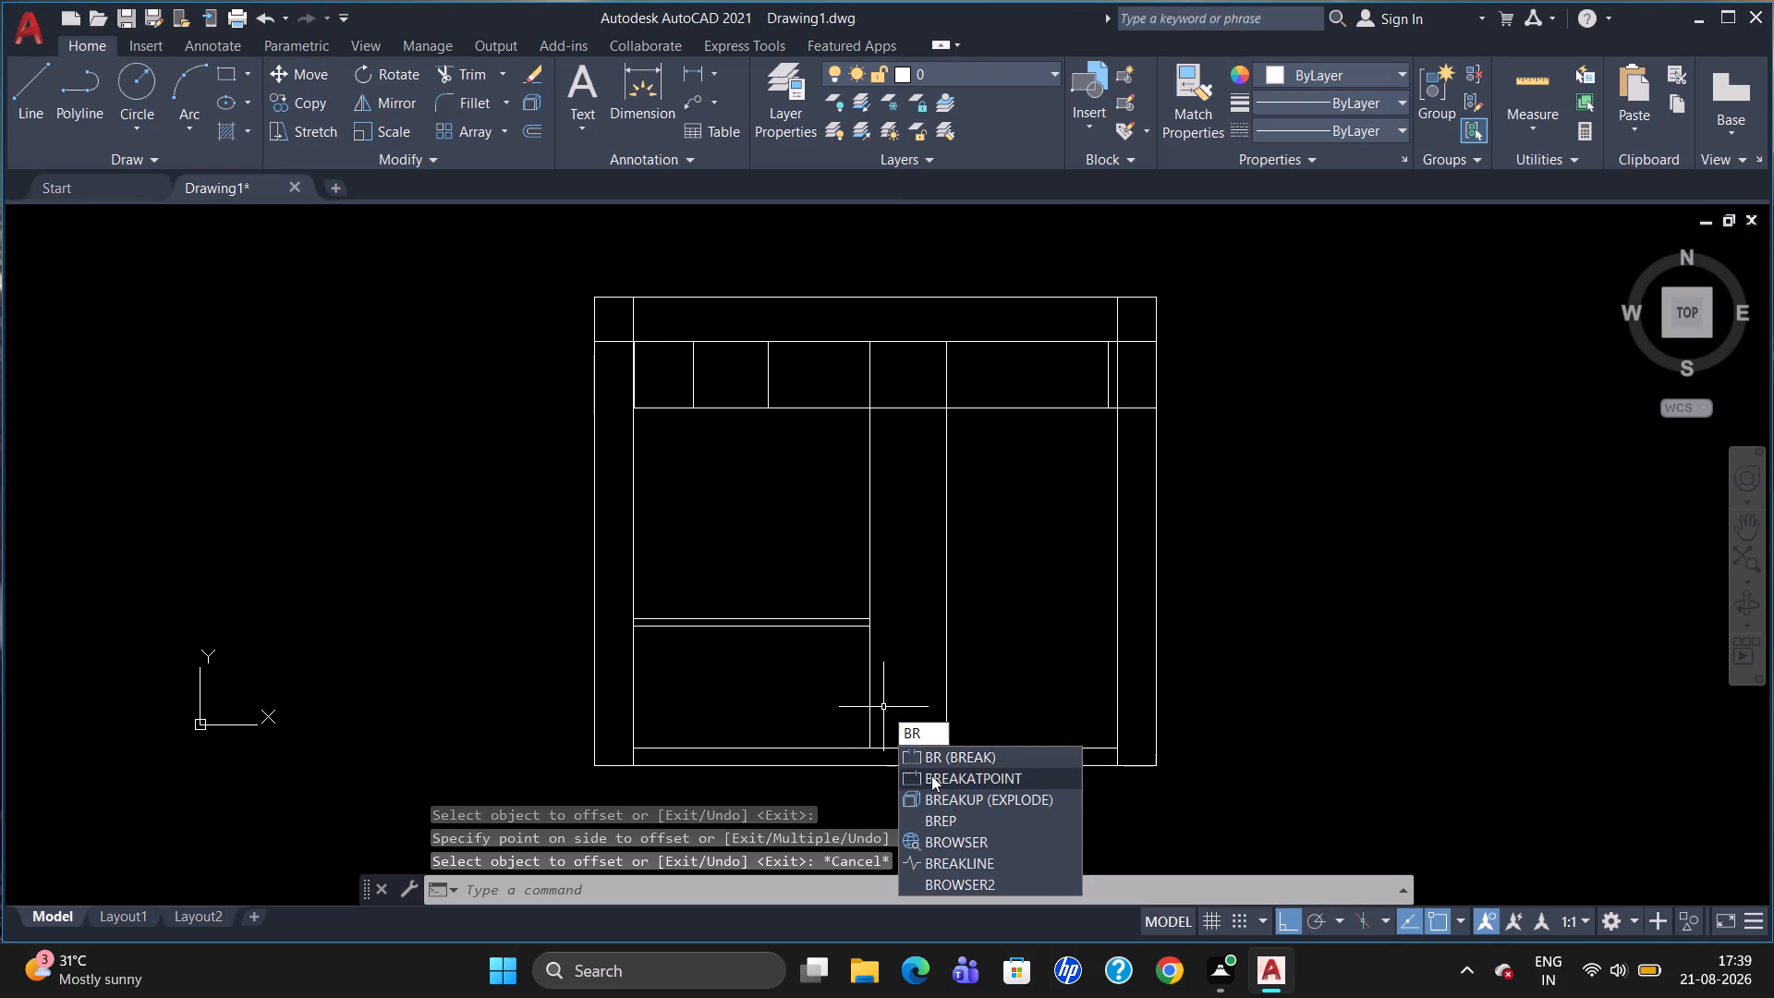
click(932, 775)
click(868, 689)
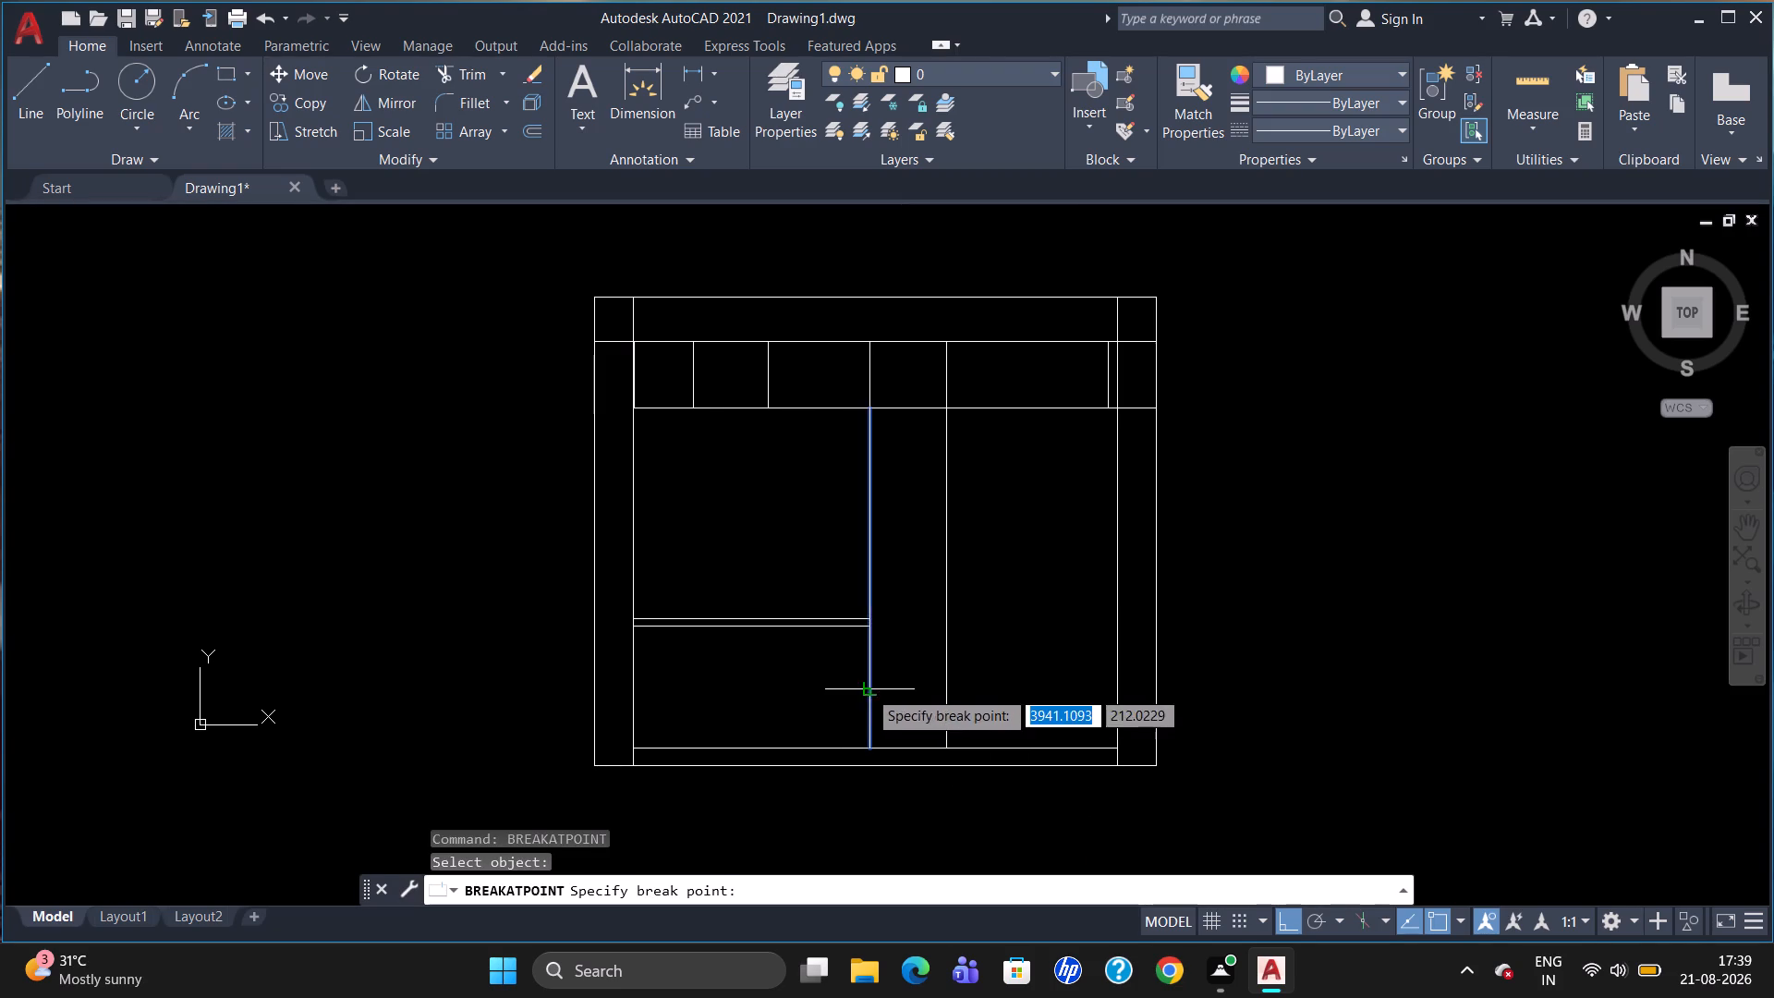
click(873, 629)
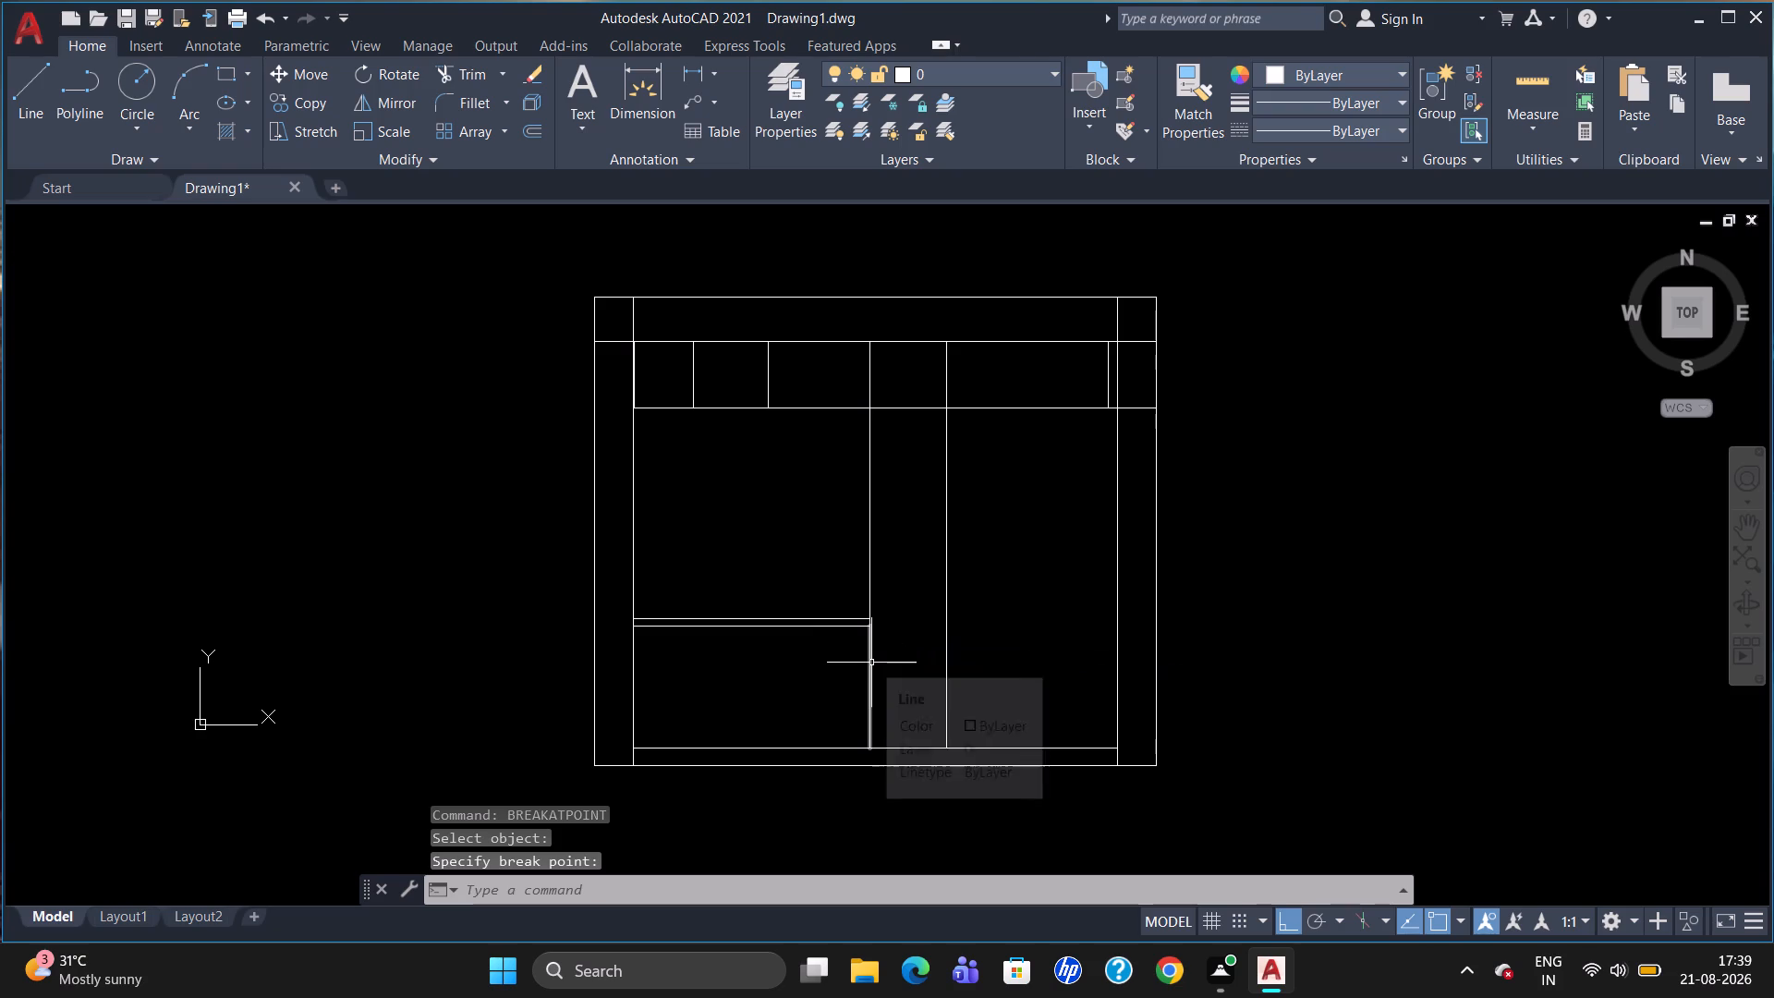
Offset the lower segment of the broken vertical 750 to the left, and offset the resulting line another 40 left.
key(o)
key(Return)
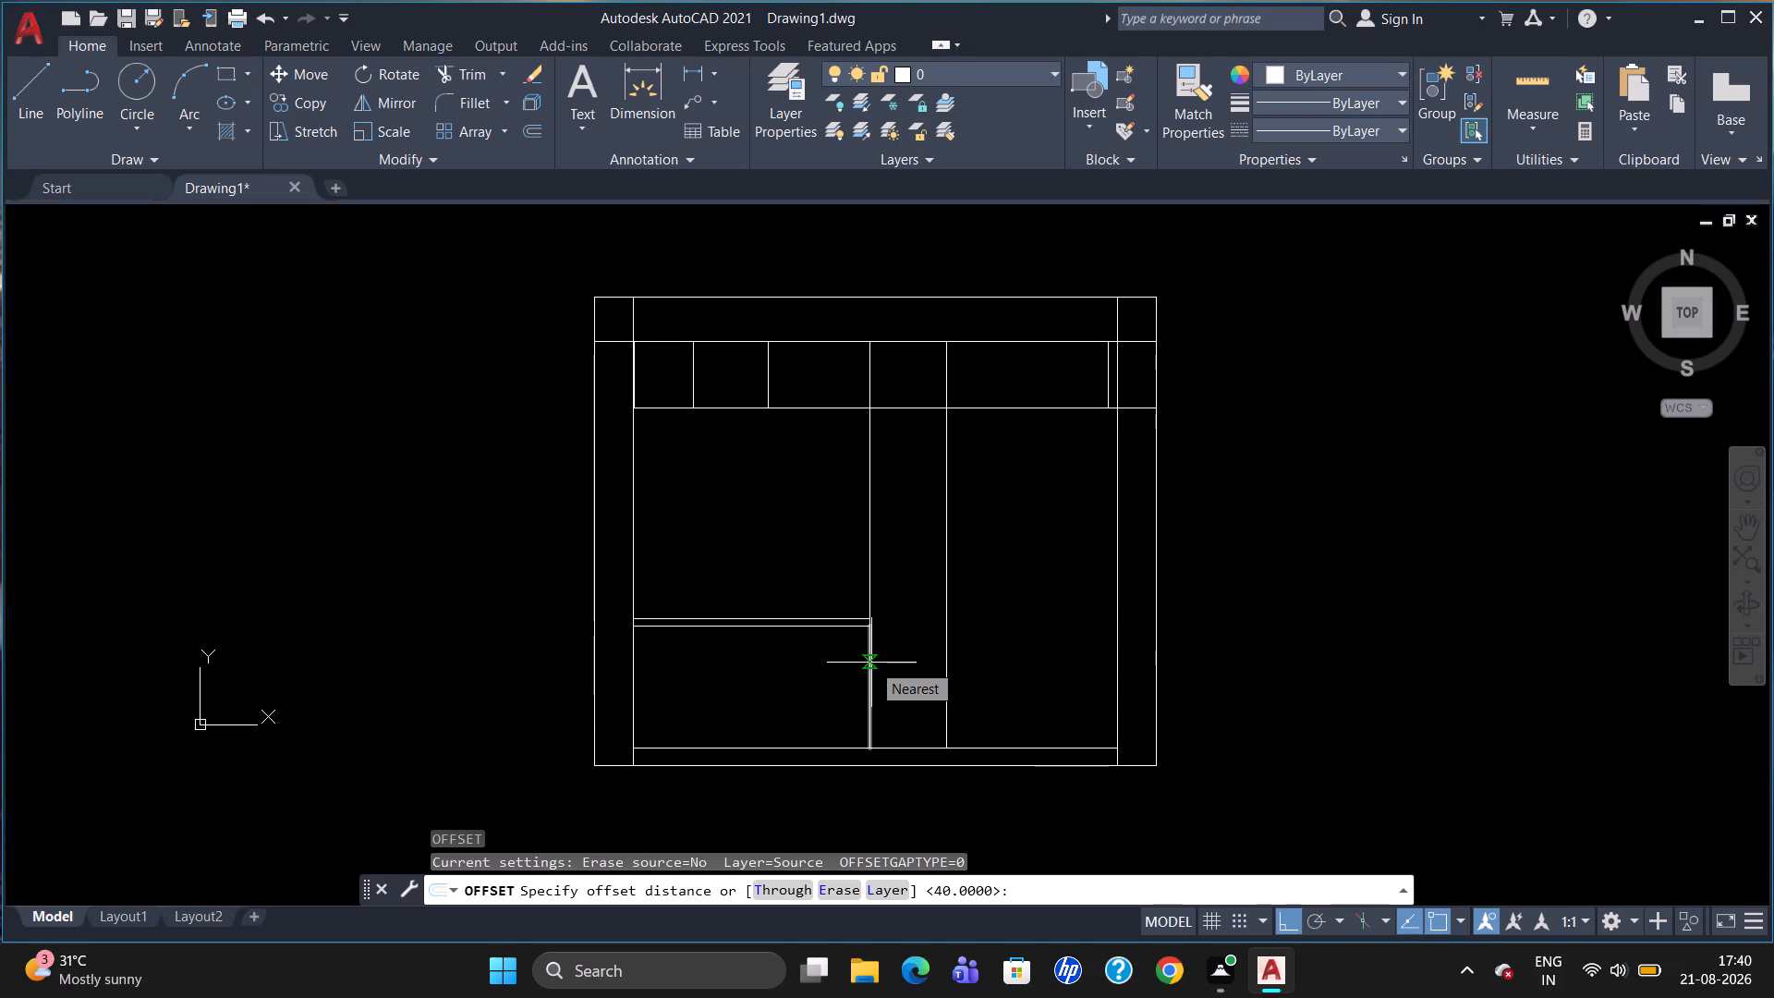
text(750)
key(Return)
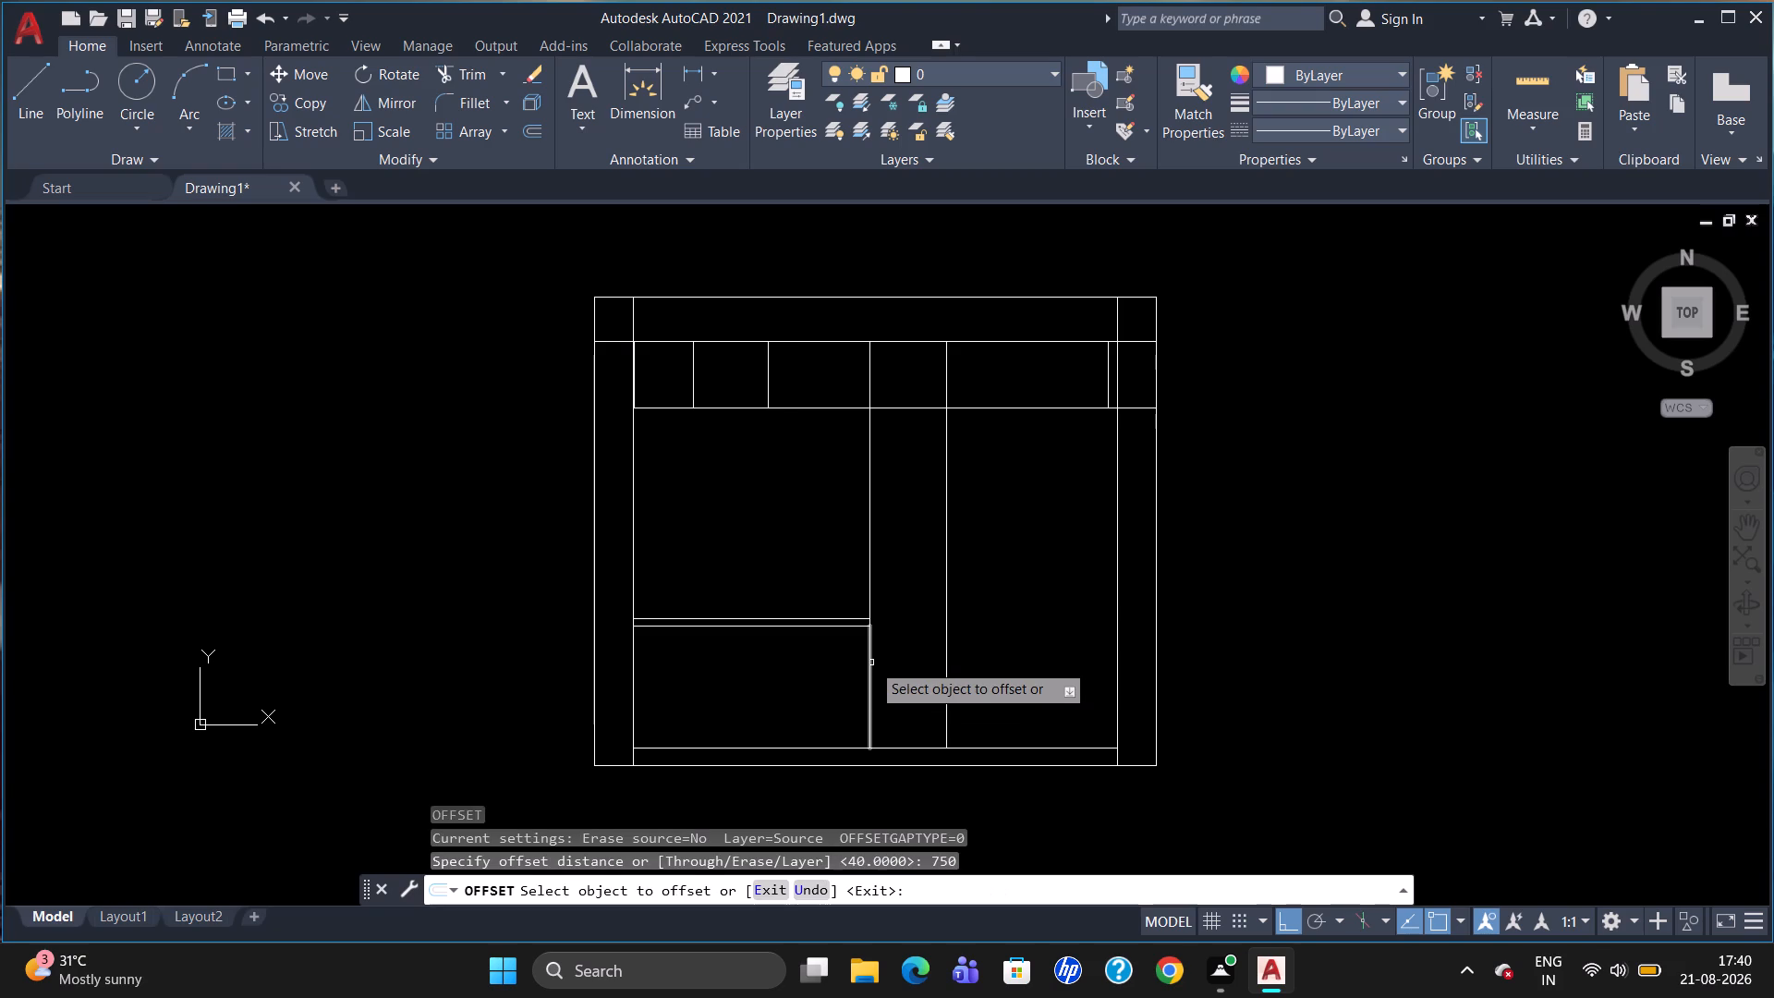
click(870, 663)
click(788, 674)
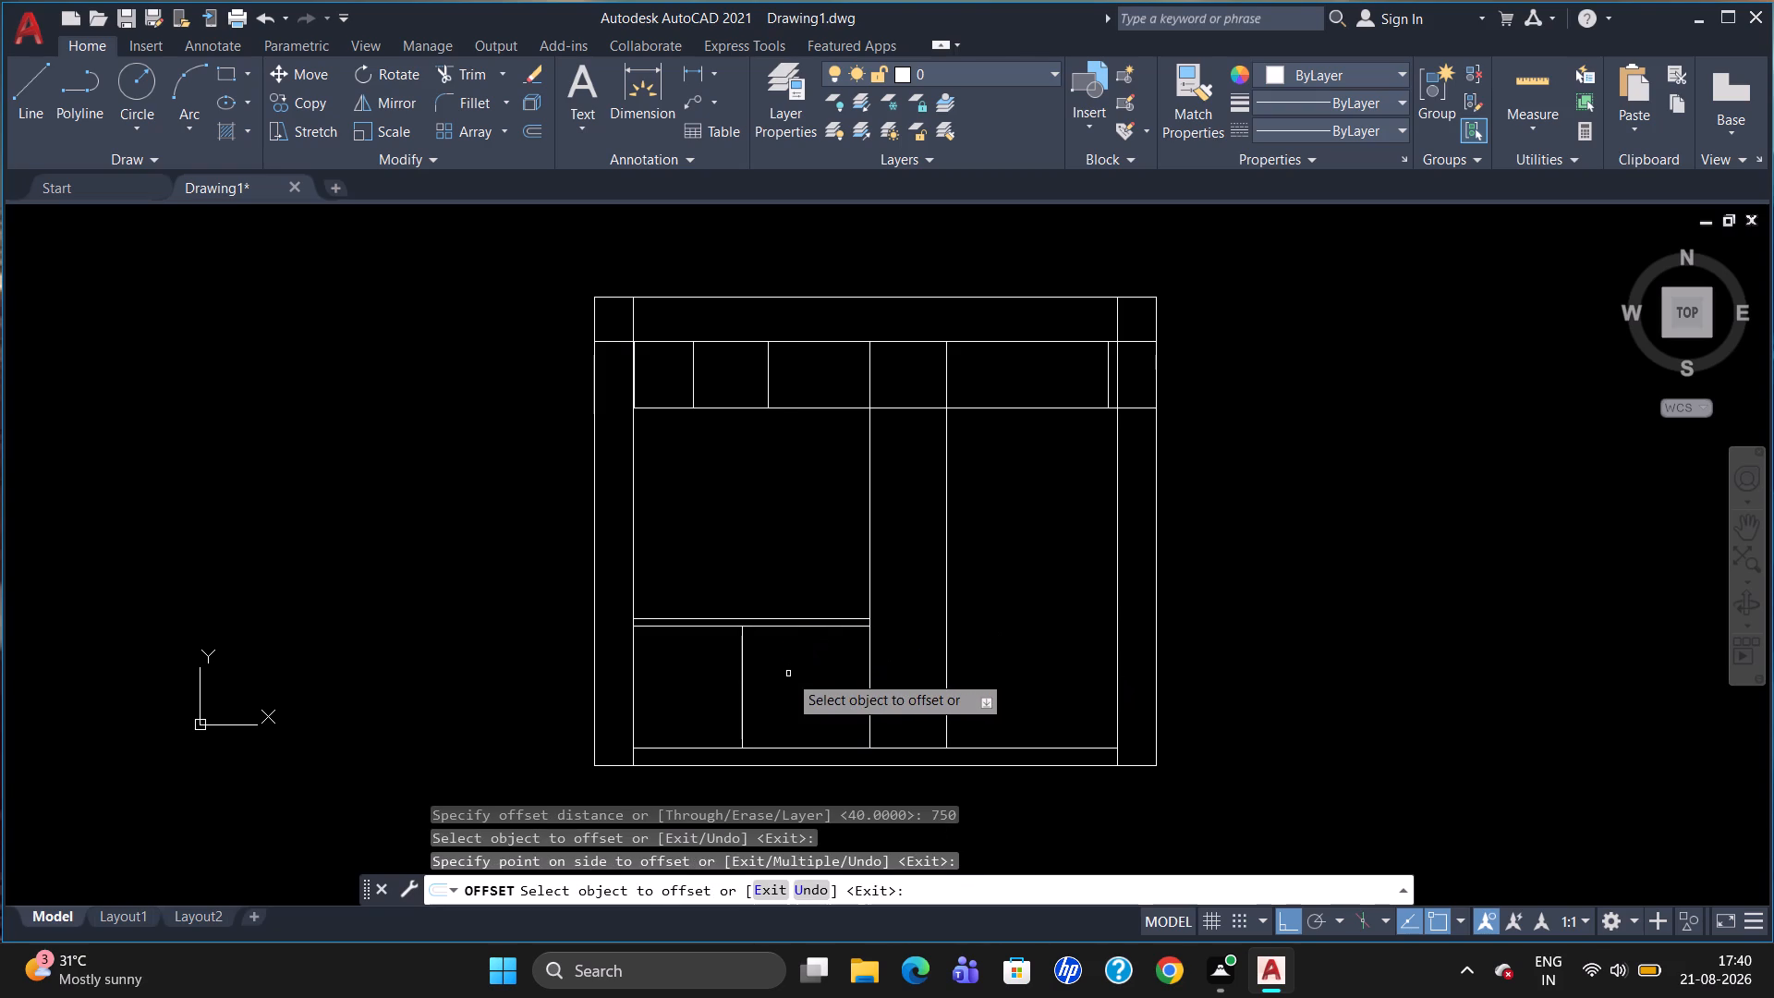
click(742, 700)
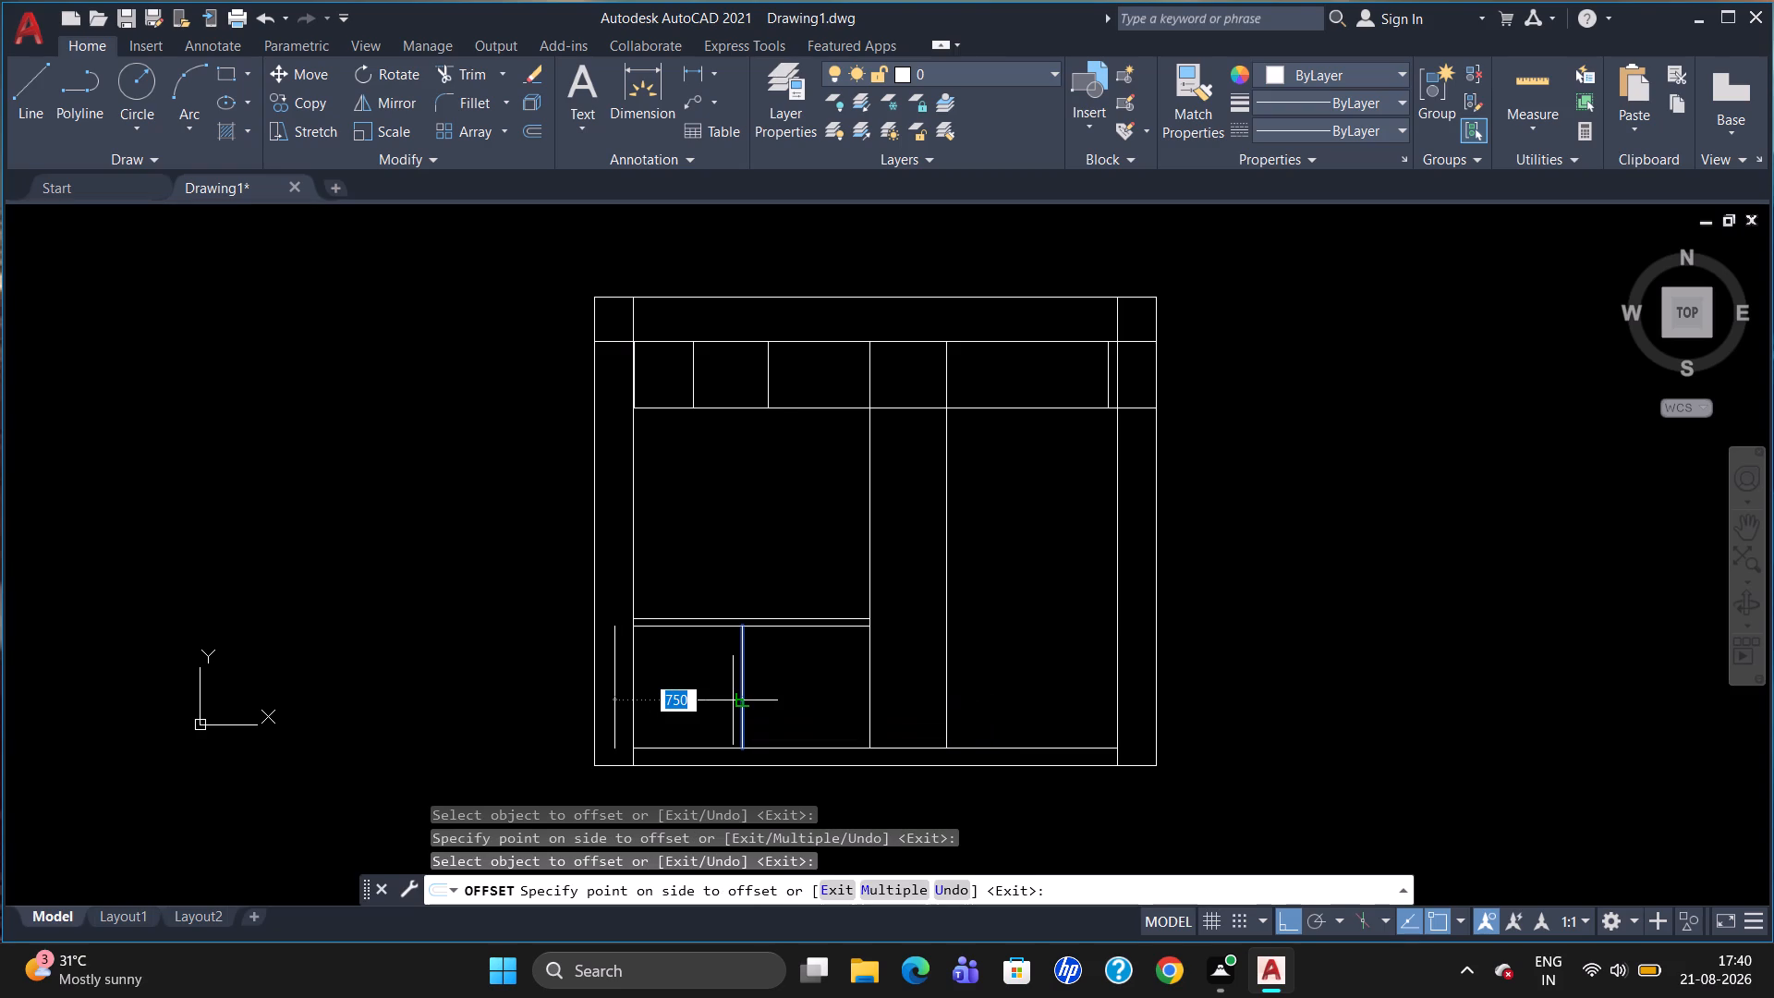
text(40)
key(Return)
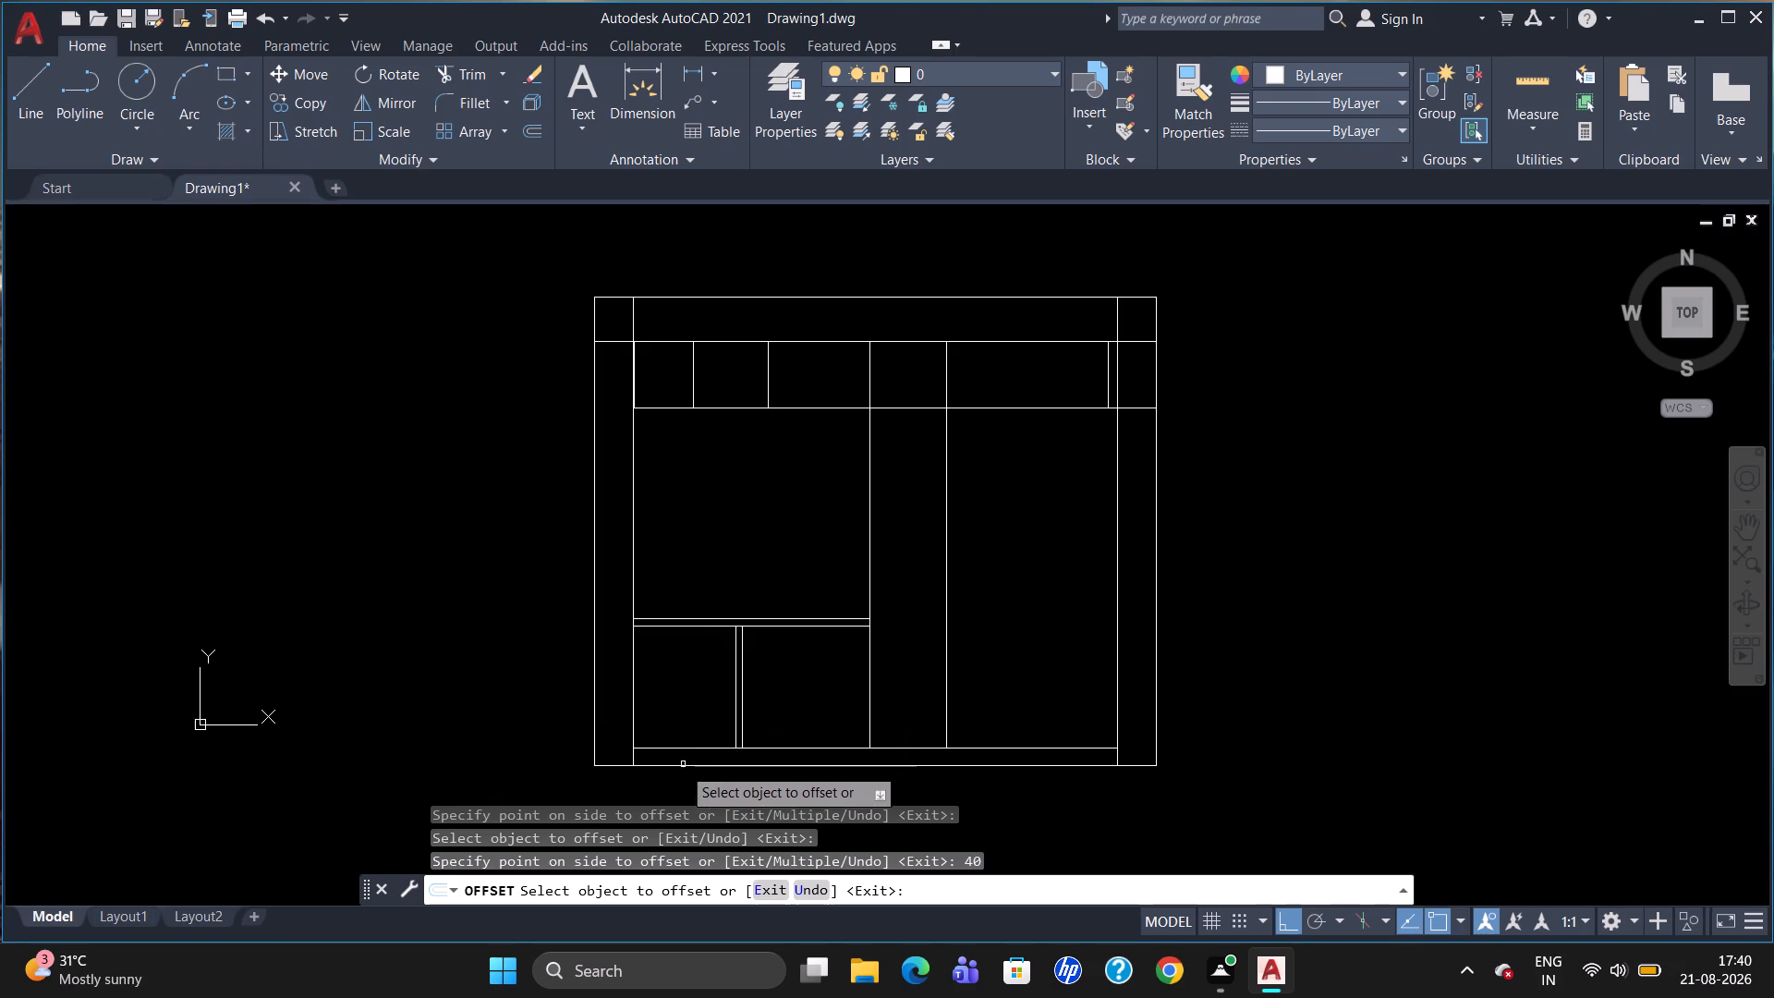
key(Escape)
Measure the lower-left compartment's width with a temporary linear dimension below the layout, and delete the dimension.
text(DLI)
key(Return)
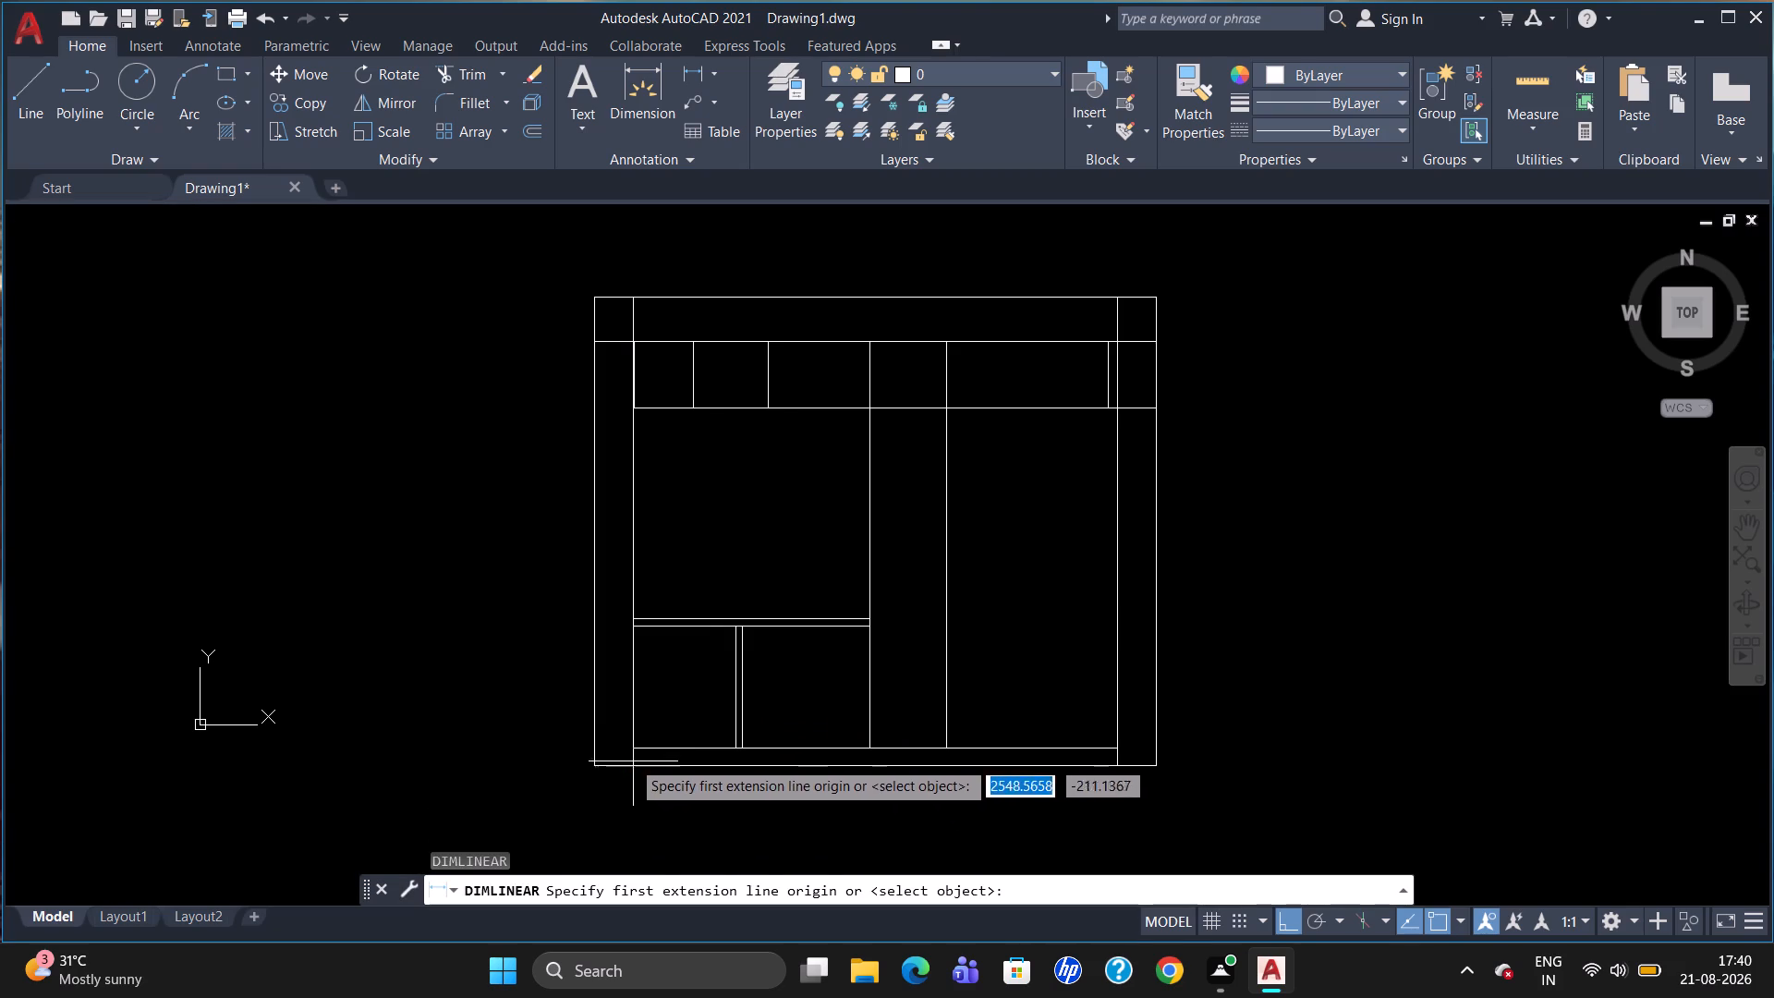
click(629, 748)
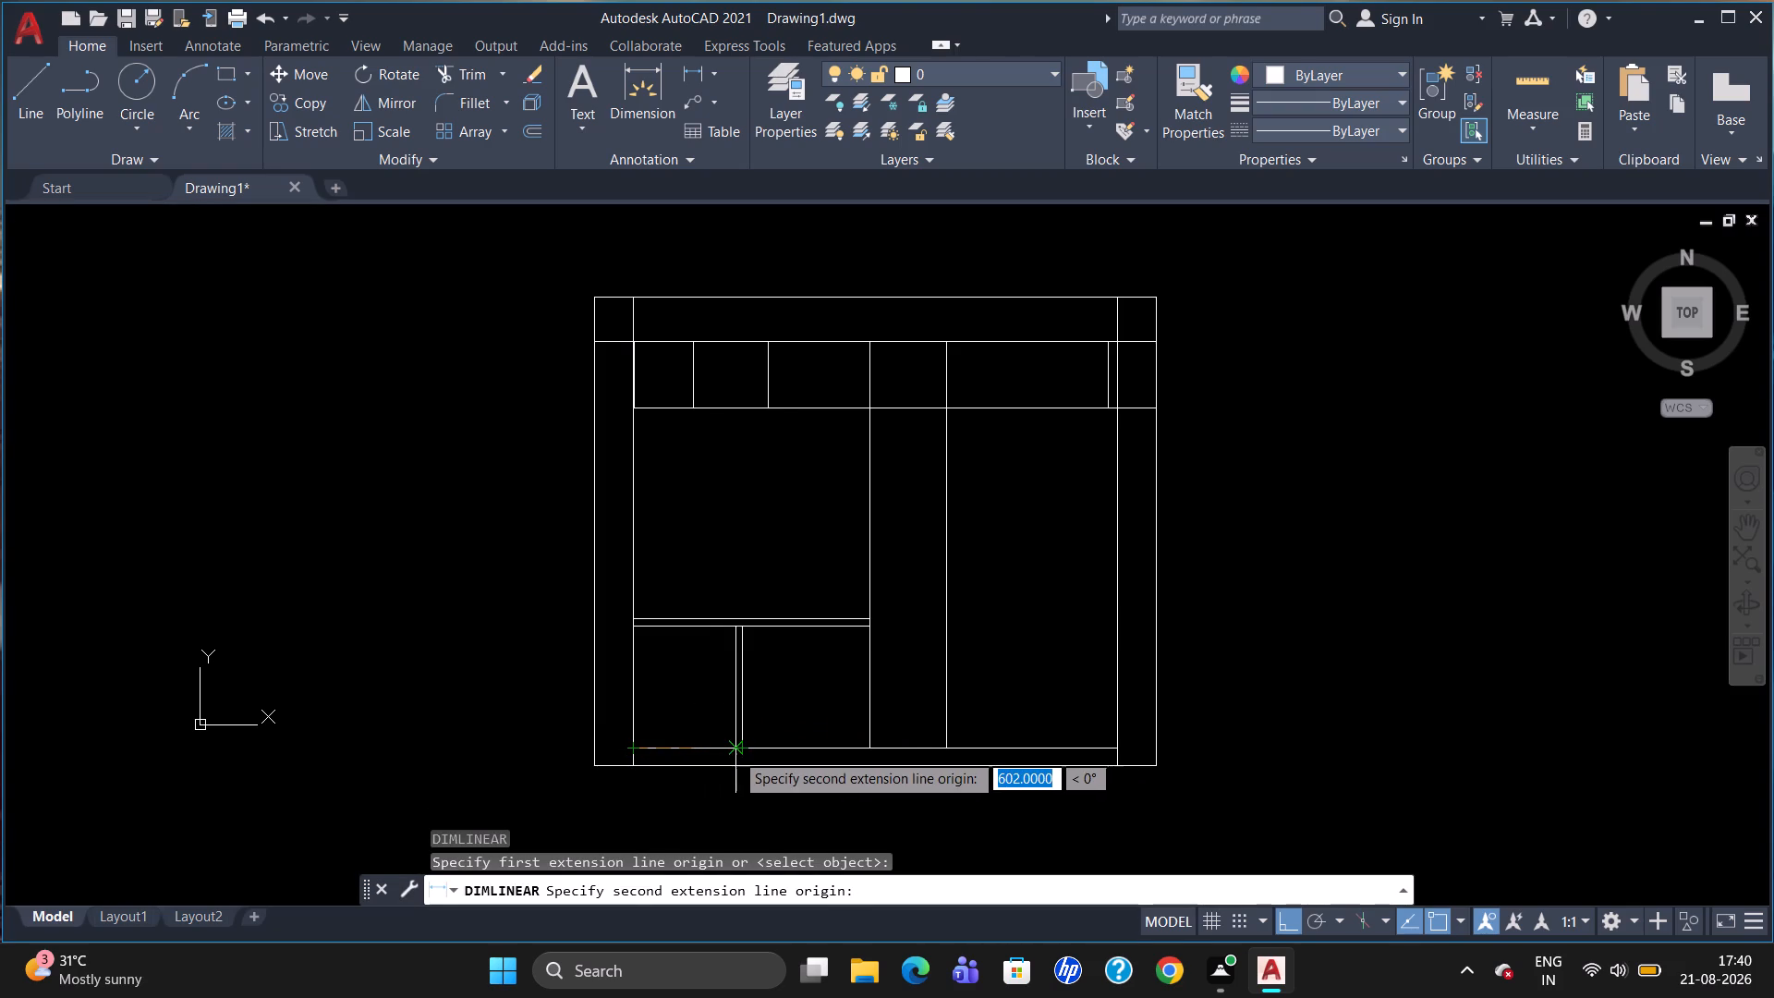
click(731, 754)
click(725, 791)
scroll(726, 786, up, 2)
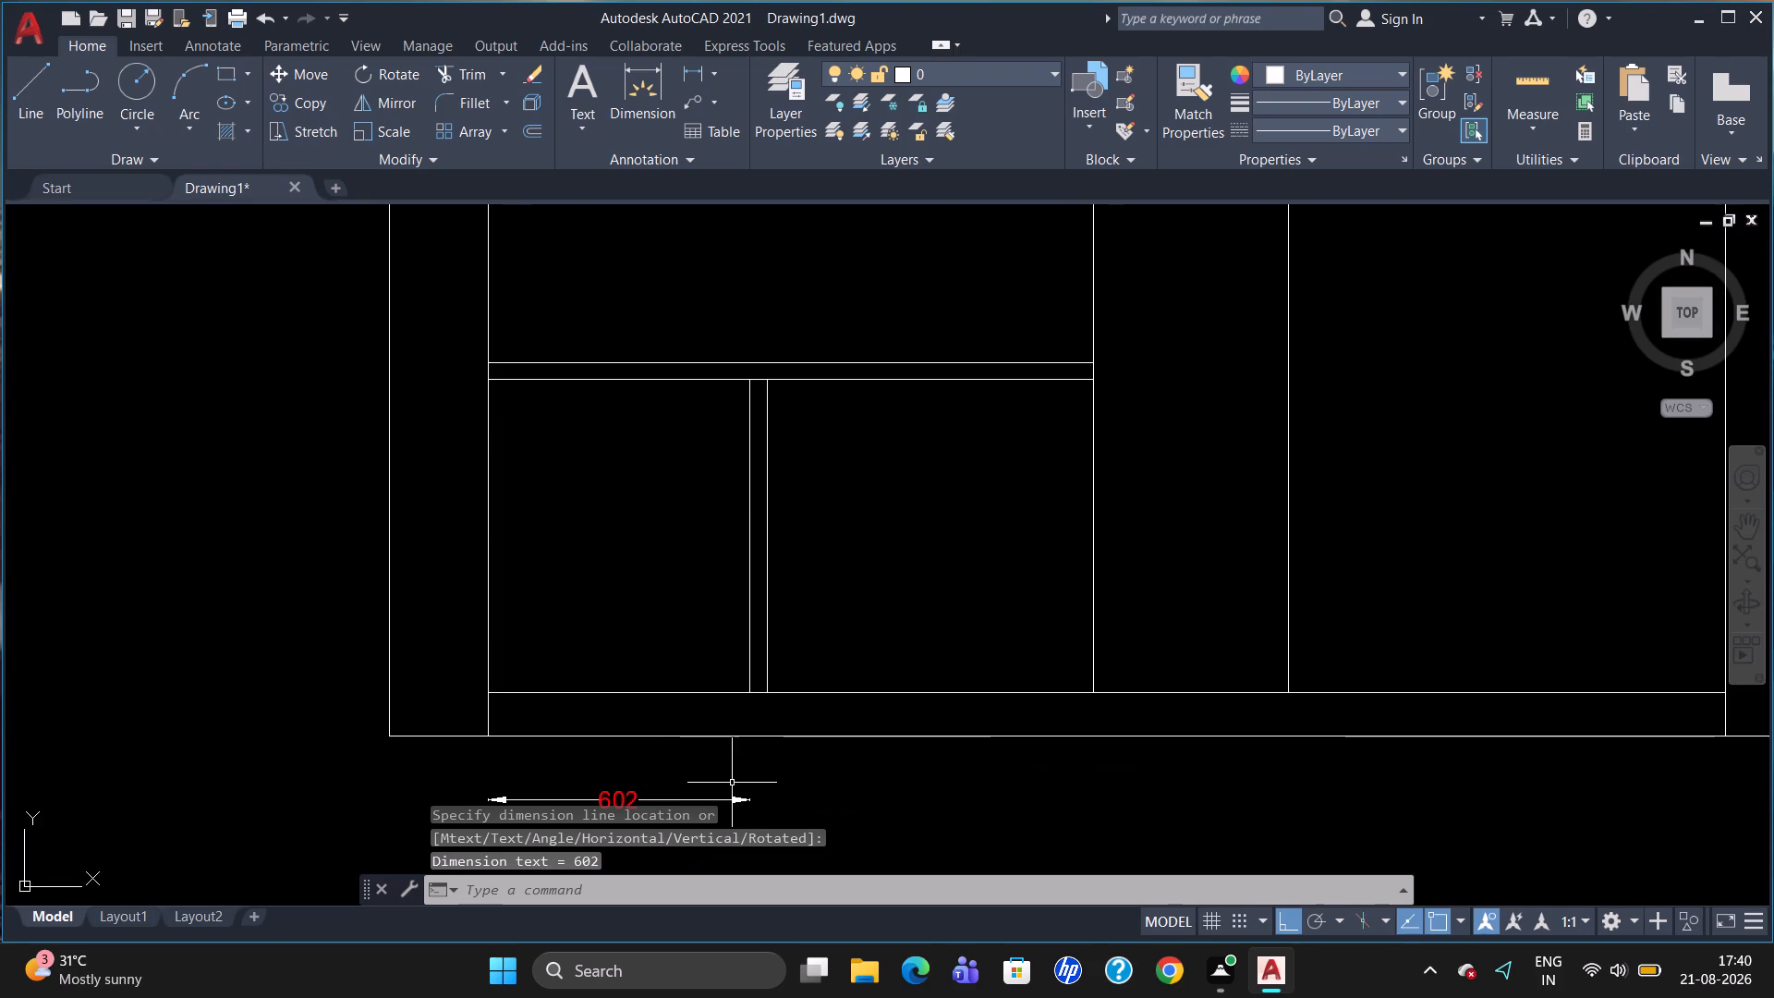
scroll(734, 782, down, 2)
click(688, 794)
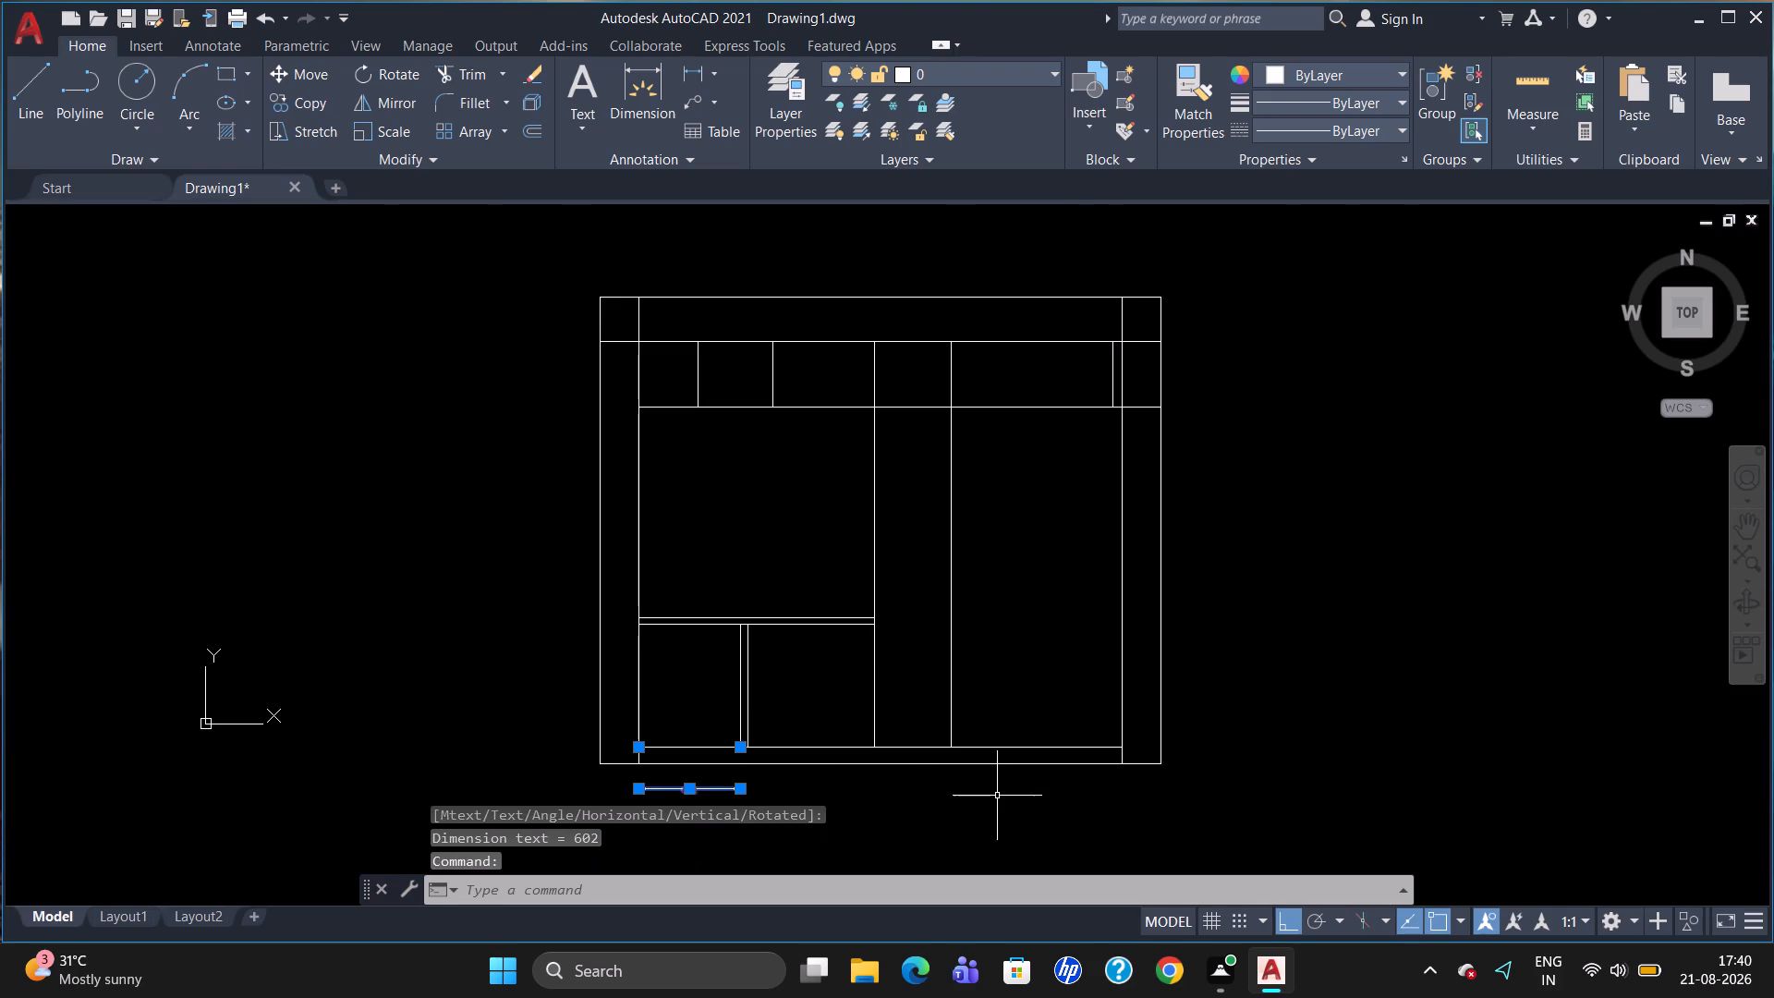
key(Delete)
Draw a line from the lower inner line, 600 right of its left corner, up to the lower of the two horizontal lines.
scroll(727, 615, up, 2)
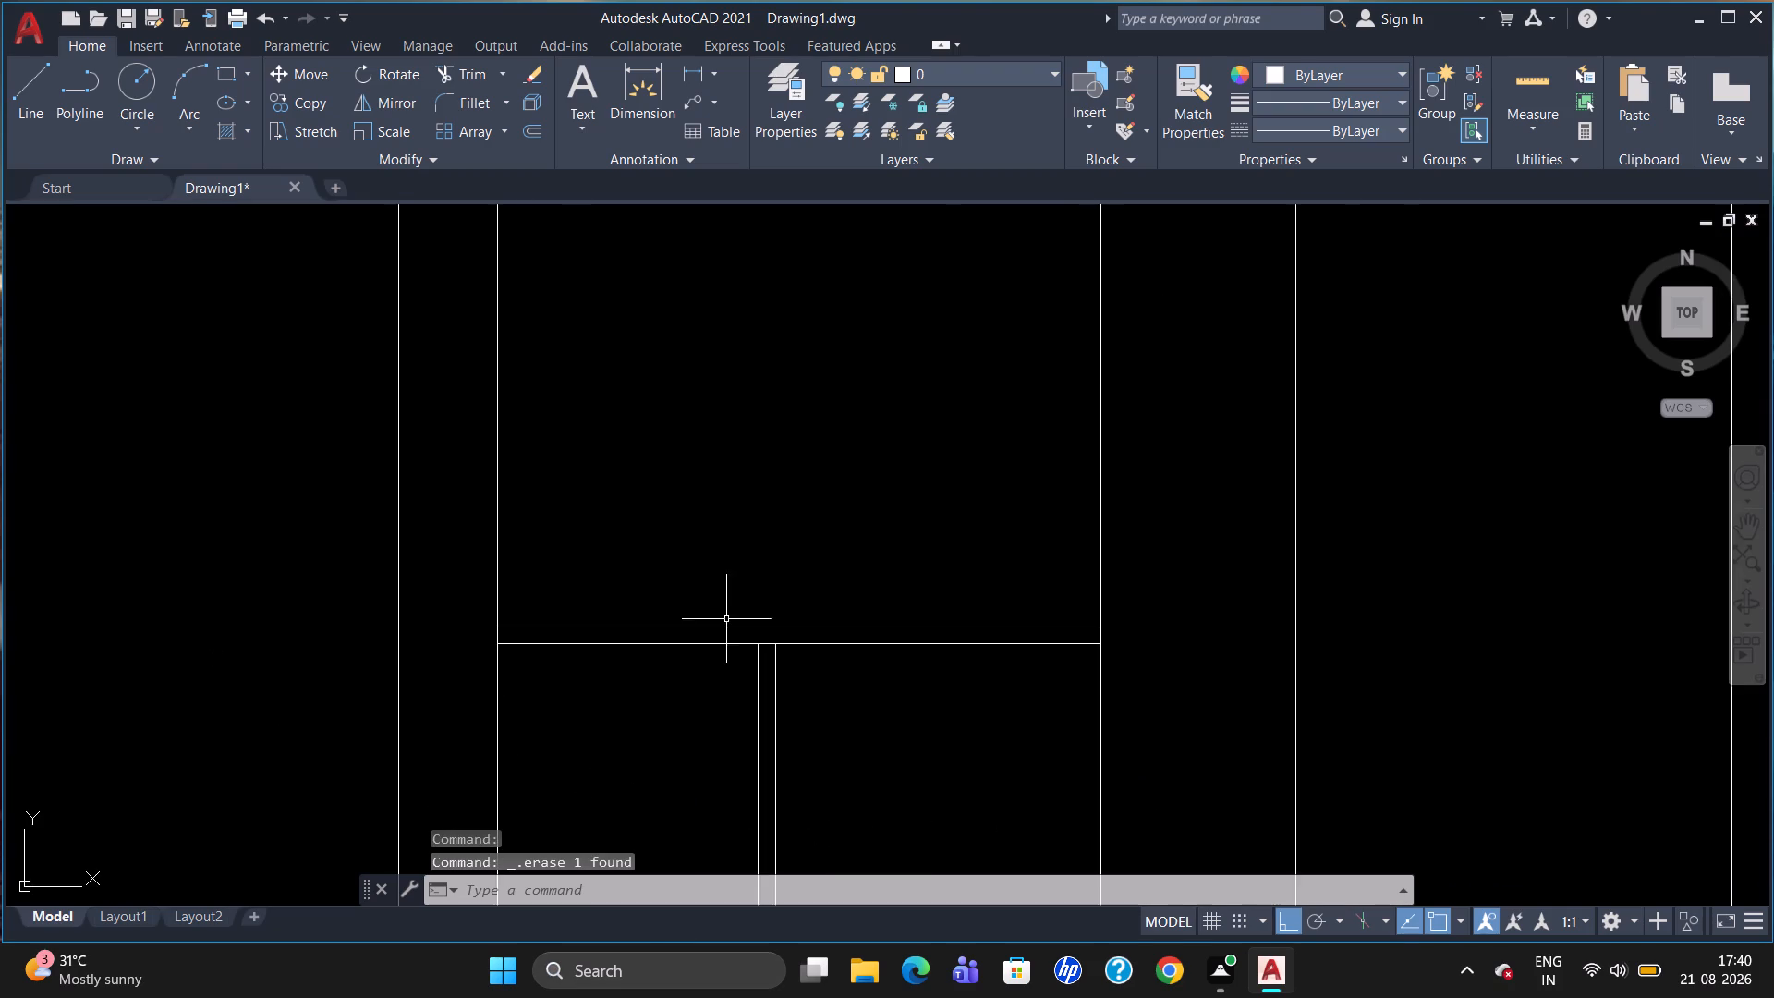
scroll(900, 391, down, 3)
scroll(865, 674, up, 2)
scroll(793, 368, down, 1)
scroll(681, 176, up, 3)
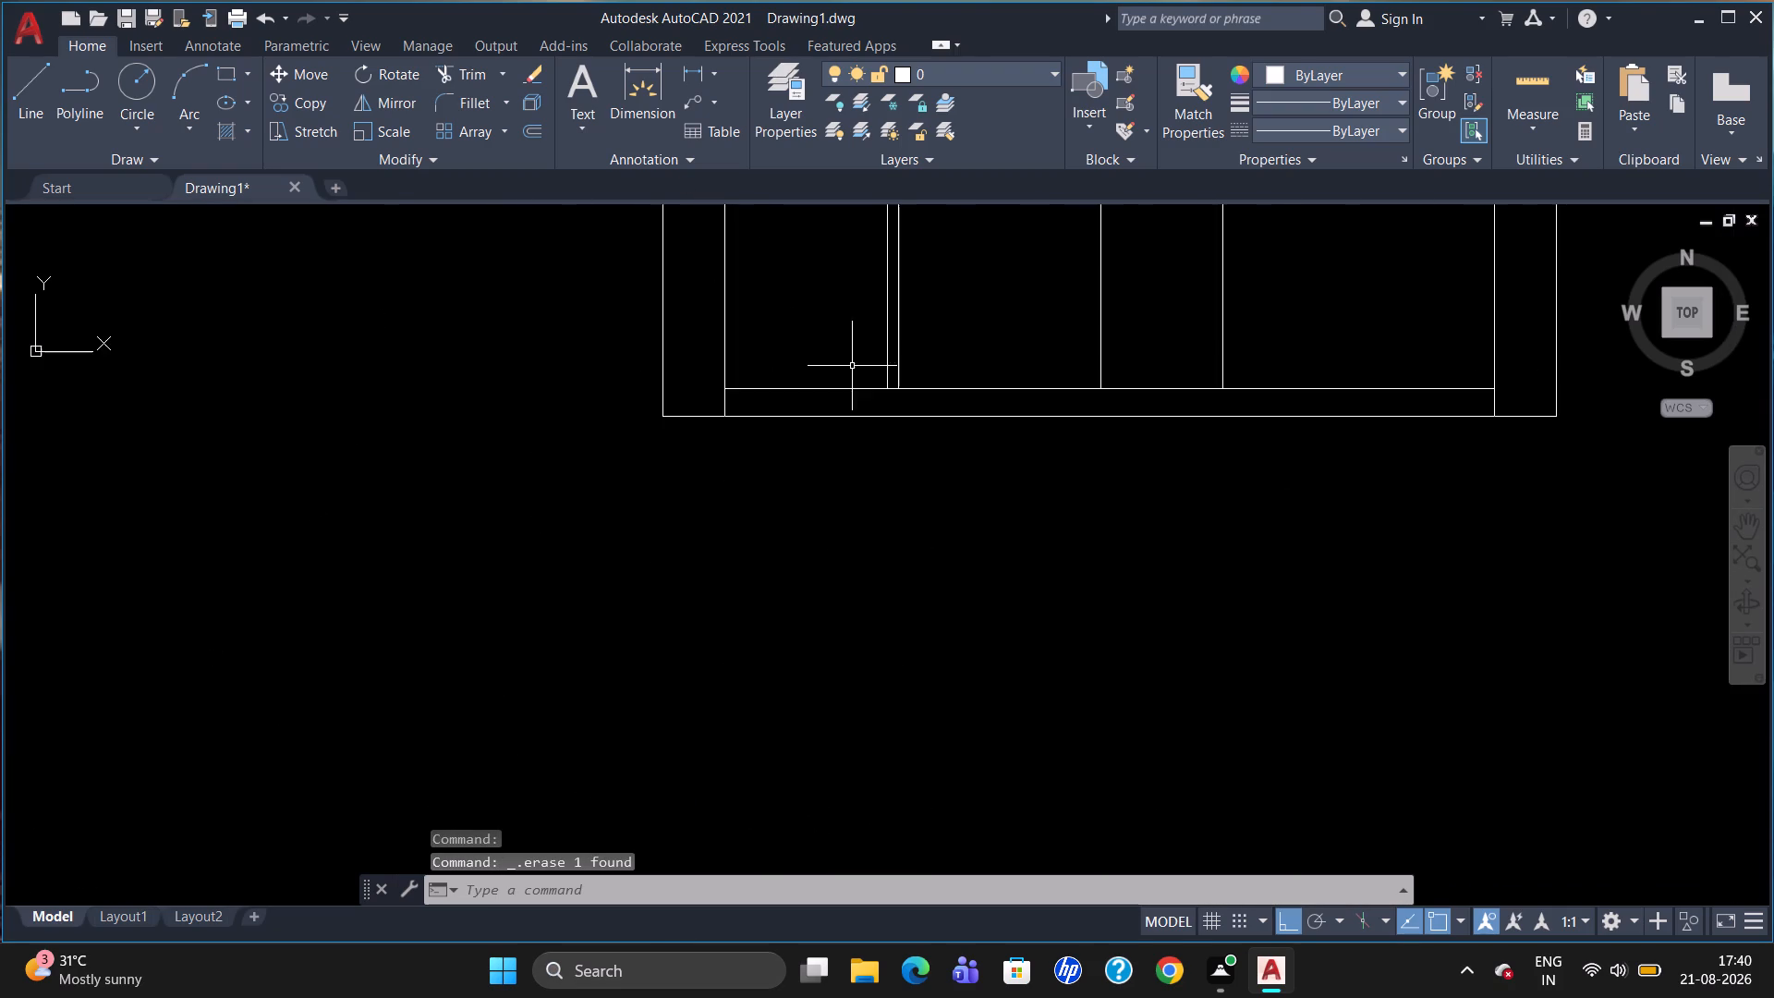
scroll(770, 362, down, 2)
scroll(724, 309, up, 3)
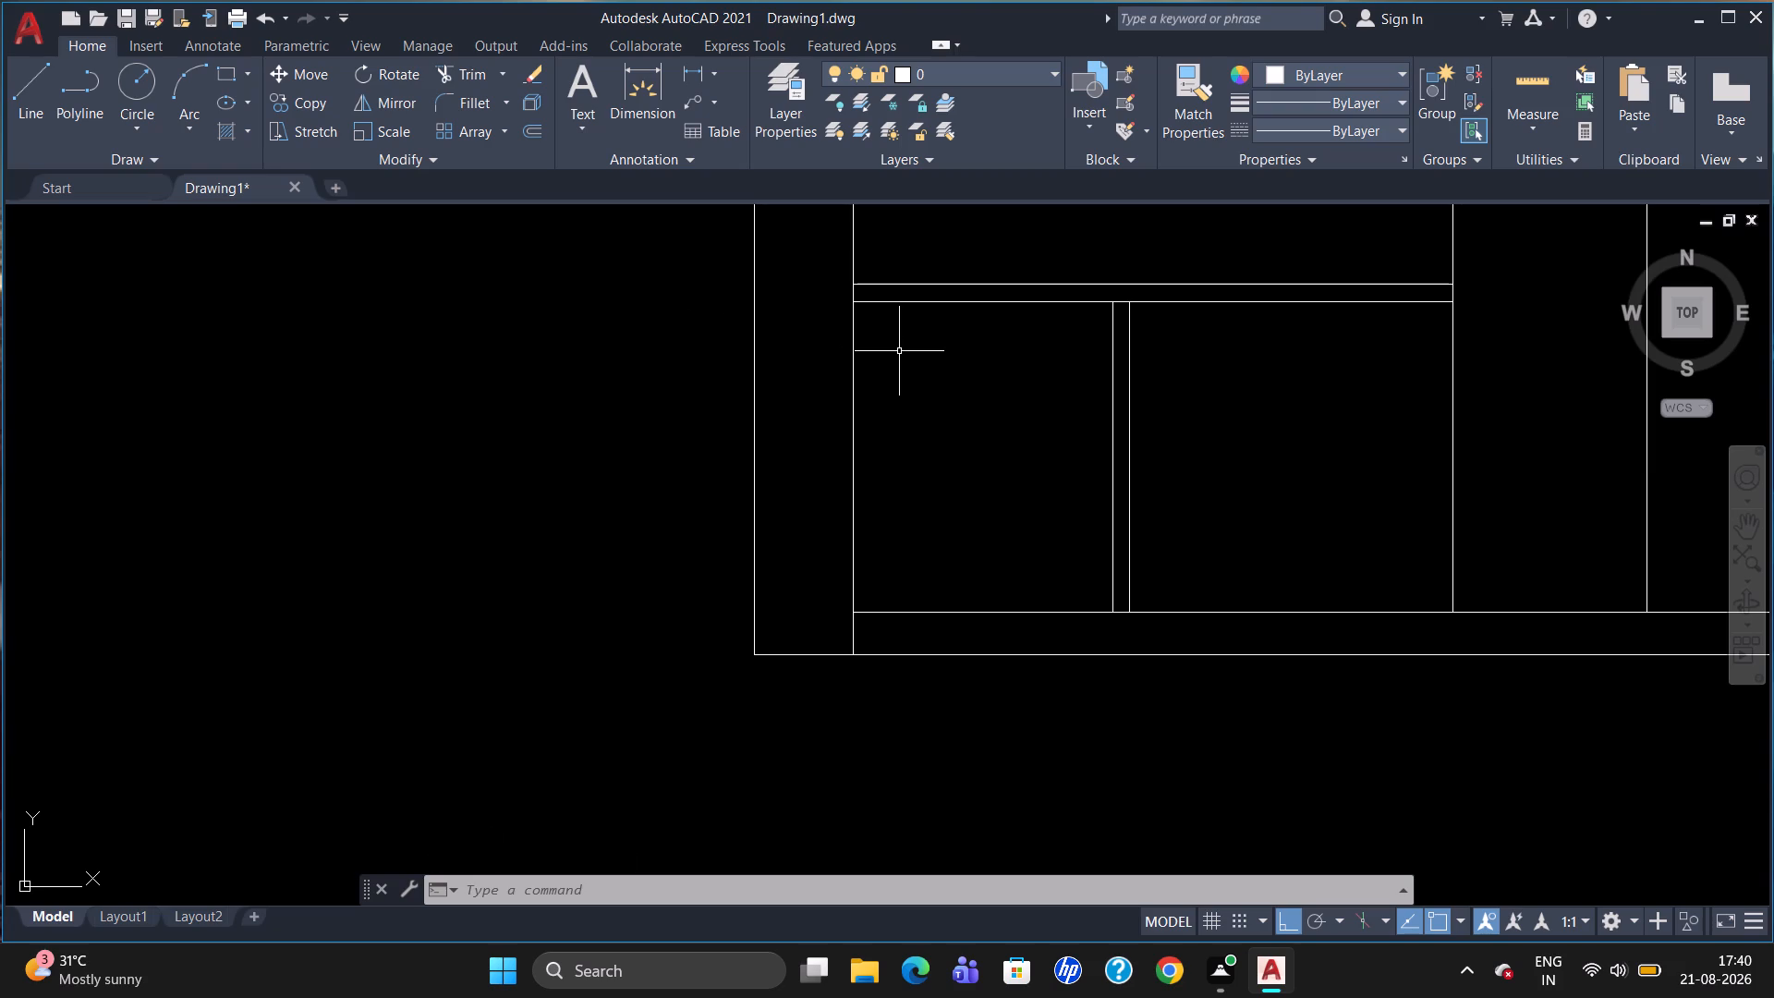
key(l)
key(Return)
text(TK)
key(Return)
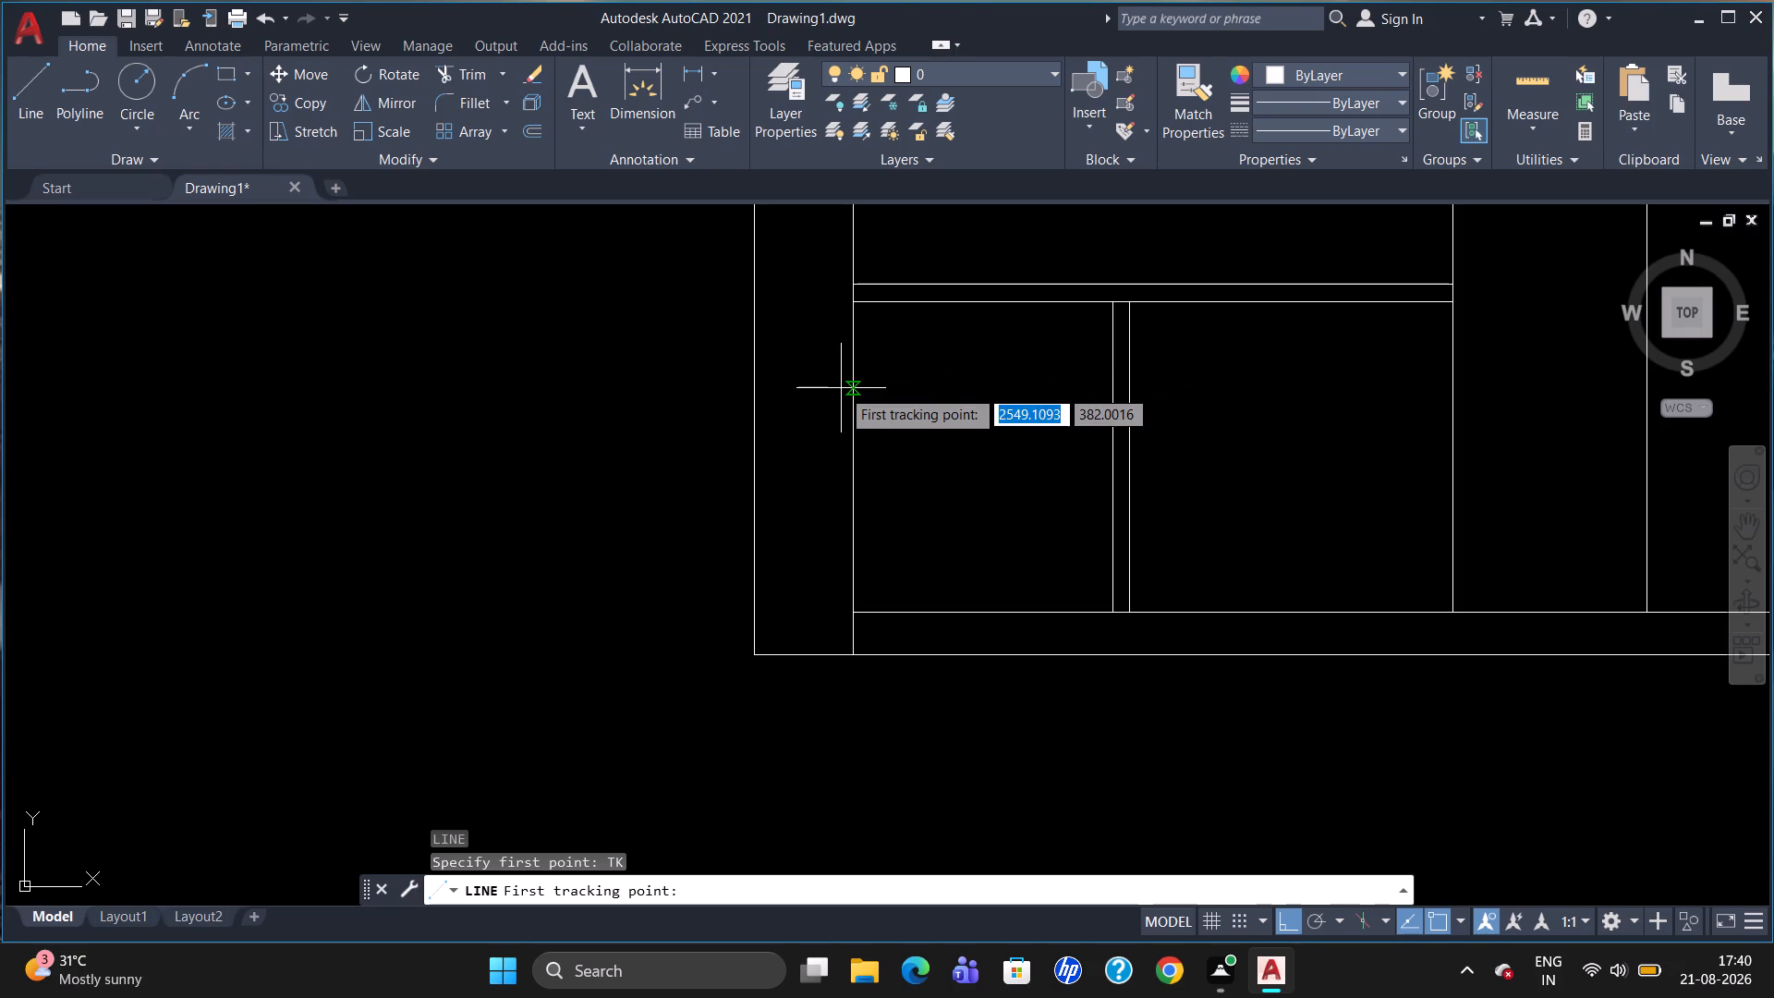
click(857, 618)
text(600)
key(Return)
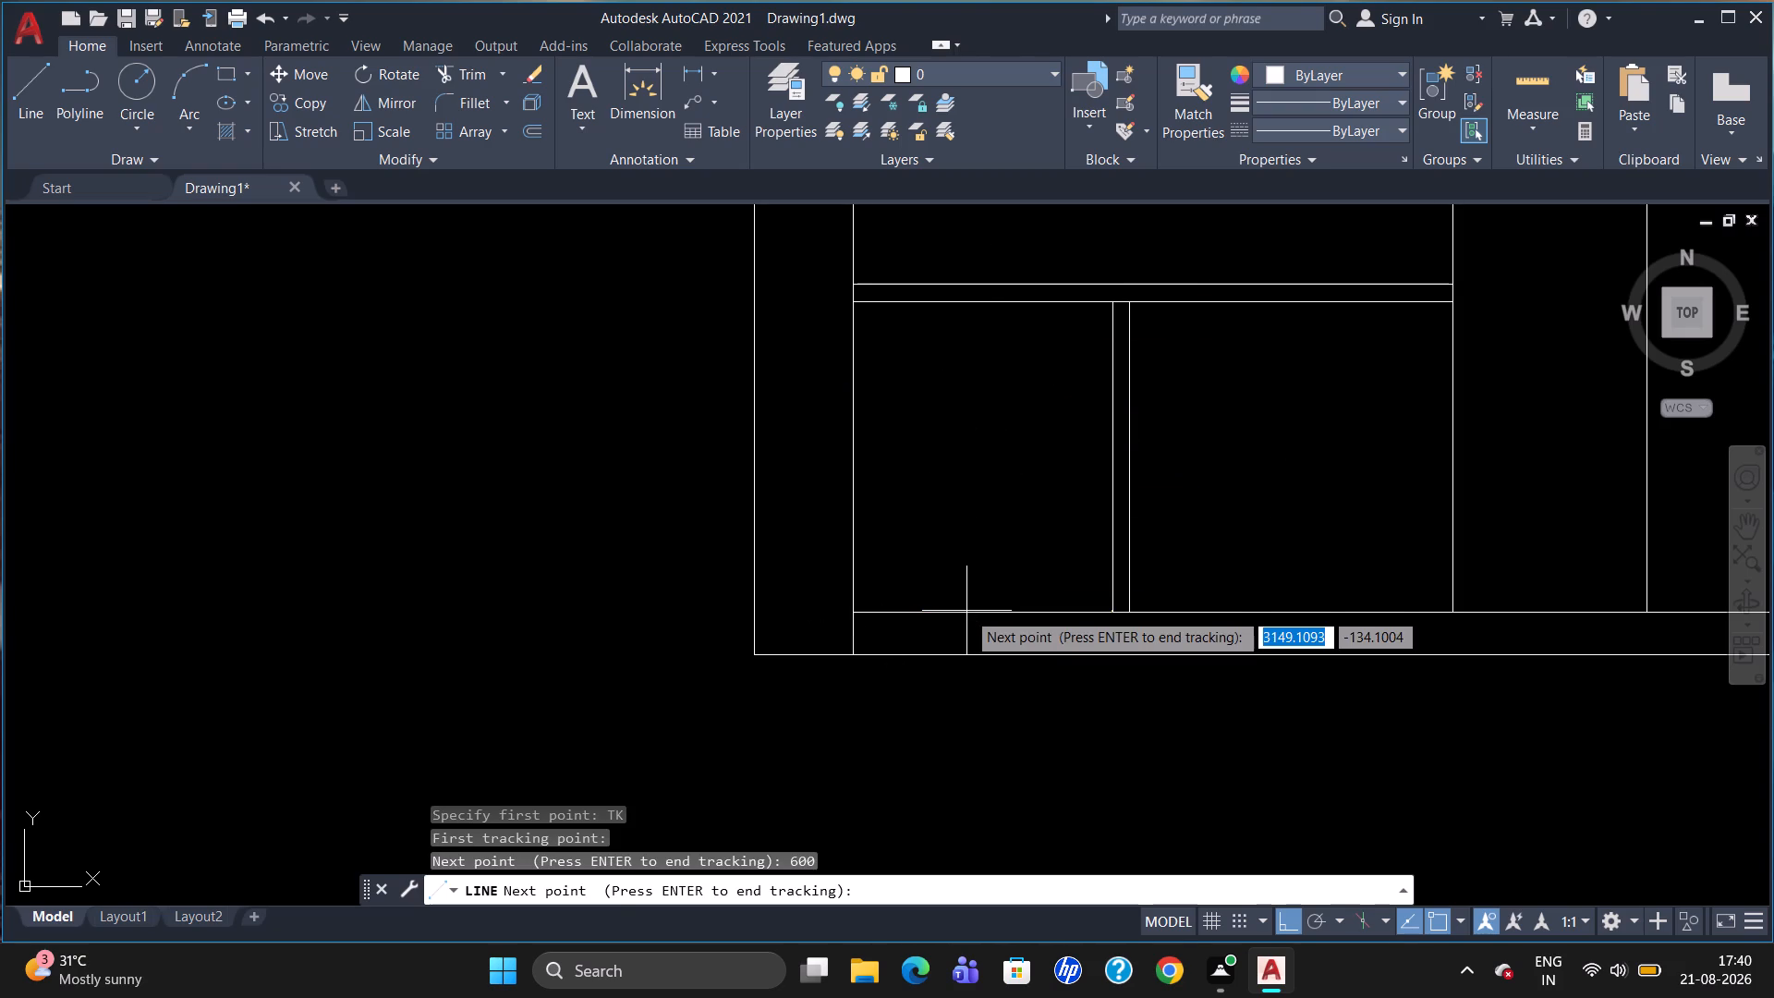
key(Return)
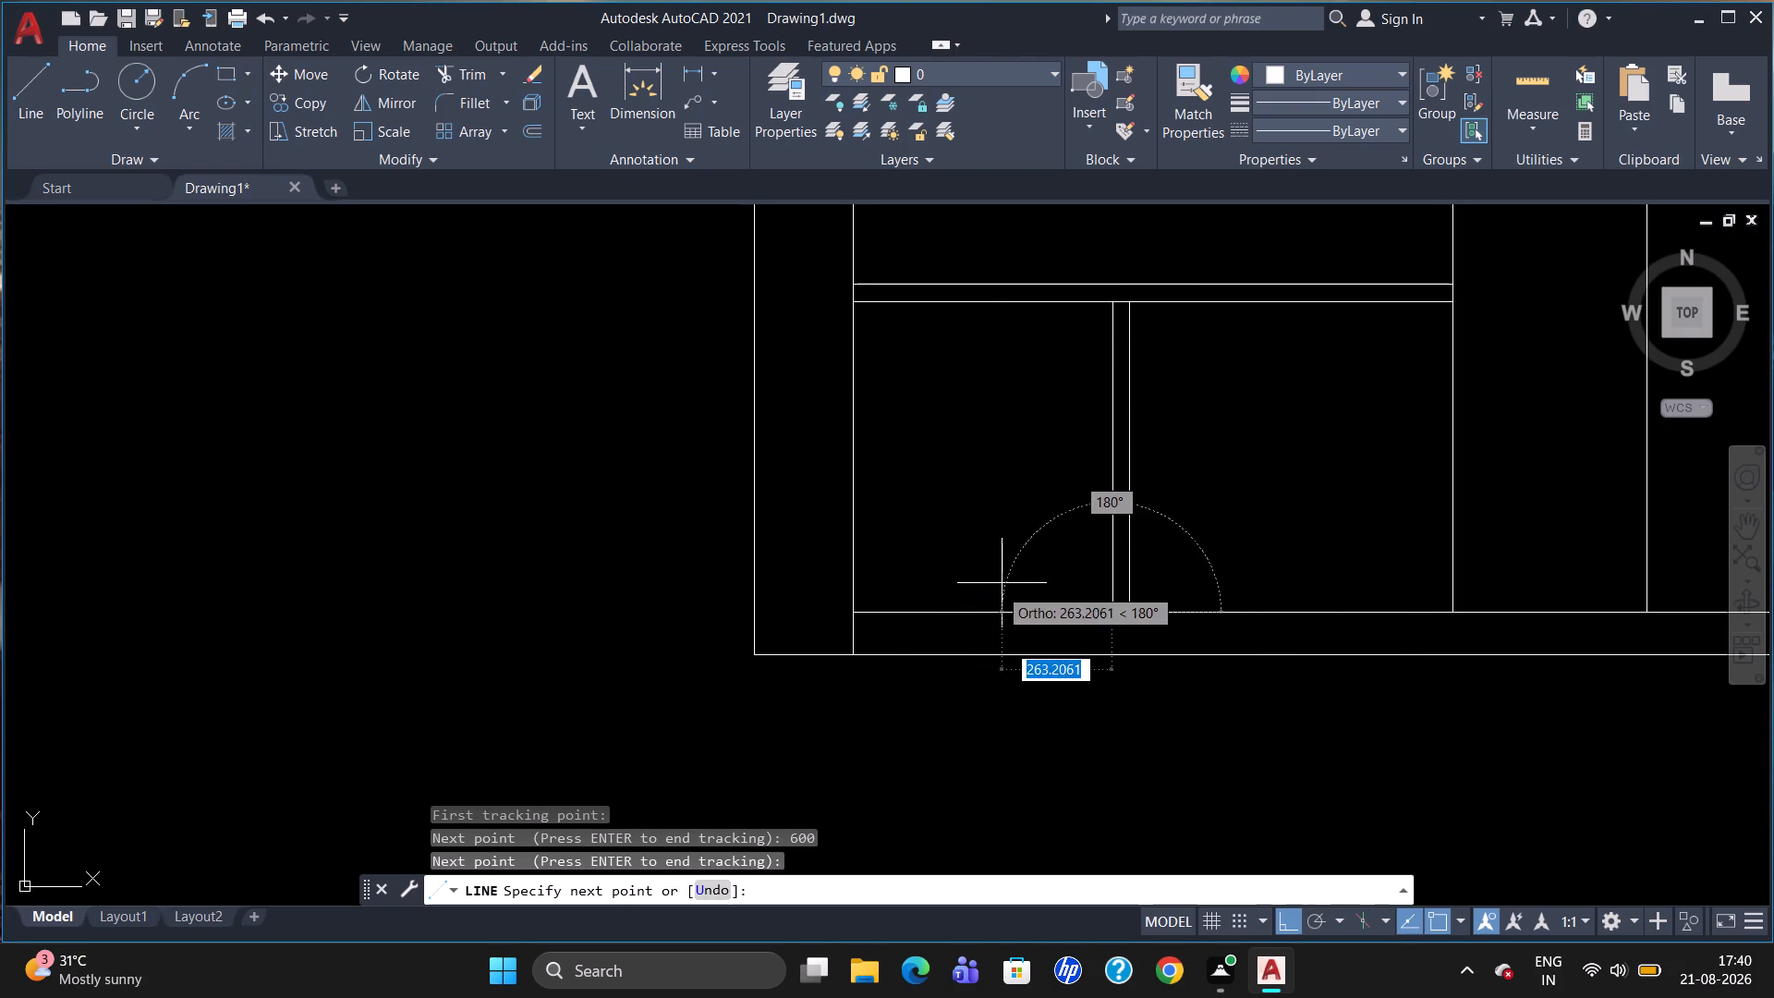
scroll(1102, 356, up, 2)
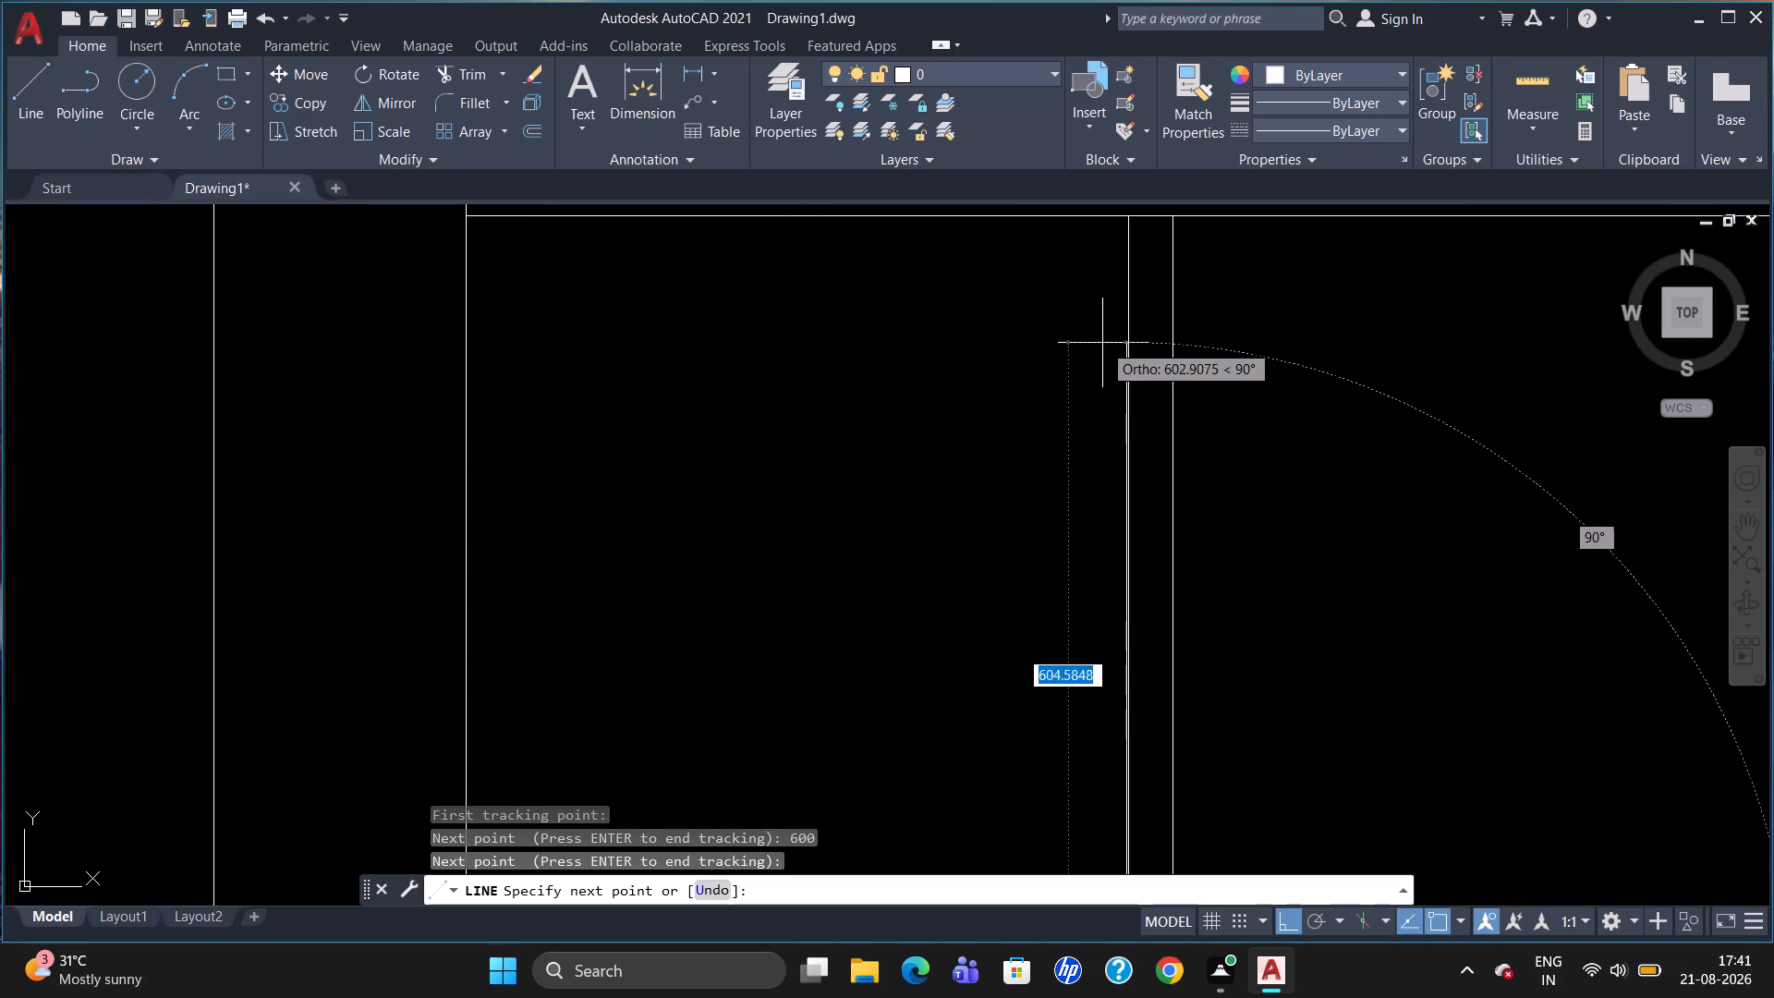
click(1098, 215)
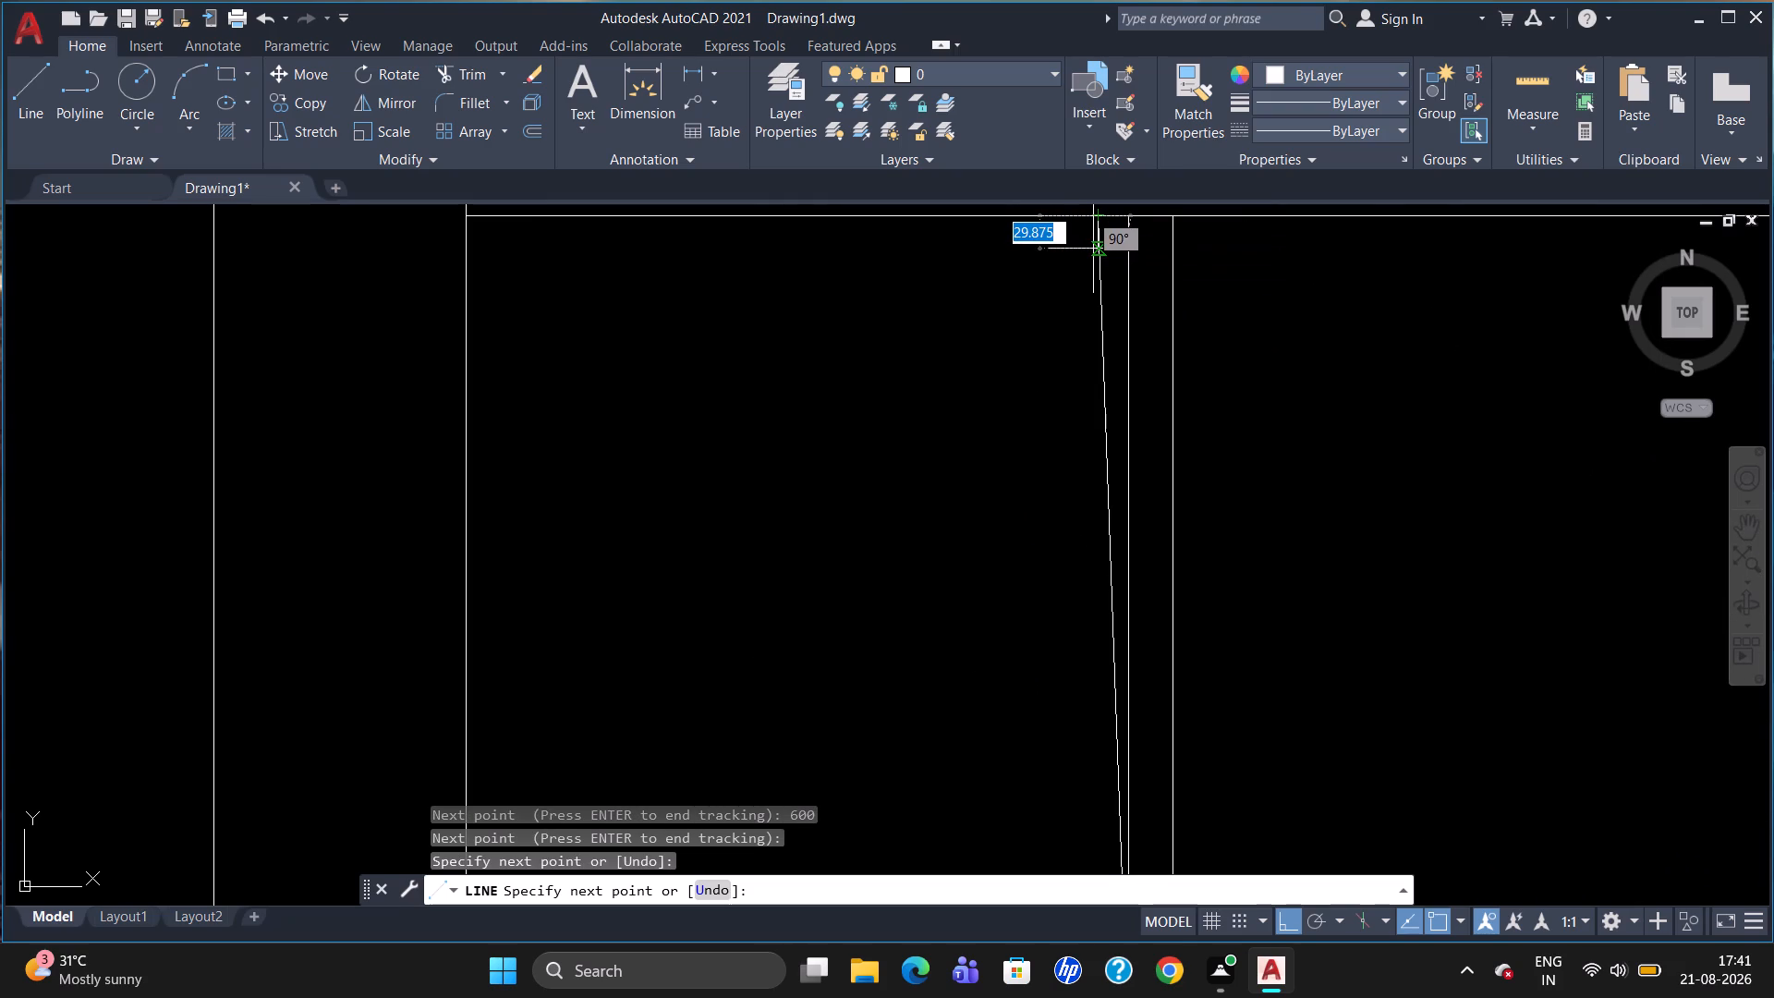
key(Escape)
Delete the original vertical line on the left side of the narrow divider, keeping the slanted line beside it.
scroll(1177, 306, down, 3)
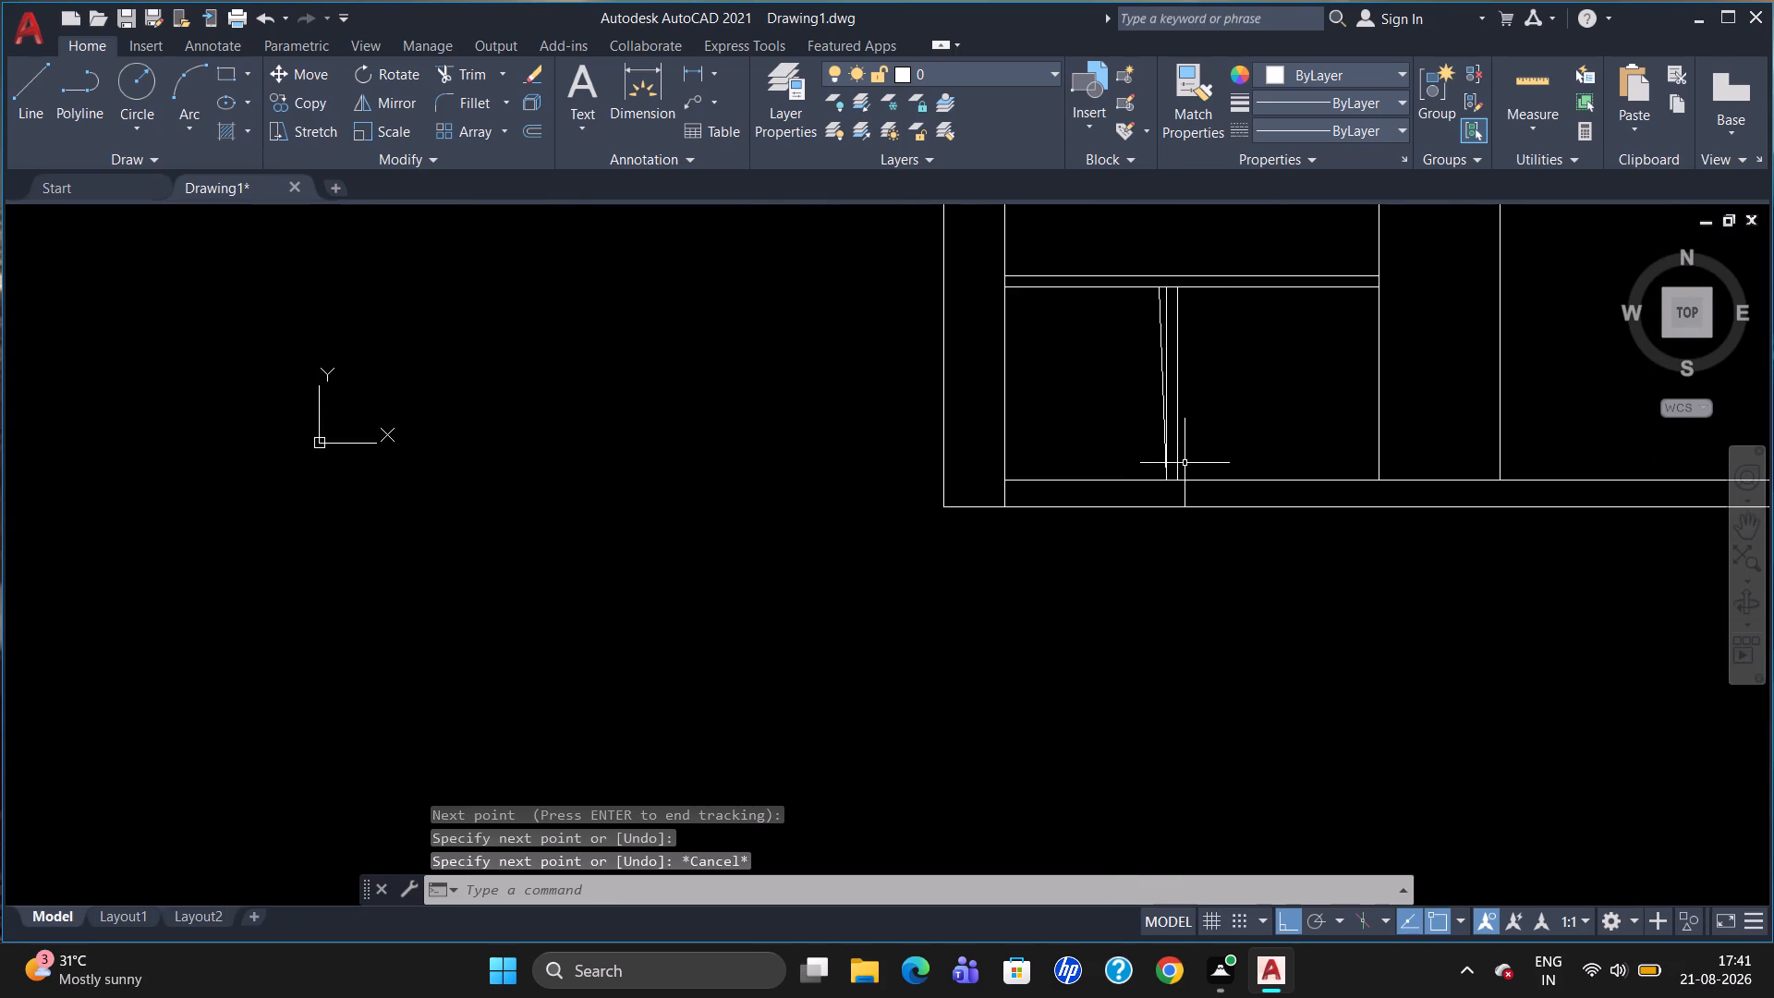
scroll(1185, 463, up, 2)
click(1141, 399)
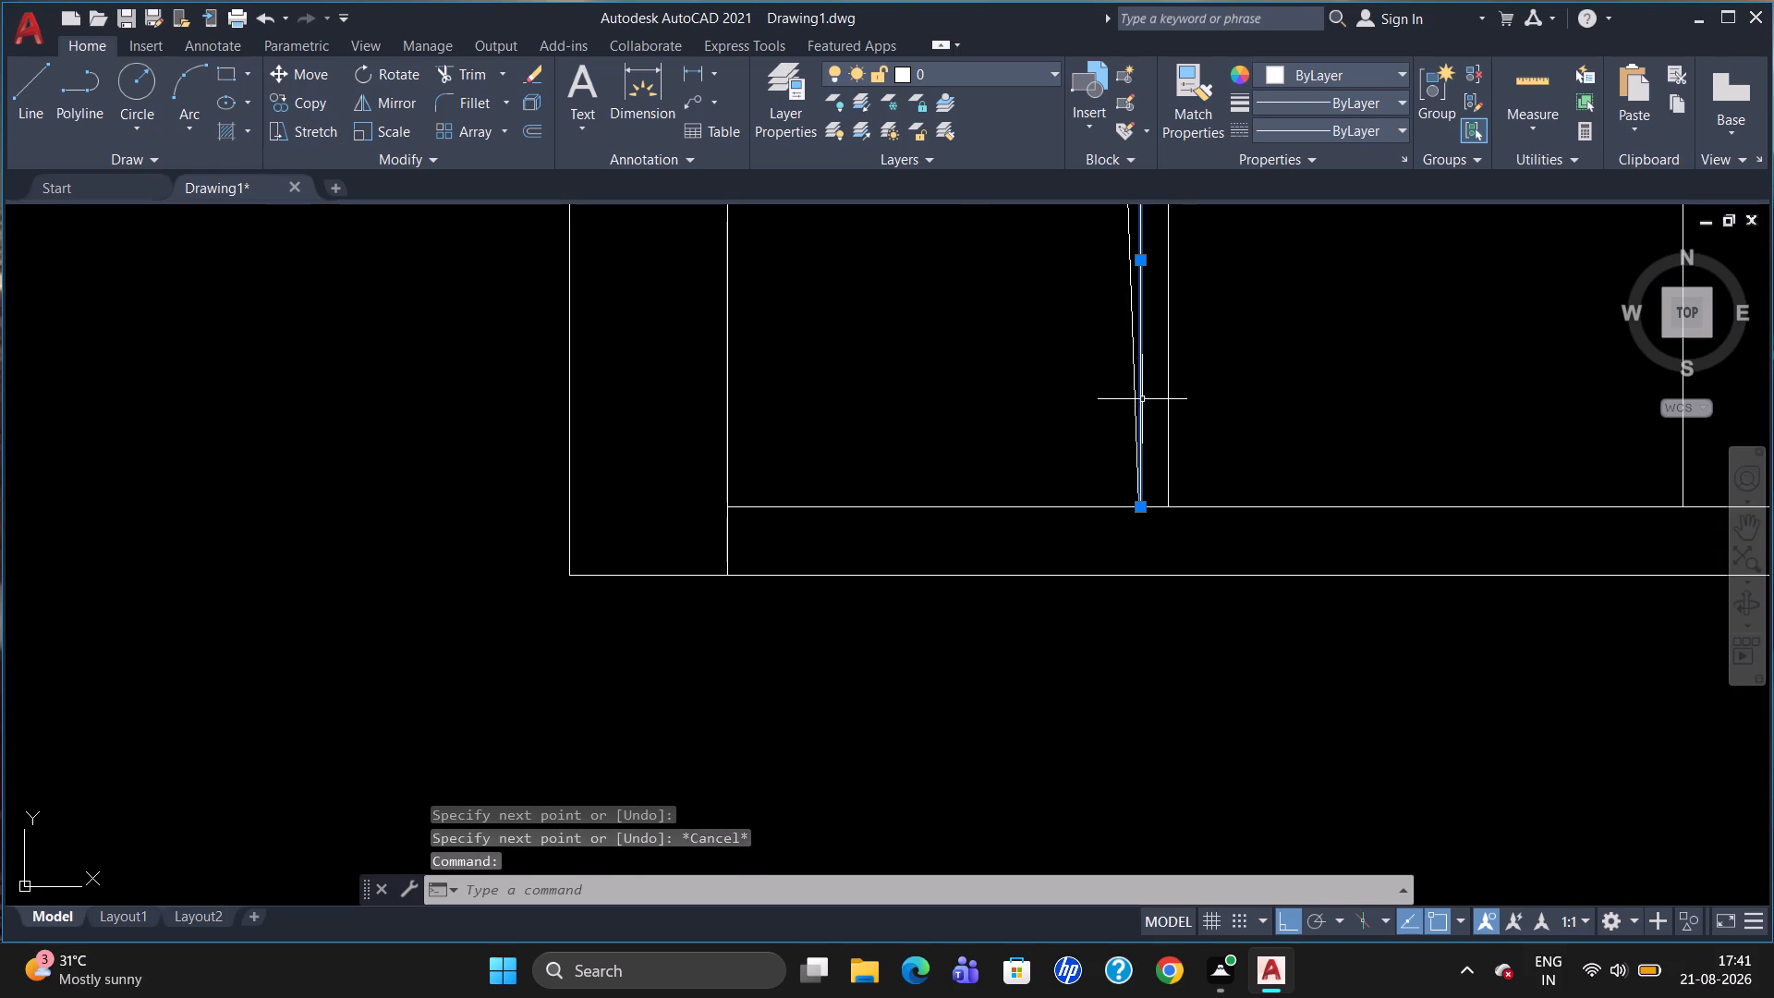
key(Delete)
Draw a vertical line from the slanted line's bottom end up to the lower of the two horizontal lines.
scroll(1306, 423, down, 1)
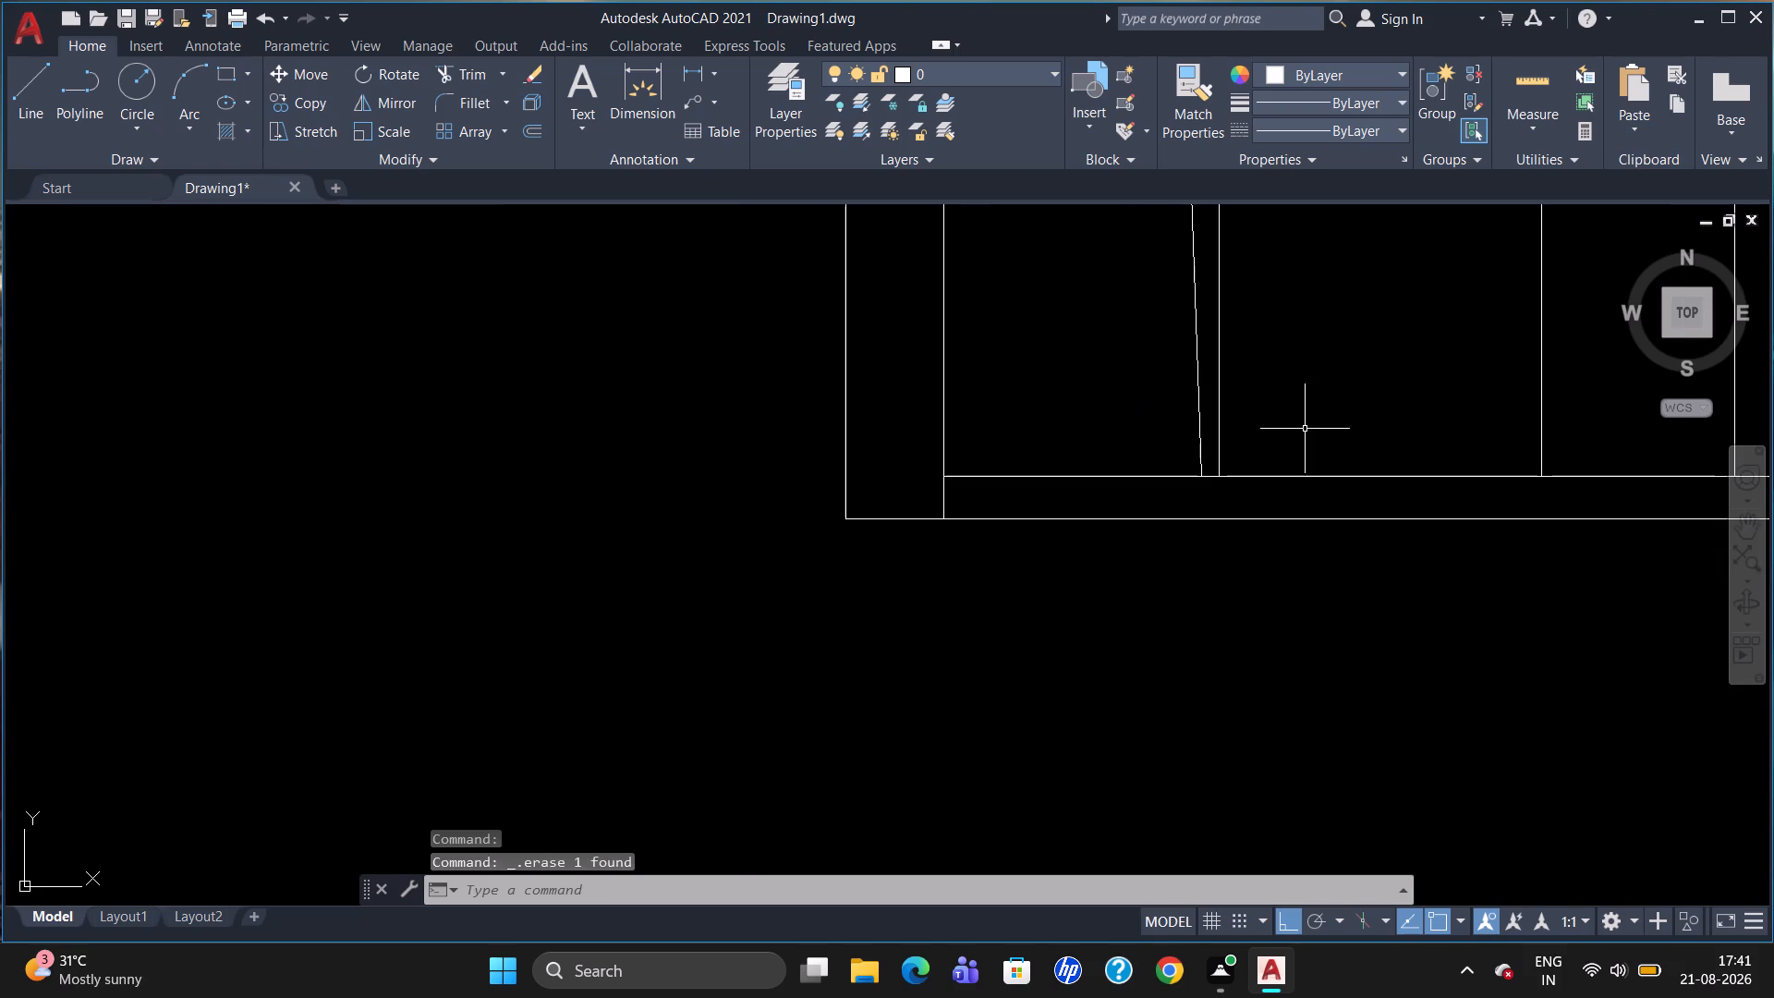
scroll(1294, 423, down, 1)
scroll(1312, 304, up, 2)
scroll(1306, 327, down, 2)
scroll(1306, 286, up, 1)
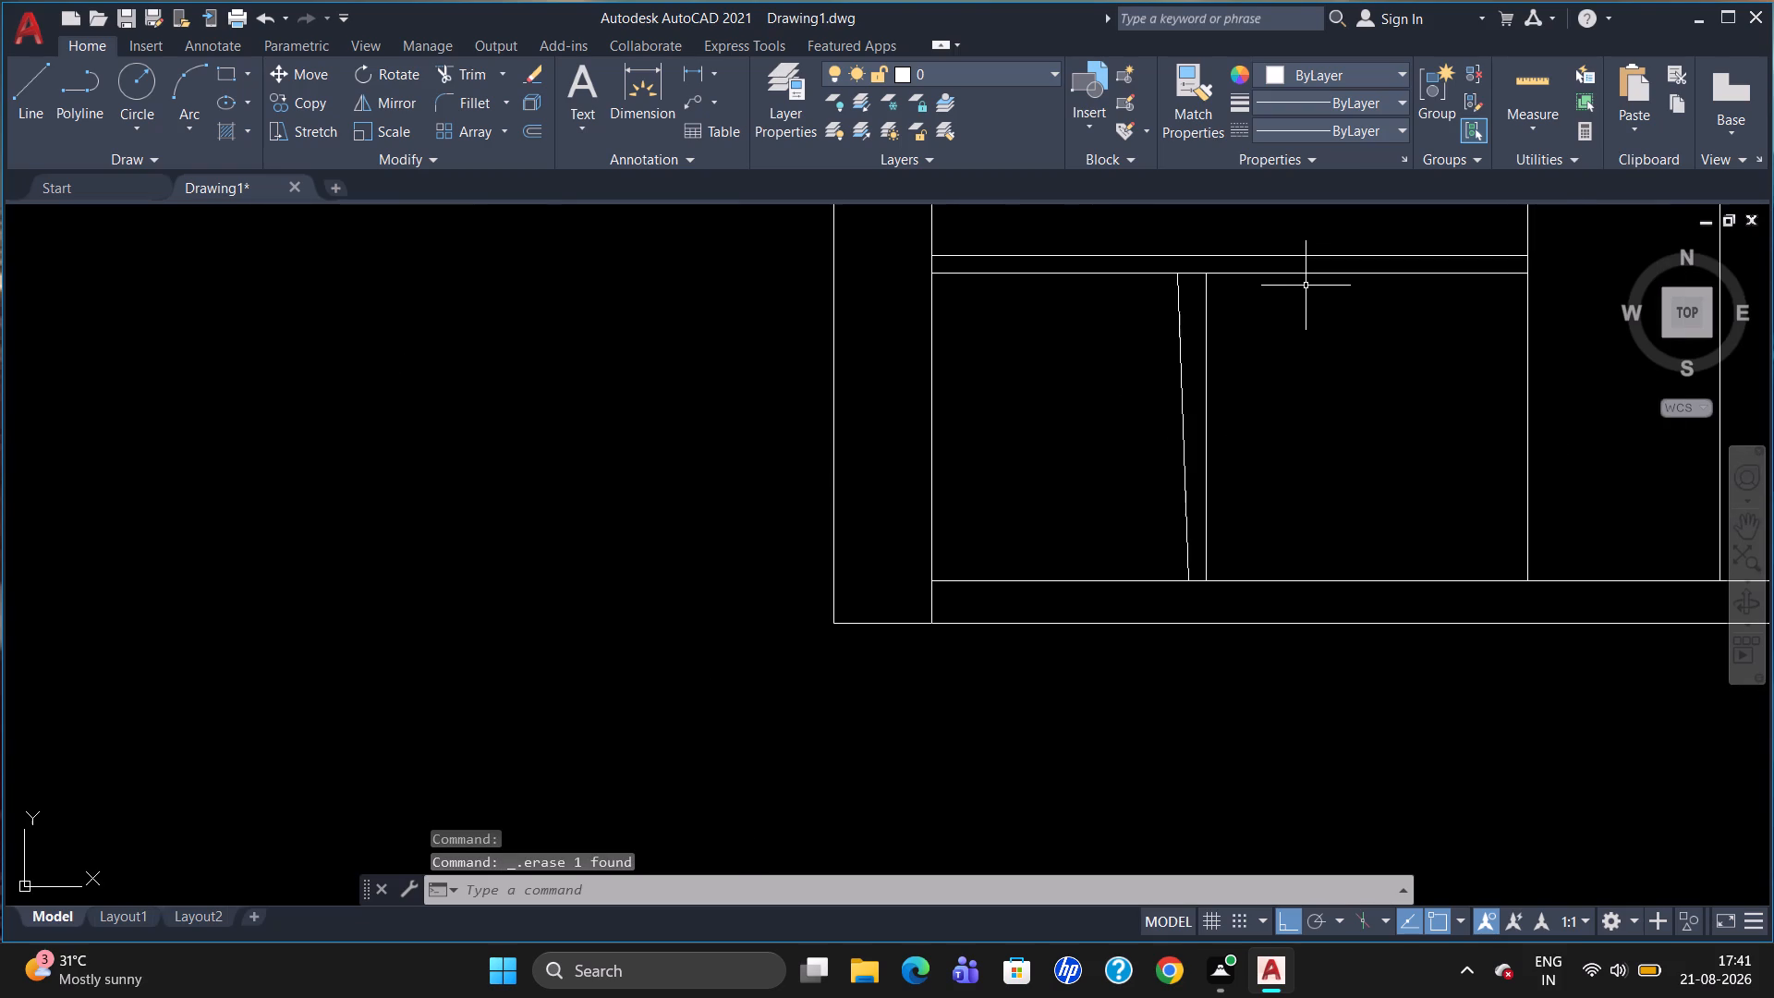
key(l)
key(Return)
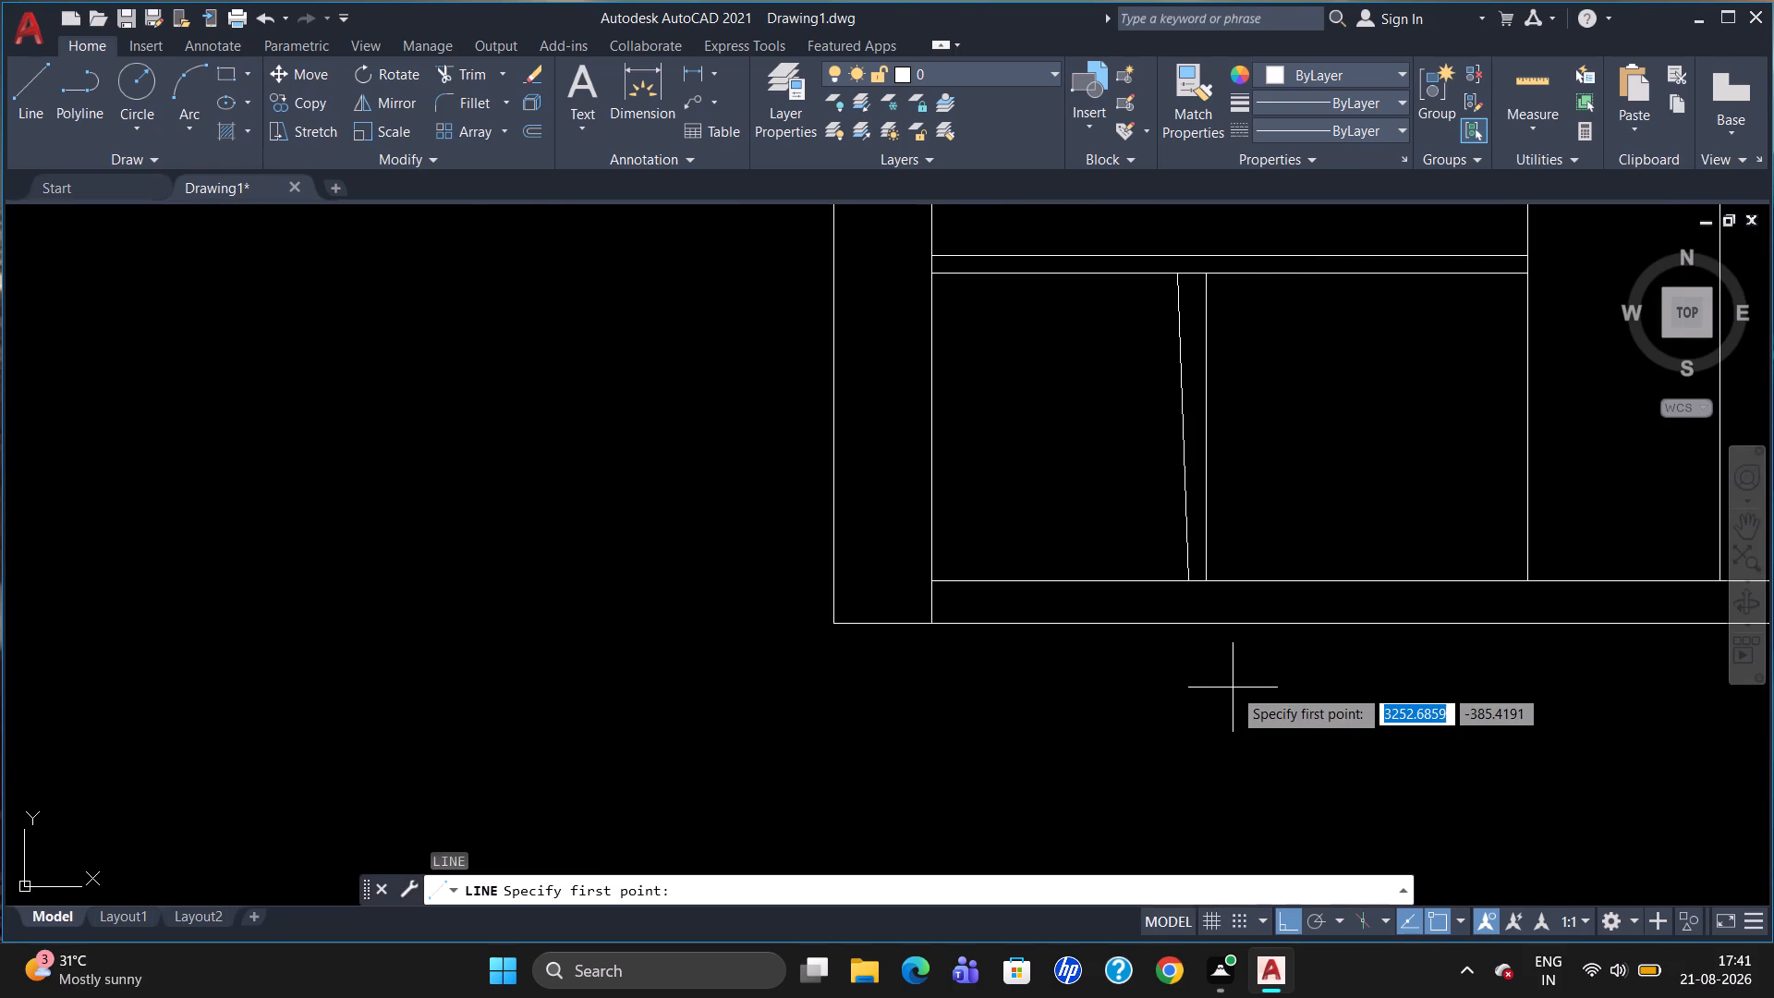
click(1184, 581)
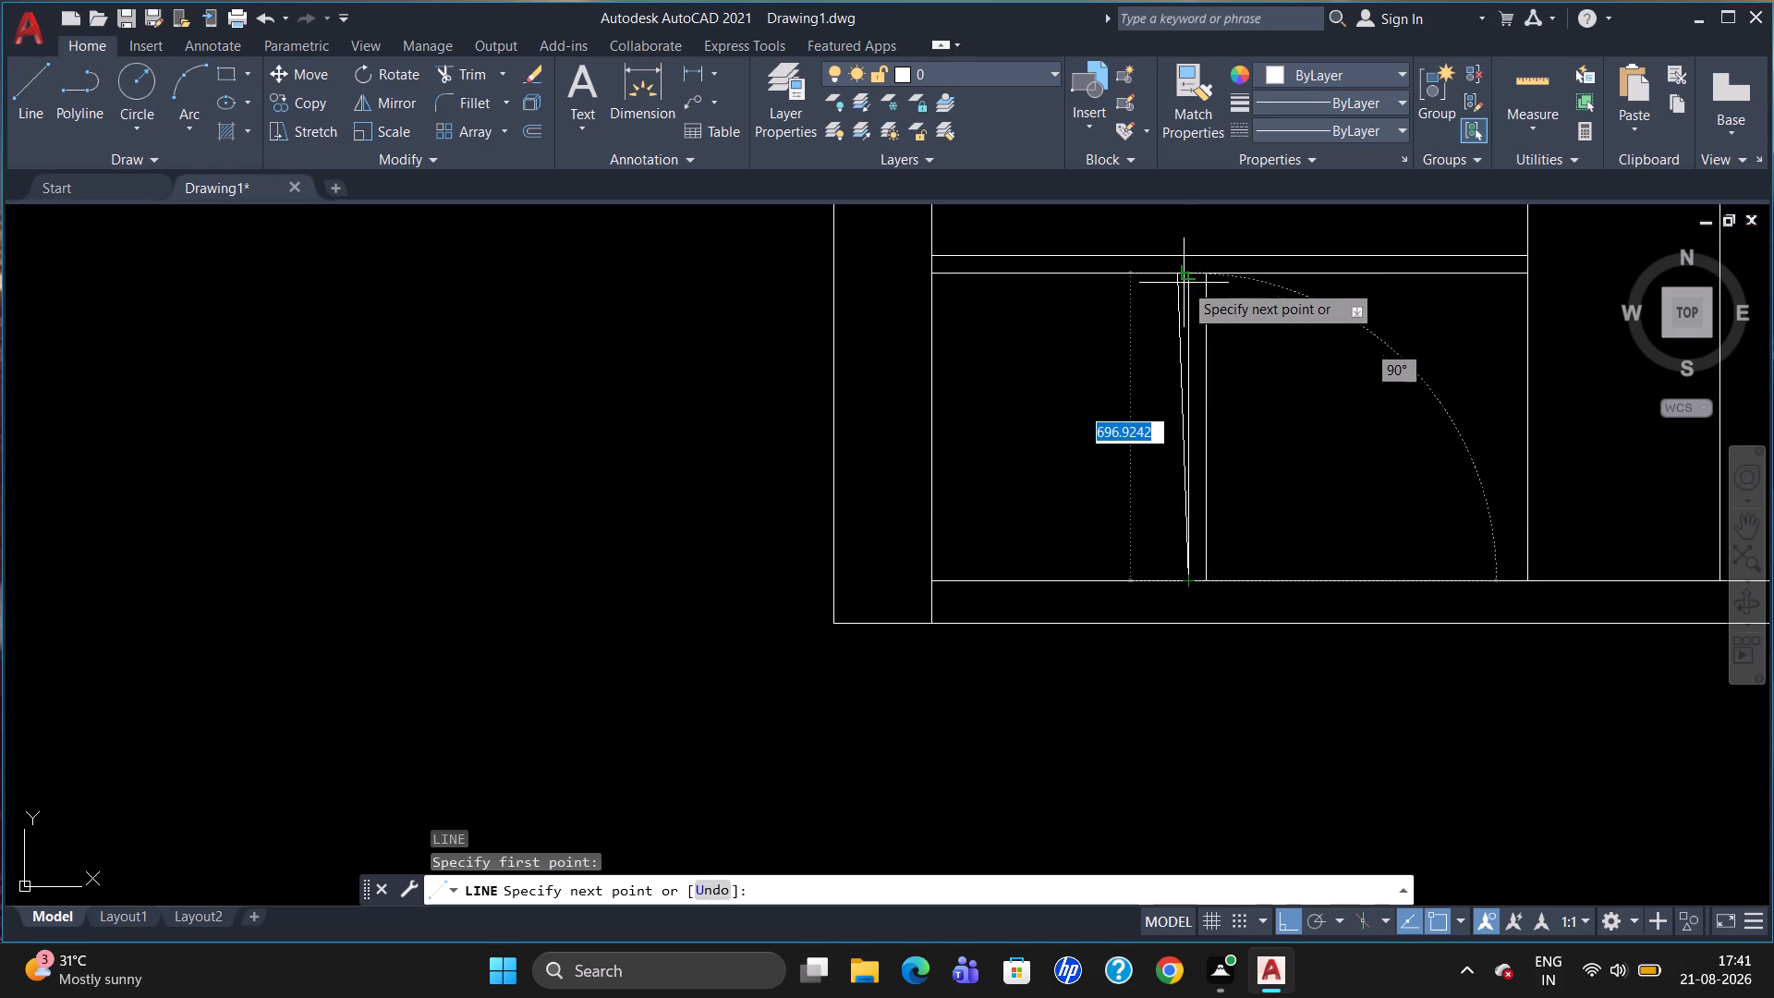
scroll(1184, 283, up, 2)
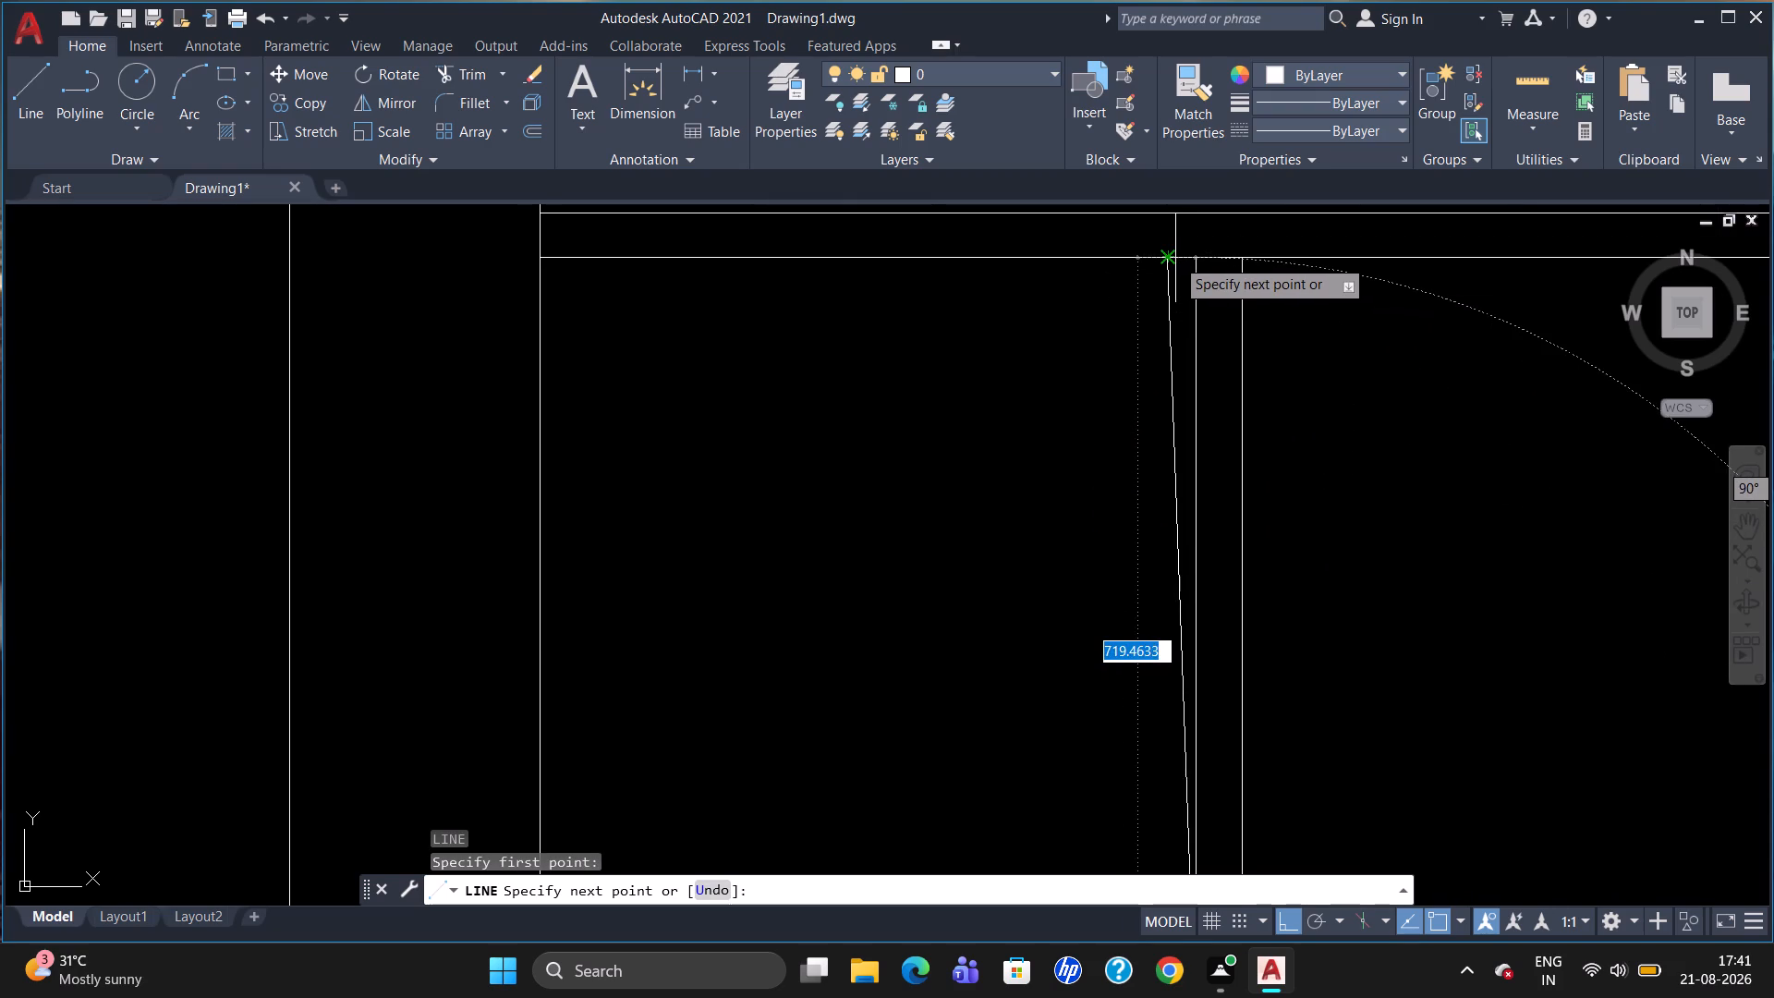
click(1191, 258)
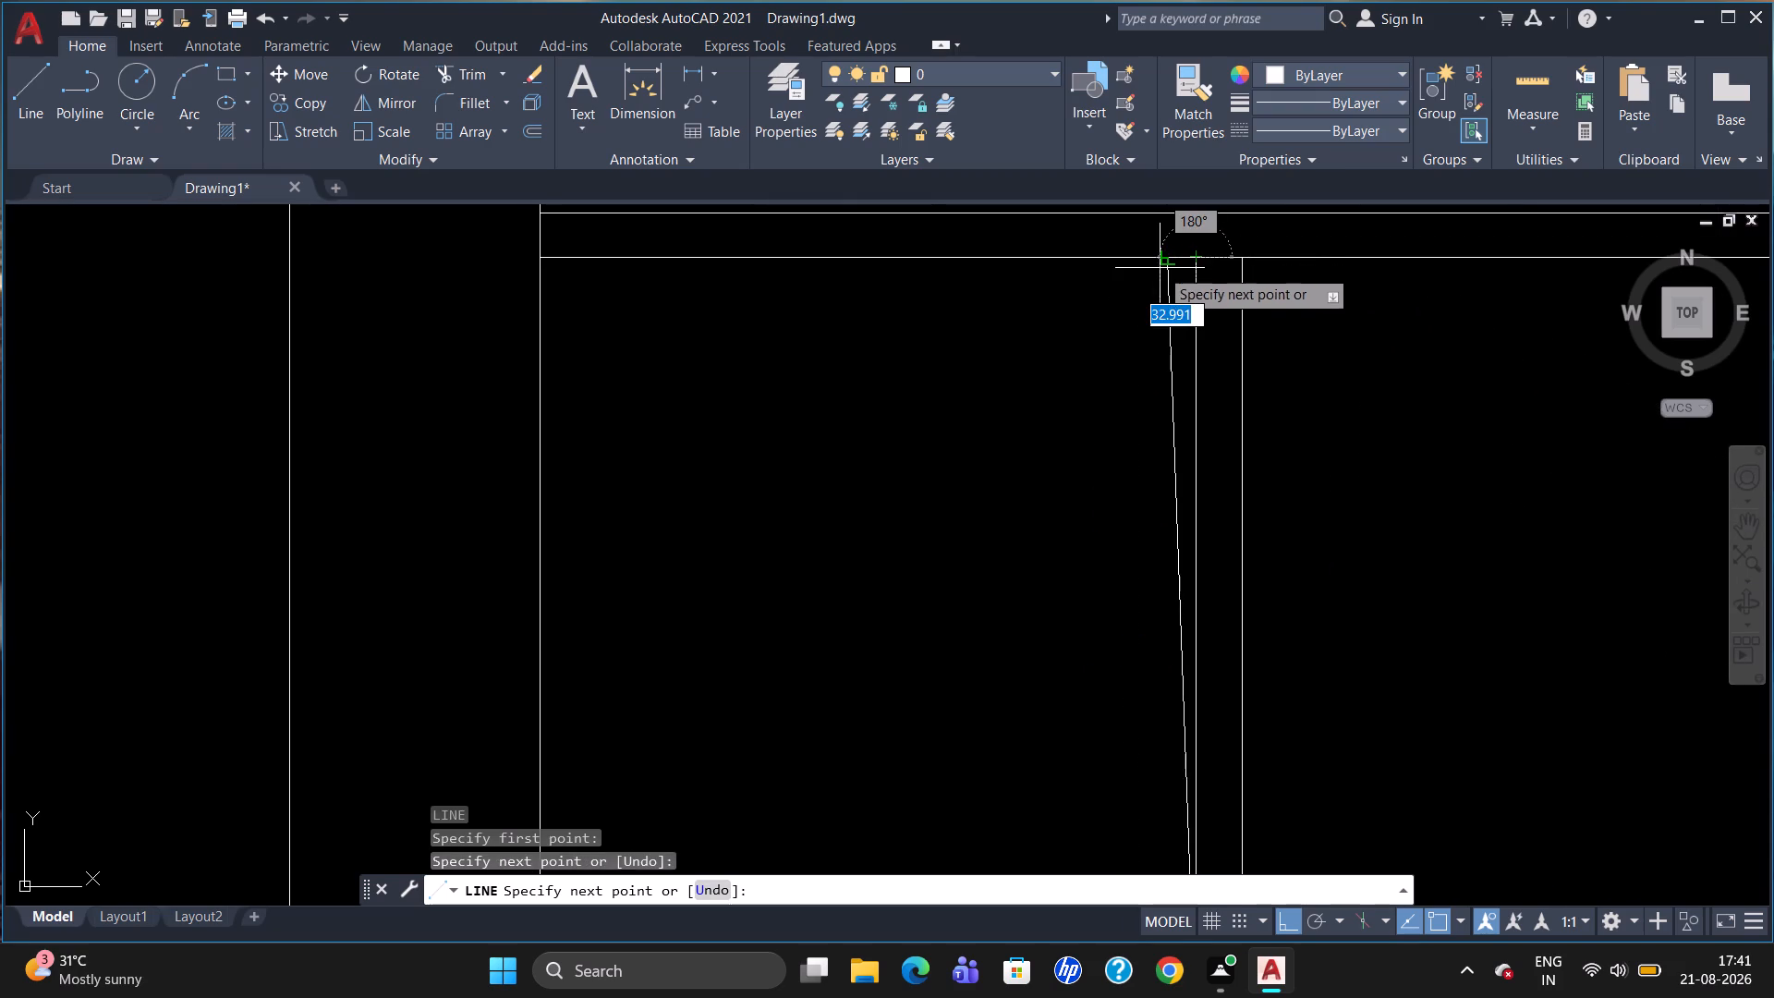
key(Escape)
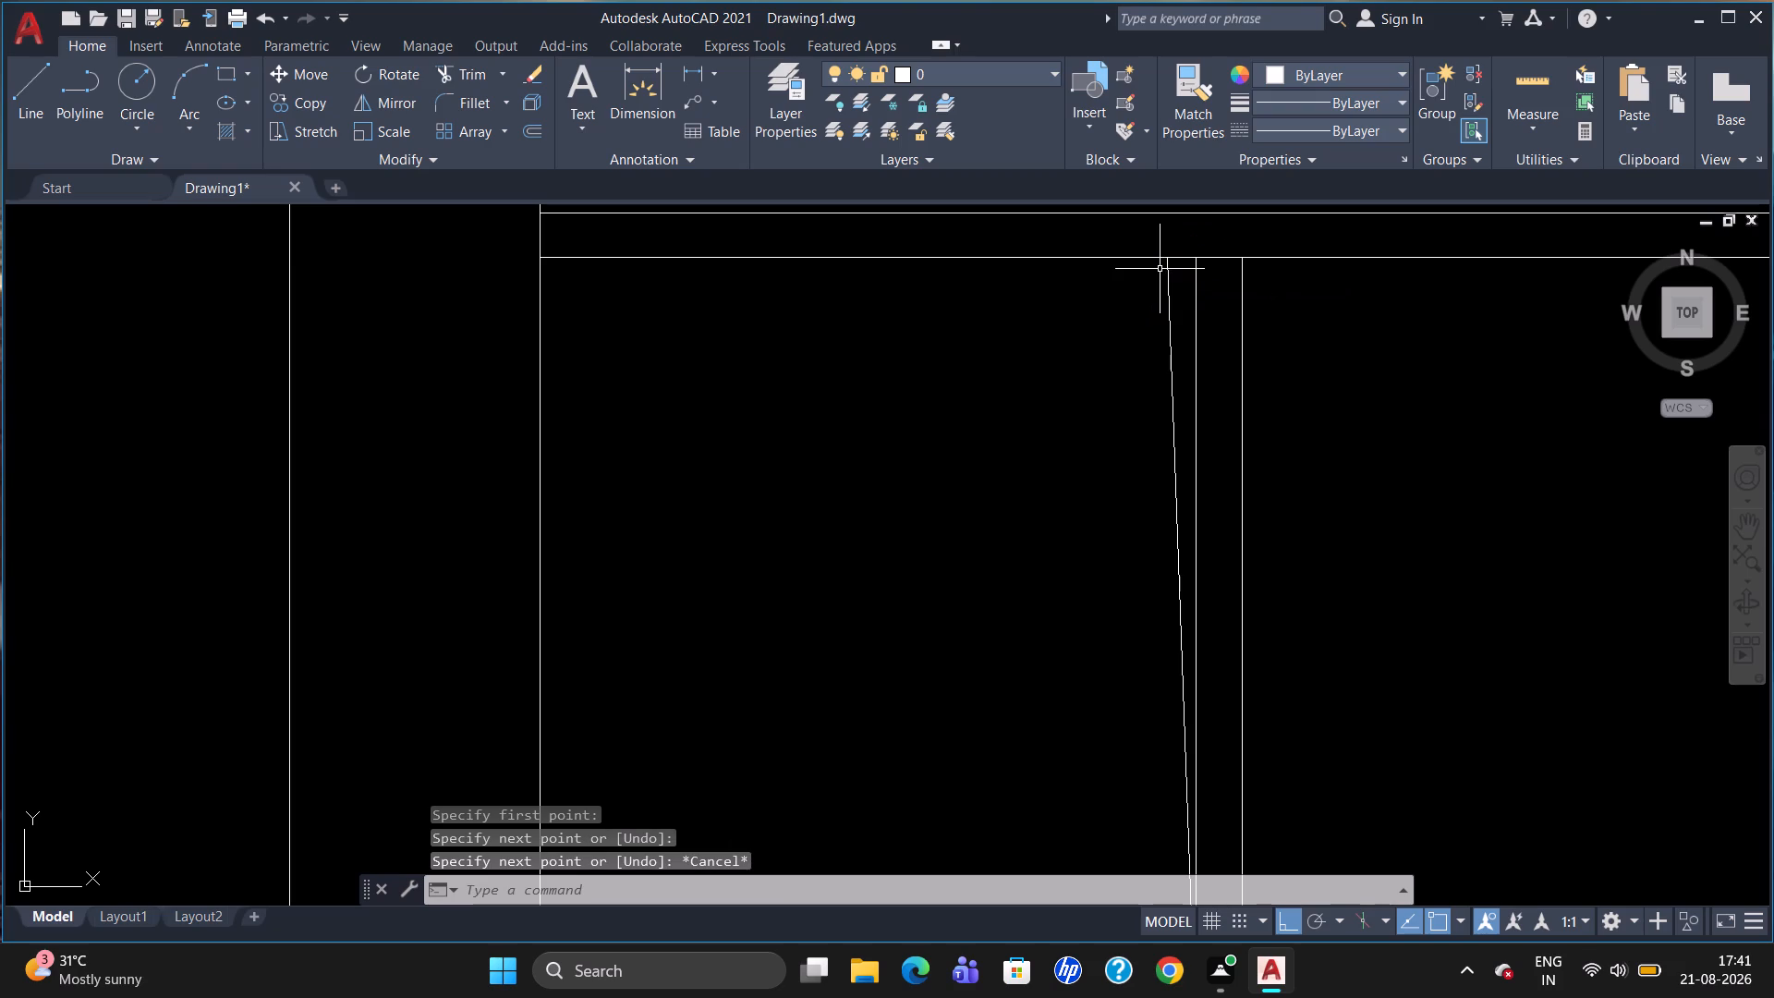
Delete the slanted line beside the new vertical divider line.
click(1168, 296)
key(Delete)
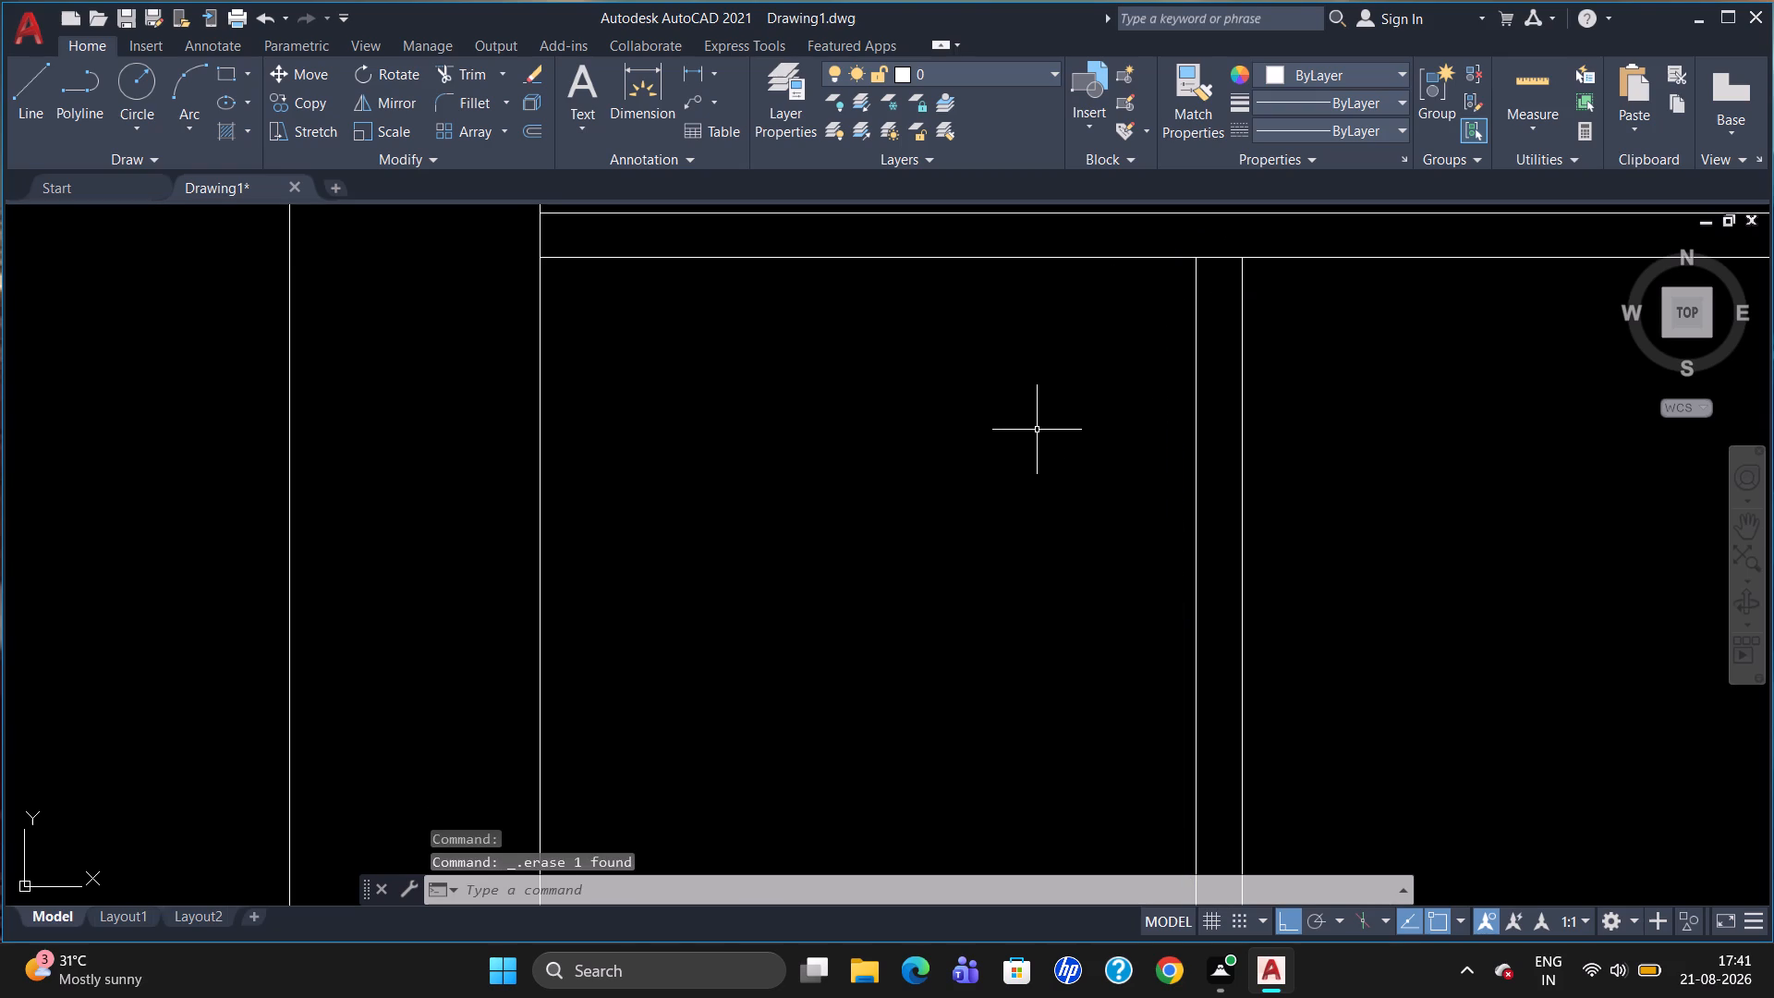
Offset the left vertical line of the narrow divider 20 to the left.
scroll(1101, 262, down, 1)
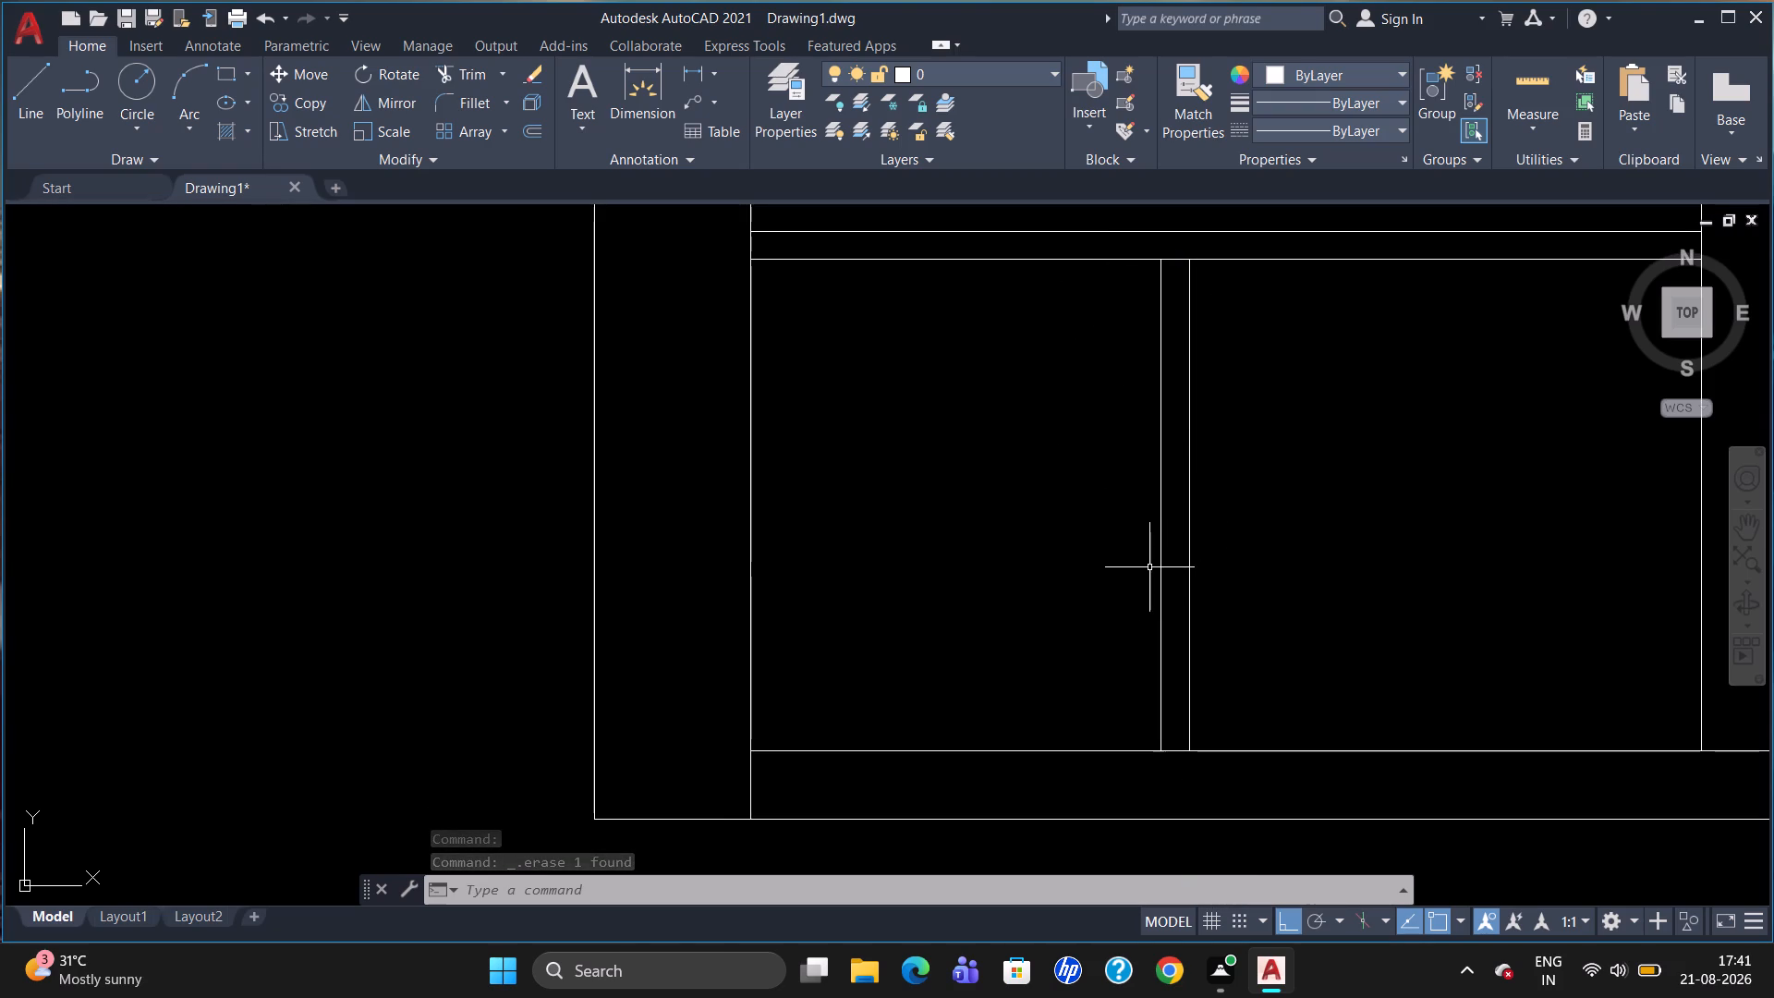
key(o)
key(Return)
text(20)
key(Return)
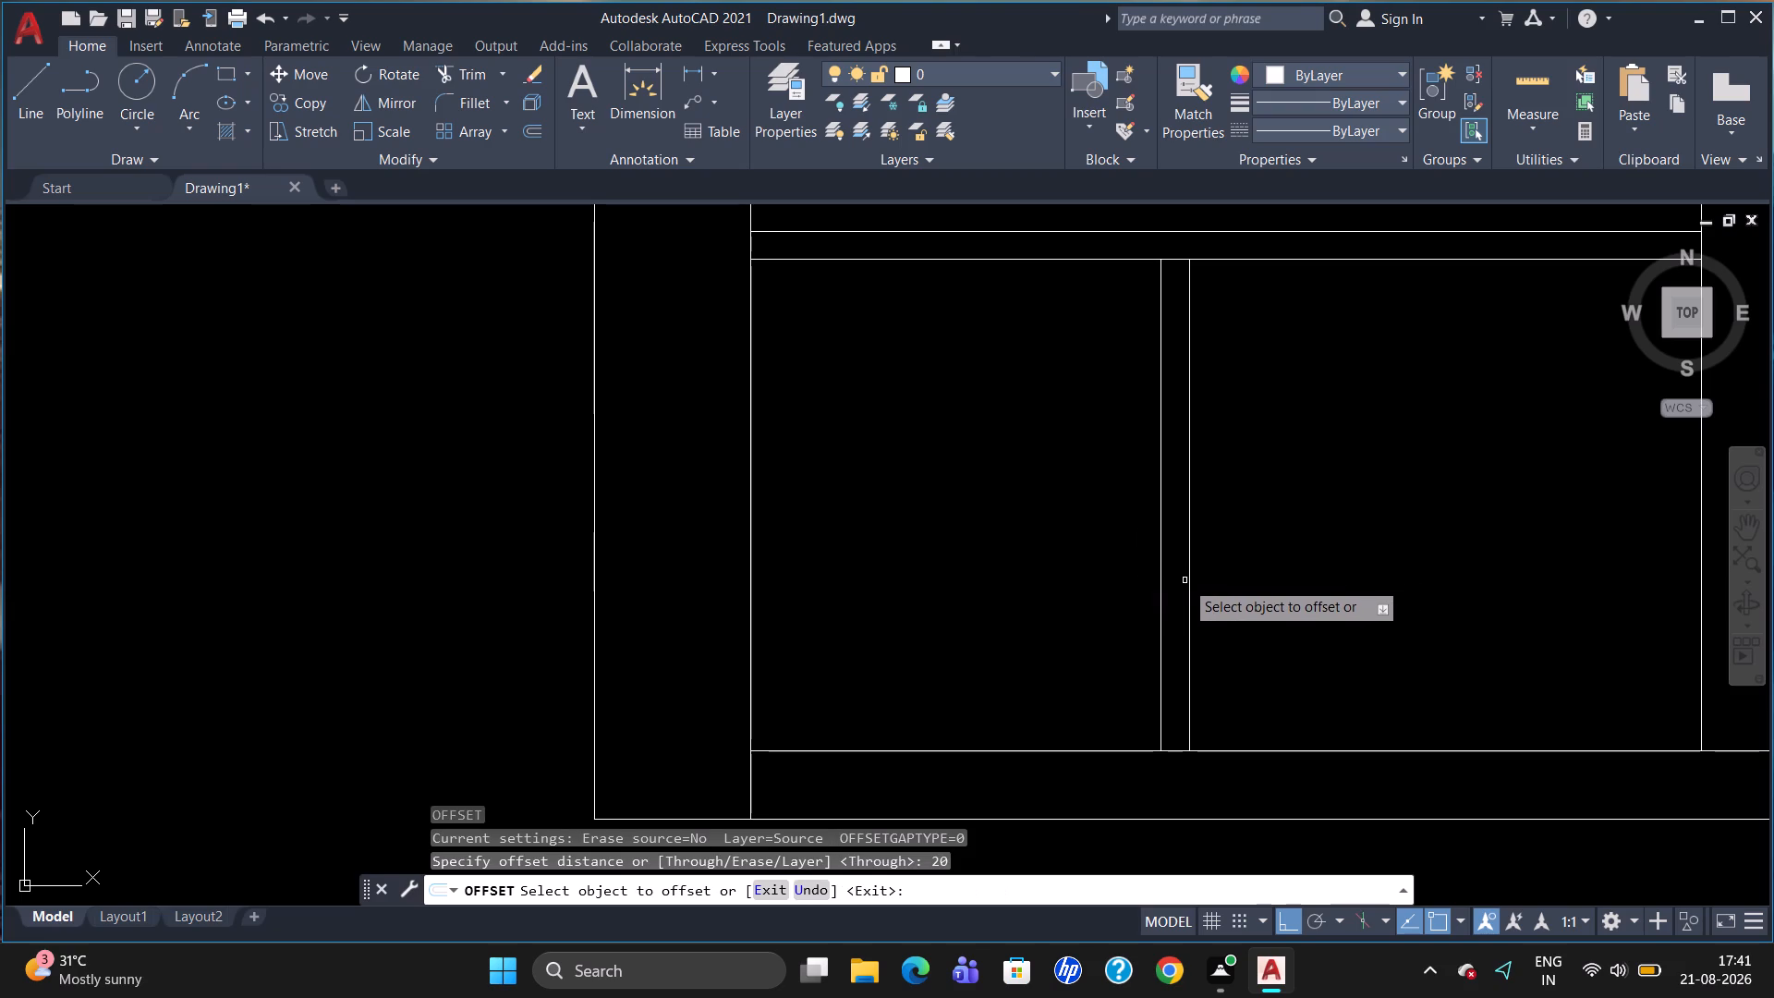
click(1159, 601)
click(1153, 602)
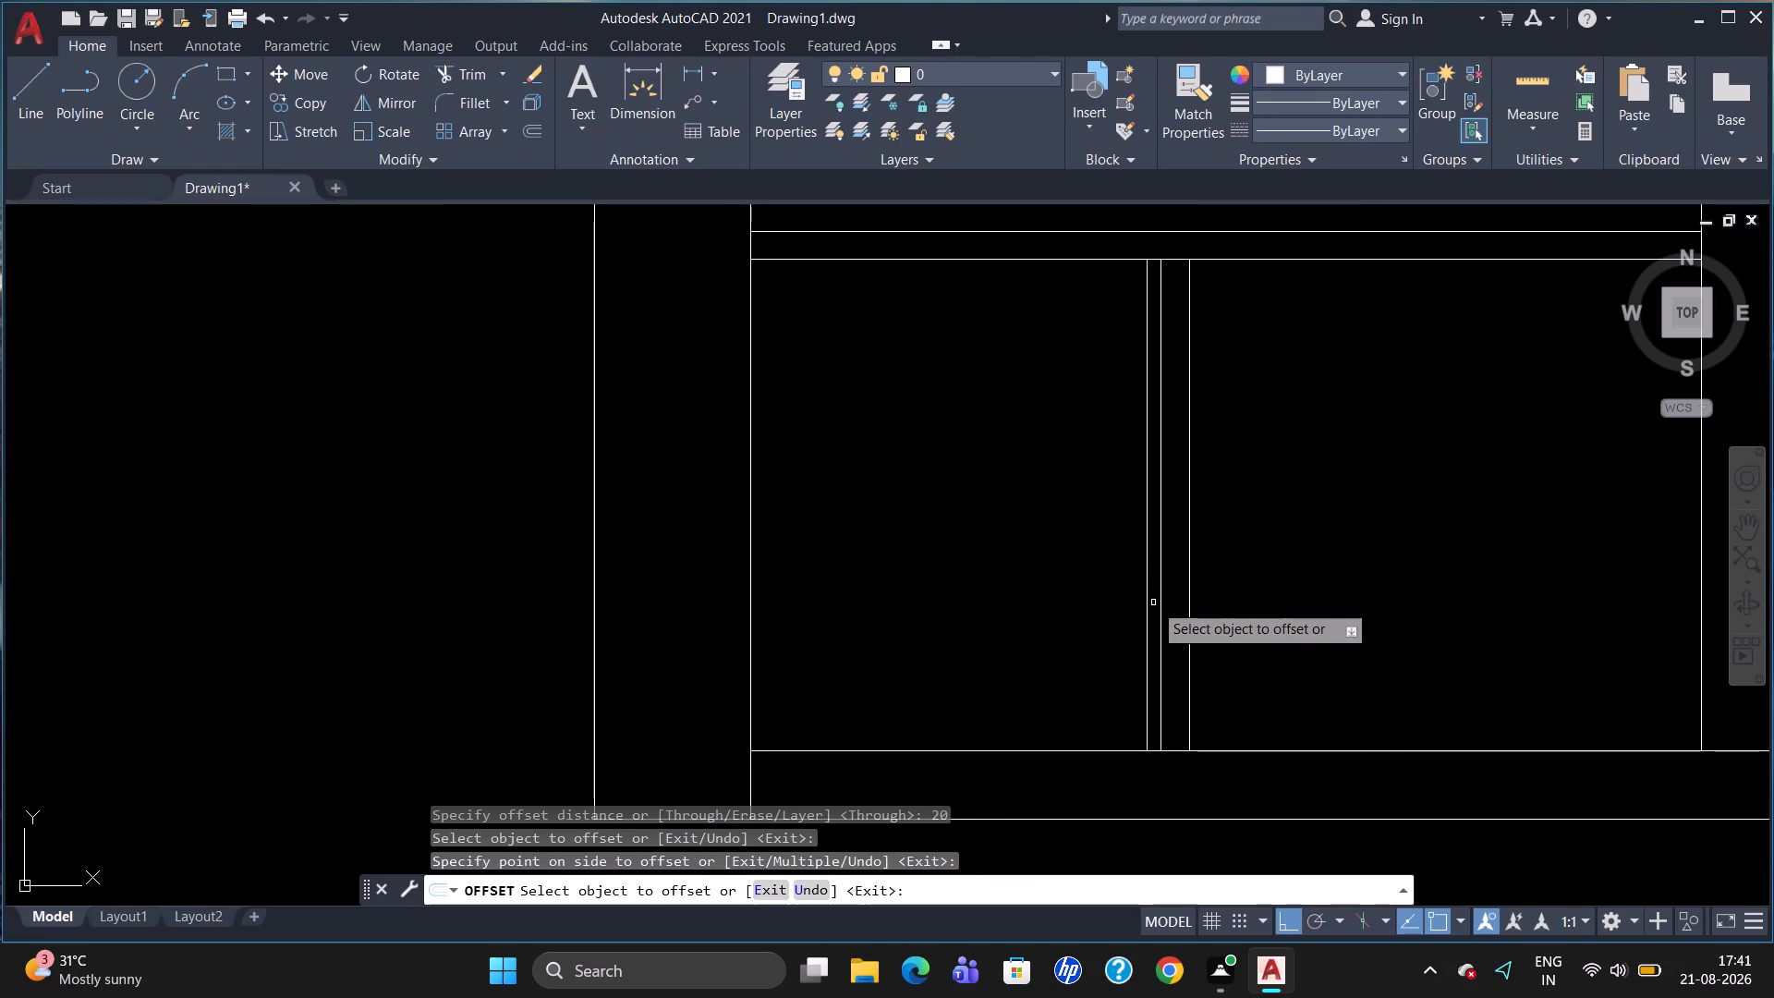
key(Escape)
Draw a vertical line from the new offset line's bottom end down to the outer bottom line.
key(l)
key(Return)
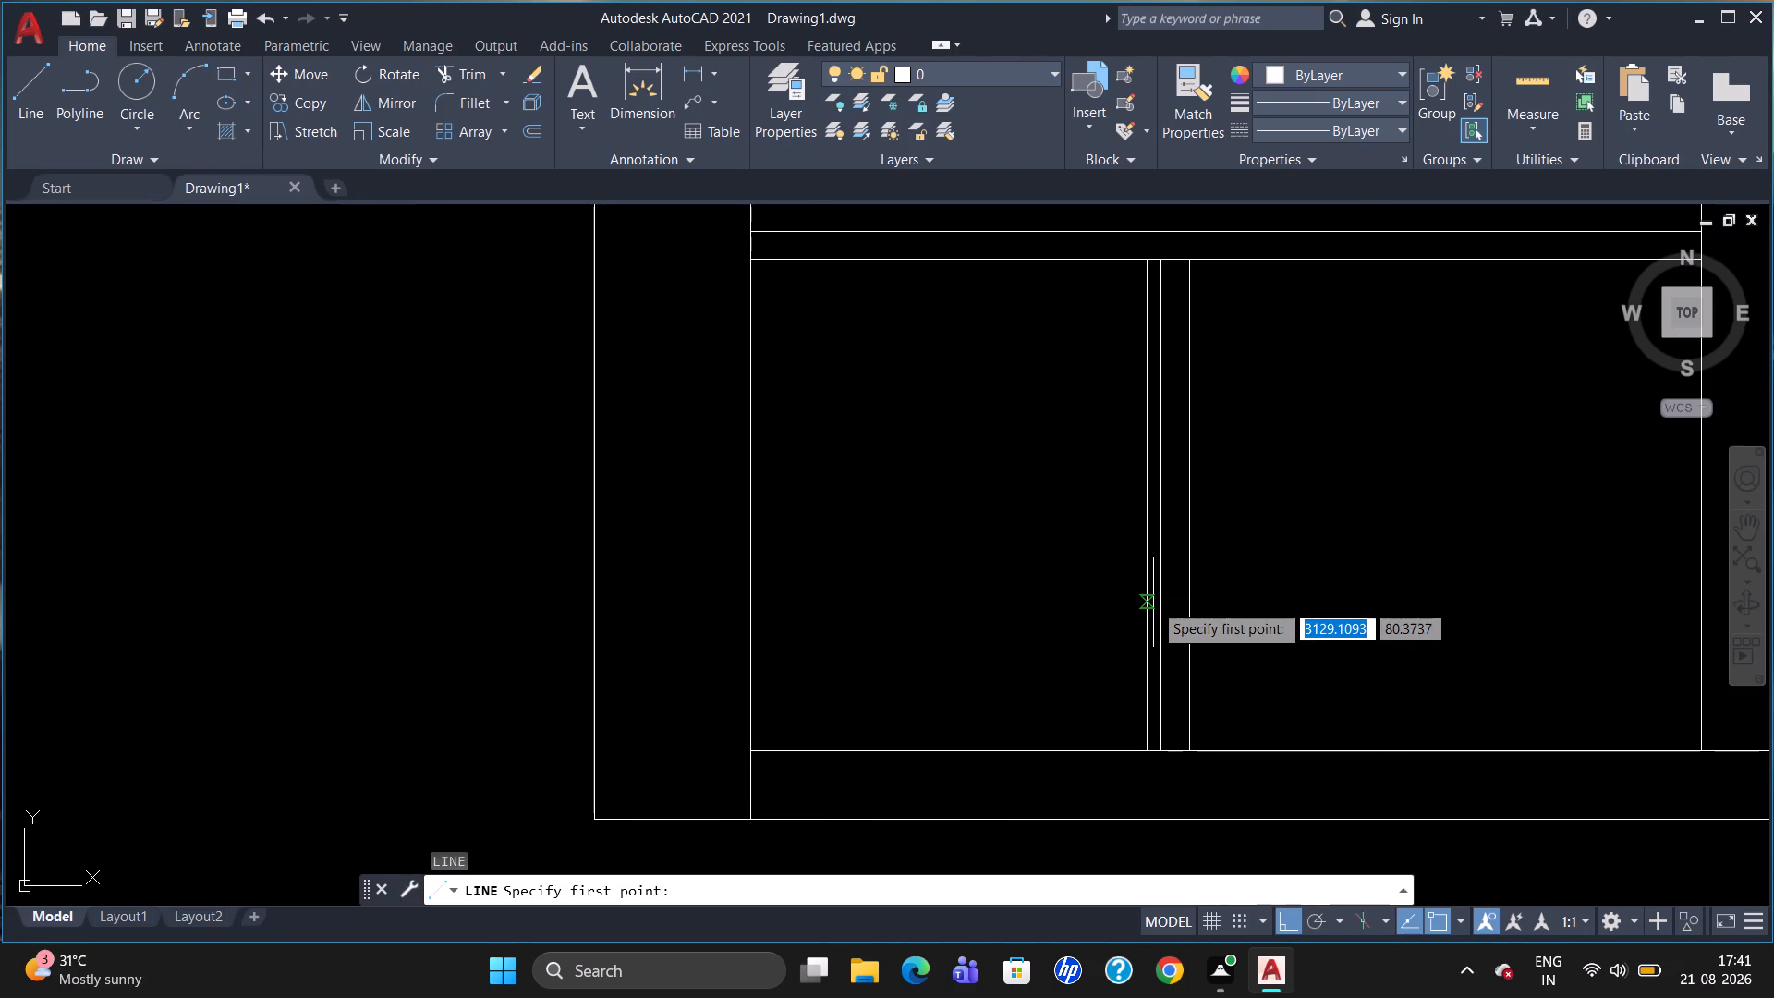
click(1137, 755)
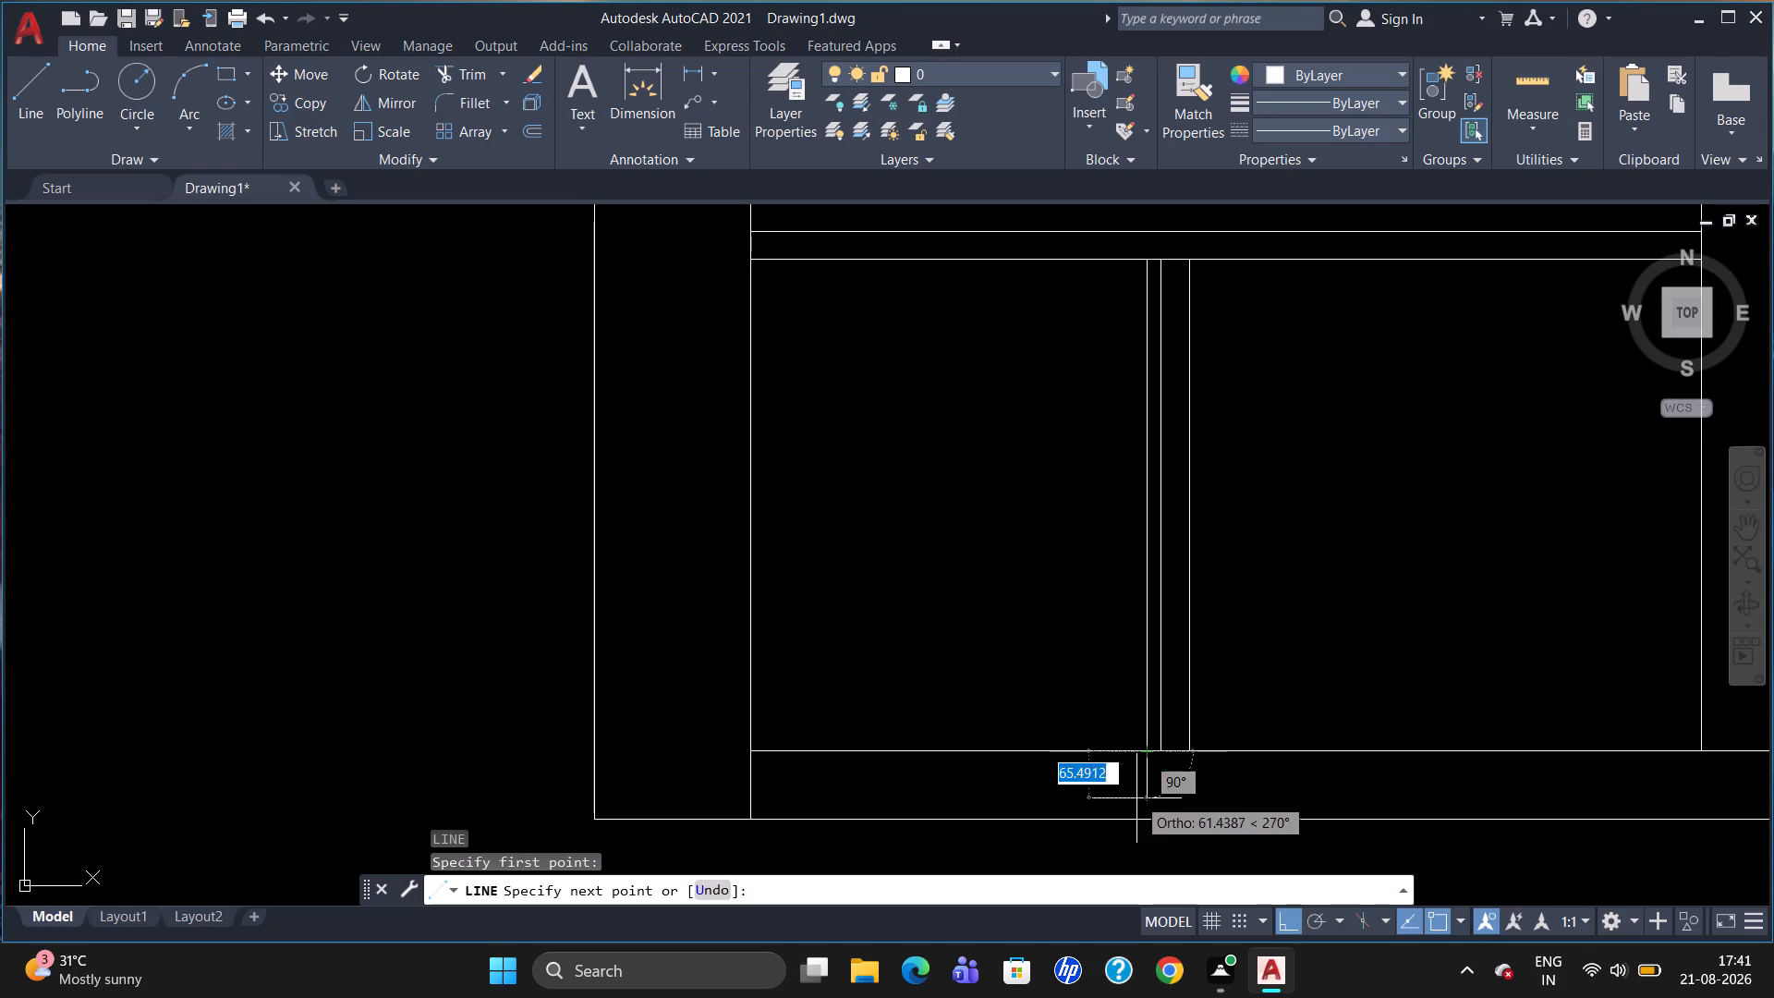
click(1139, 823)
key(Escape)
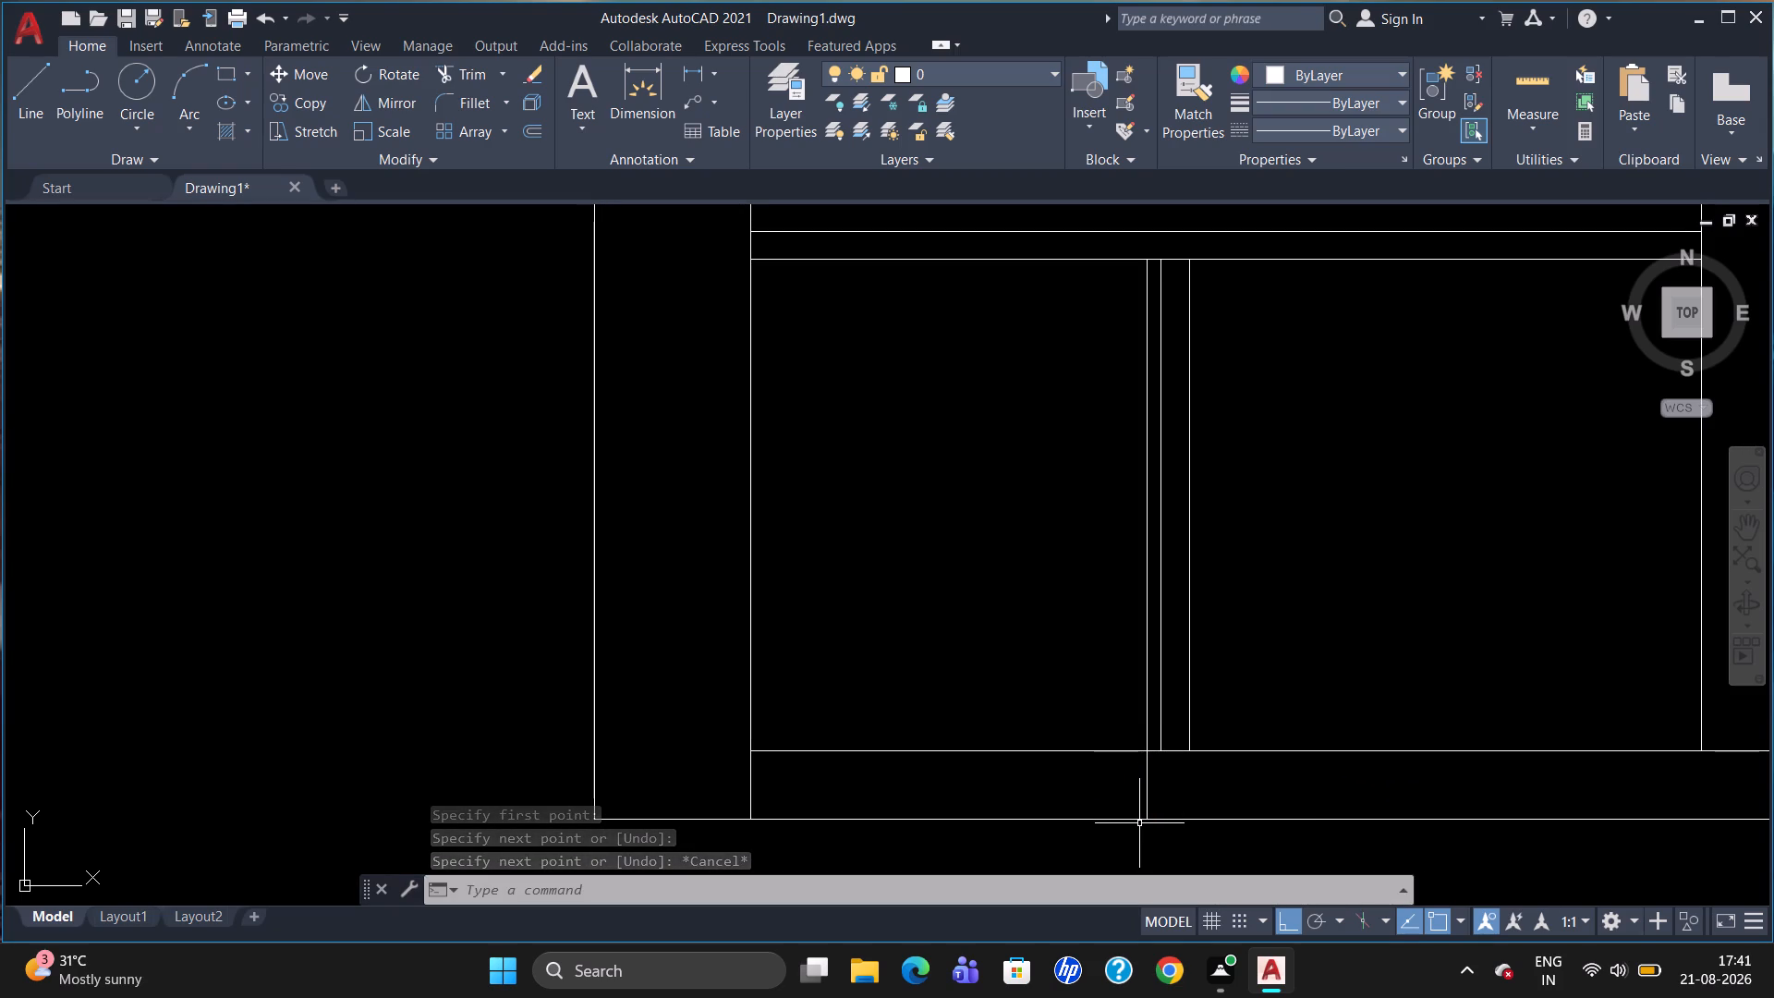
Break the lower of the two horizontal lines at the top end of the leftmost divider line.
scroll(1370, 238, down, 2)
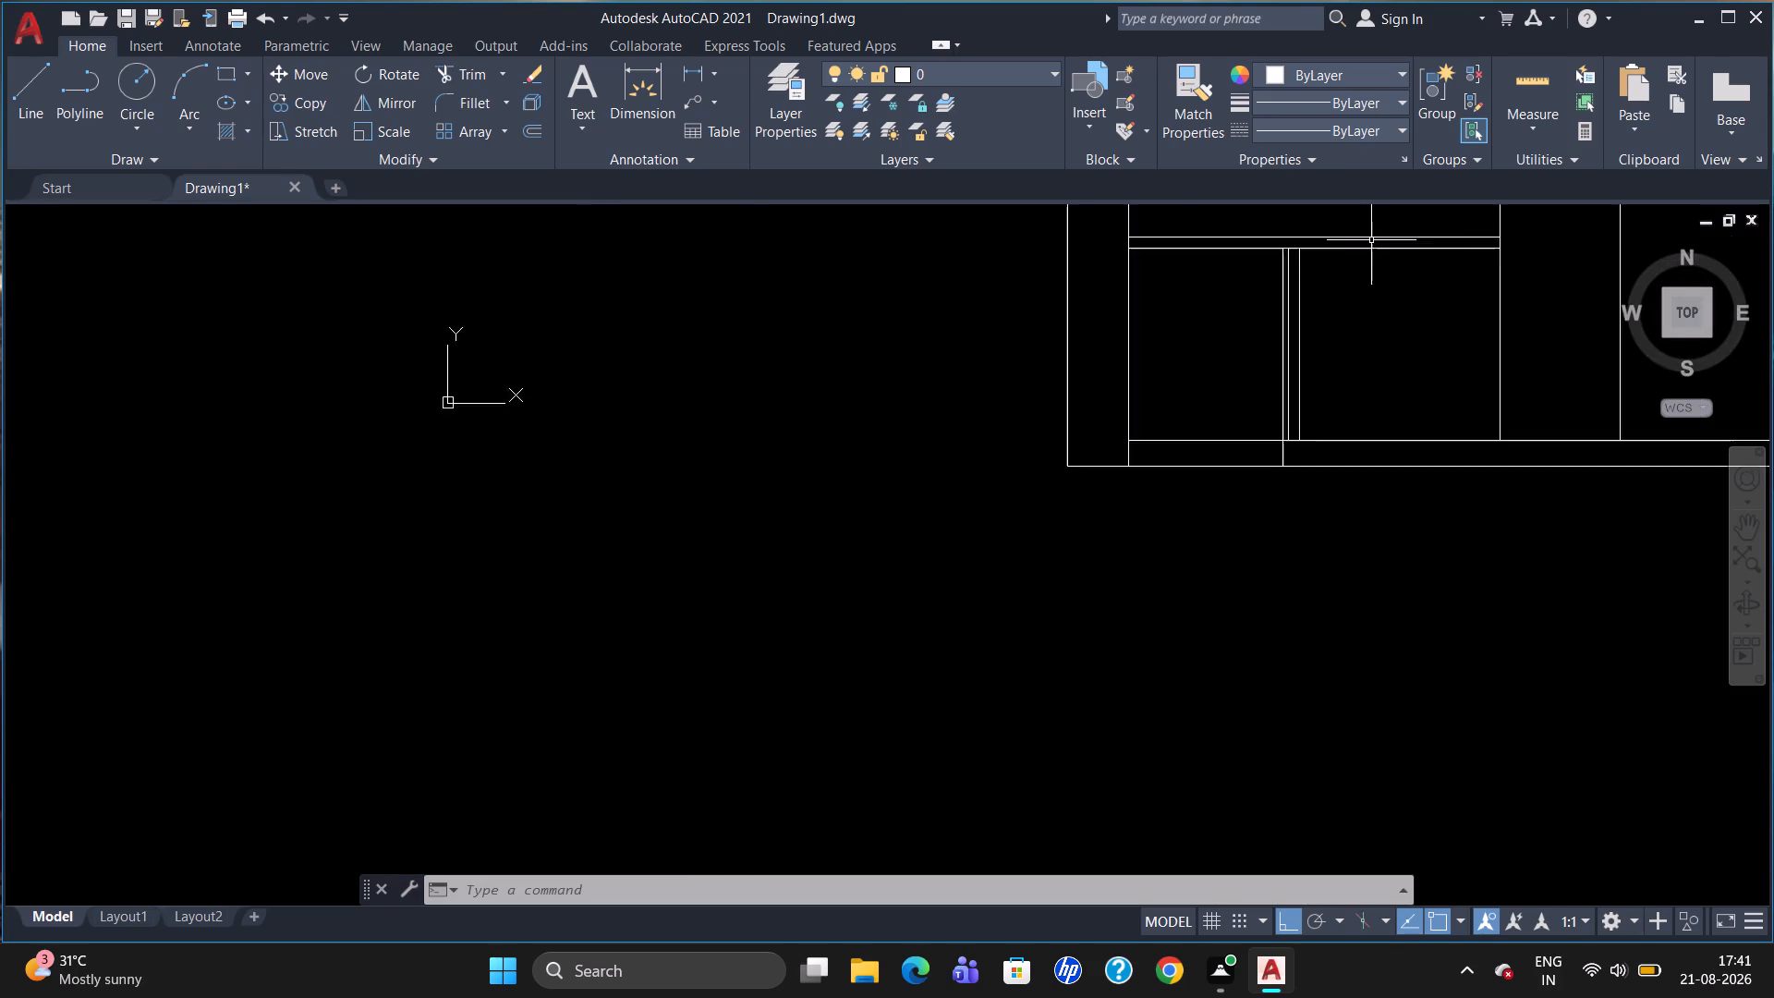
scroll(1371, 241, down, 1)
scroll(1445, 249, up, 2)
scroll(1437, 309, down, 2)
scroll(1429, 239, up, 1)
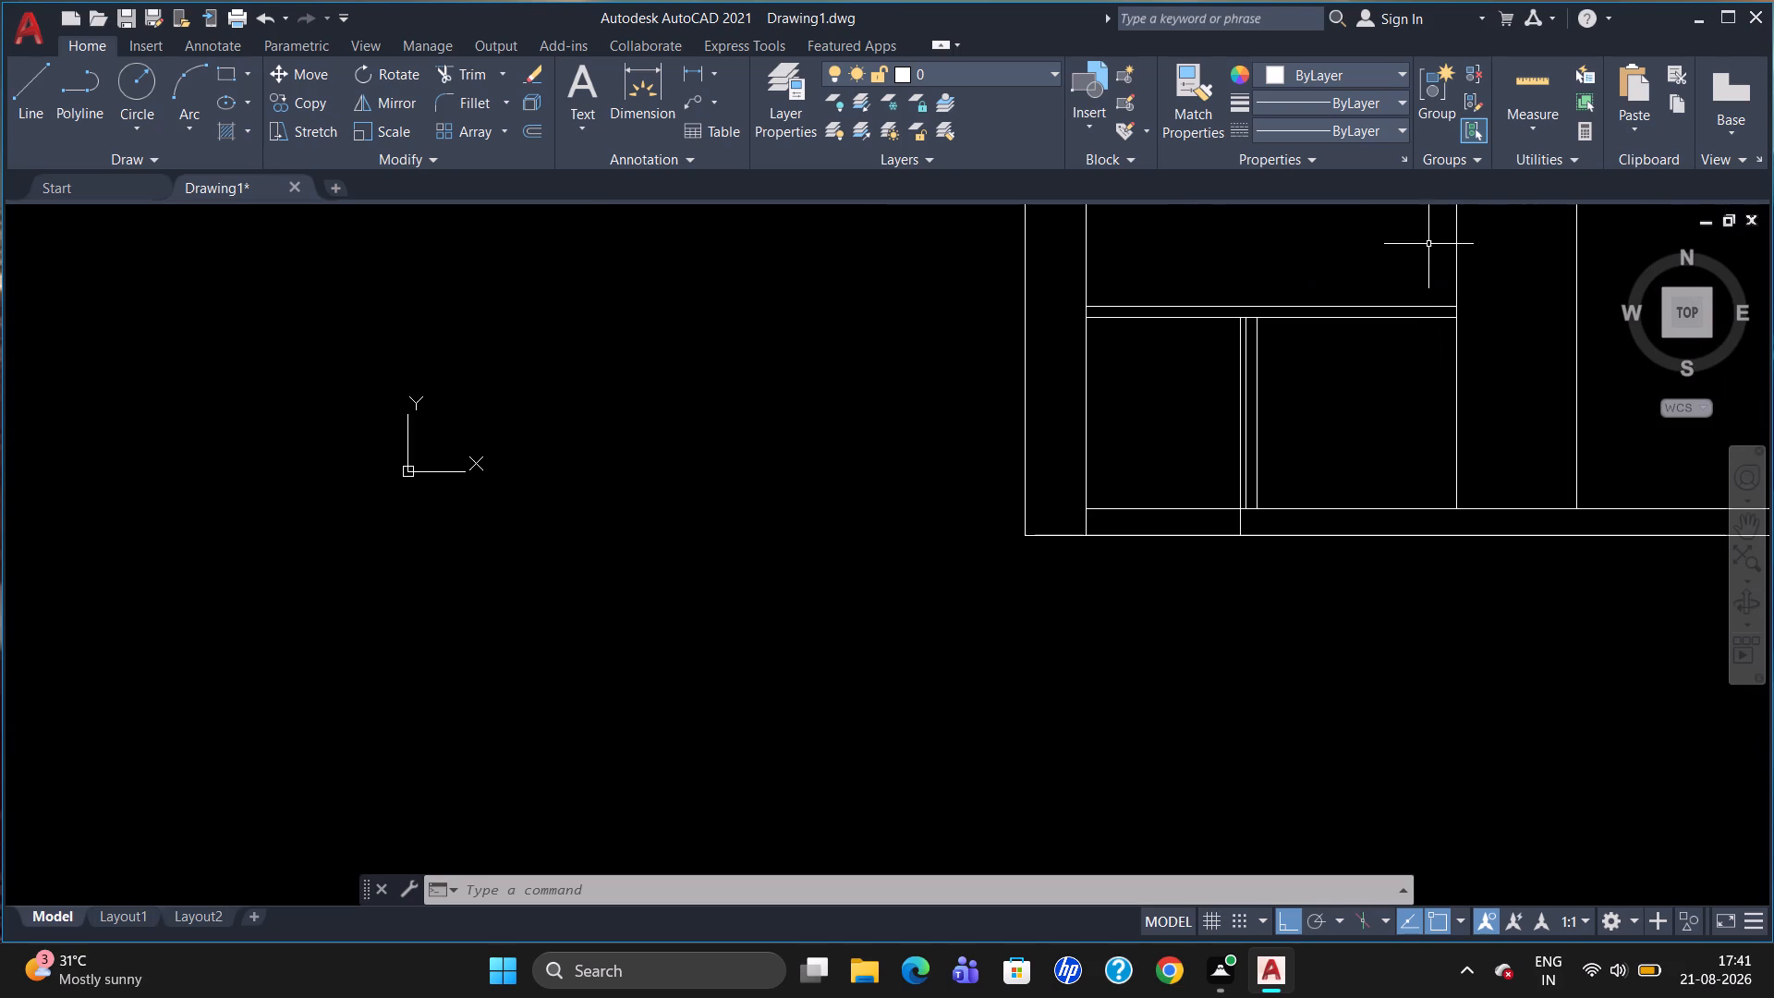
scroll(1360, 244, up, 2)
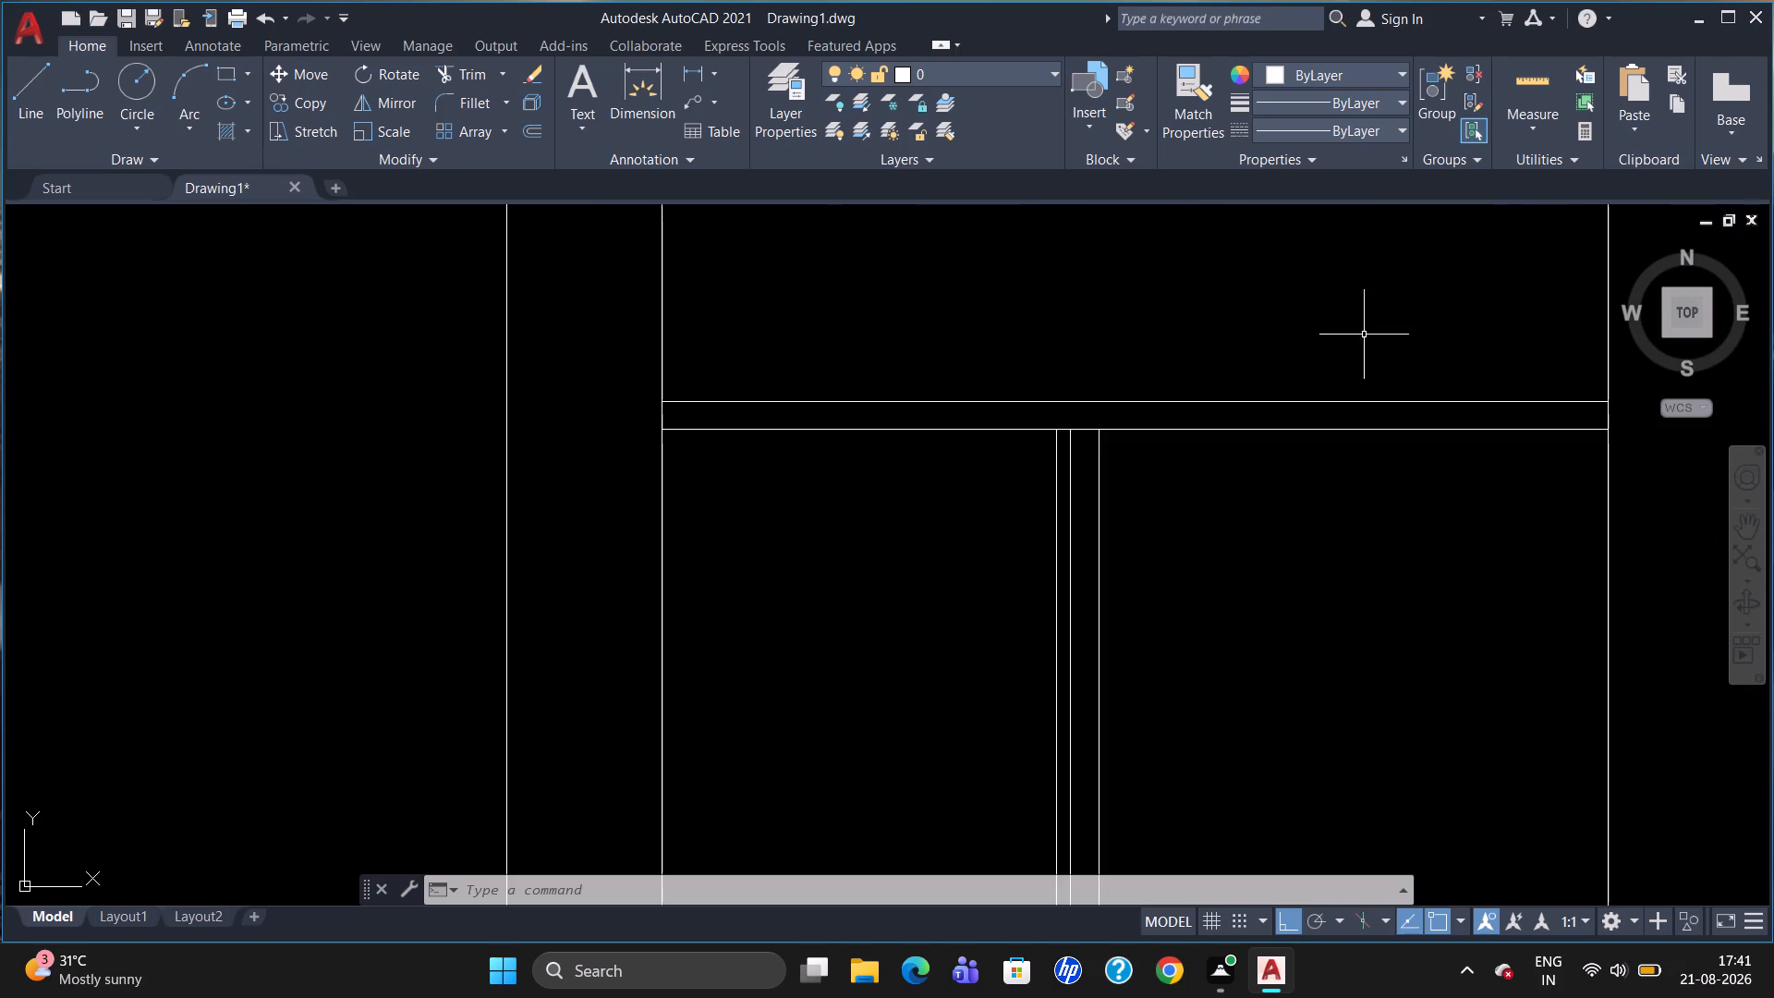
text(BR)
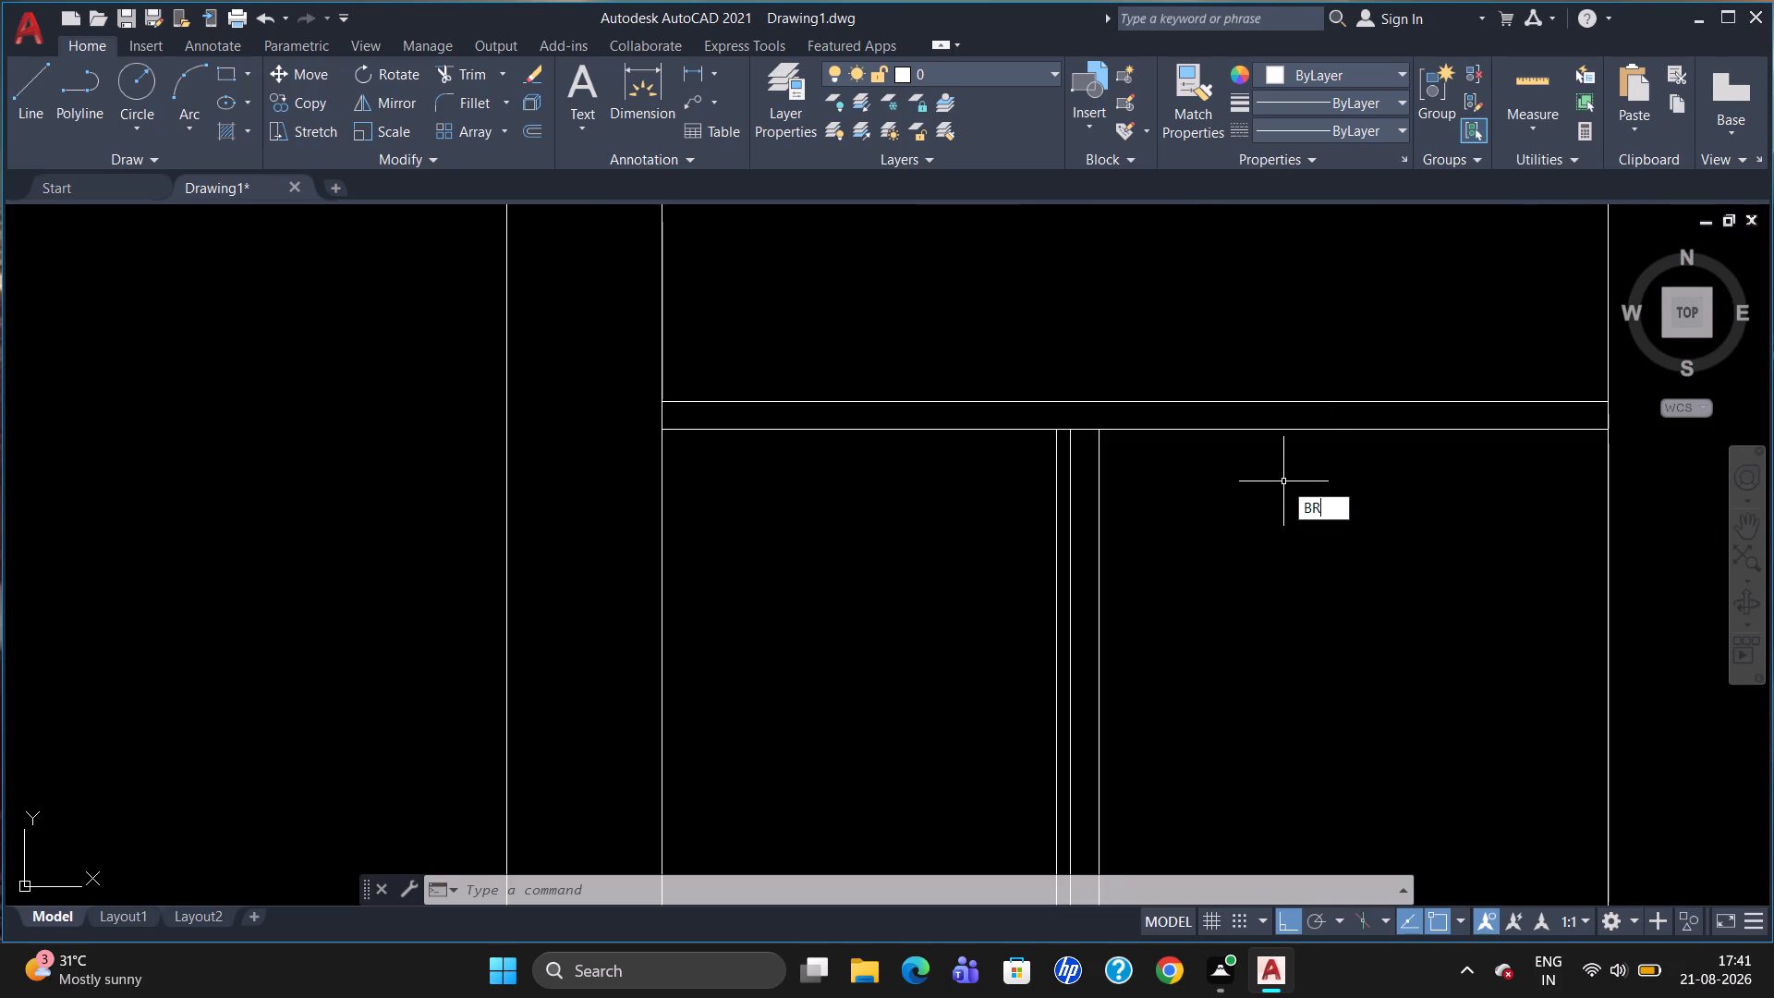
click(1326, 547)
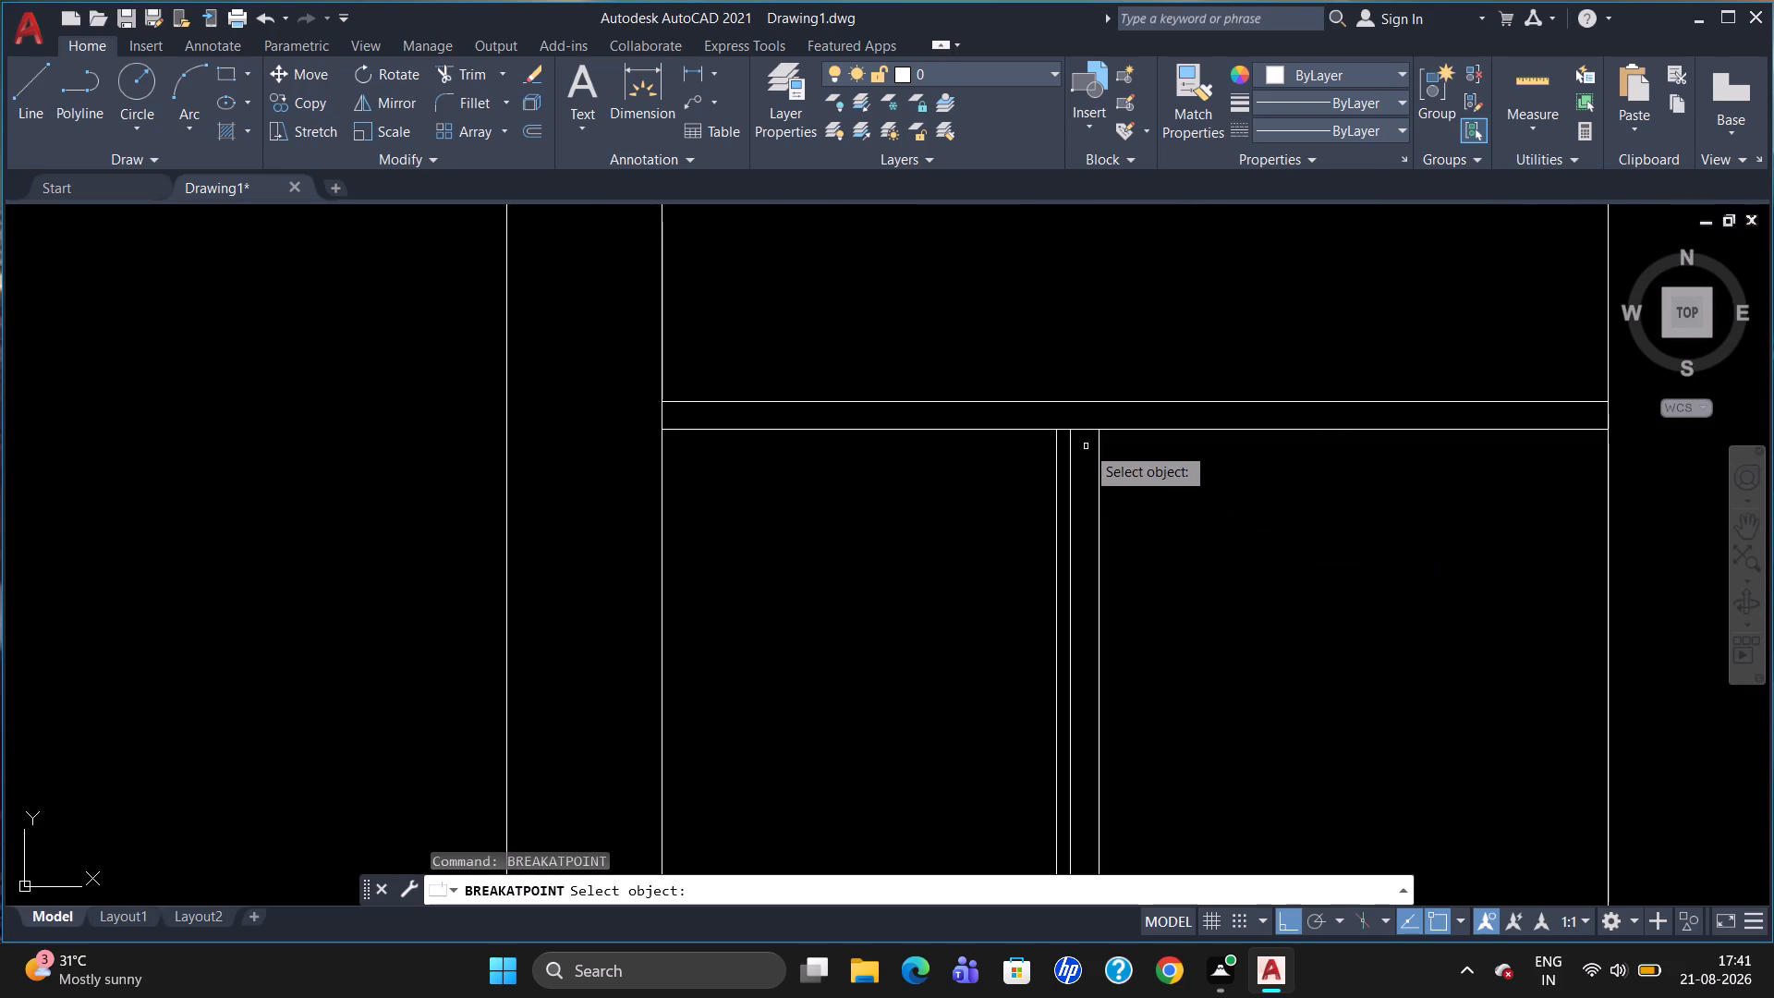
click(1115, 427)
click(1056, 431)
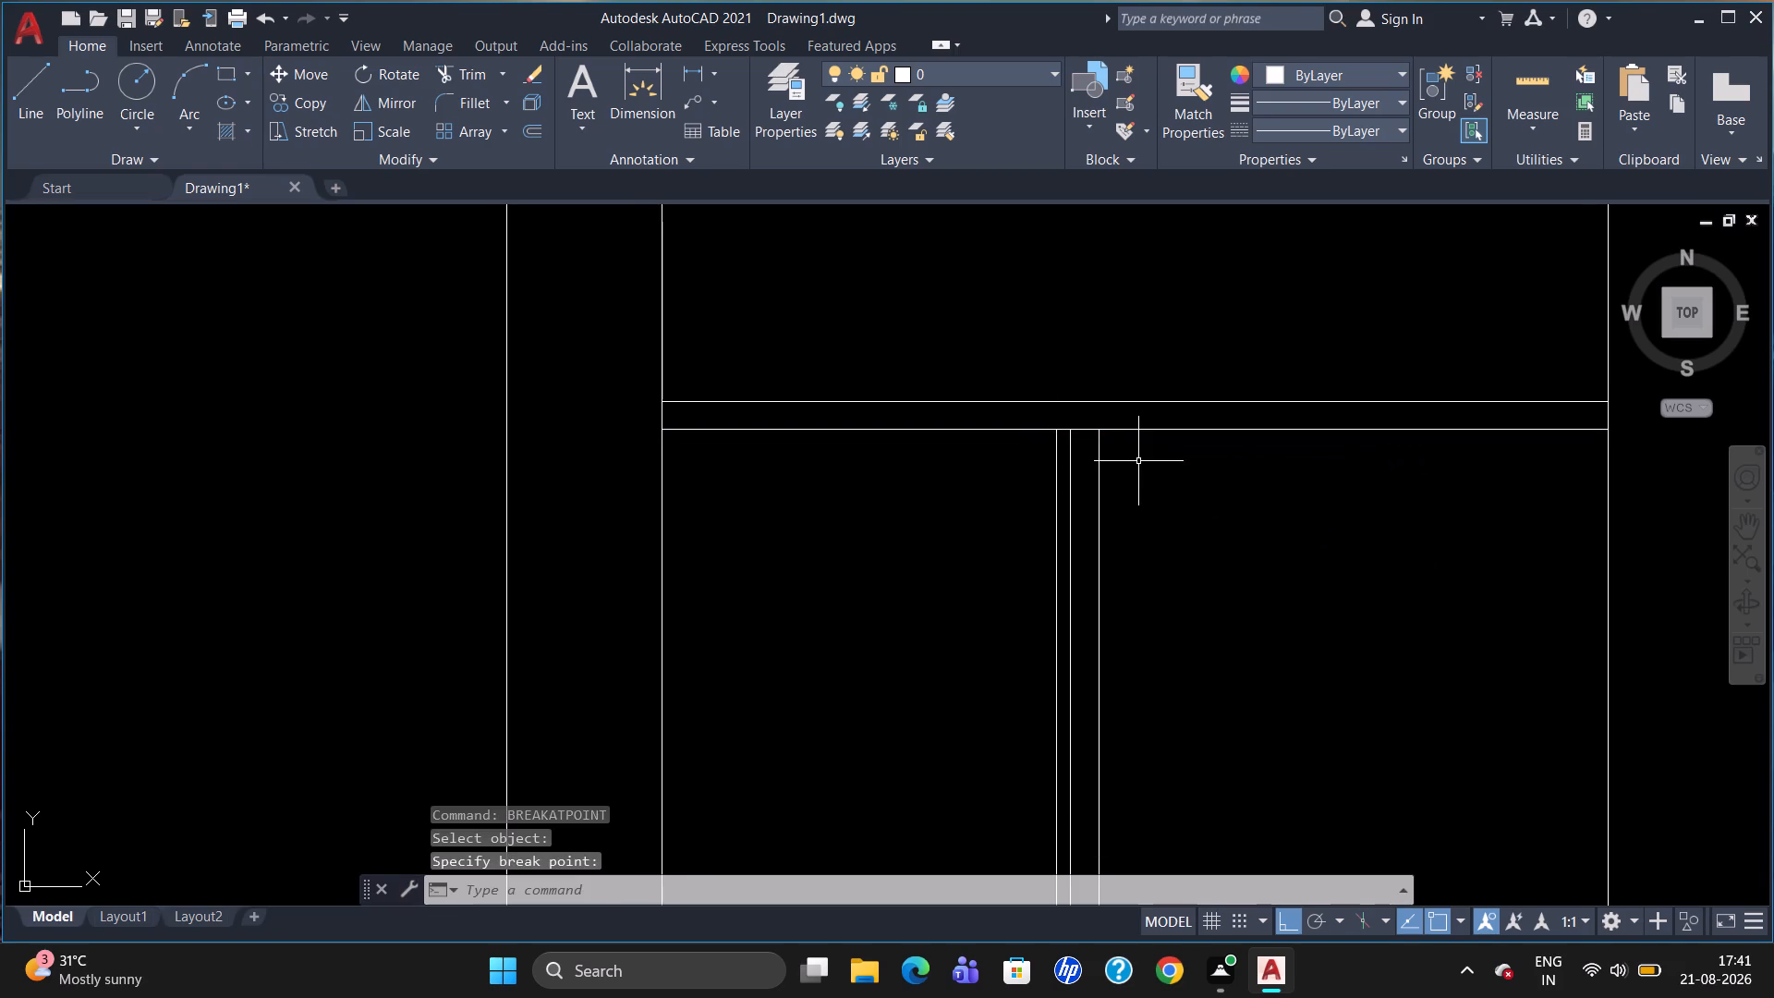
Offset the part of the broken horizontal line right of the break point 30 downward.
key(o)
key(Return)
text(30)
key(Return)
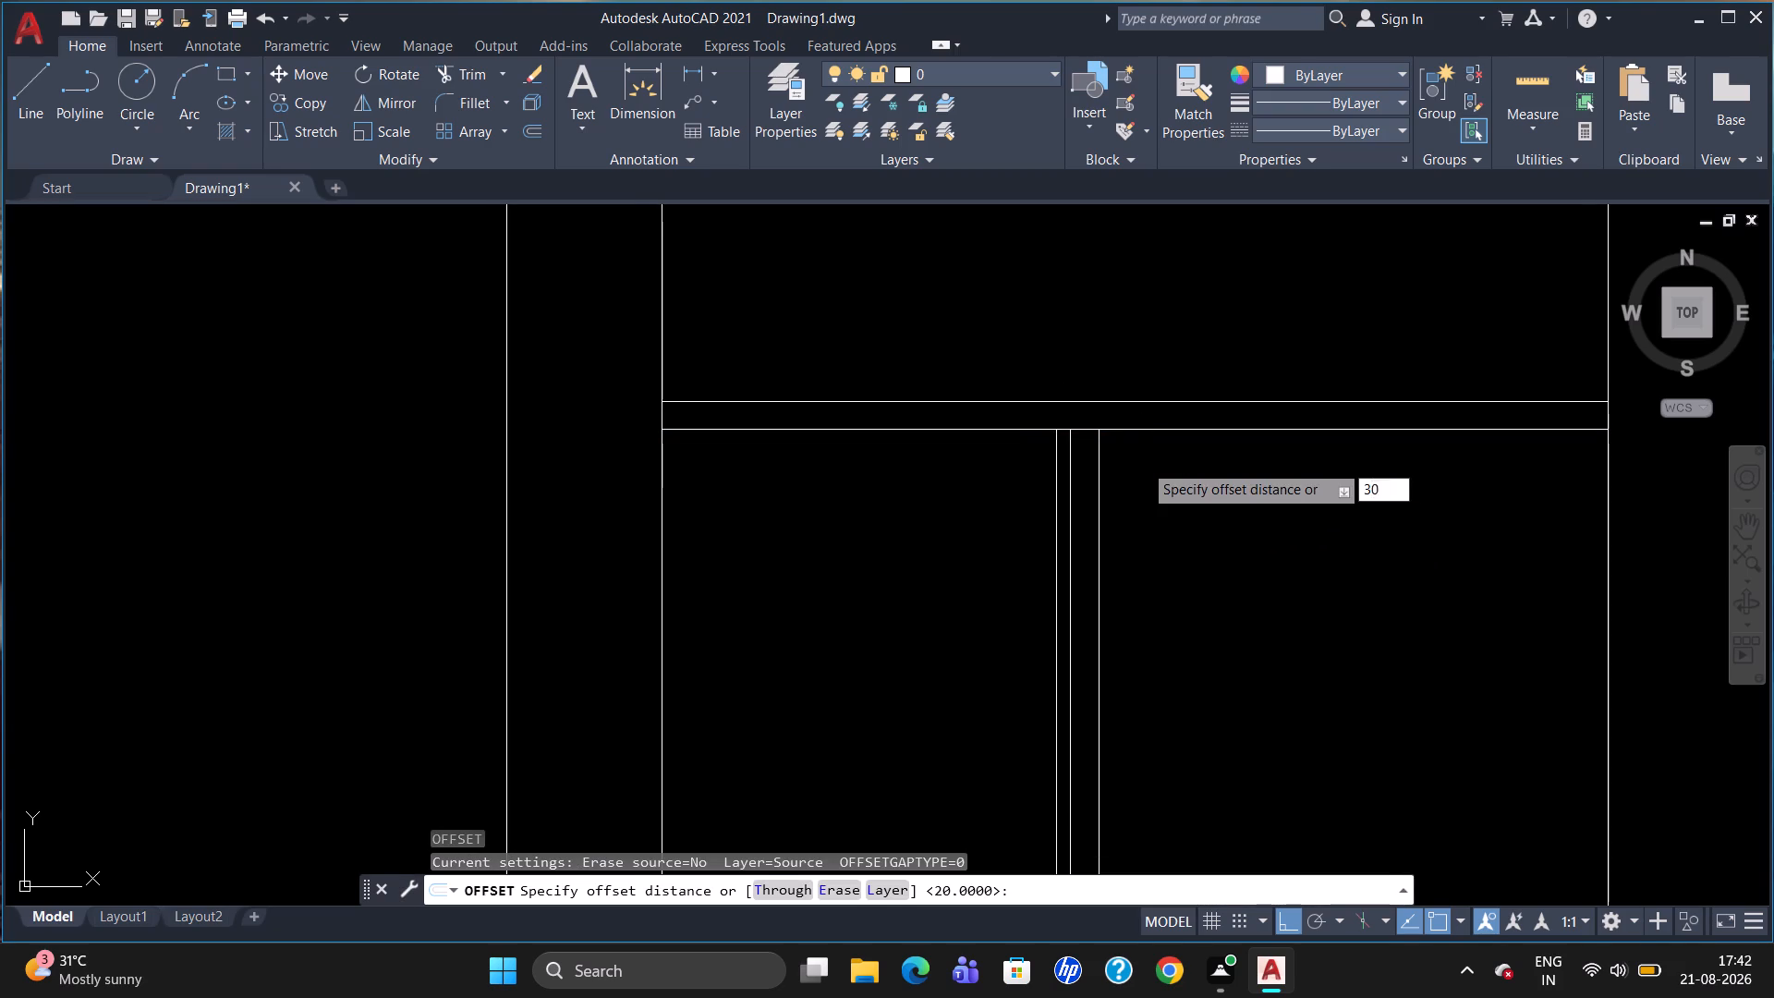
click(1141, 432)
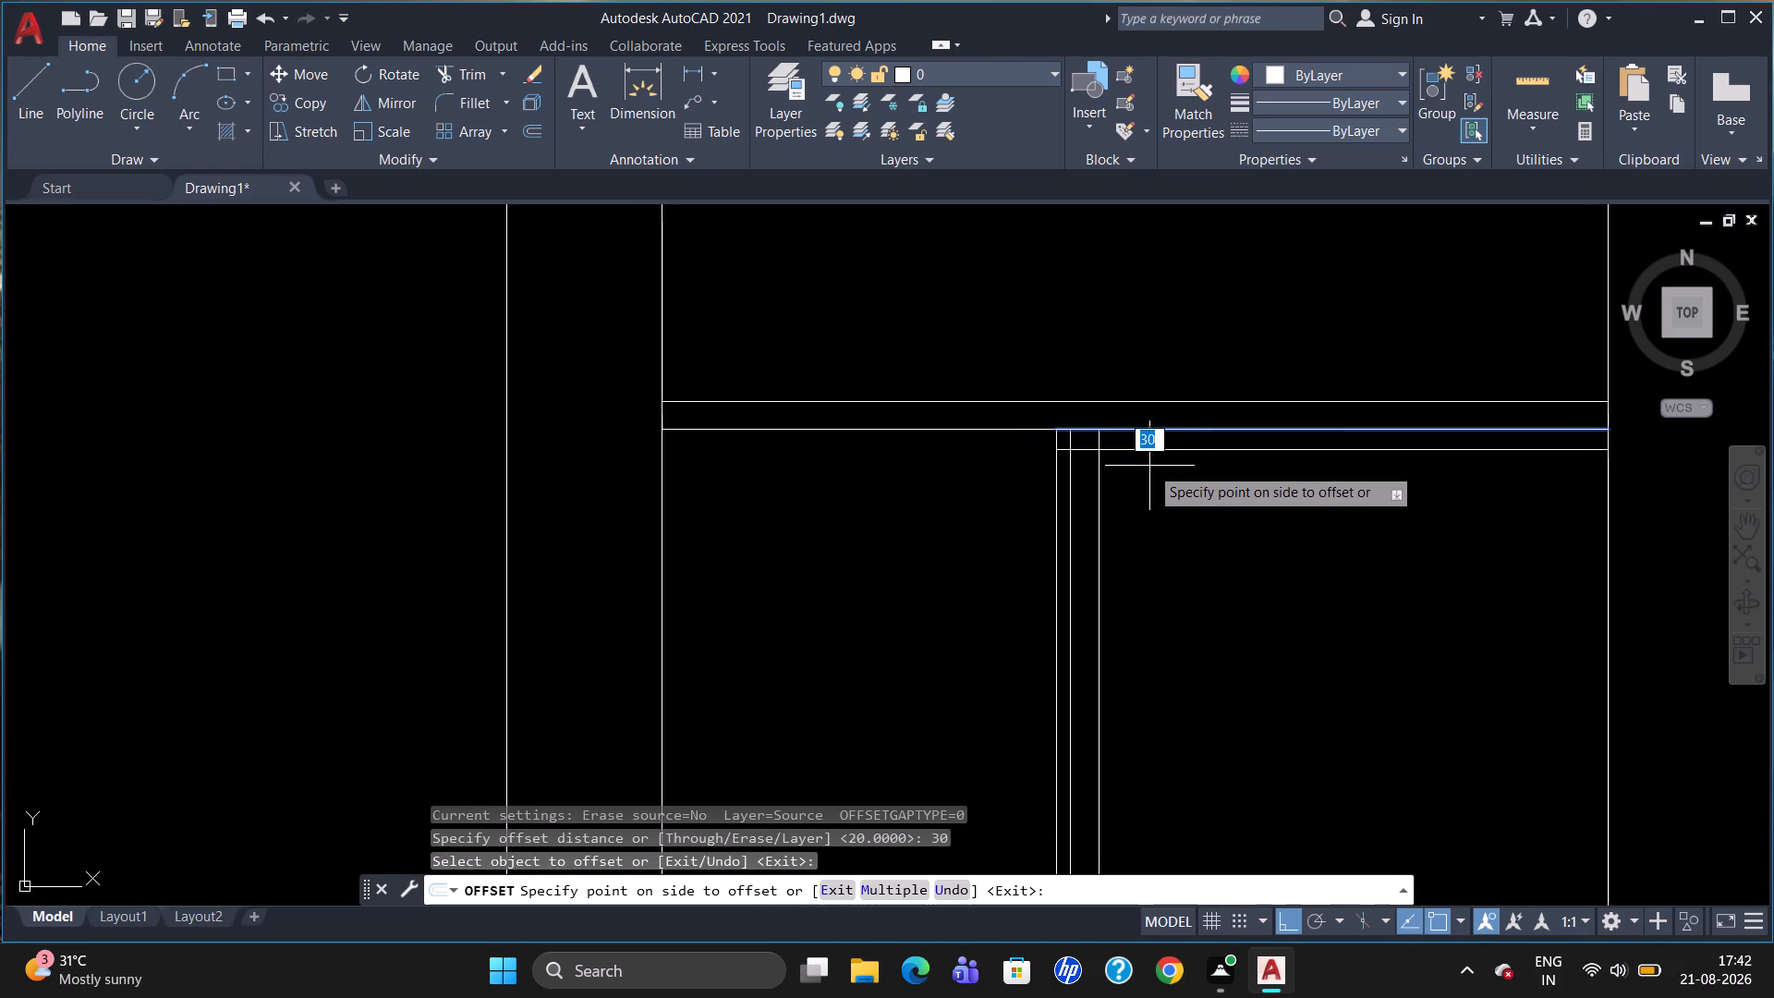
click(1149, 466)
key(Escape)
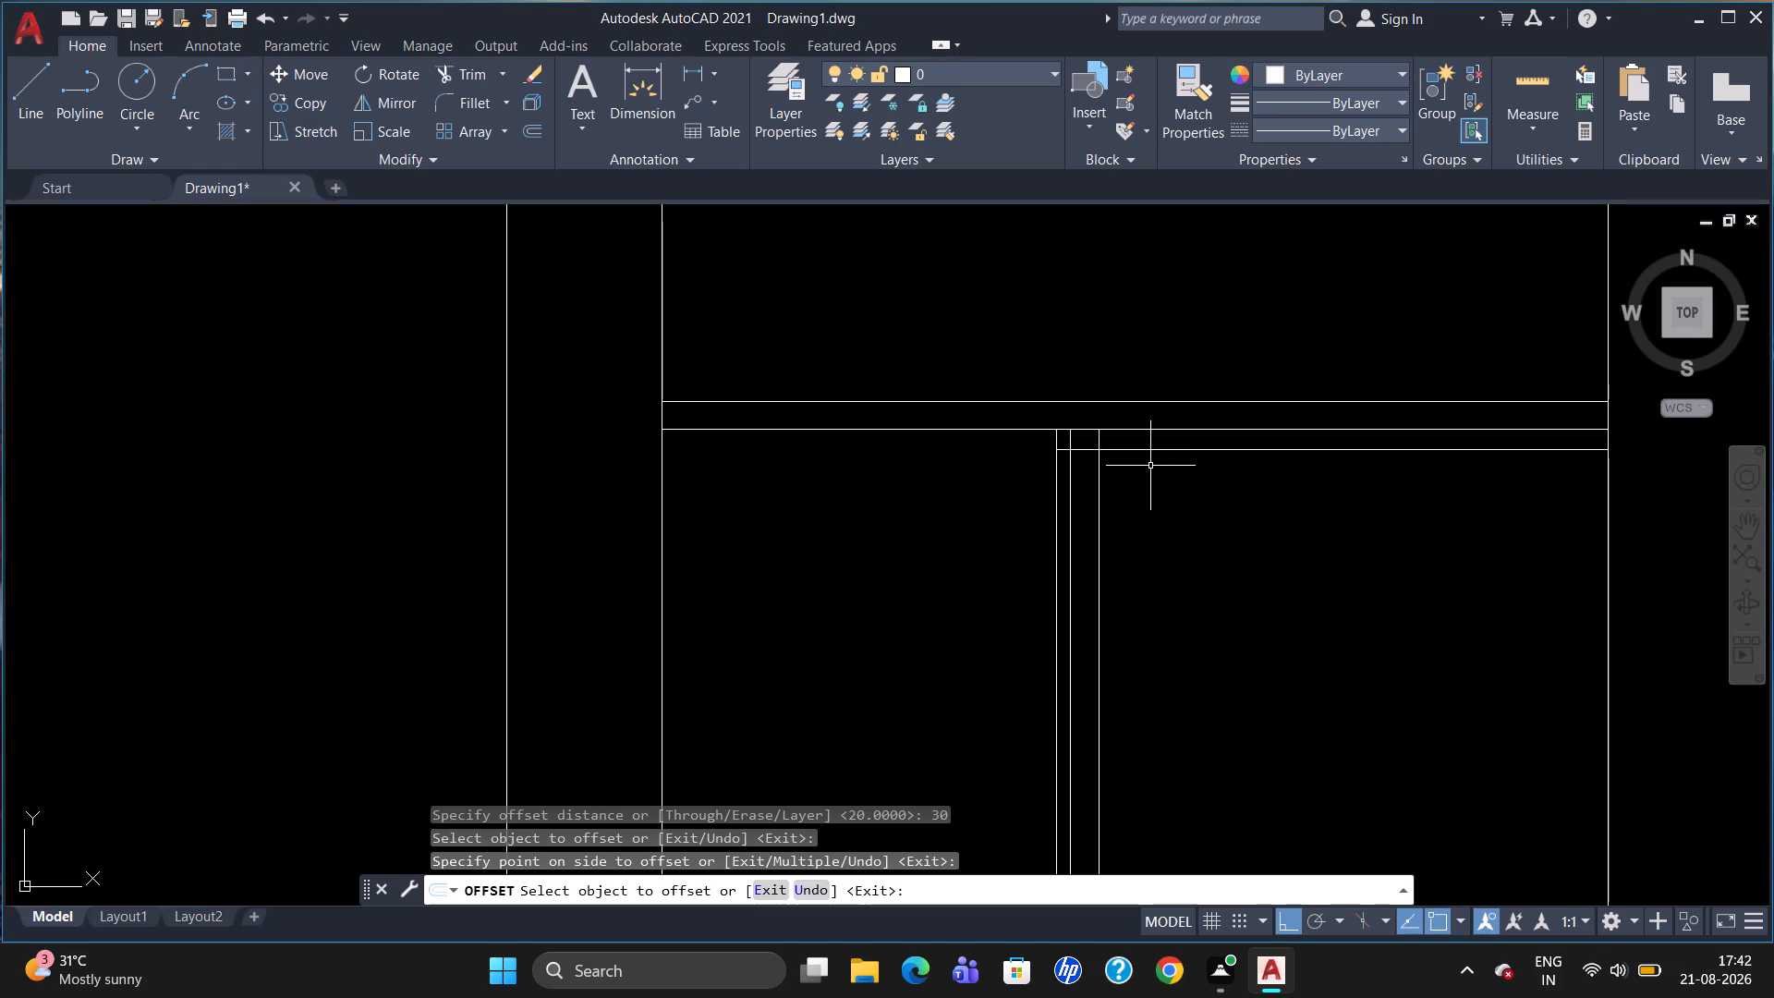
Trim the two right divider lines where they extend above the new 30 offset line.
key(y)
key(BackSpace)
text(TR)
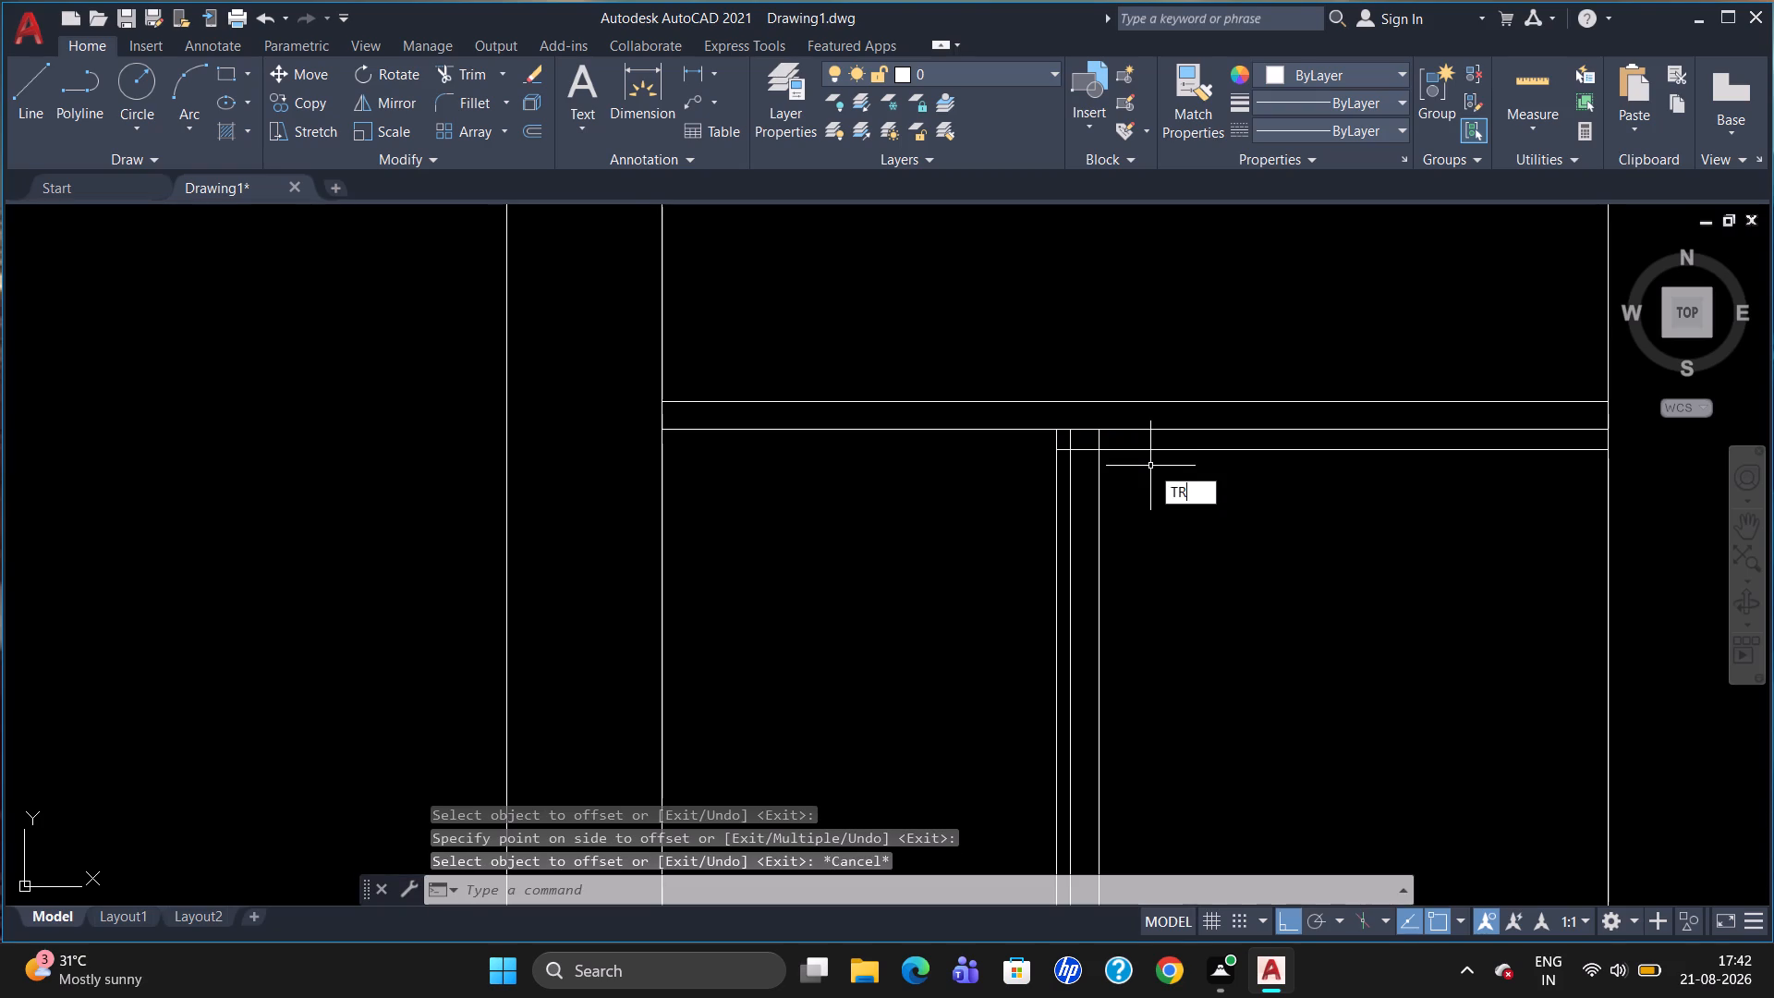
key(Return)
key(Return)
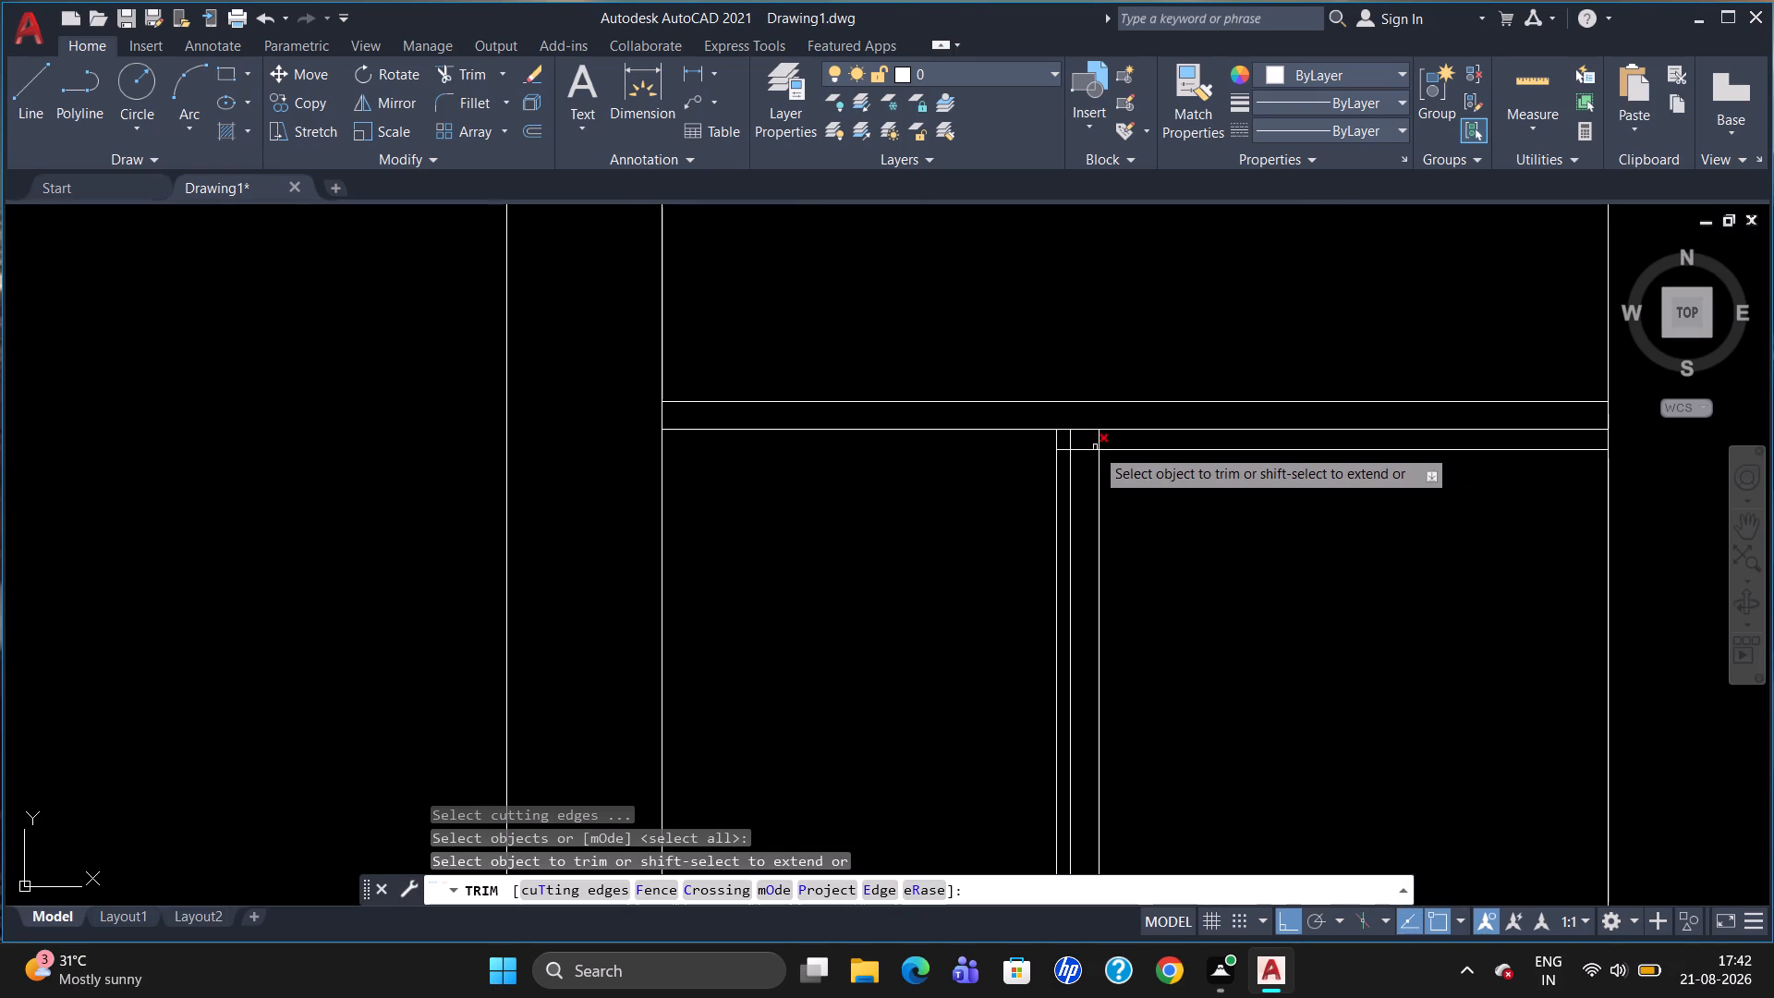
click(1097, 443)
click(1069, 439)
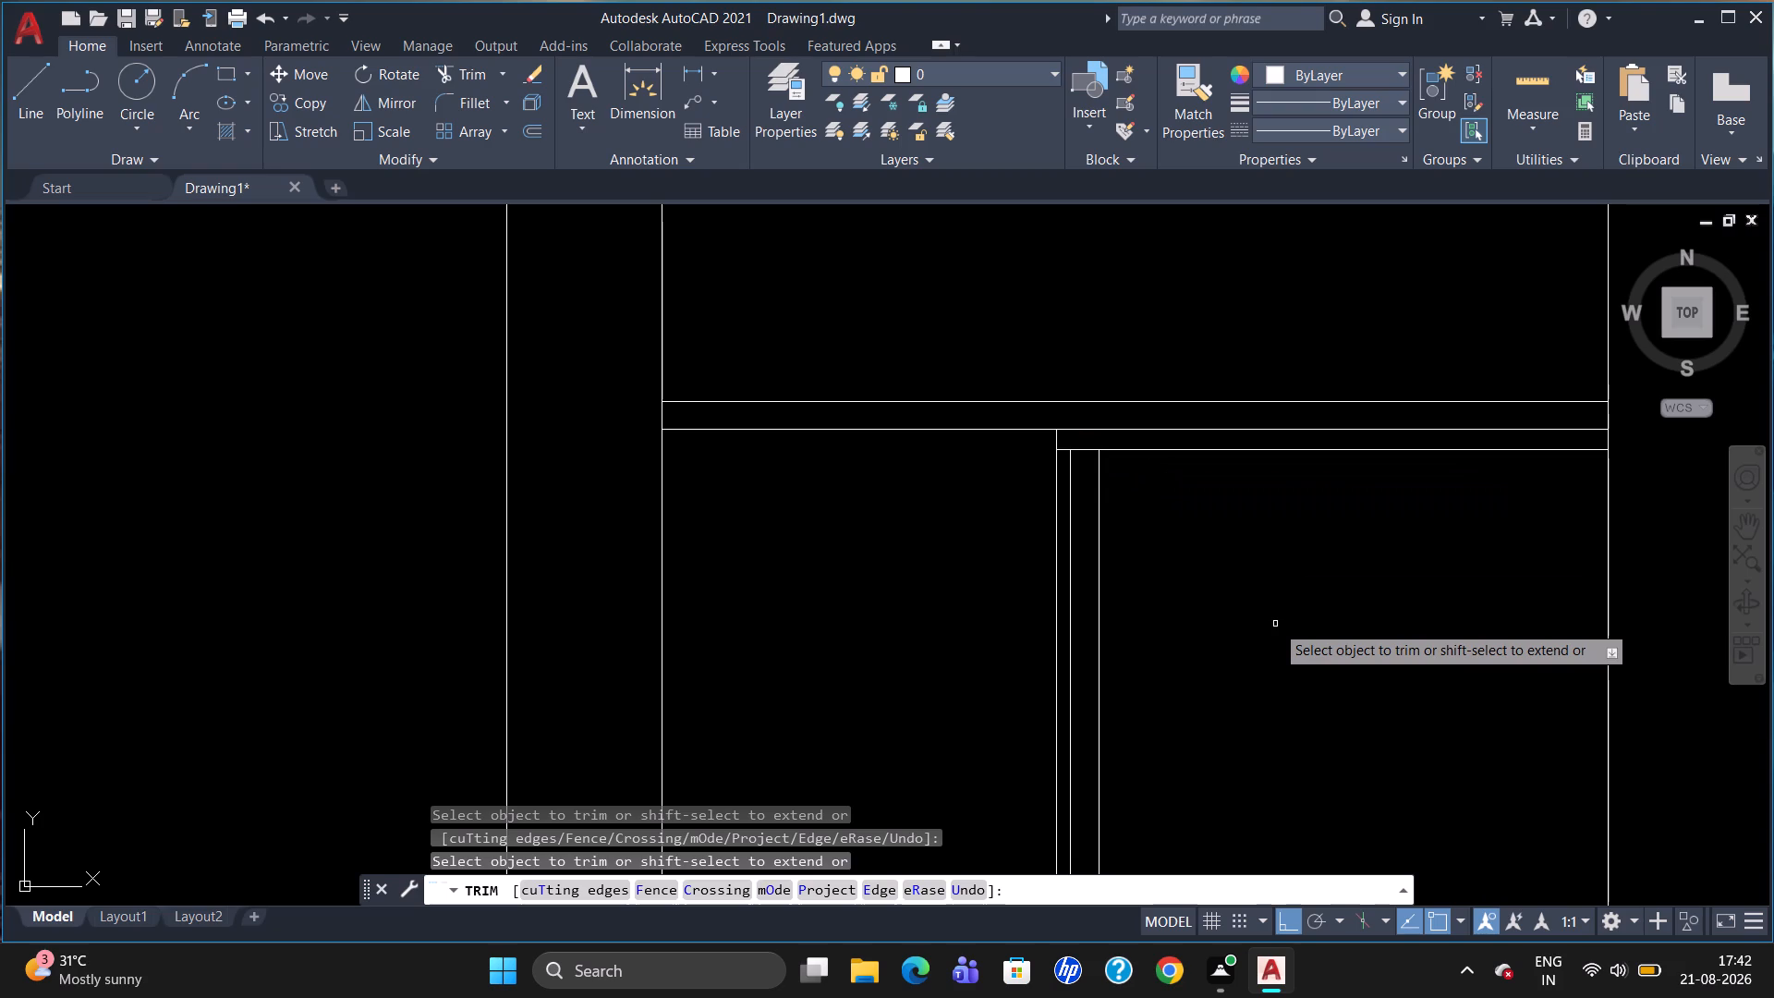
key(Escape)
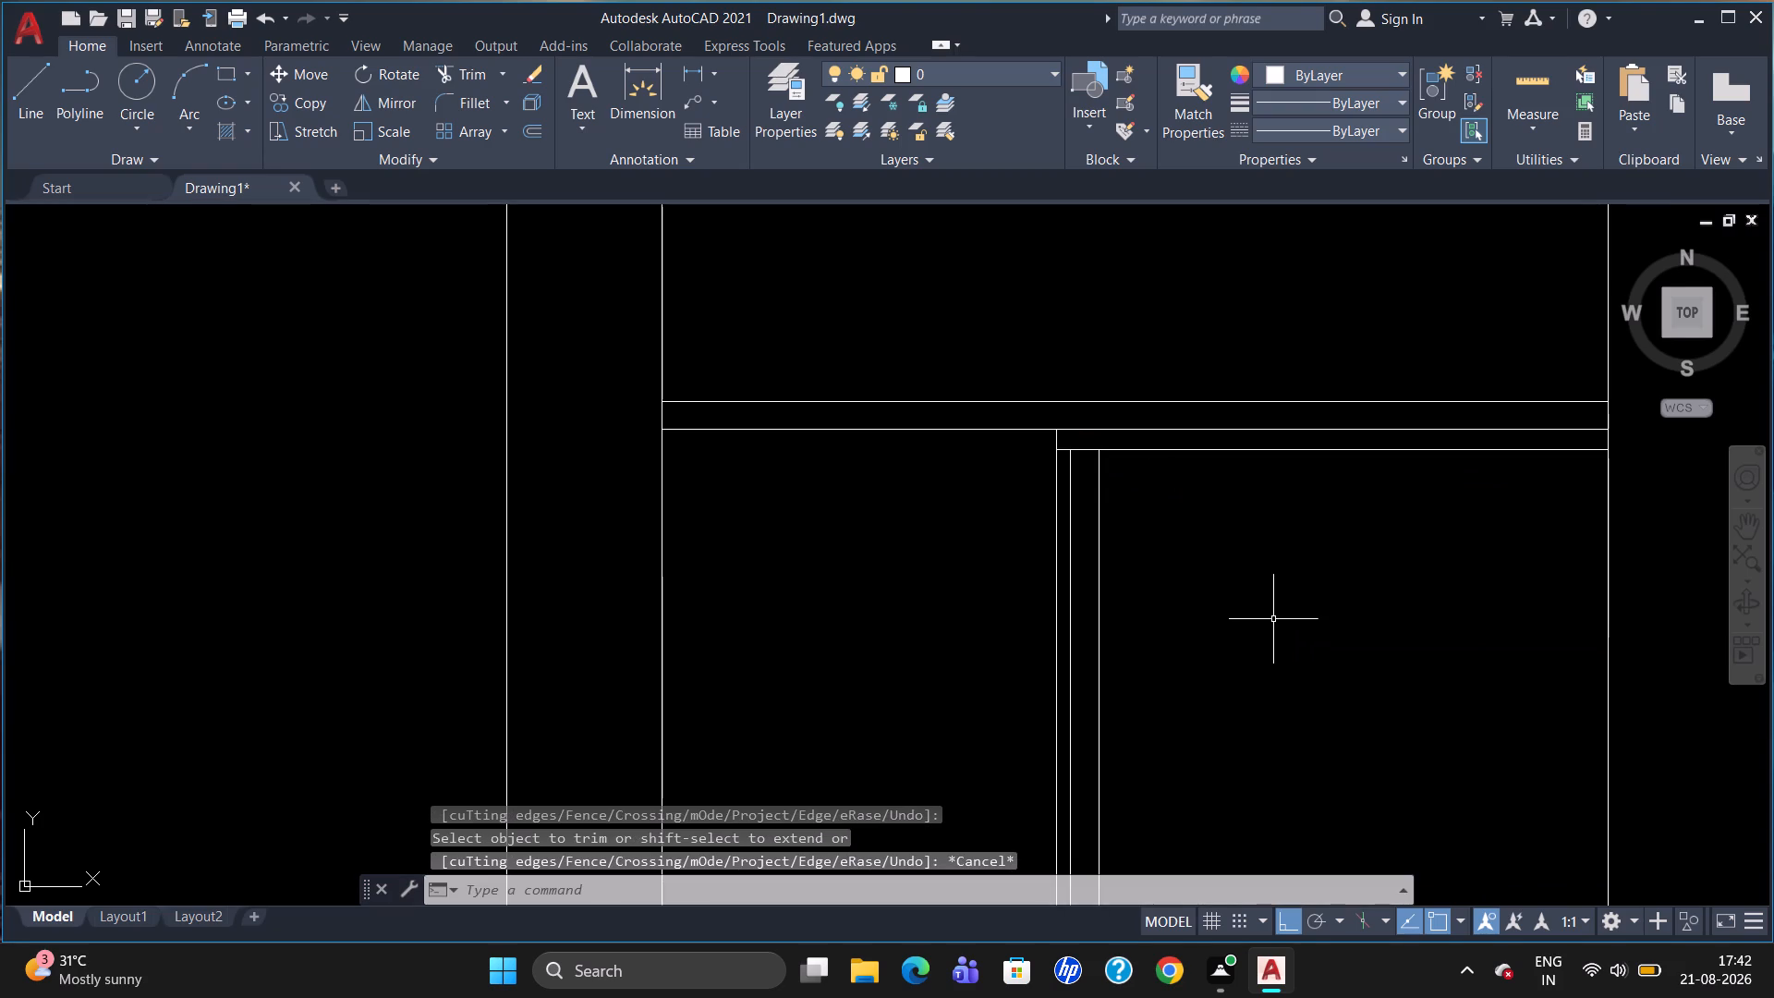
Draw a horizontal line across the lower compartments at mid-height, from the left inner line to the right vertical line, starting at a midpoint between two points.
scroll(1263, 472, down, 1)
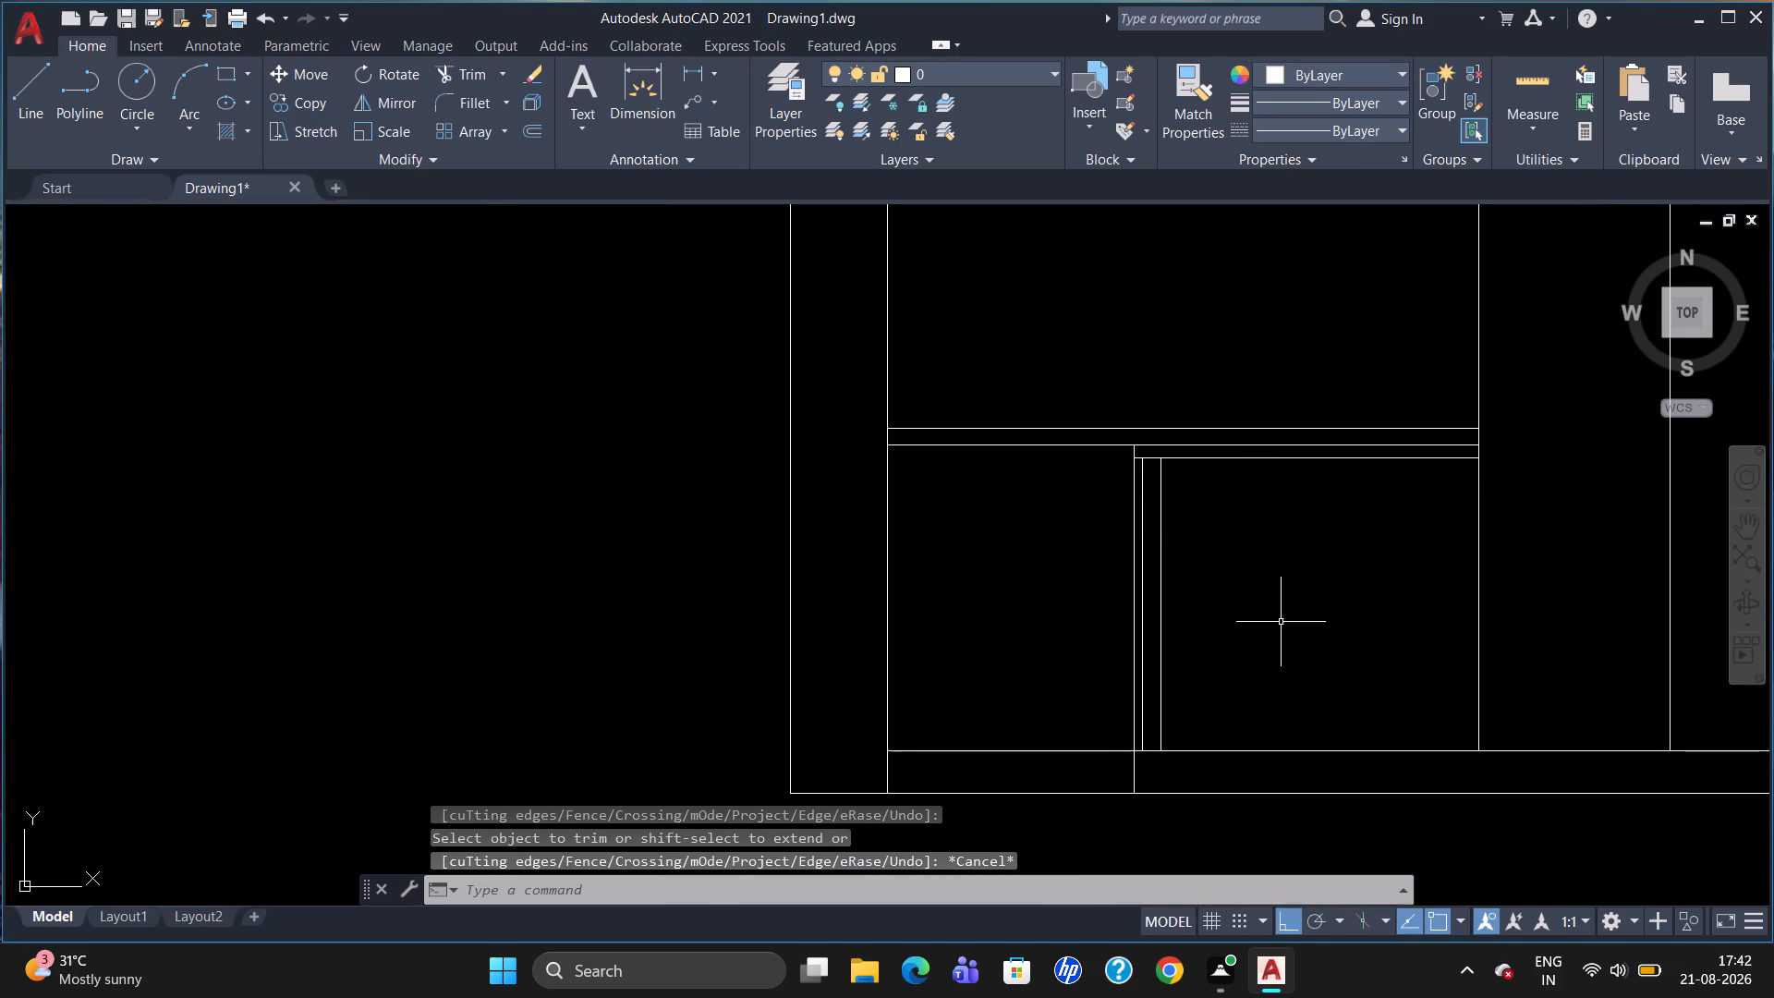
scroll(1293, 660, down, 1)
scroll(1220, 751, up, 1)
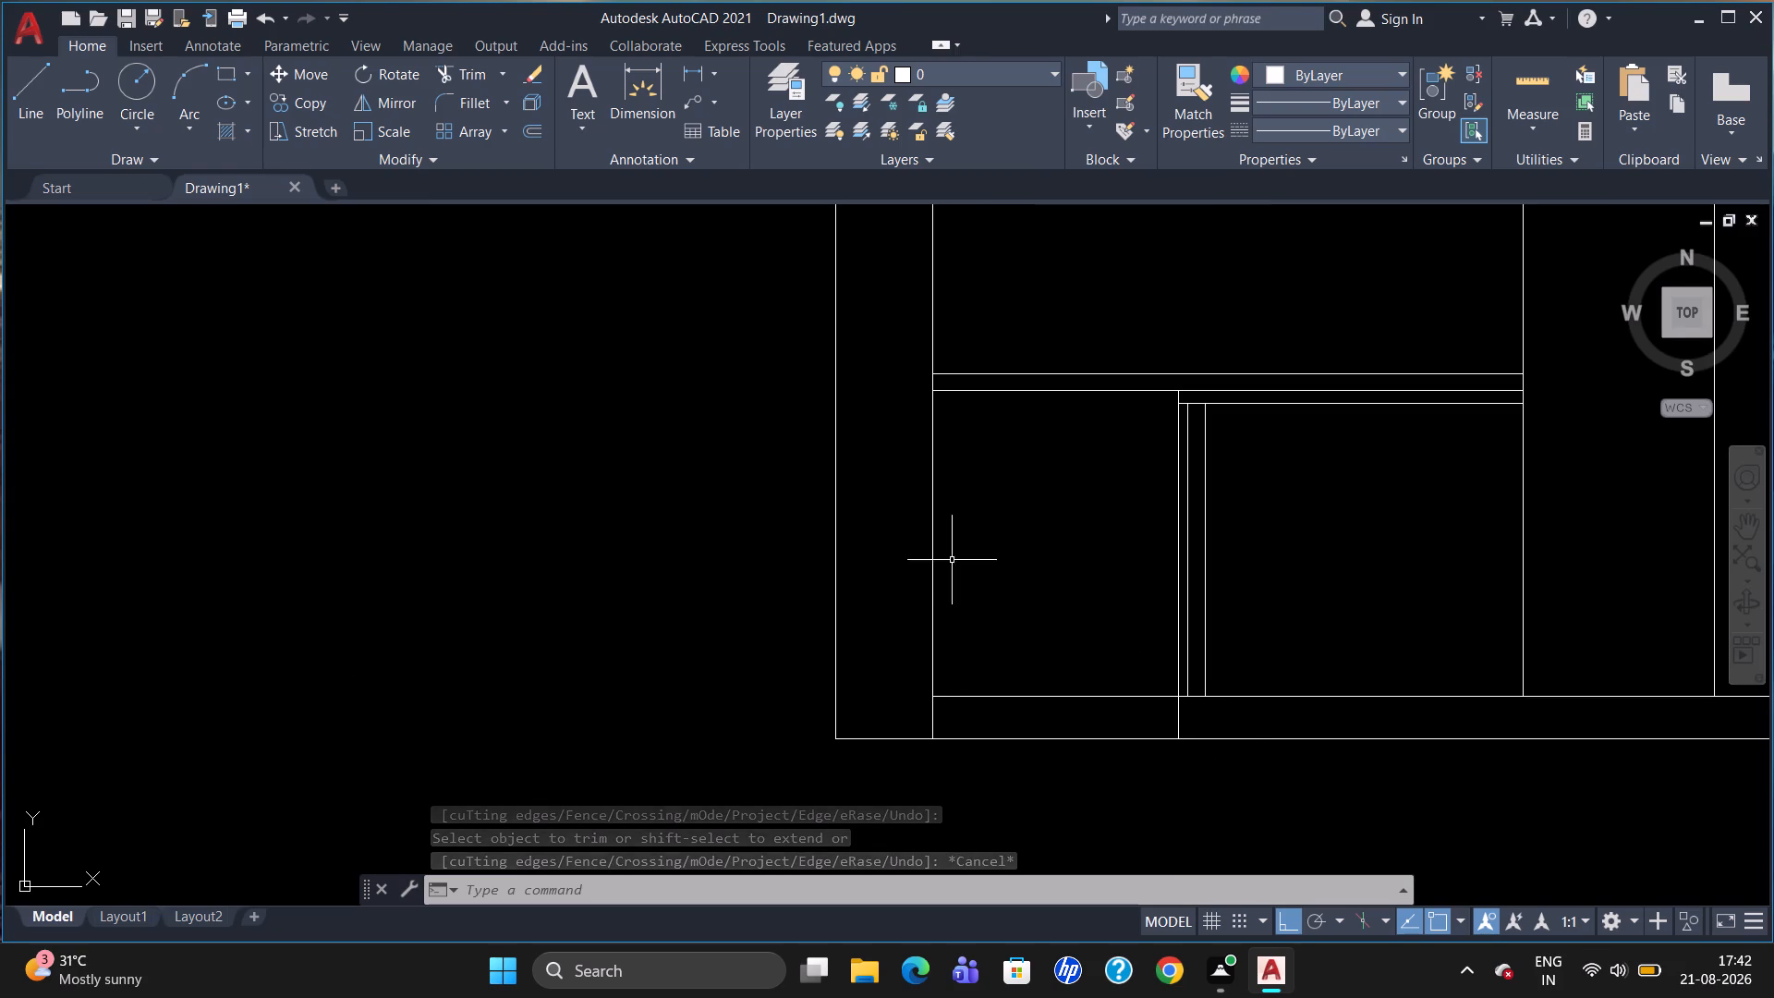
key(l)
key(Return)
text(M2P])
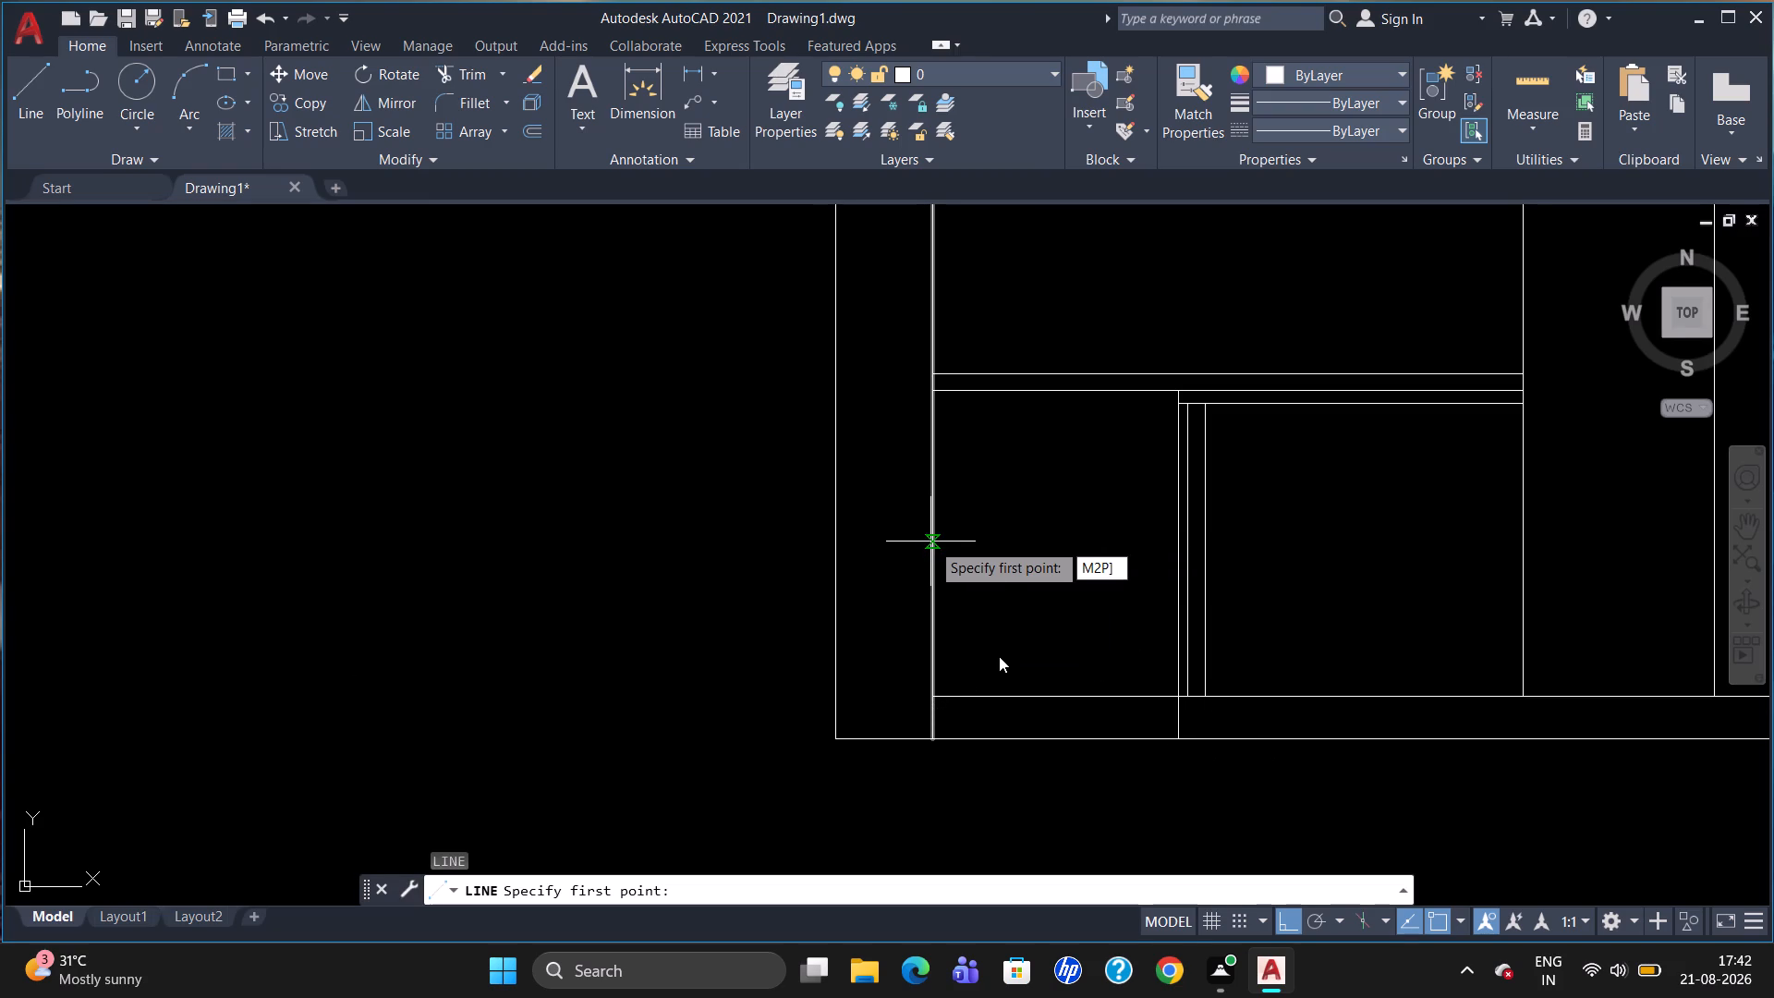
key(BackSpace)
key(Return)
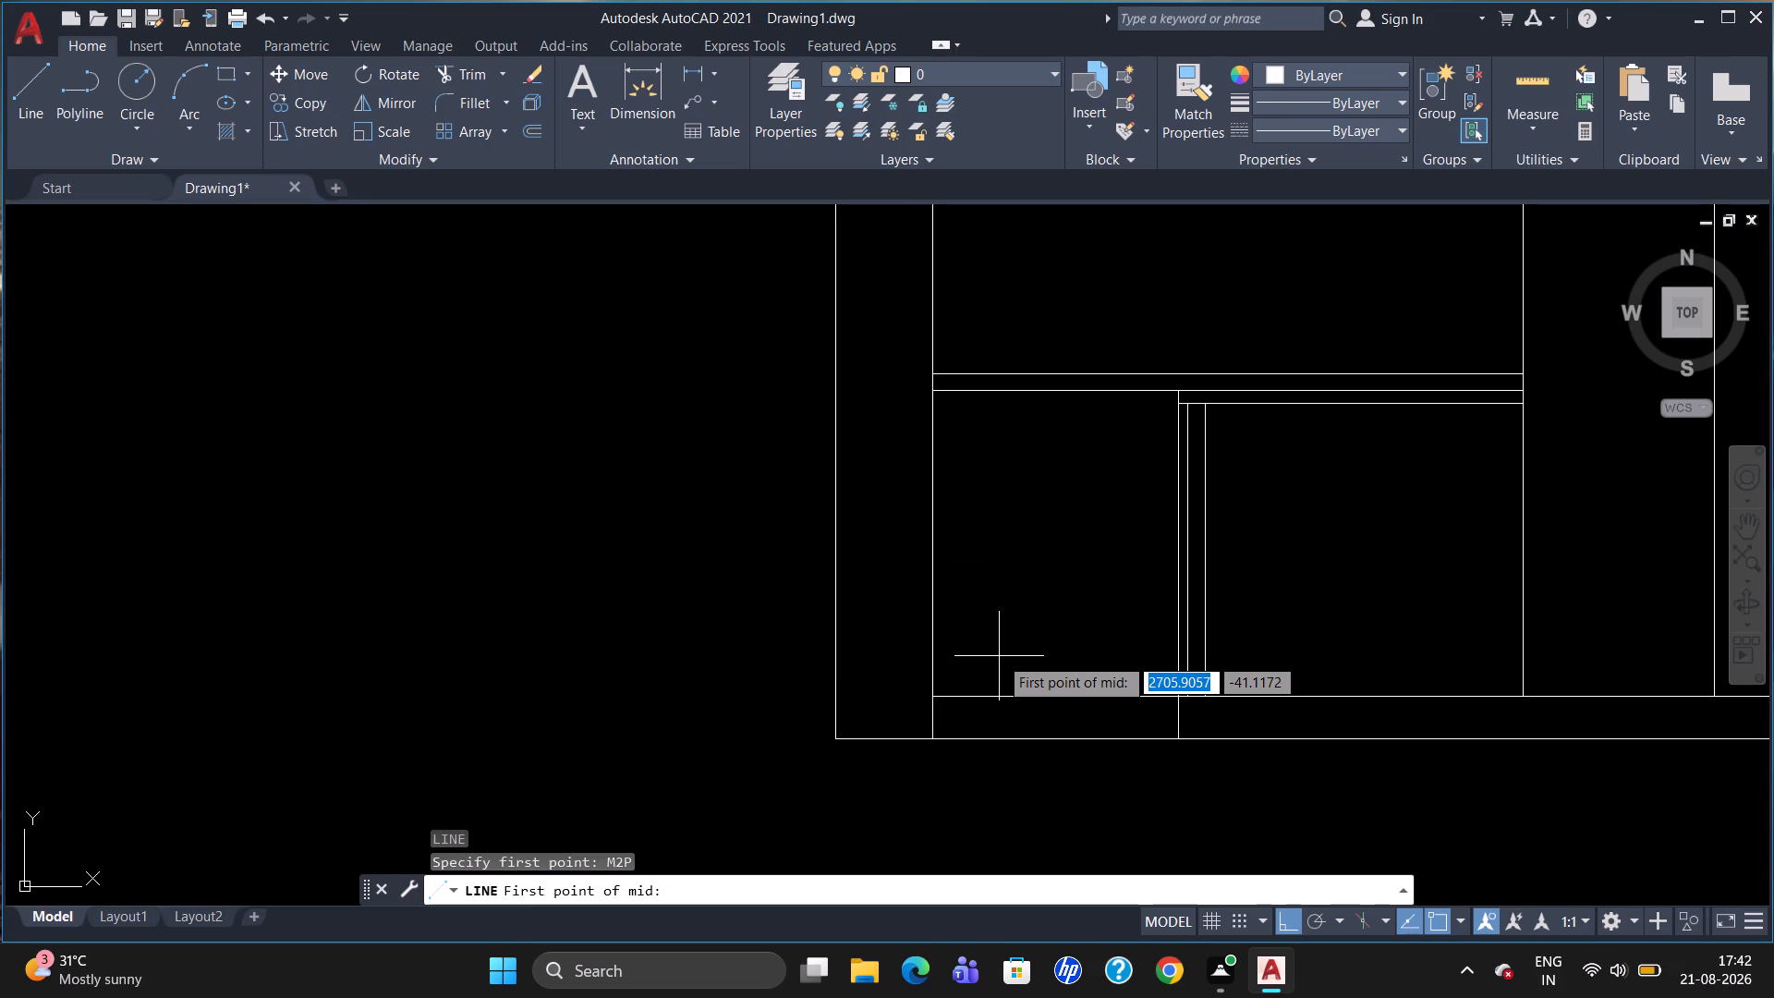
click(932, 697)
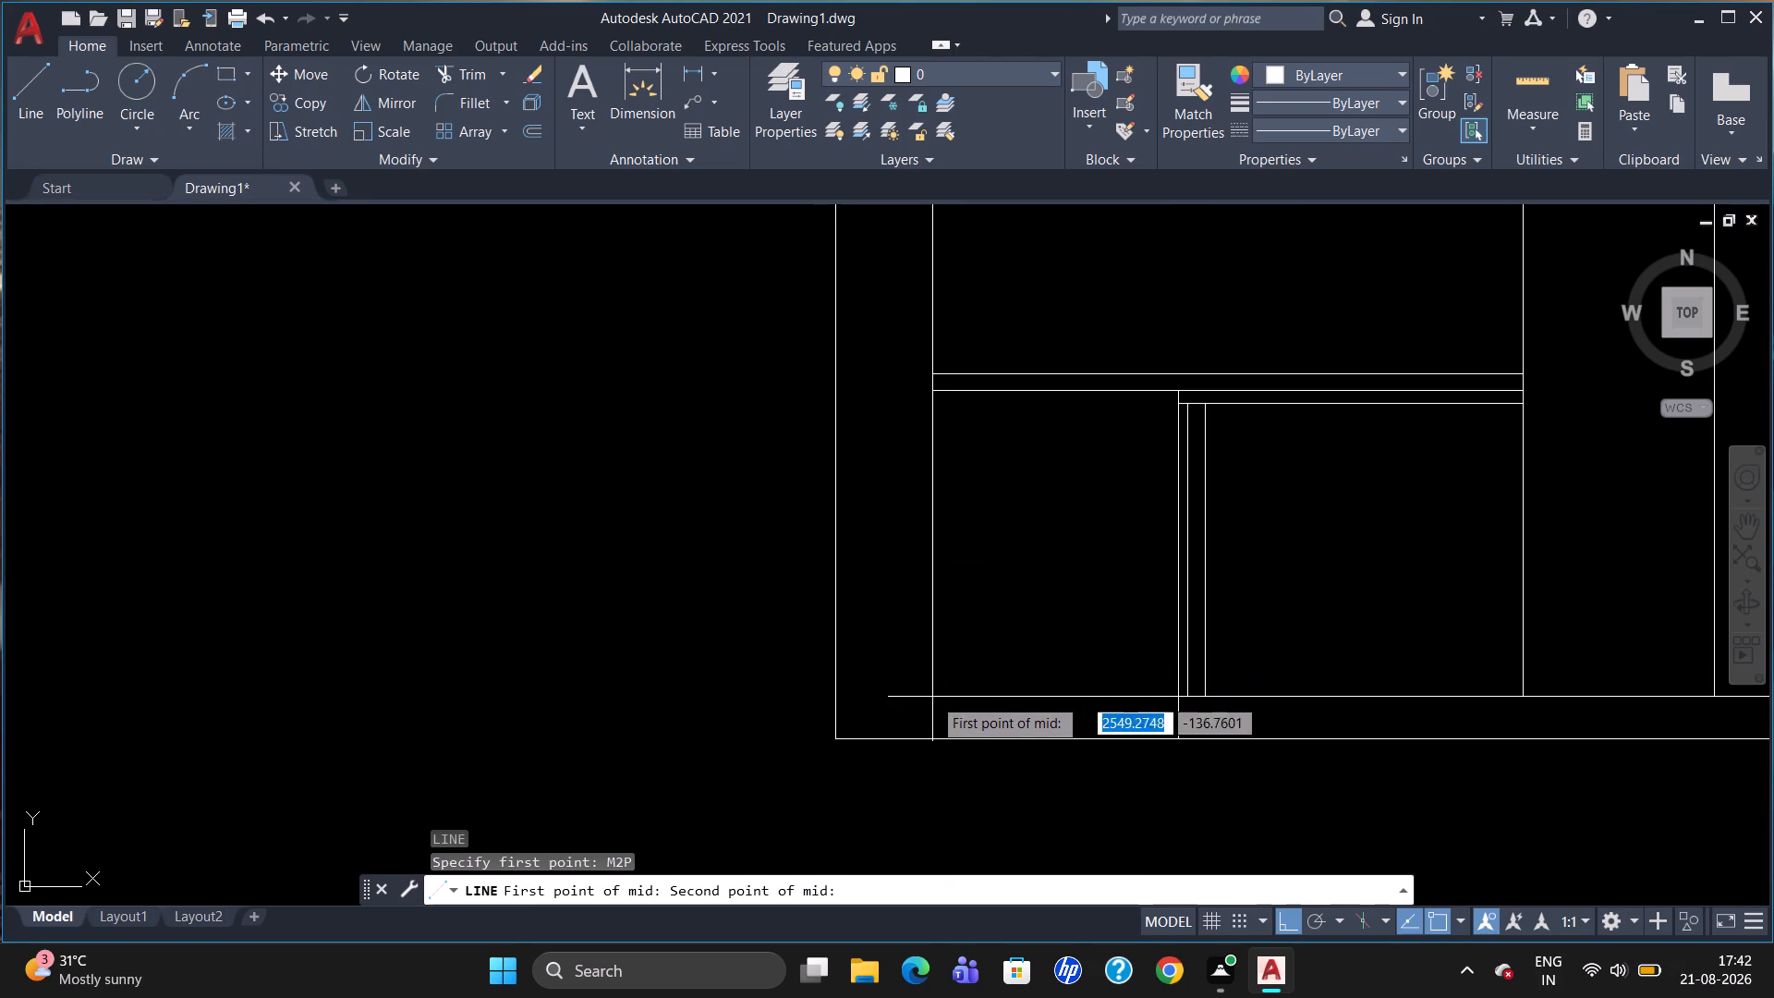
click(928, 390)
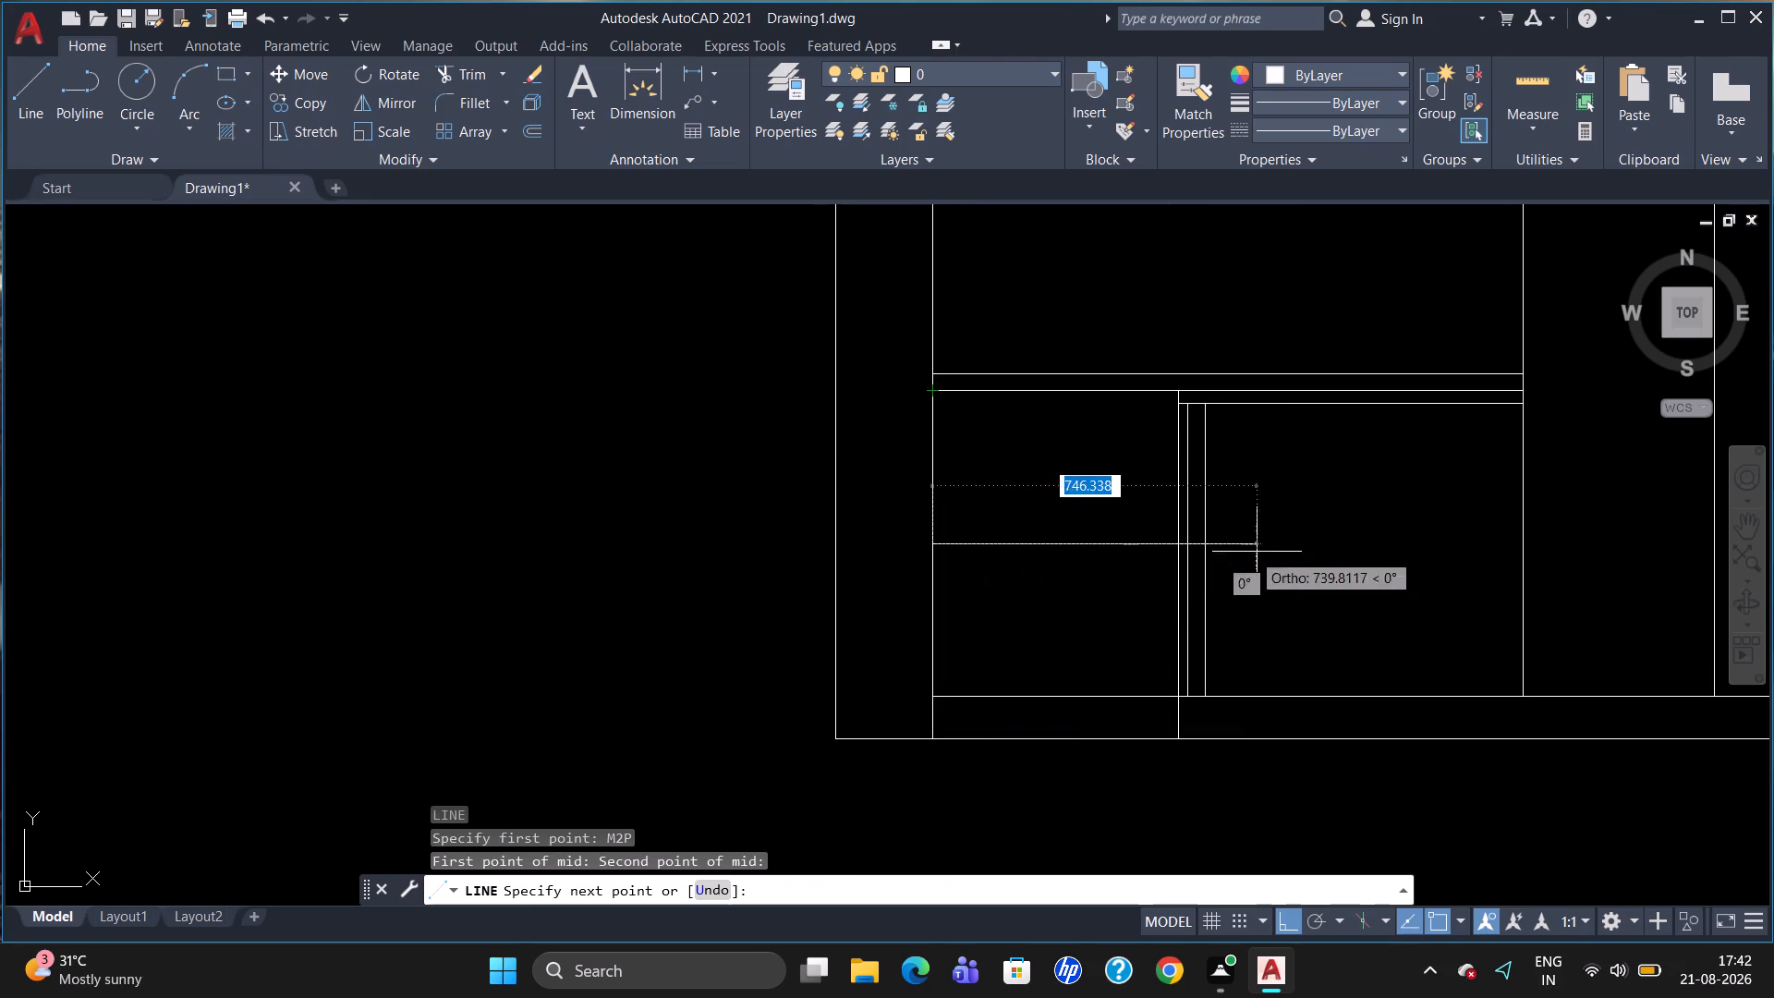
click(1518, 542)
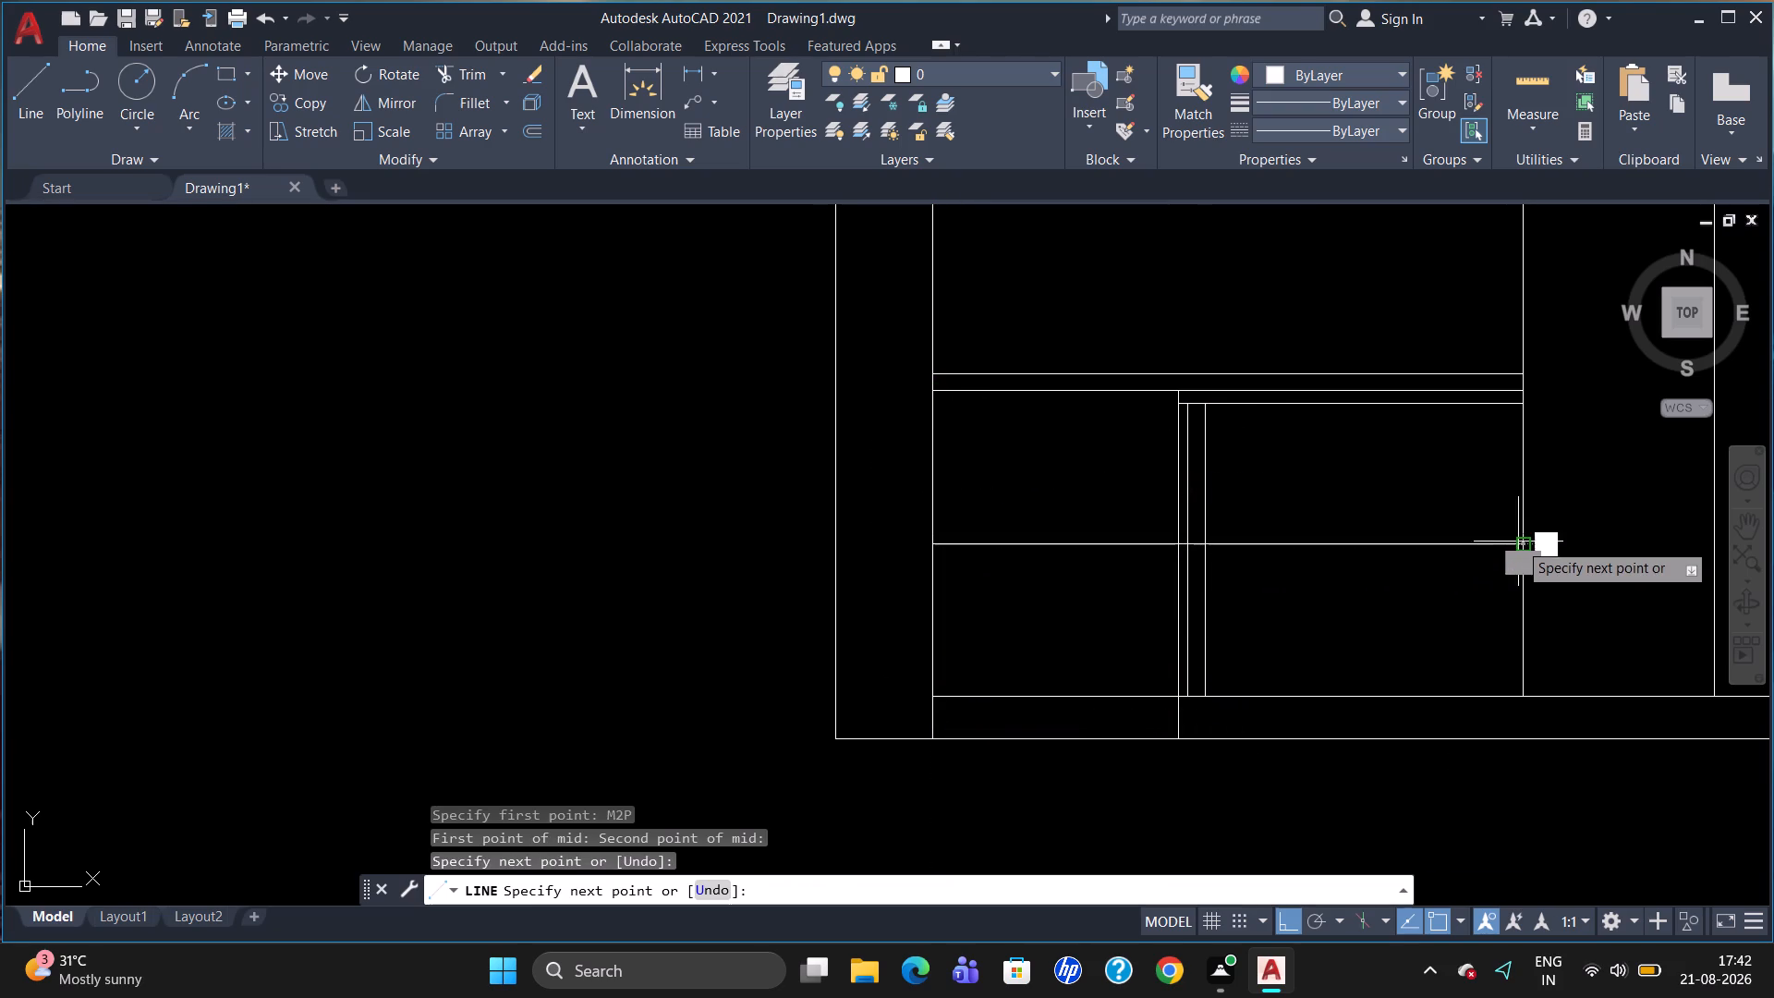
key(Escape)
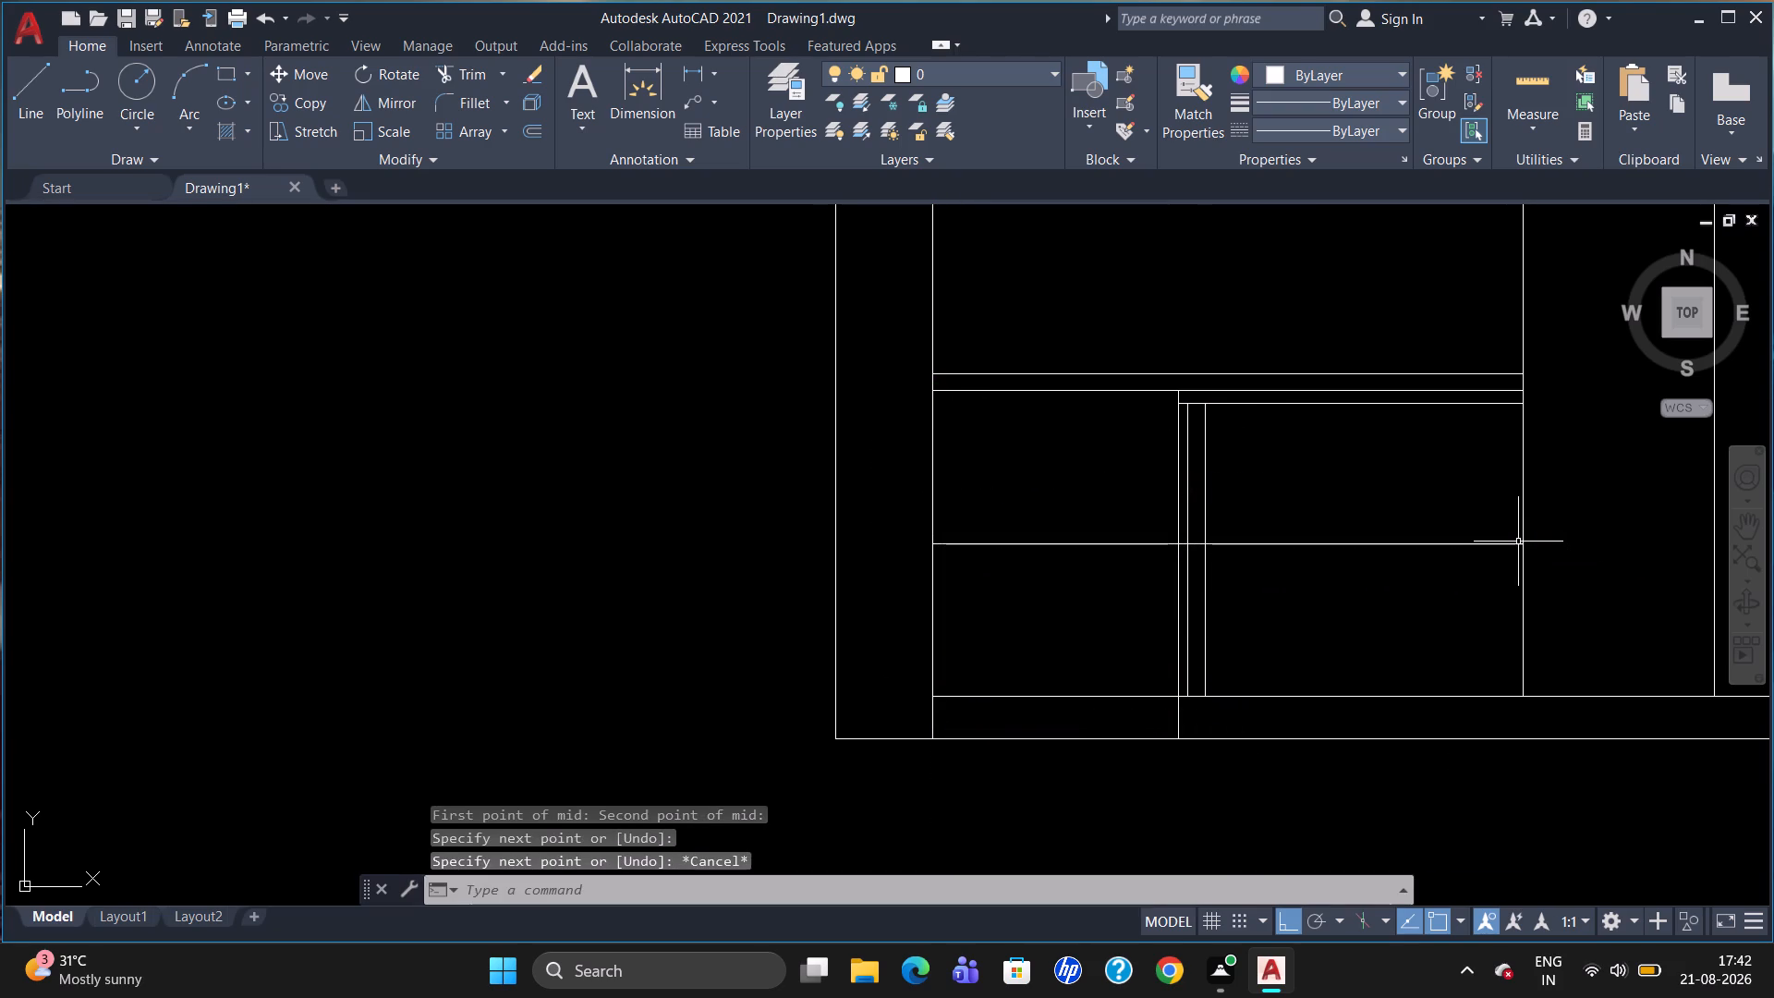
Offset the mid-height horizontal line 20 downward.
key(o)
key(Return)
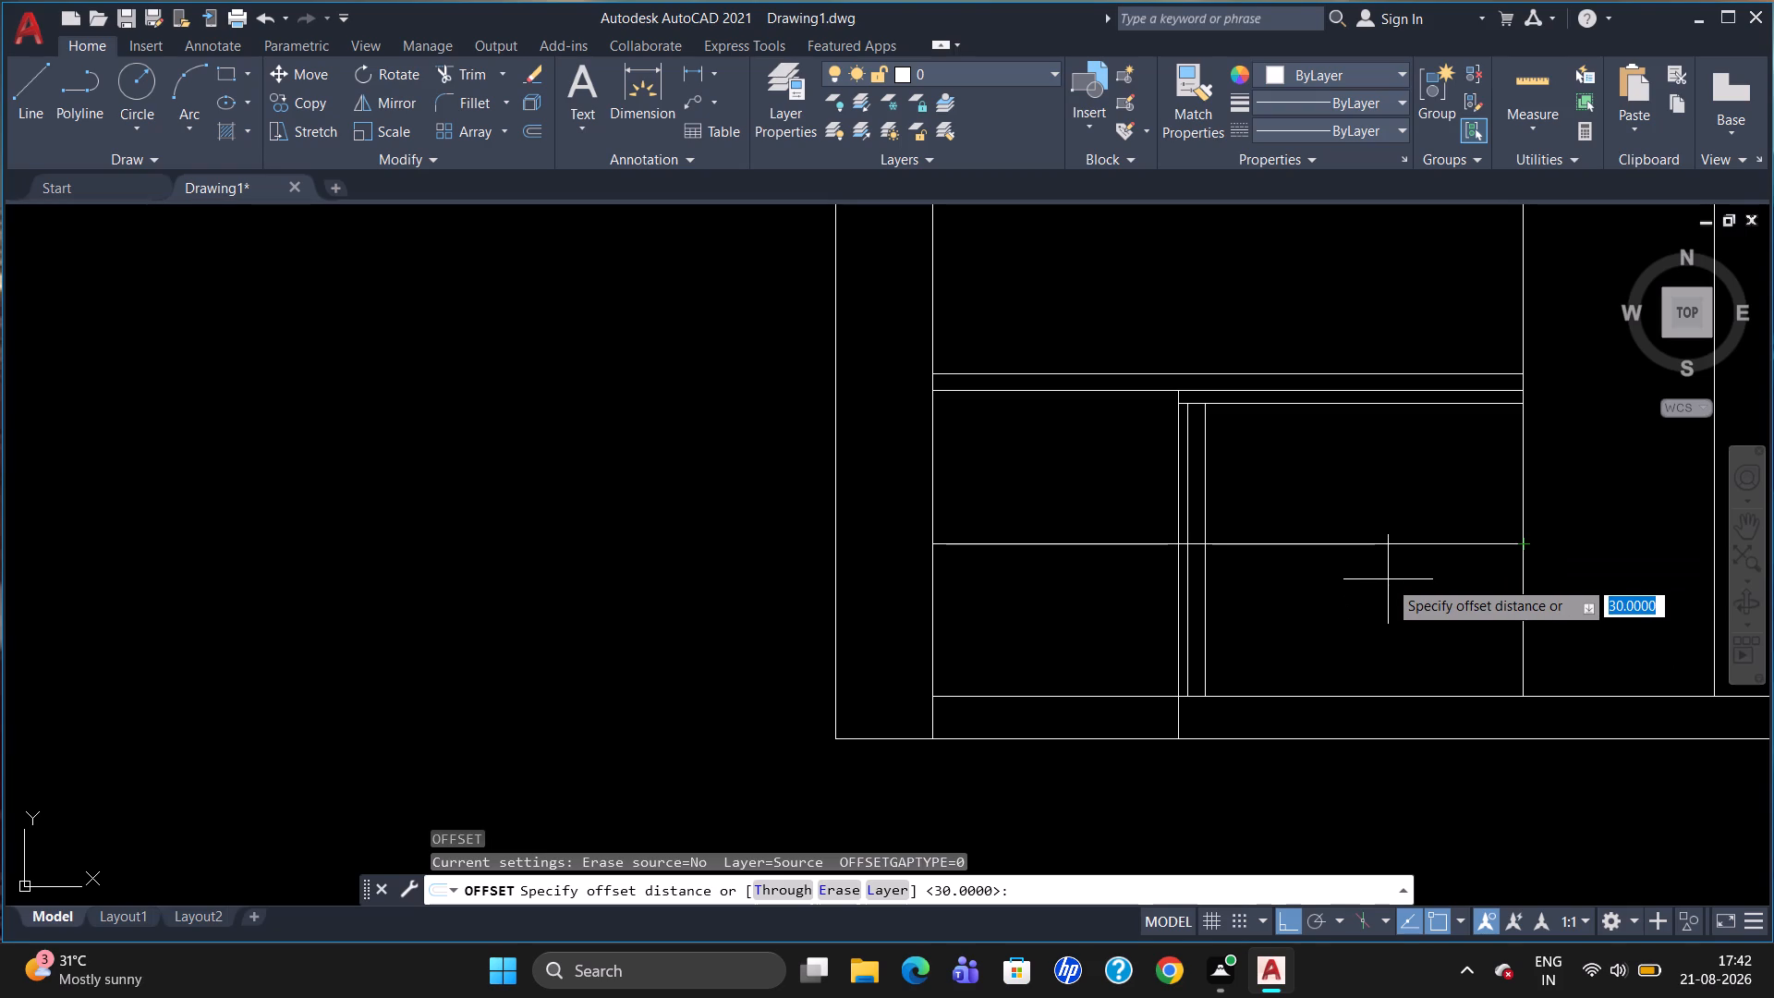
text(20)
key(Return)
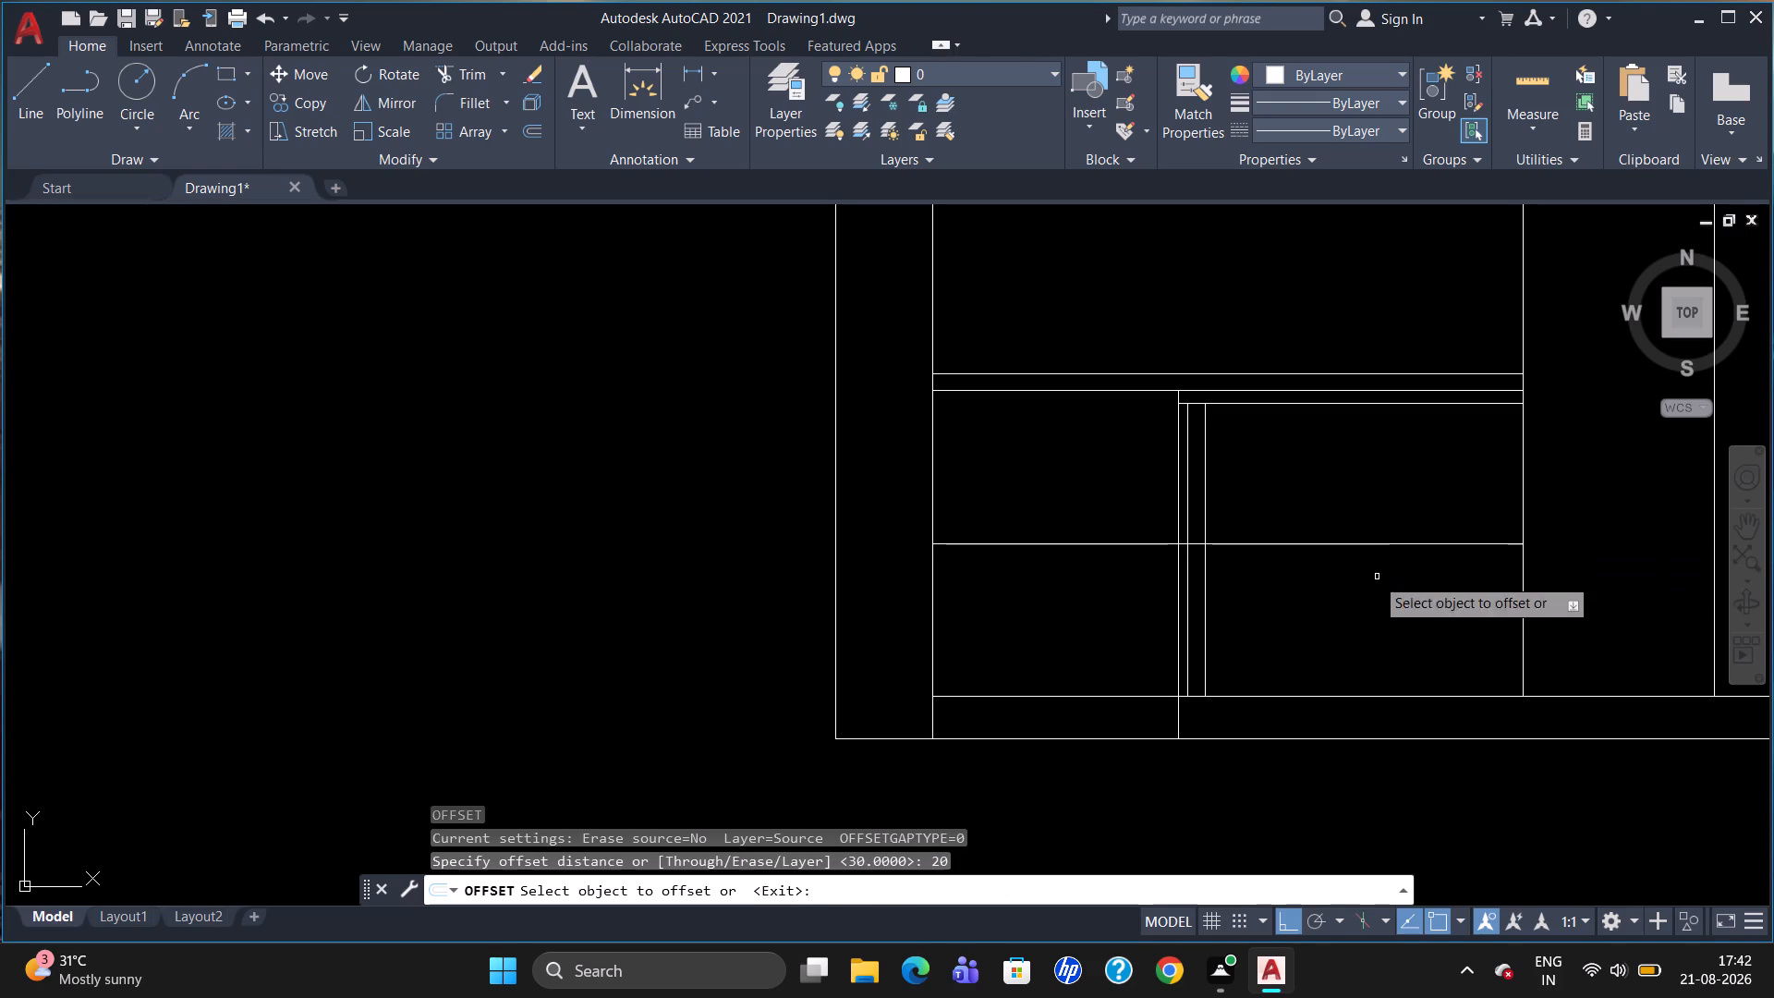
click(1353, 544)
click(1355, 562)
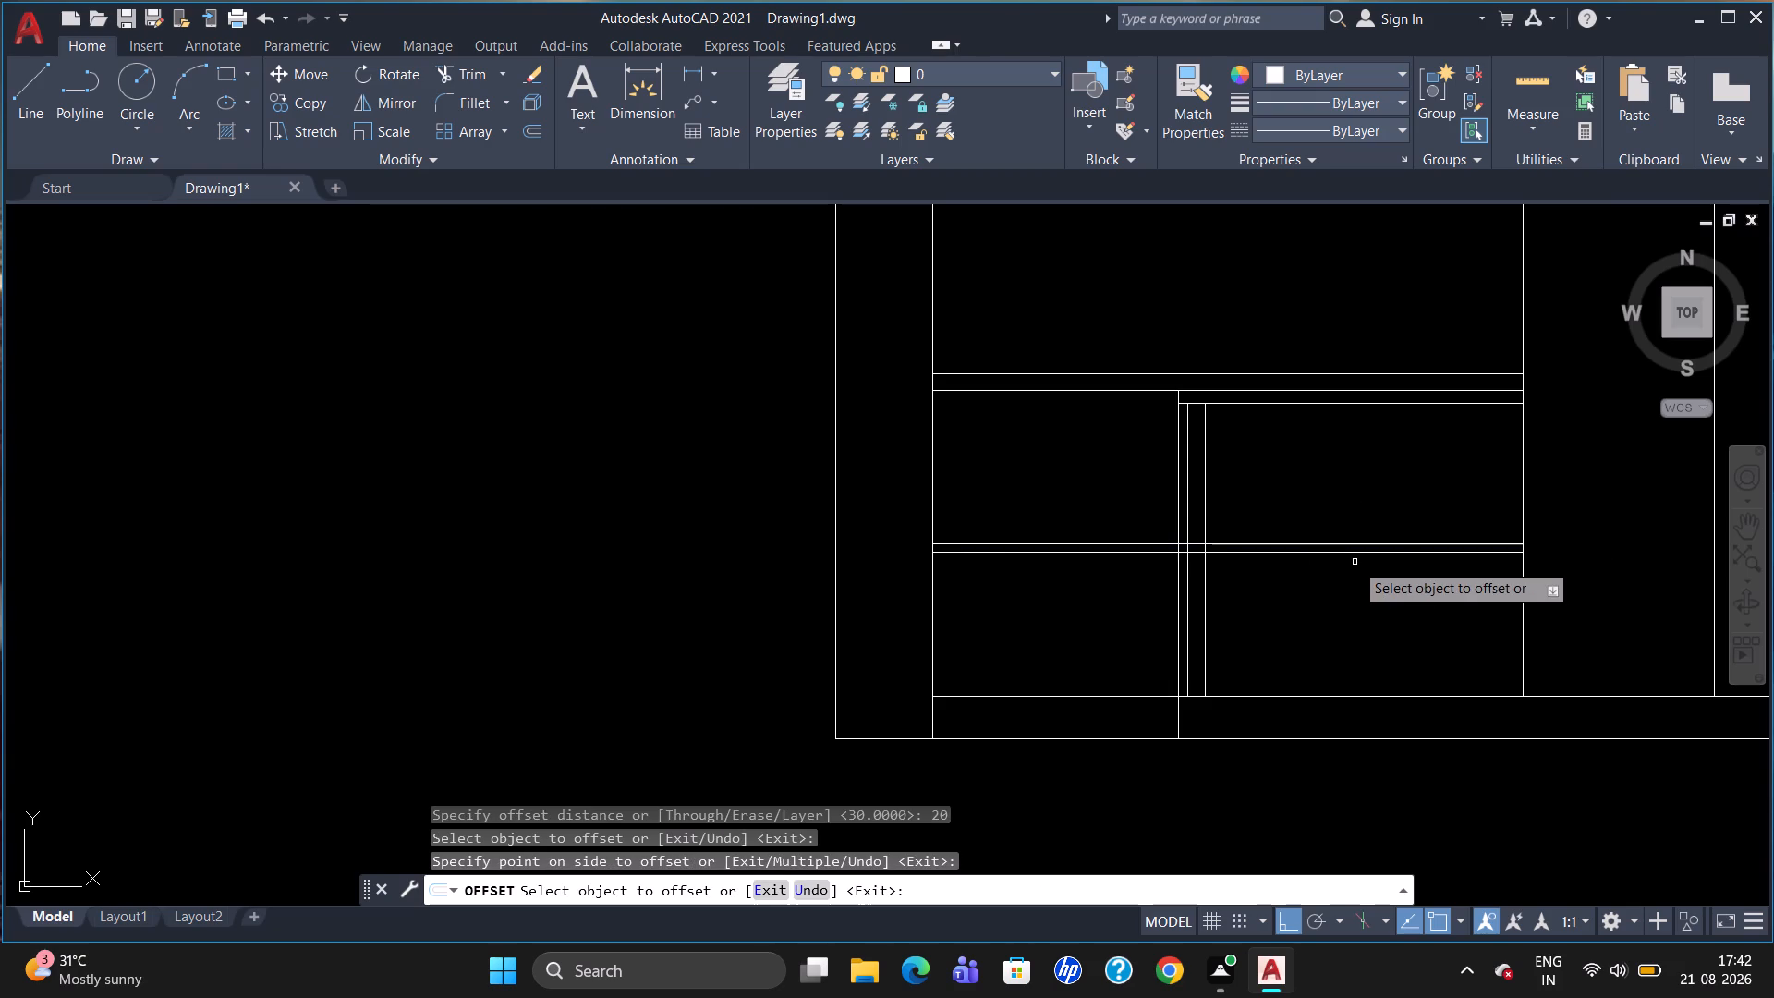
key(Escape)
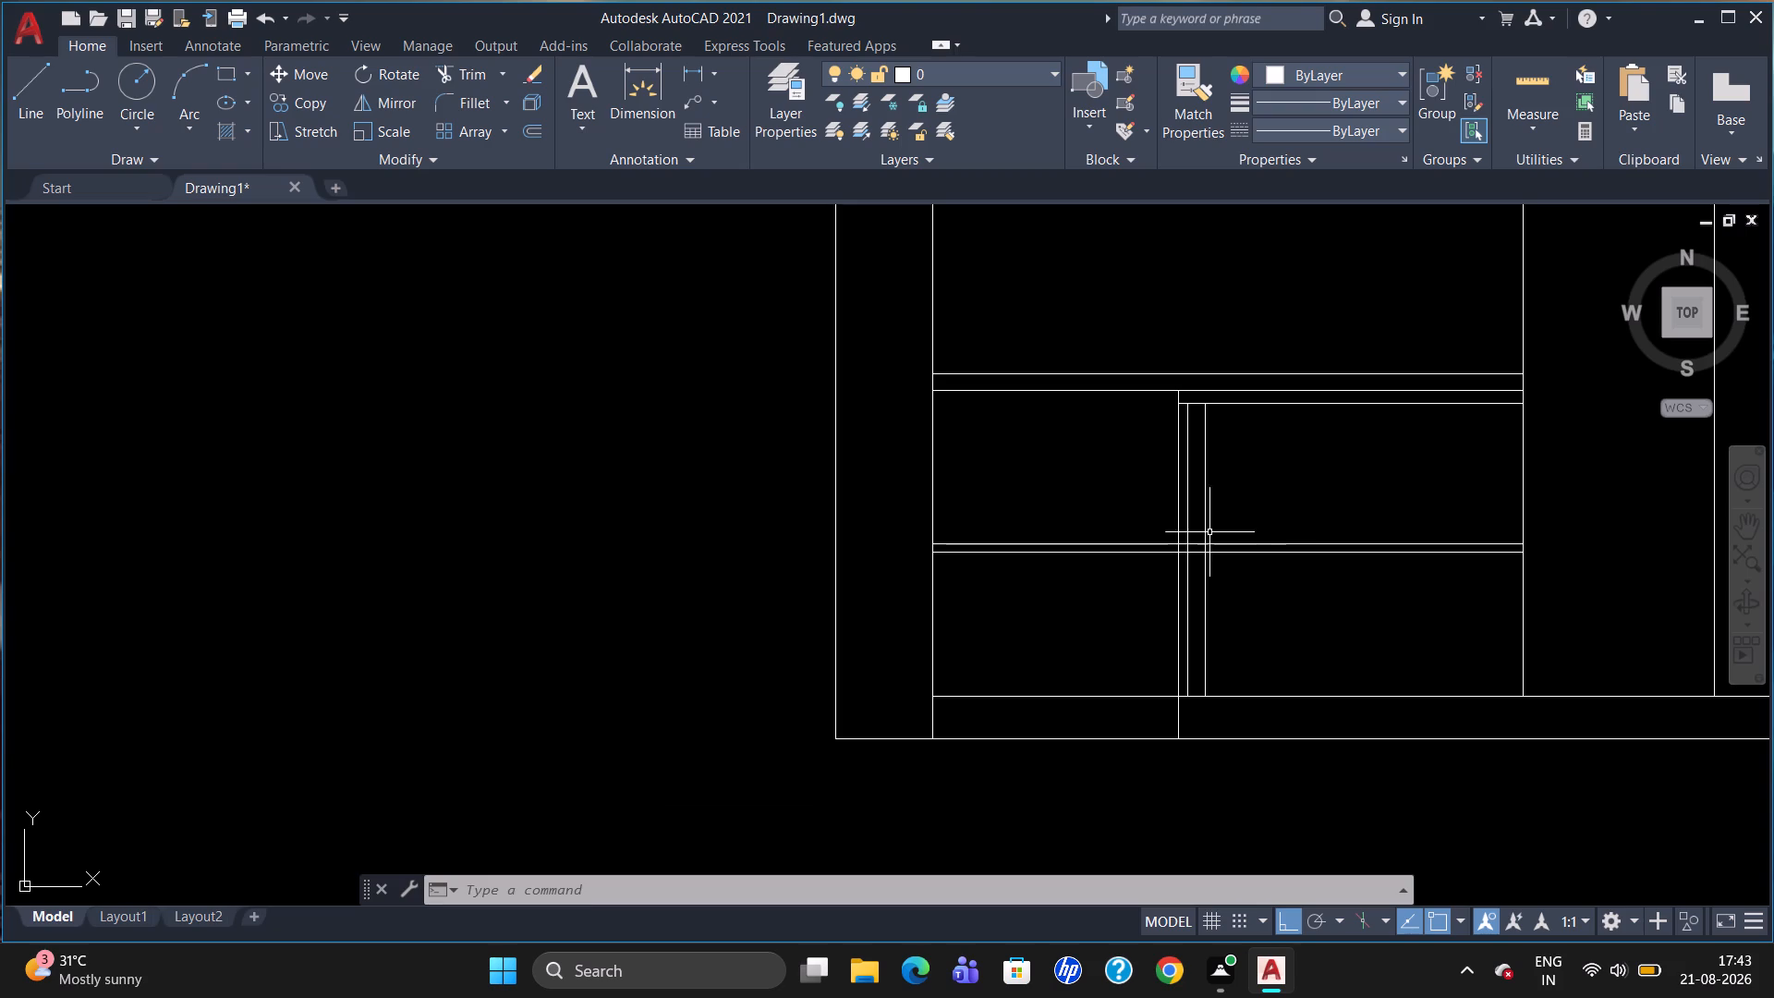
Trim both mid-height shelf lines where they cross the vertical divider lines between the lower compartments.
text(TR)
key(Return)
key(Return)
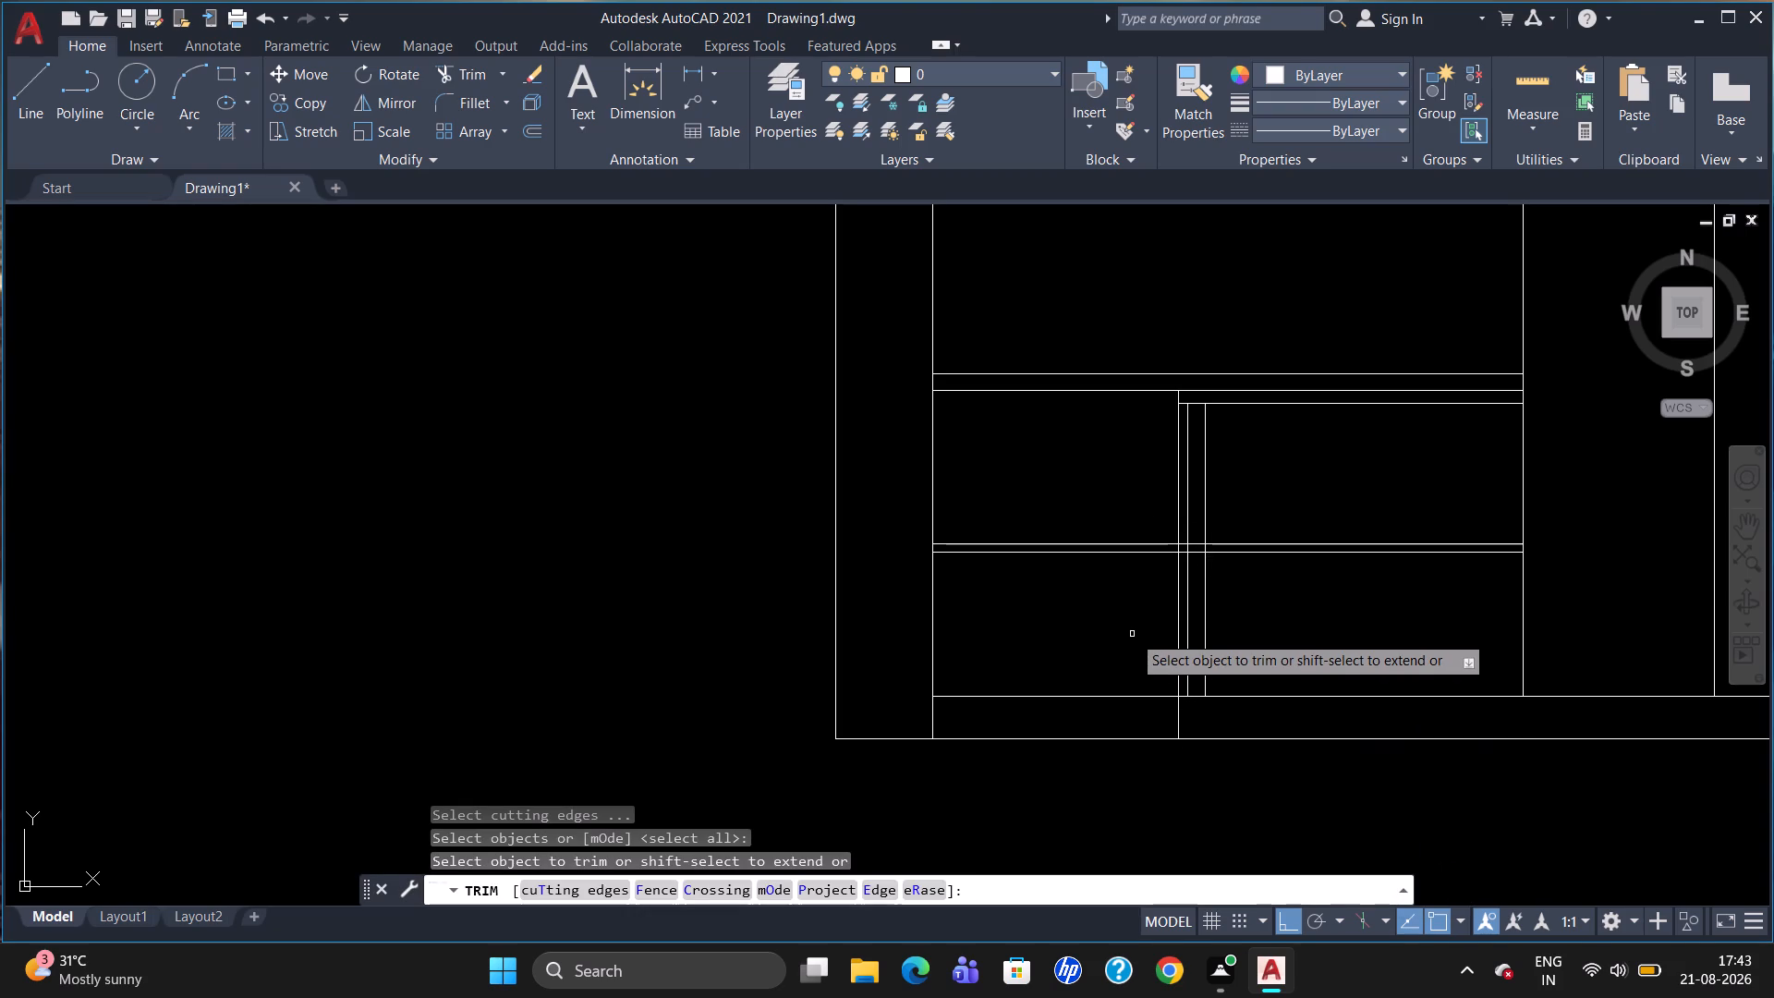
click(1197, 552)
click(1197, 541)
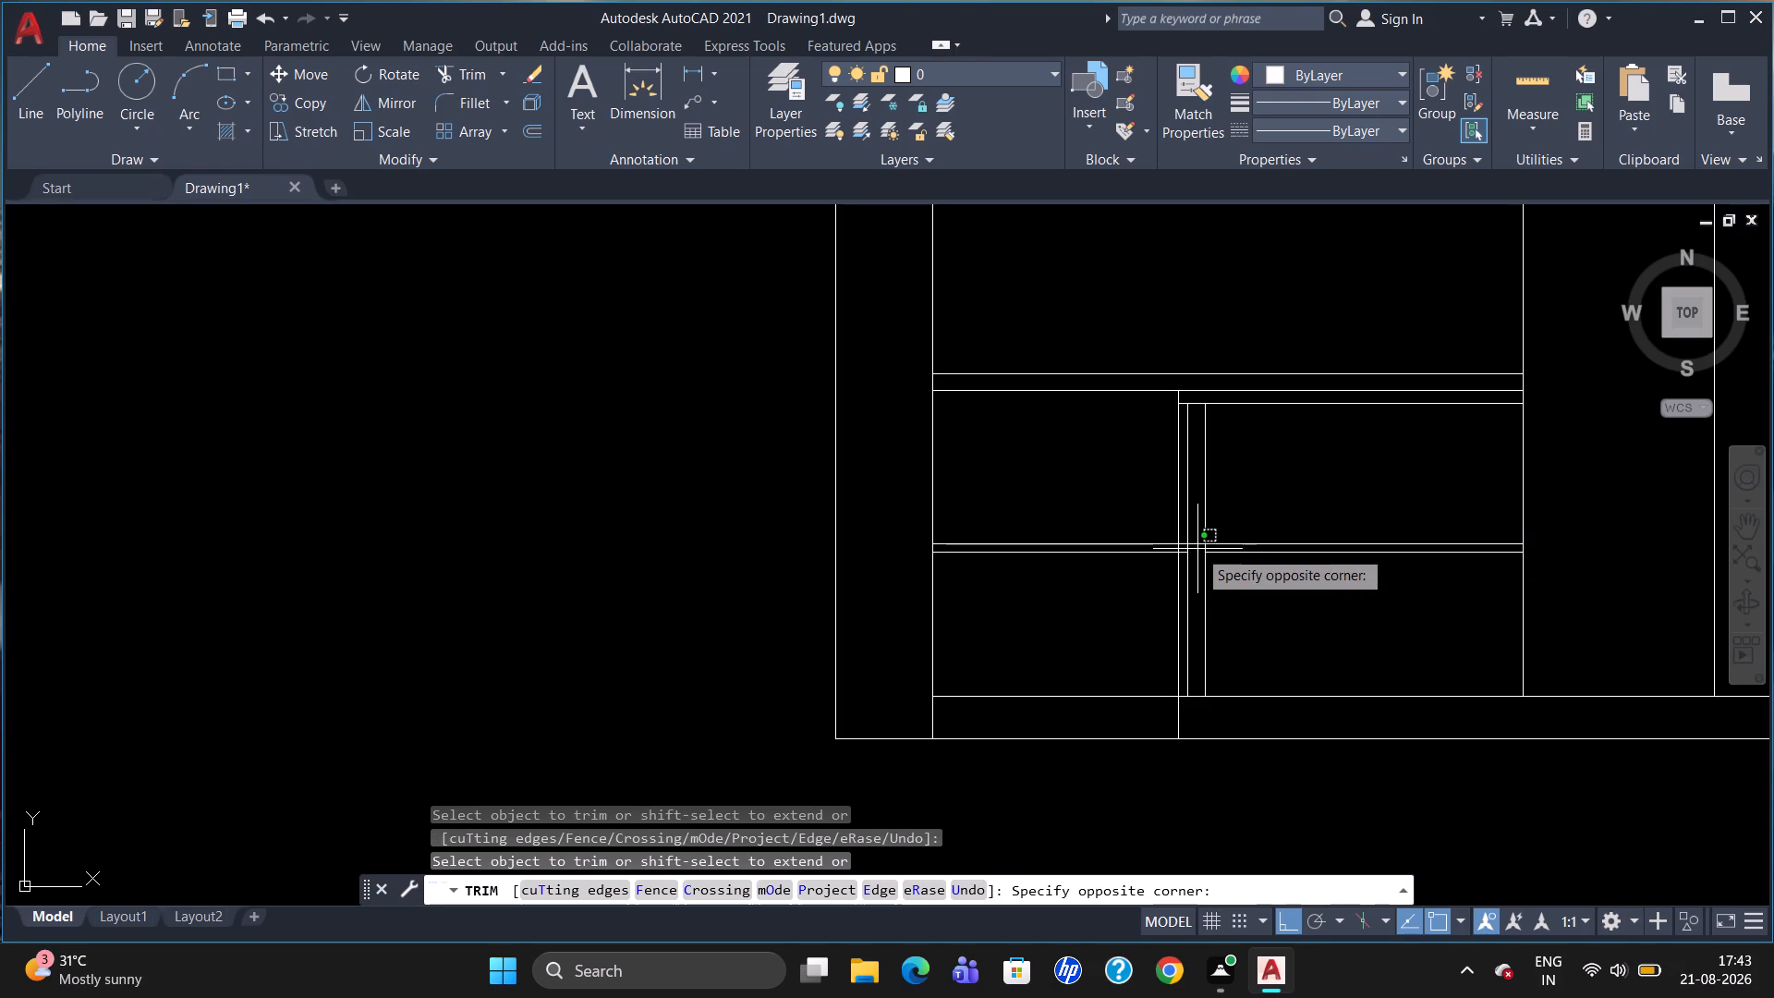
click(1197, 549)
click(1197, 542)
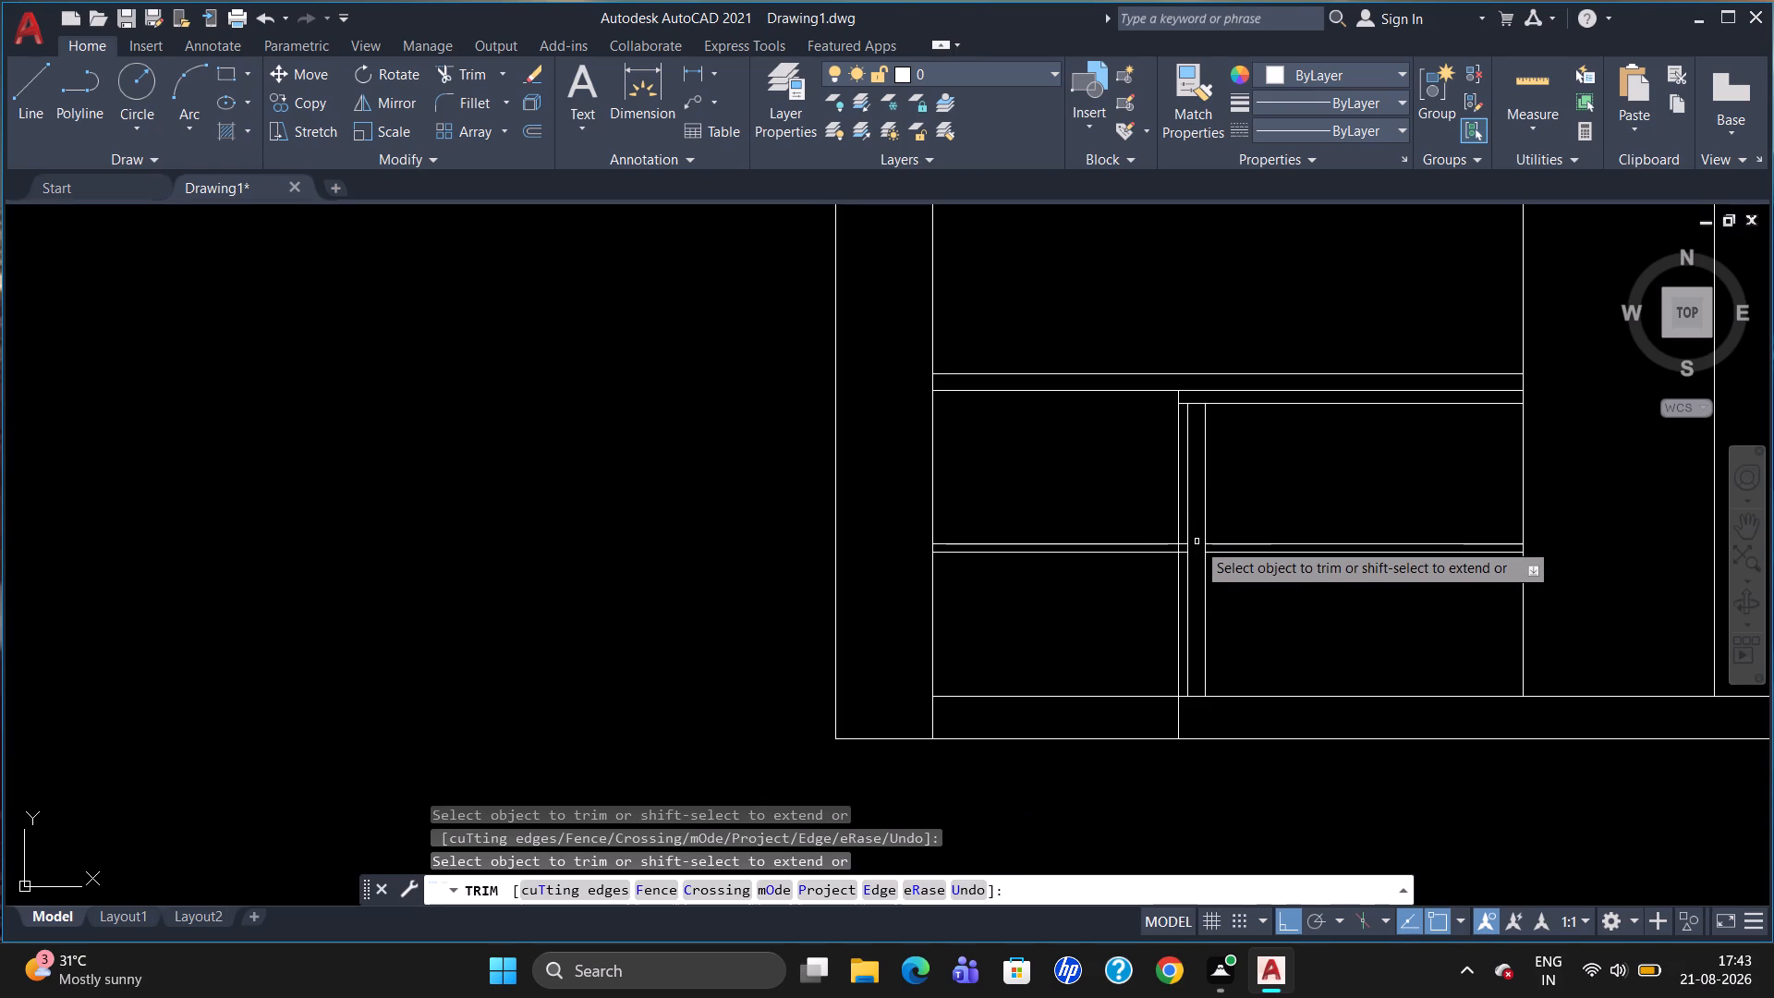
scroll(1195, 539, up, 1)
click(1175, 547)
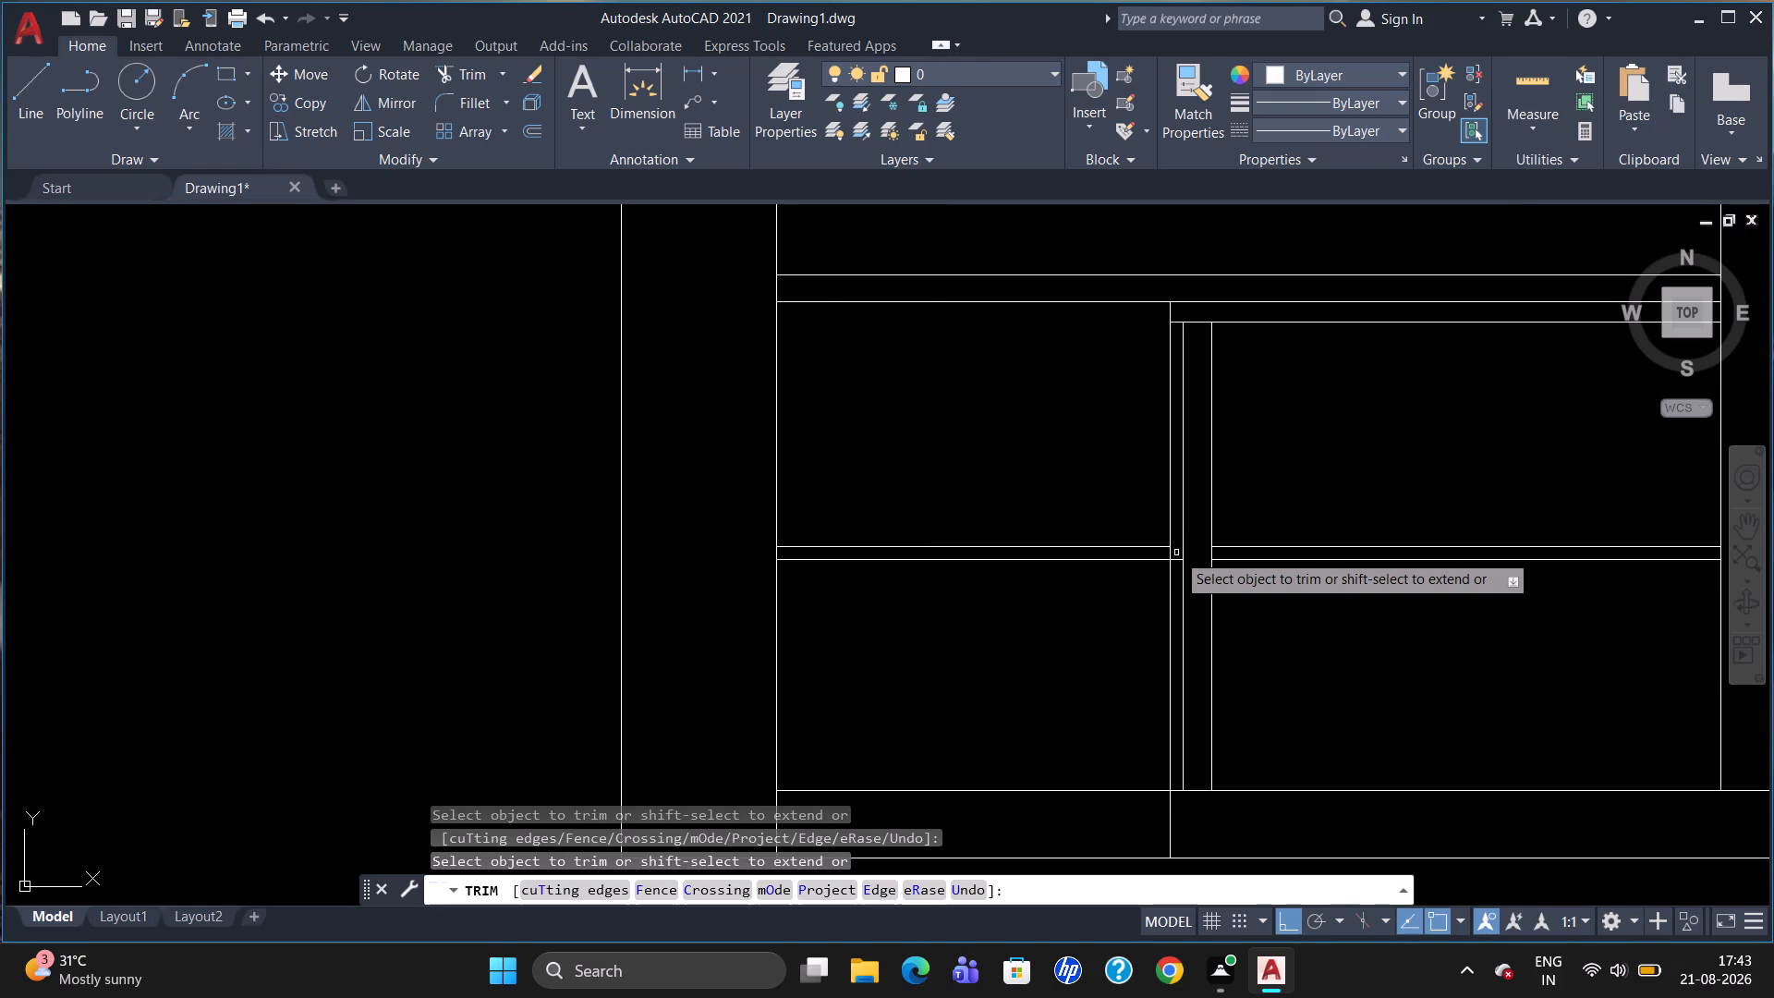
click(1176, 559)
key(Escape)
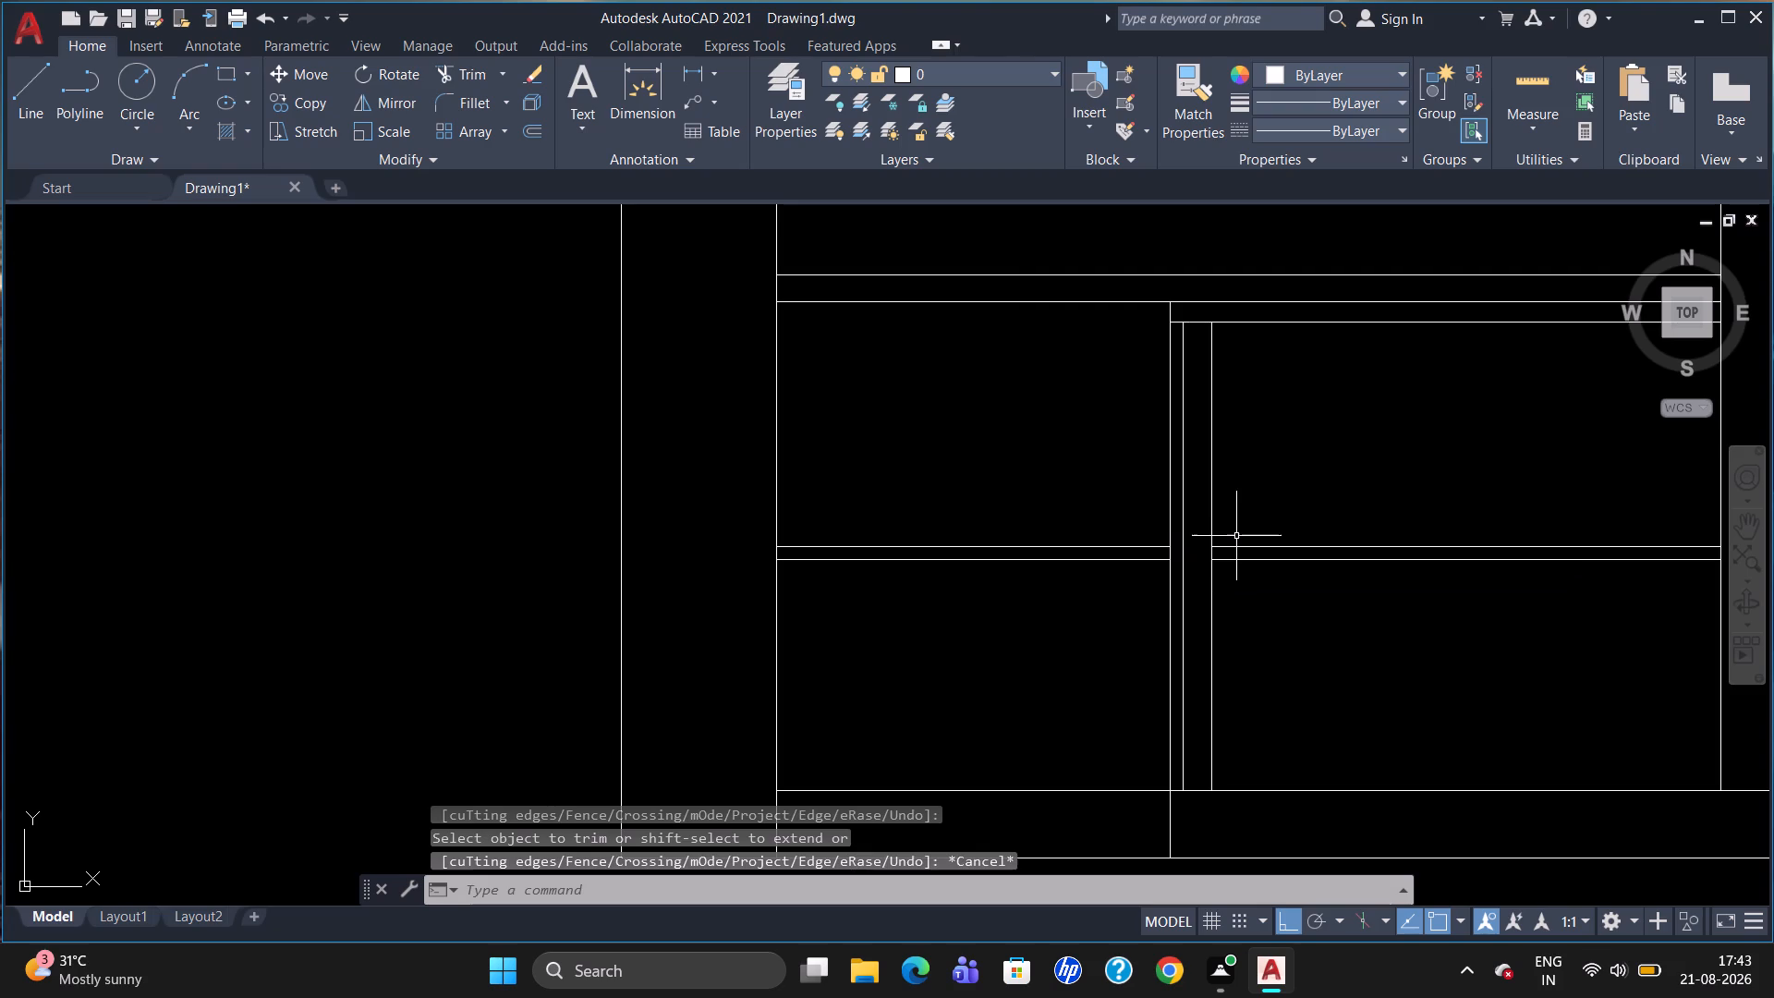
key(Escape)
Draw a 1240 vertical line from the second top-strip divider's lower end down to the top line of the lower compartments.
scroll(1334, 470, down, 3)
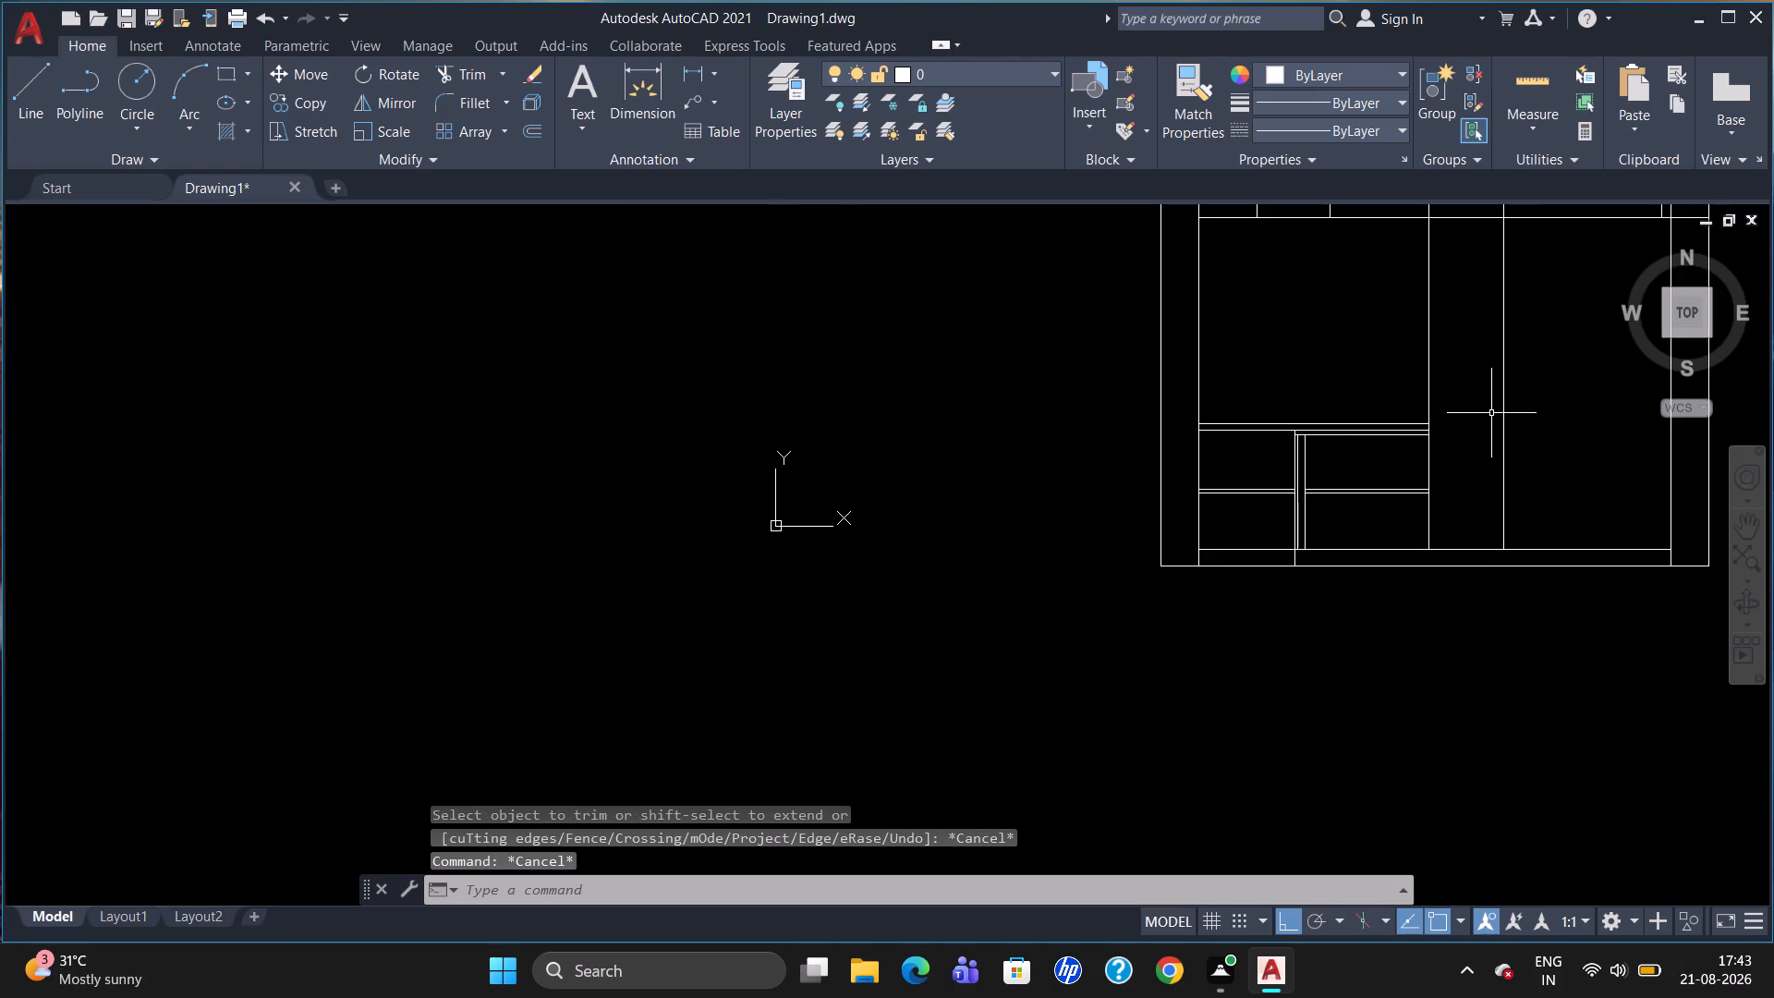
scroll(1491, 412, up, 2)
scroll(1479, 437, down, 2)
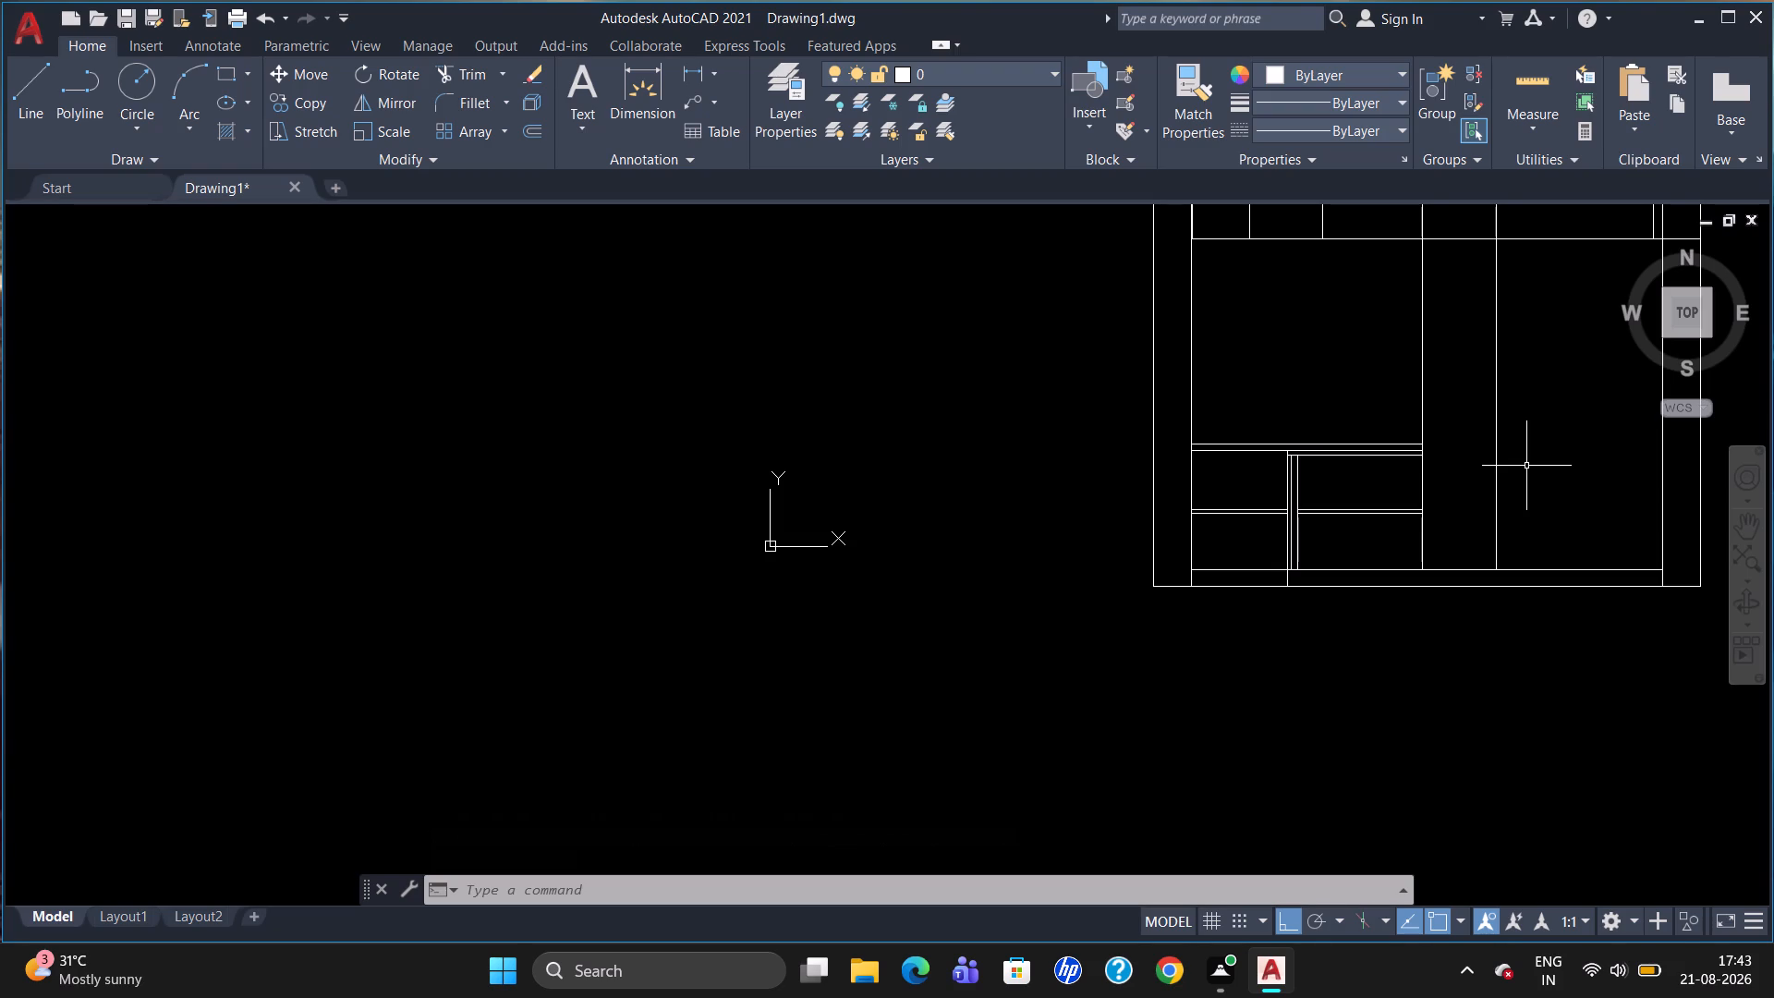
scroll(1455, 367, down, 2)
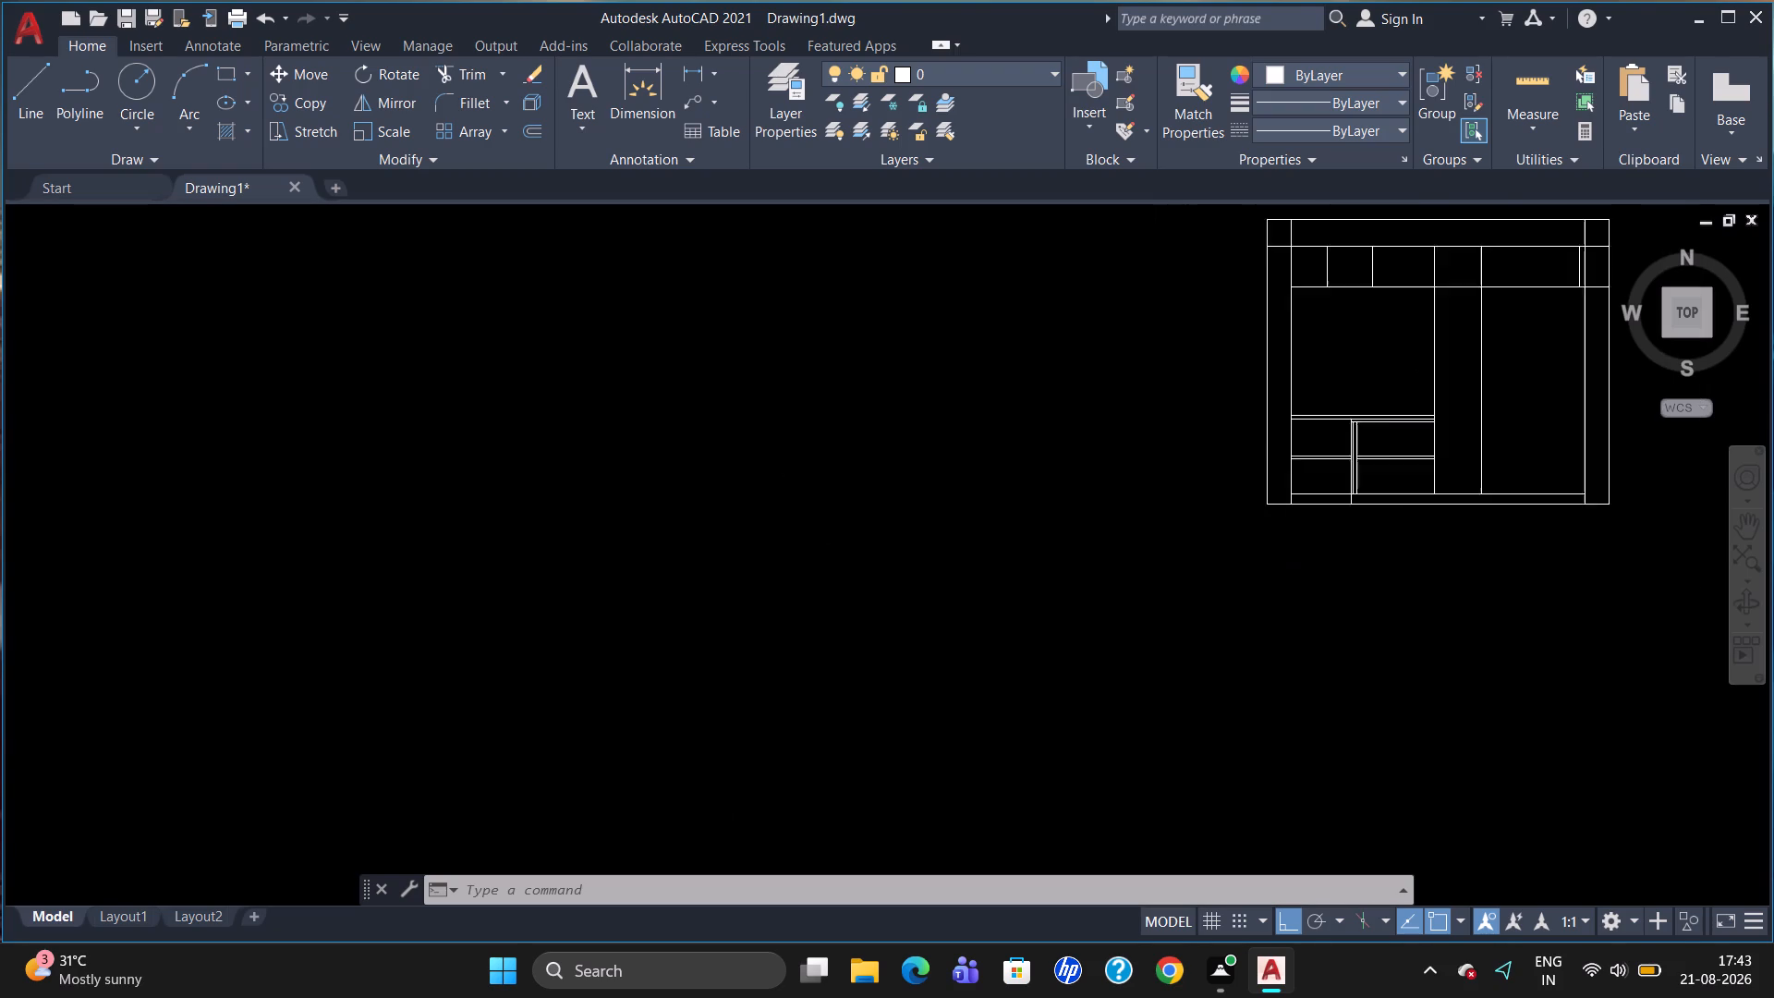
scroll(1476, 308, up, 3)
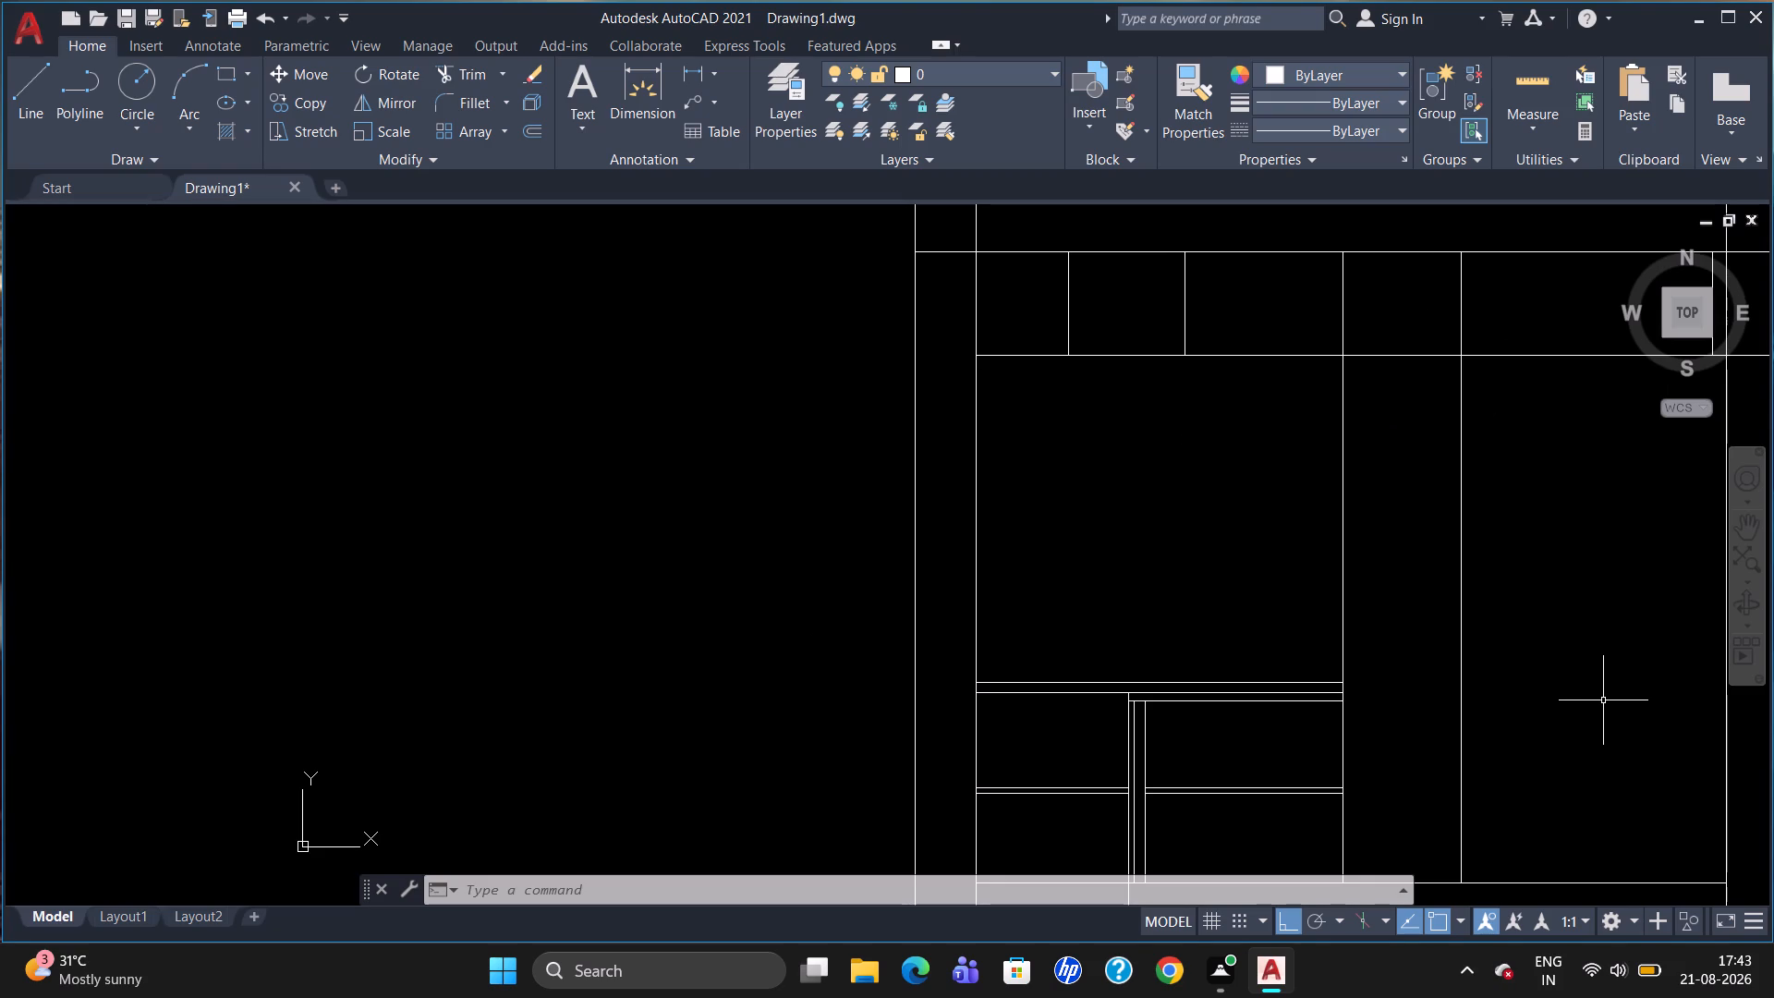
scroll(1330, 472, down, 2)
scroll(1294, 368, up, 1)
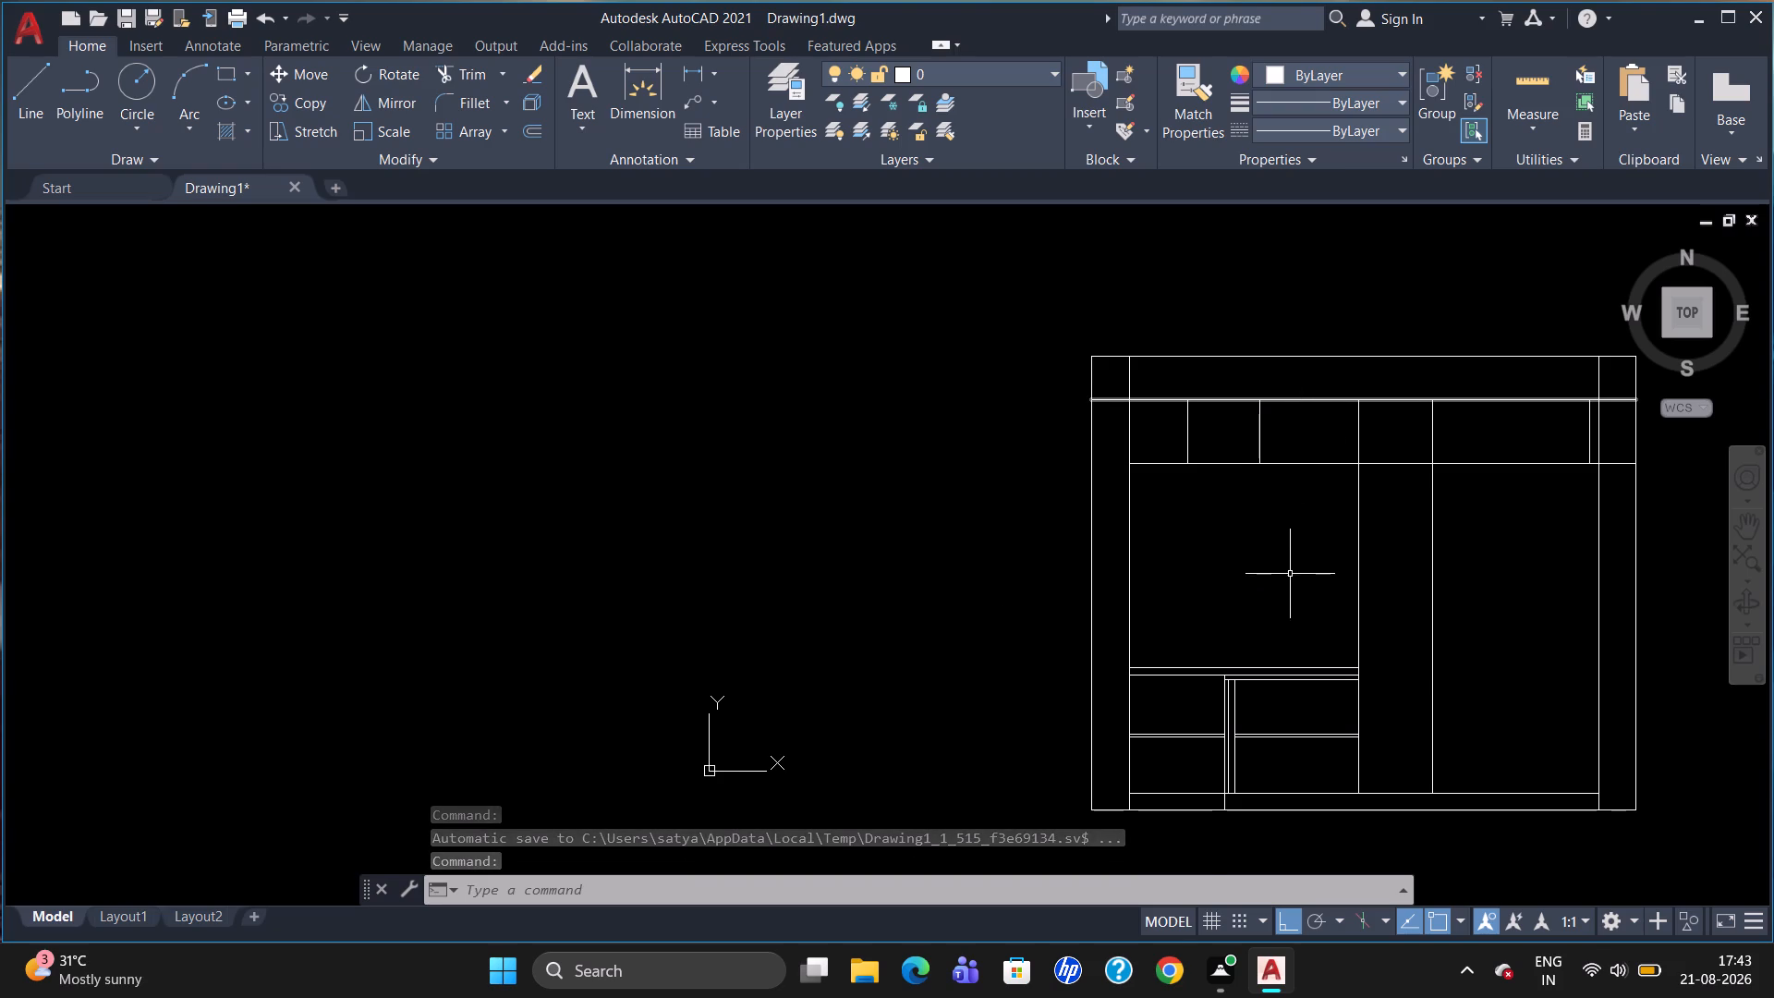
scroll(1276, 552, up, 1)
key(l)
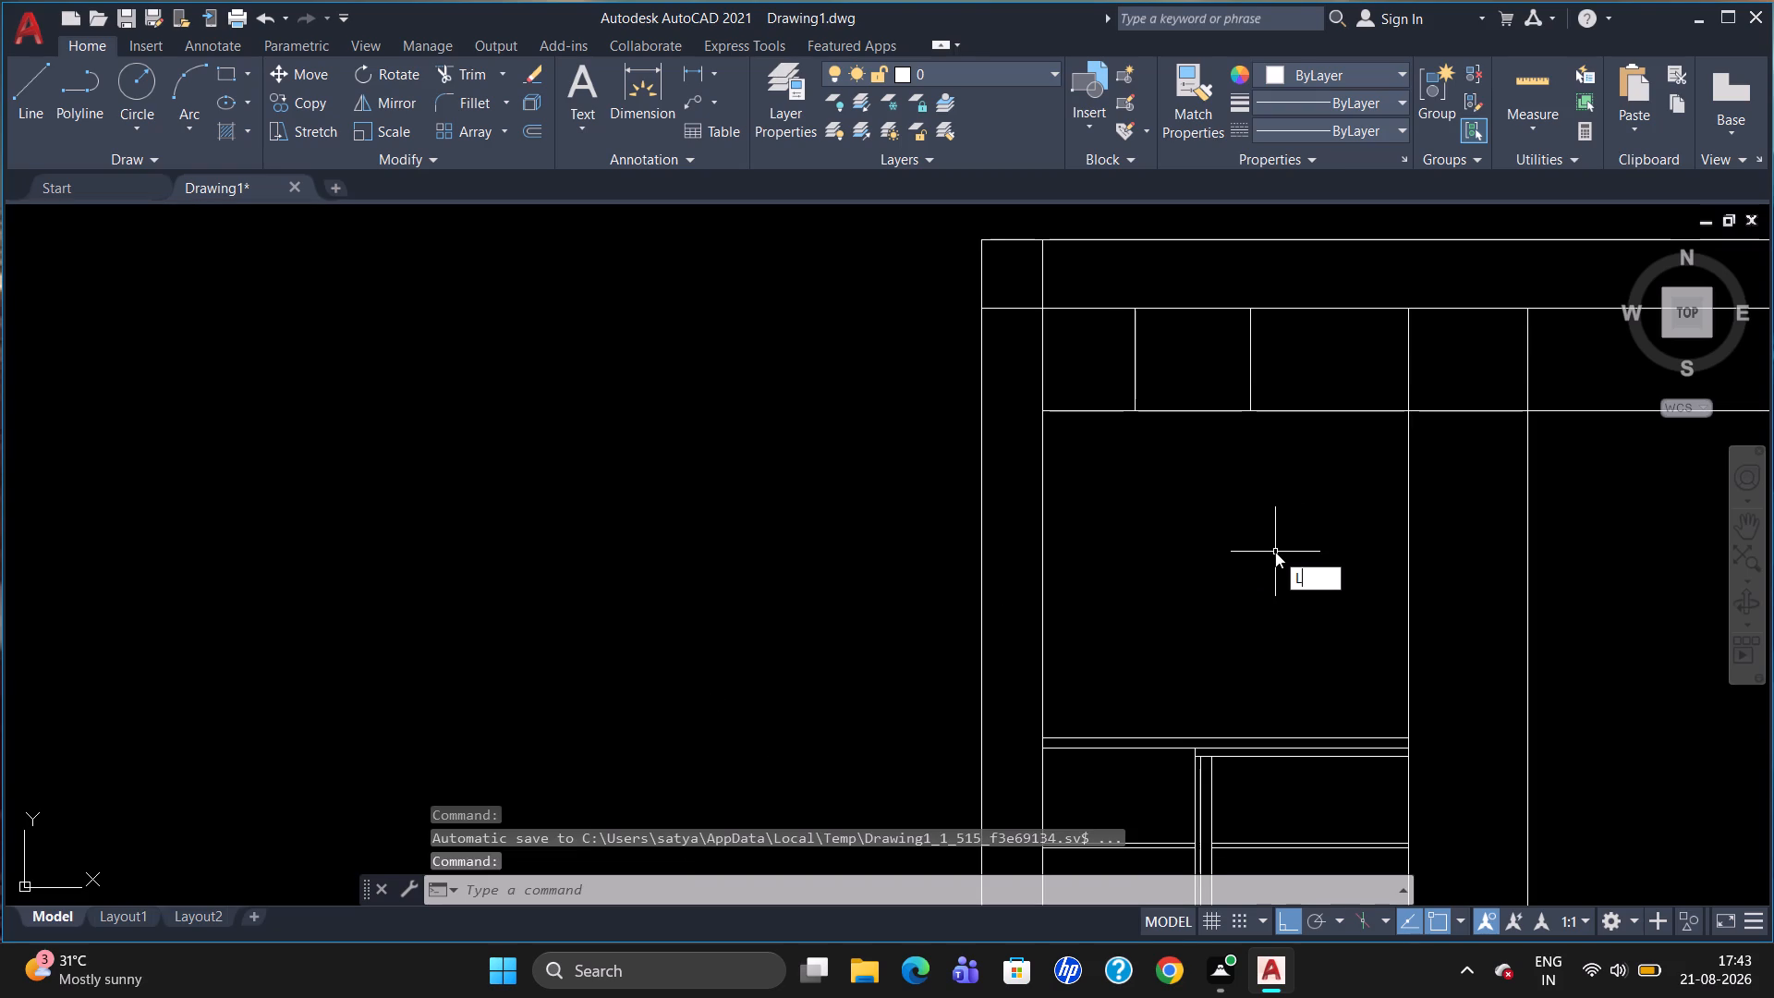
key(Return)
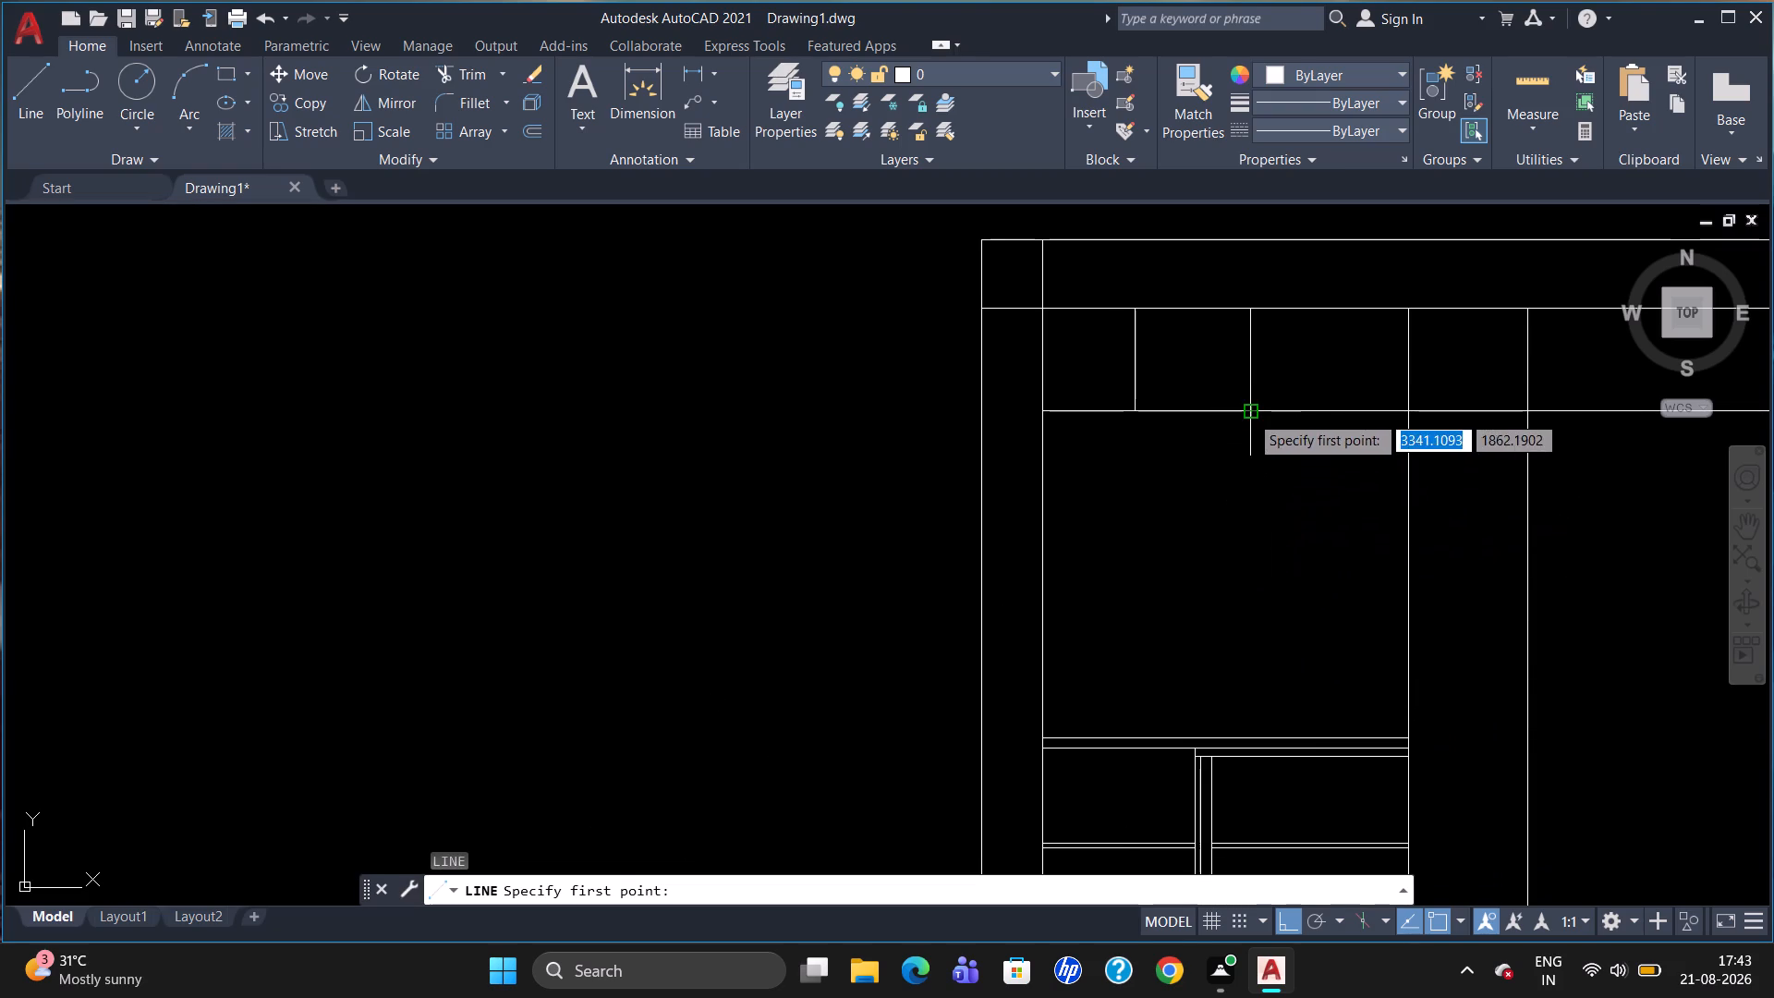
click(1249, 413)
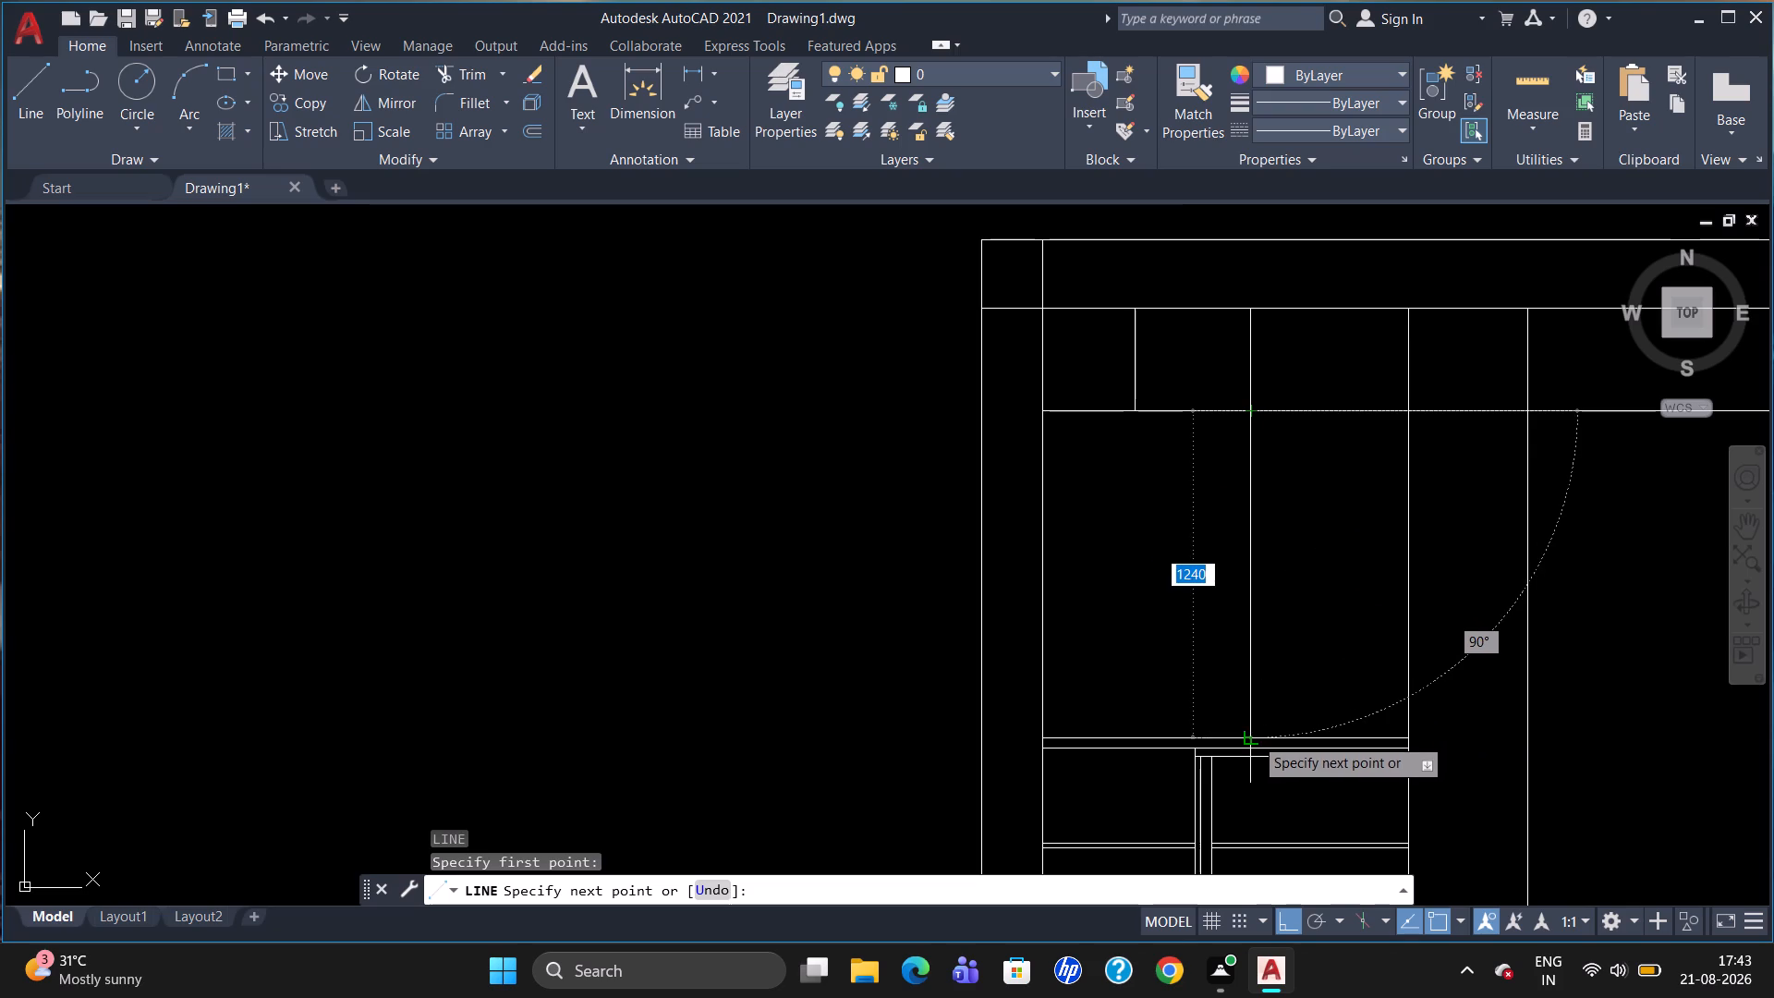
click(1254, 736)
key(Escape)
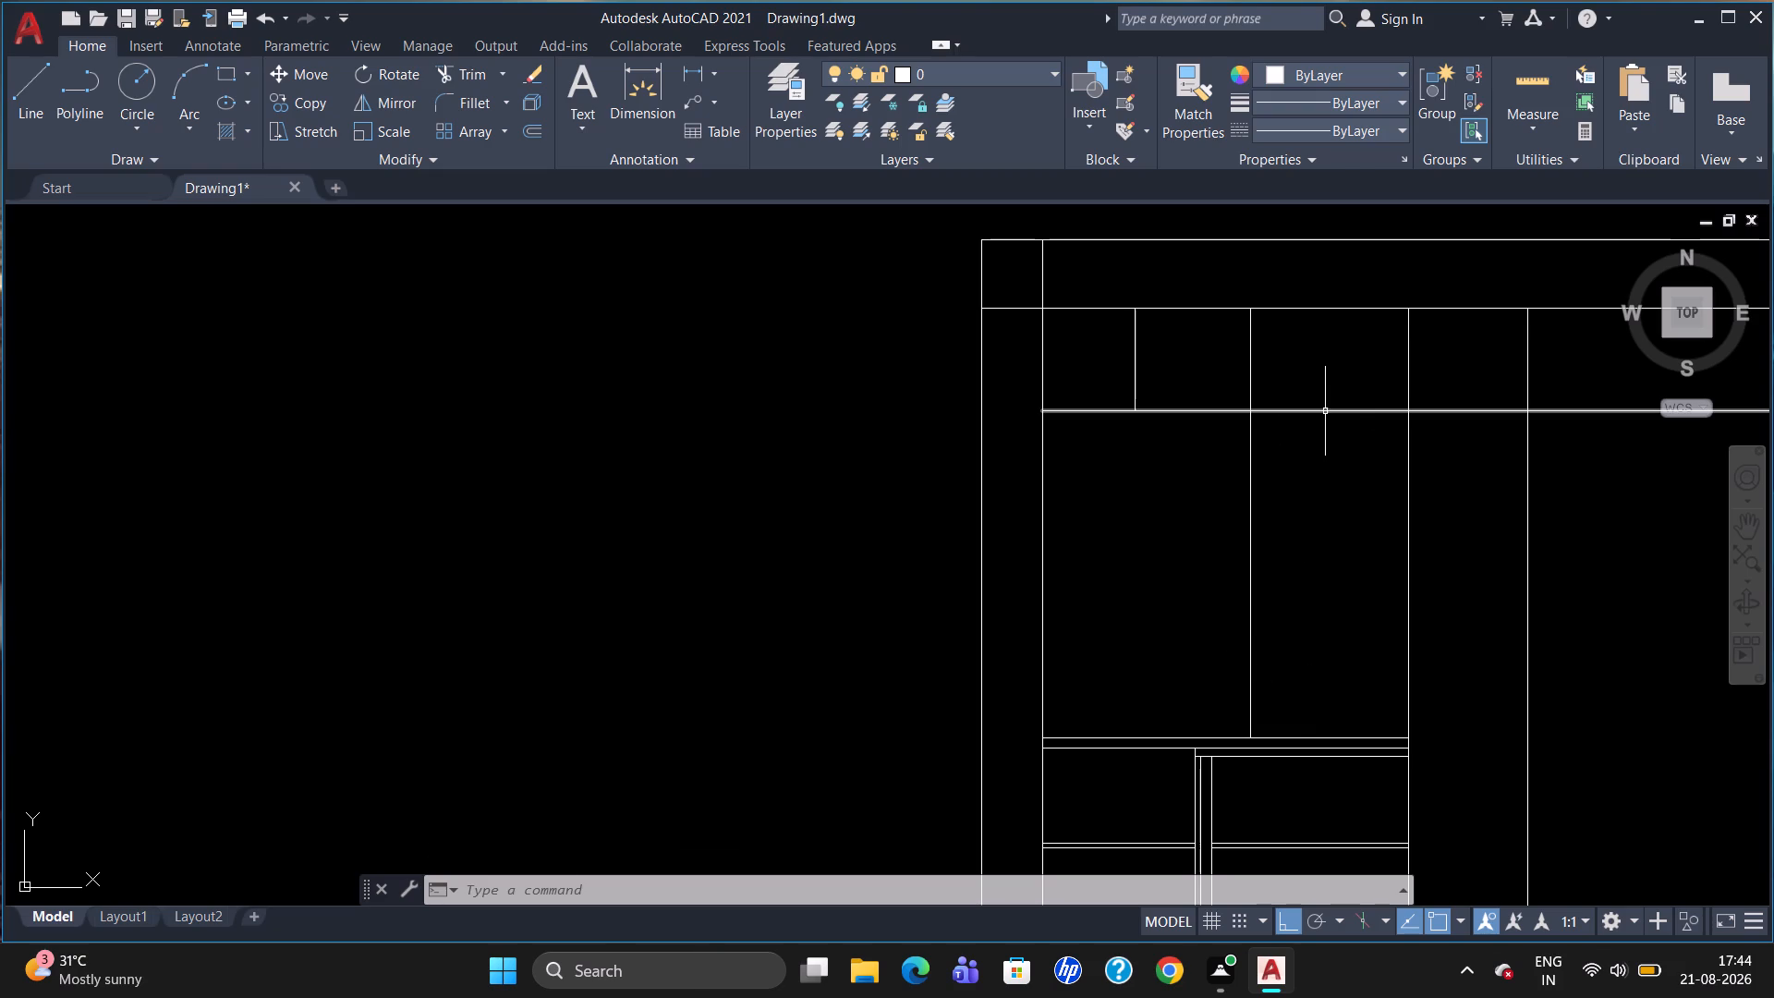
Break the top strip's lower horizontal line at the new vertical line and at the next vertical line to its right.
key(b)
key(r)
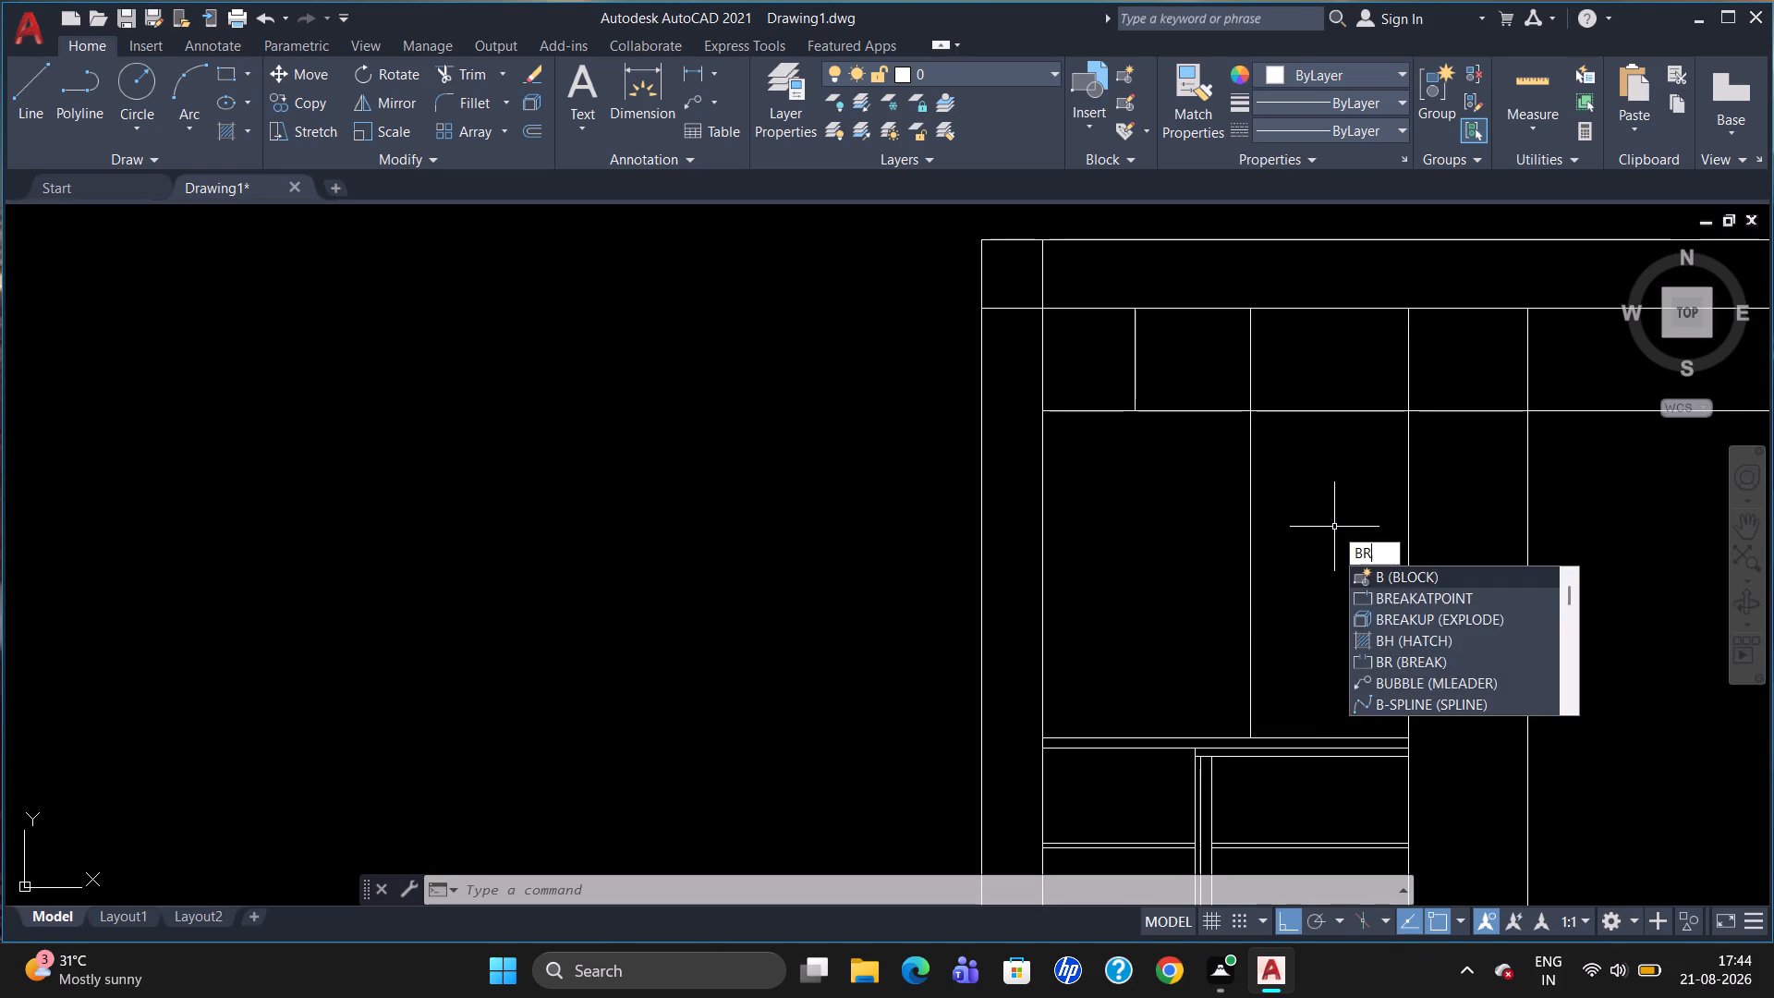
click(1385, 595)
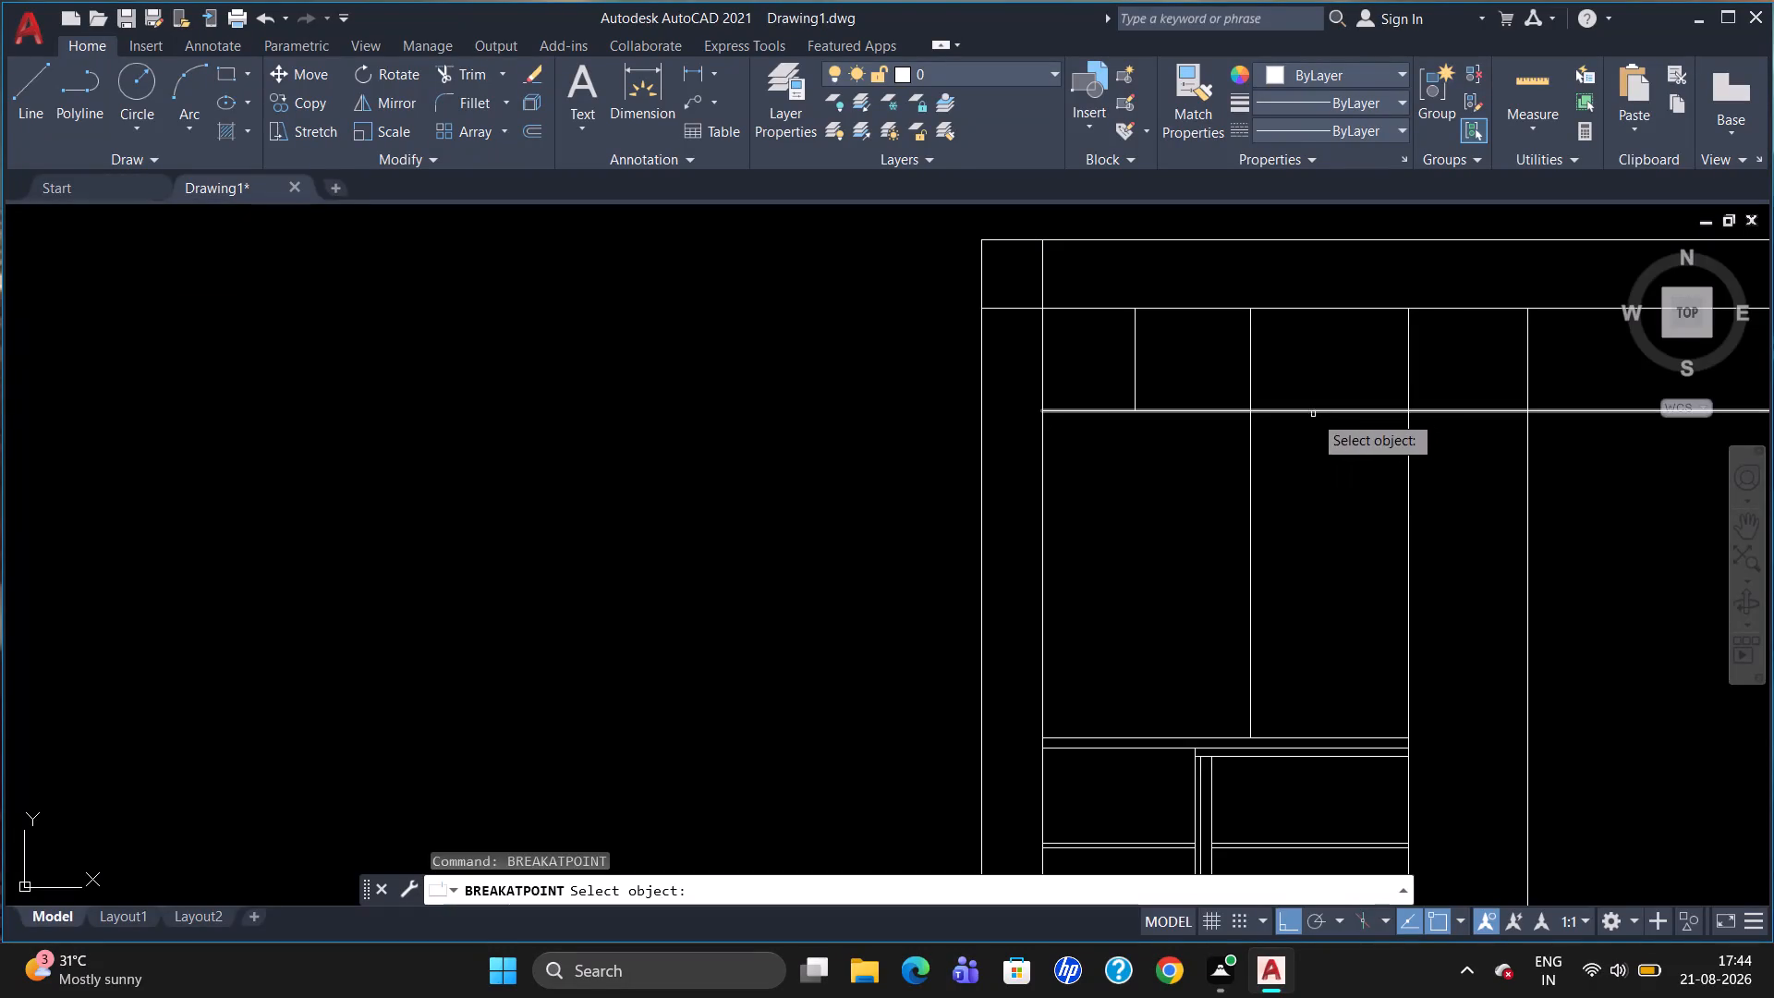
click(1313, 414)
click(1254, 415)
key(b)
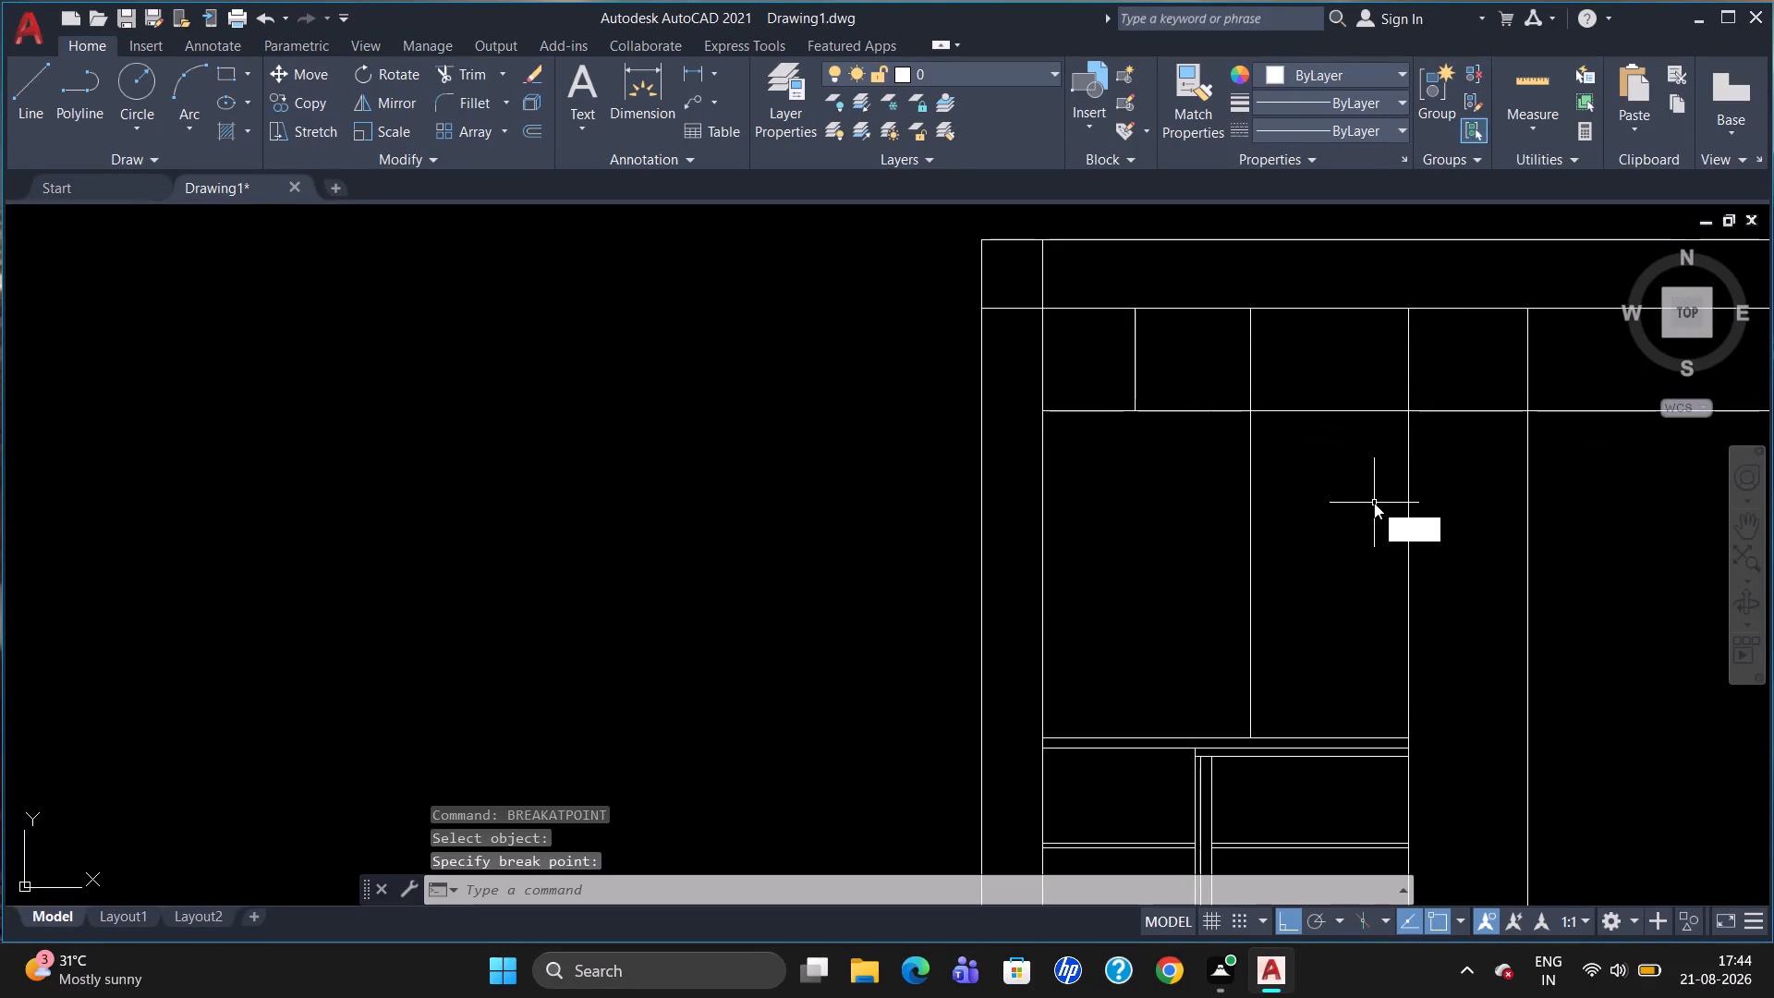
key(r)
click(1421, 574)
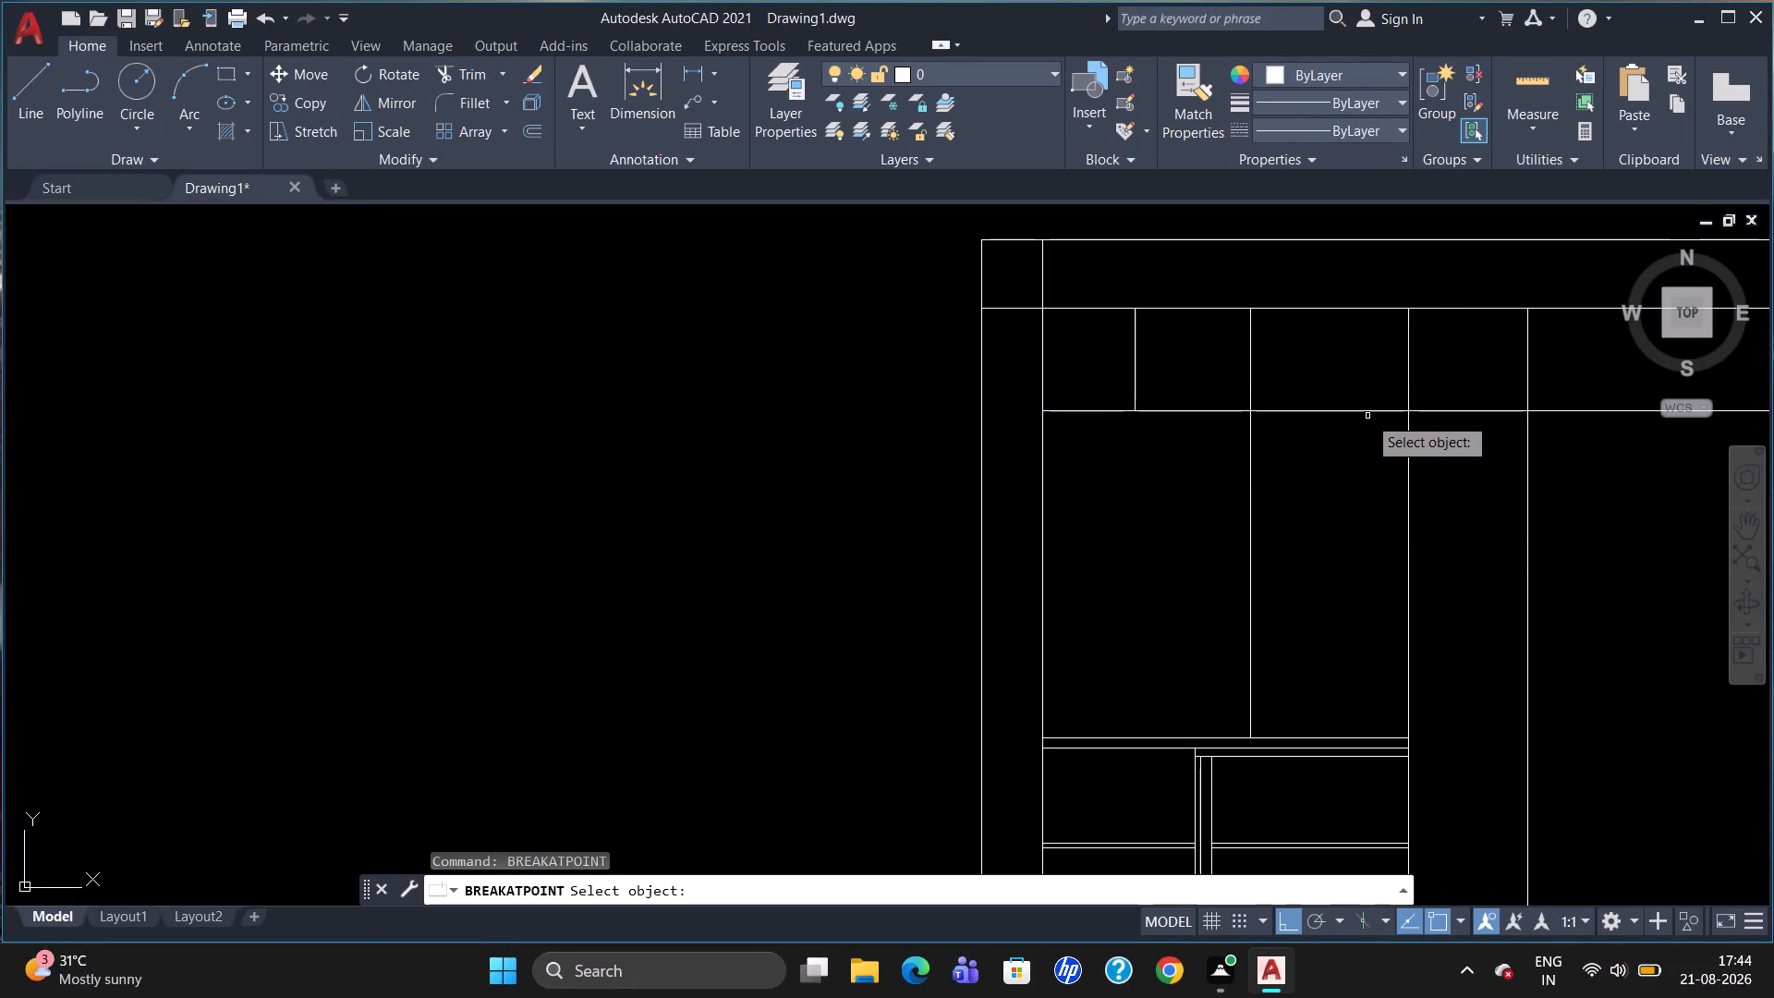
click(1362, 410)
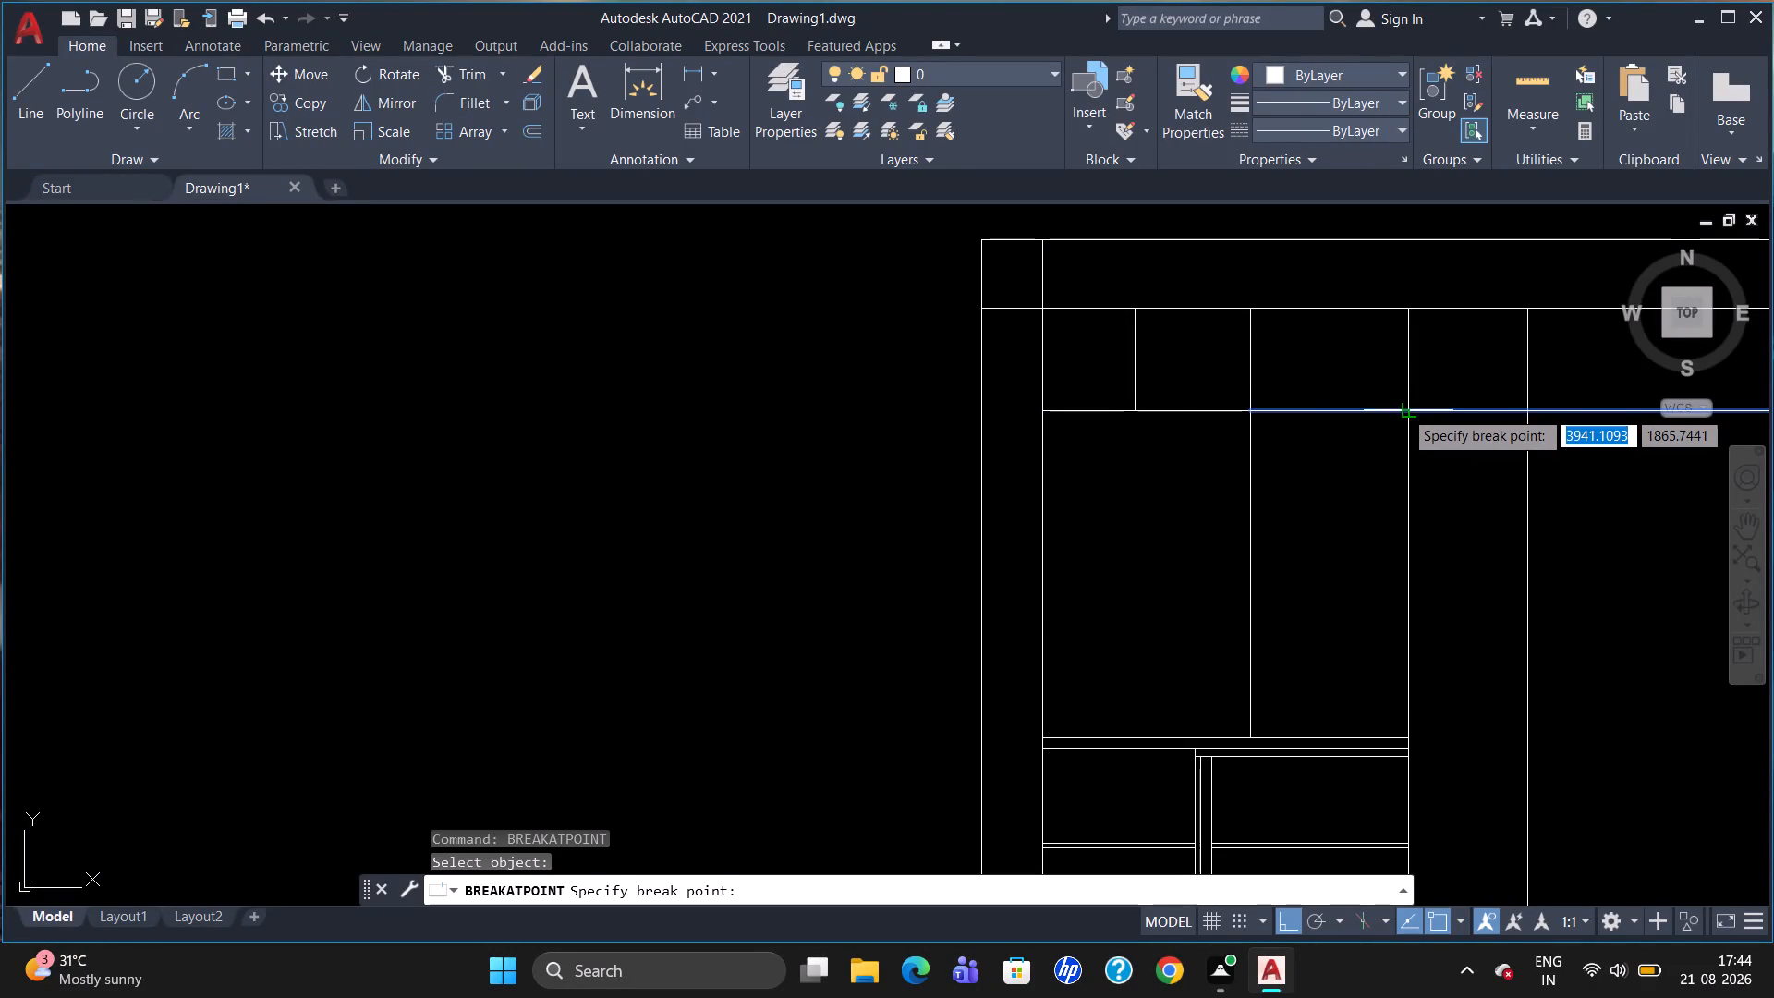
click(1404, 411)
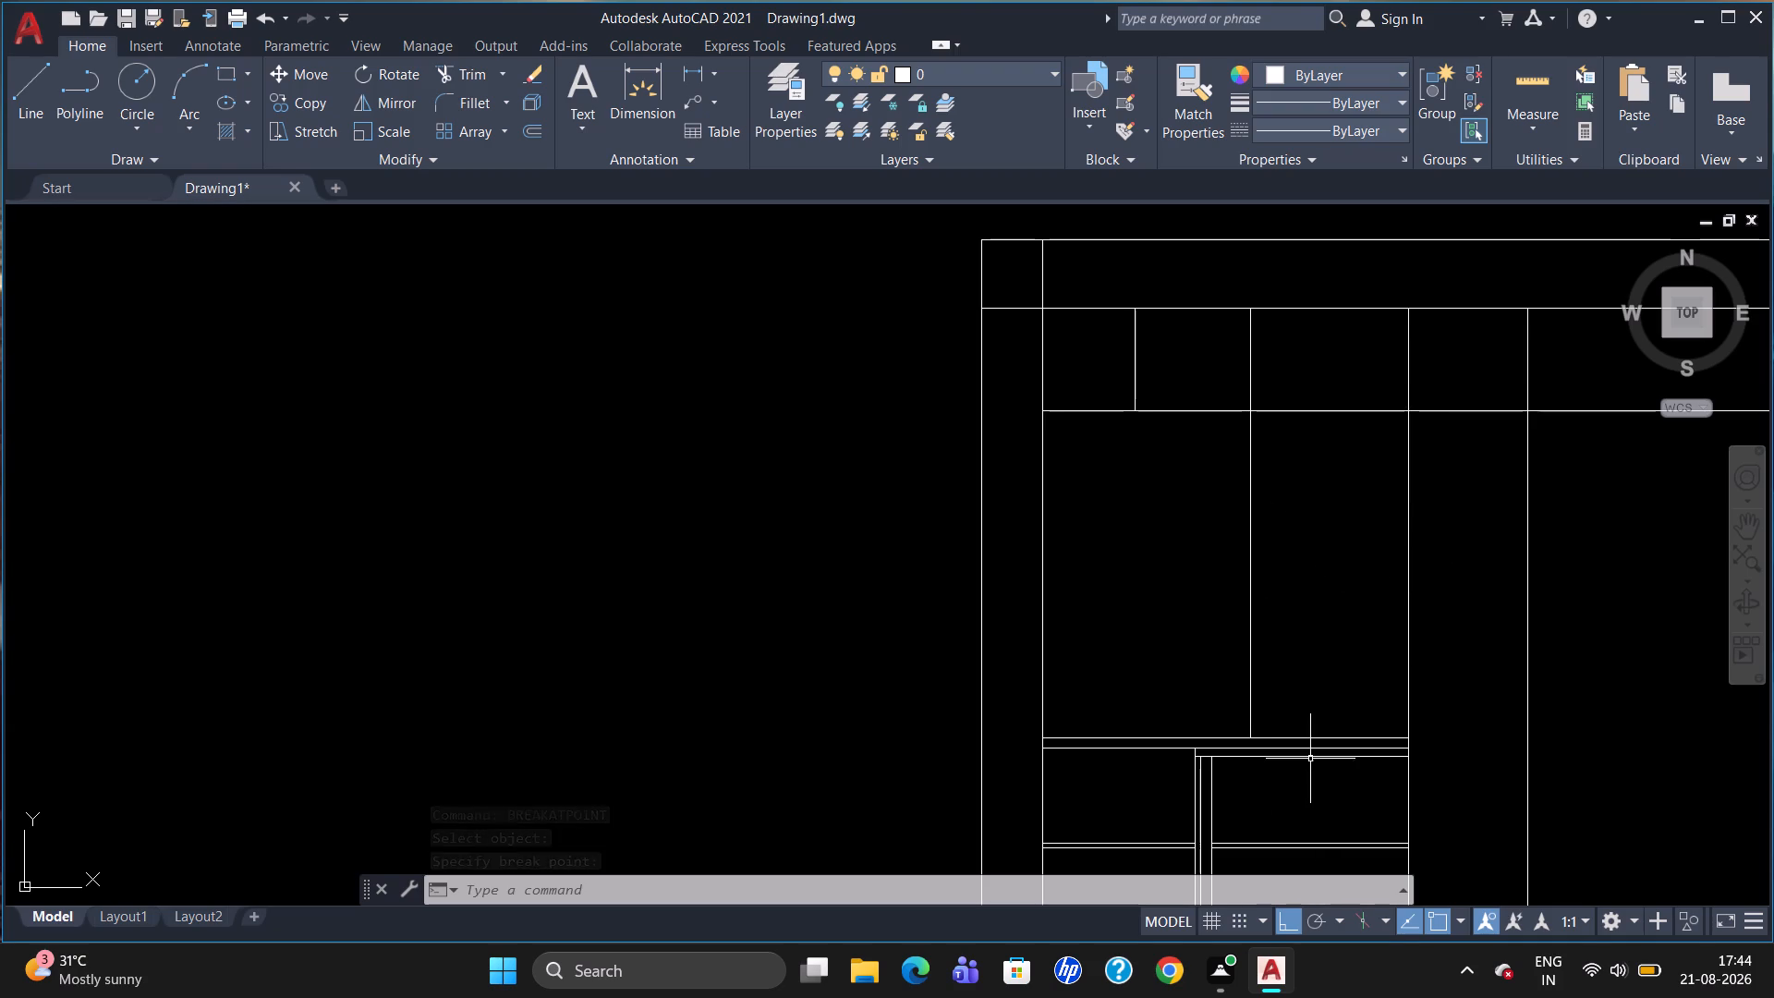
Break the lower compartments' top horizontal line at the lower end of the new vertical line.
key(b)
key(r)
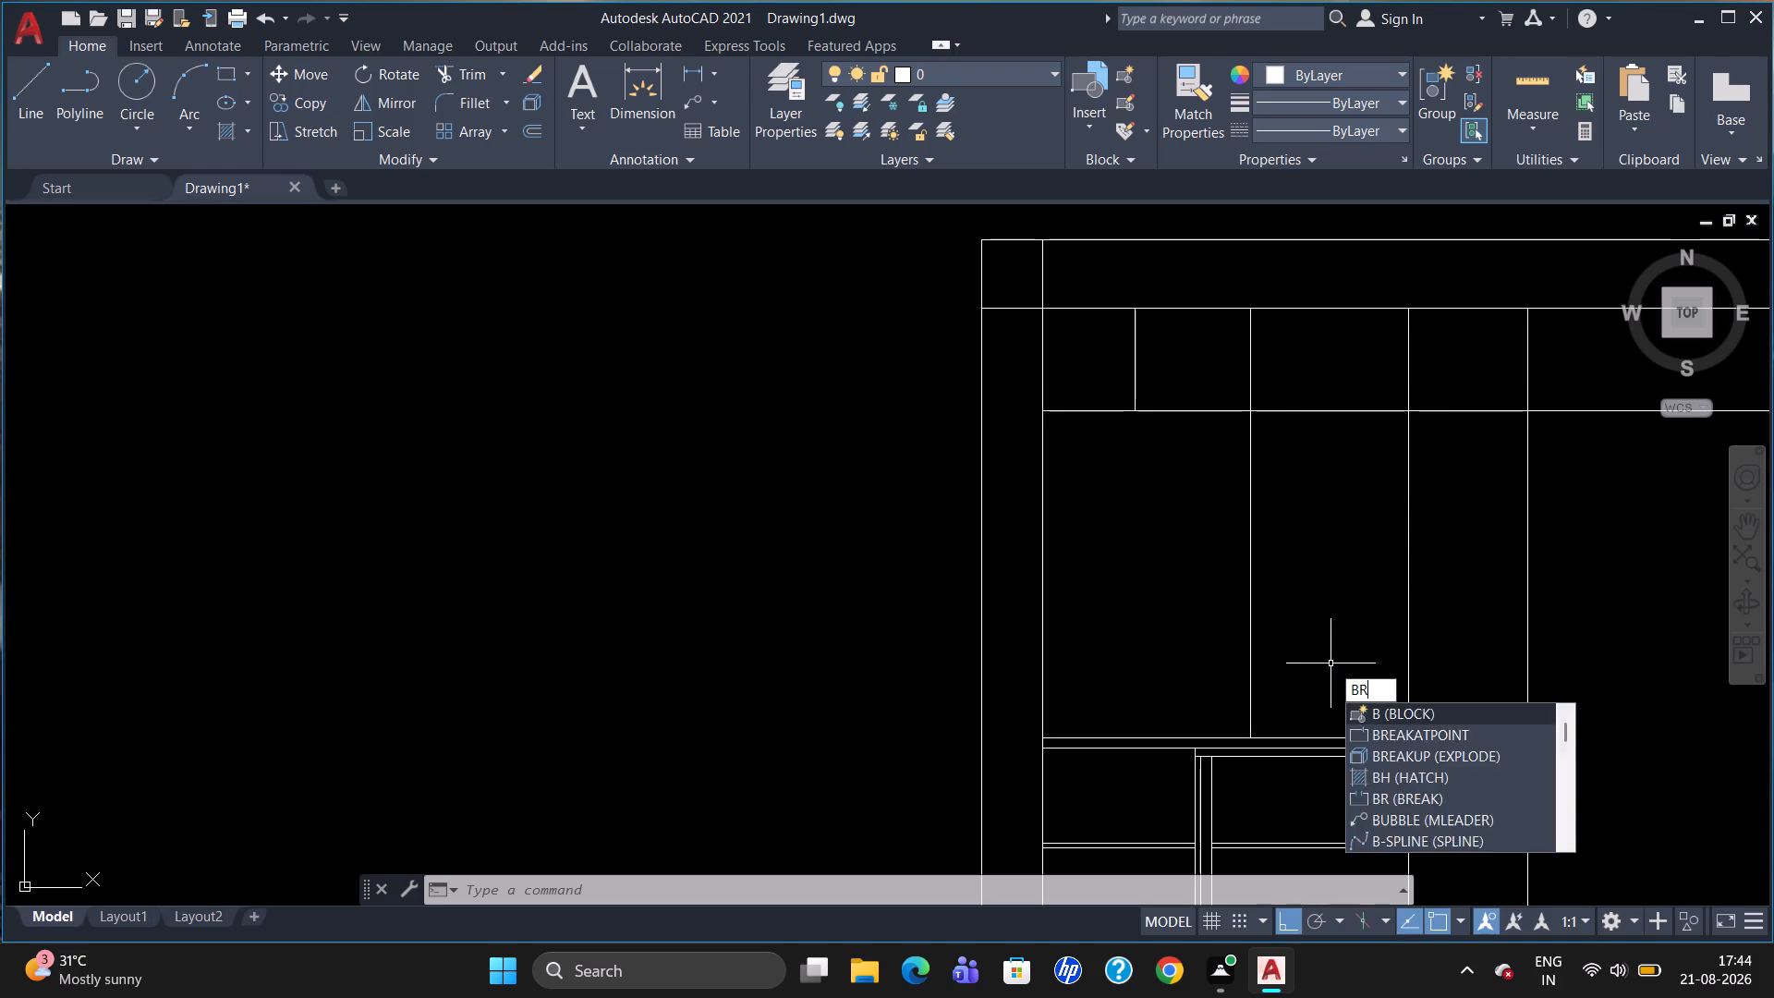
click(1413, 729)
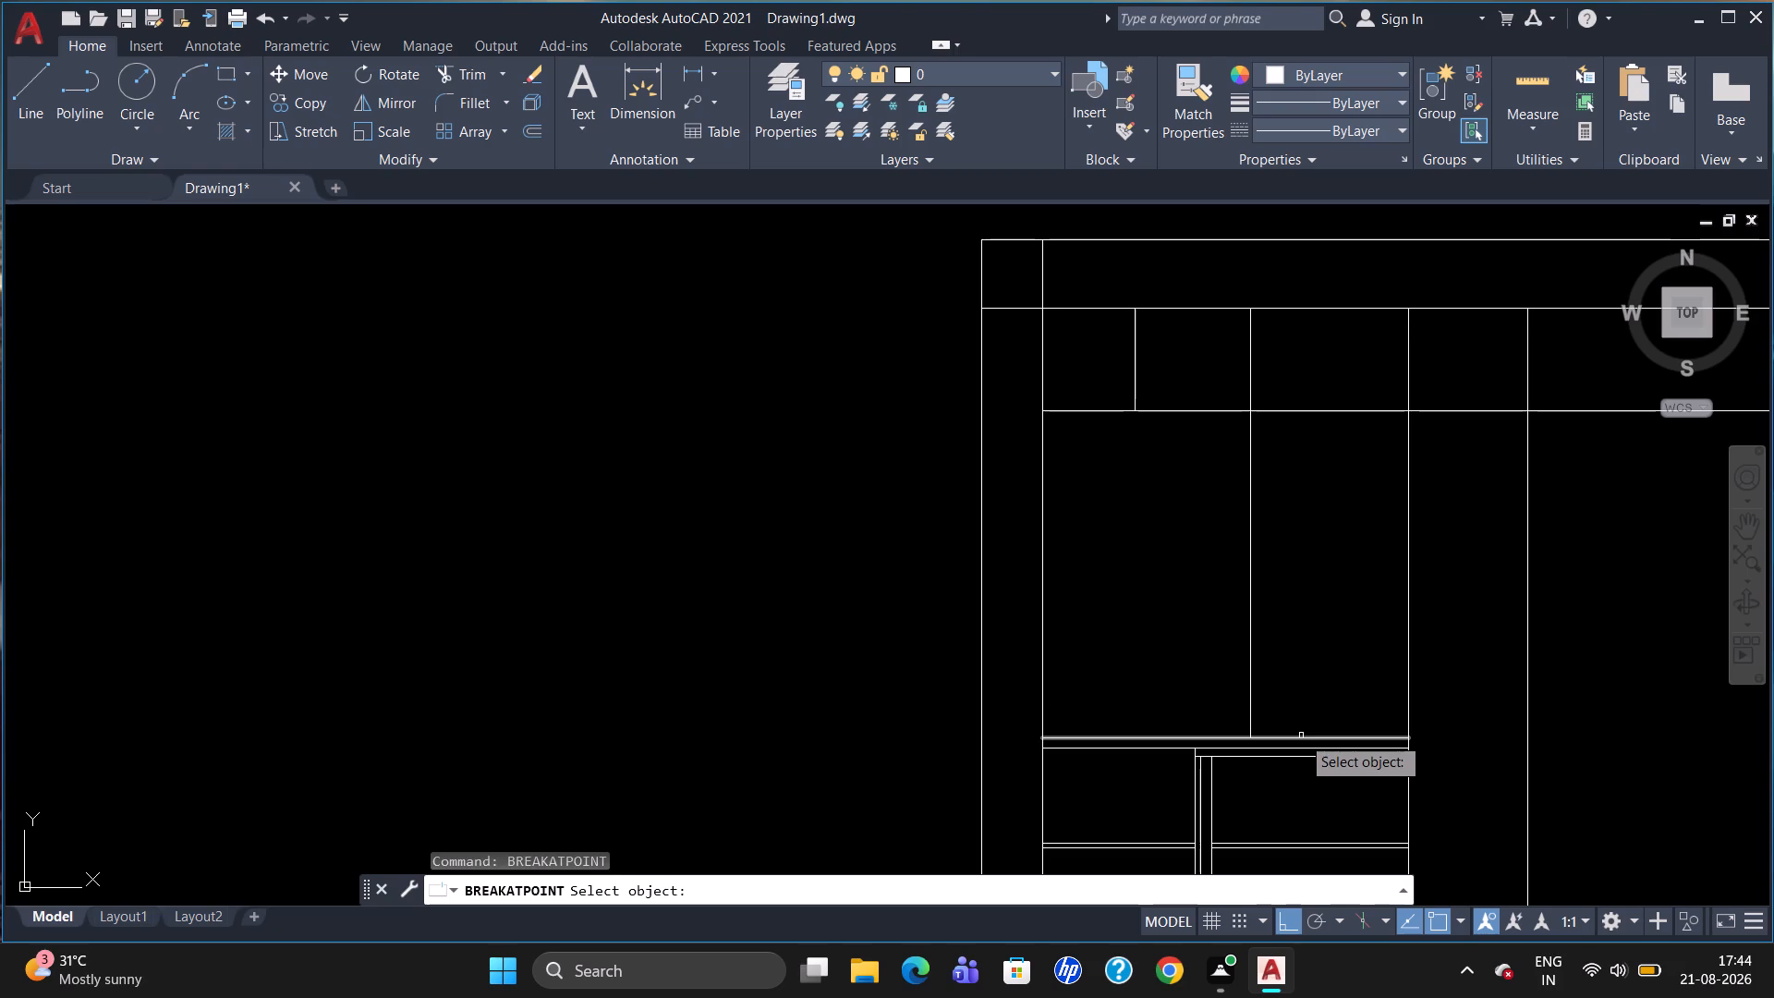
click(1301, 736)
click(1258, 737)
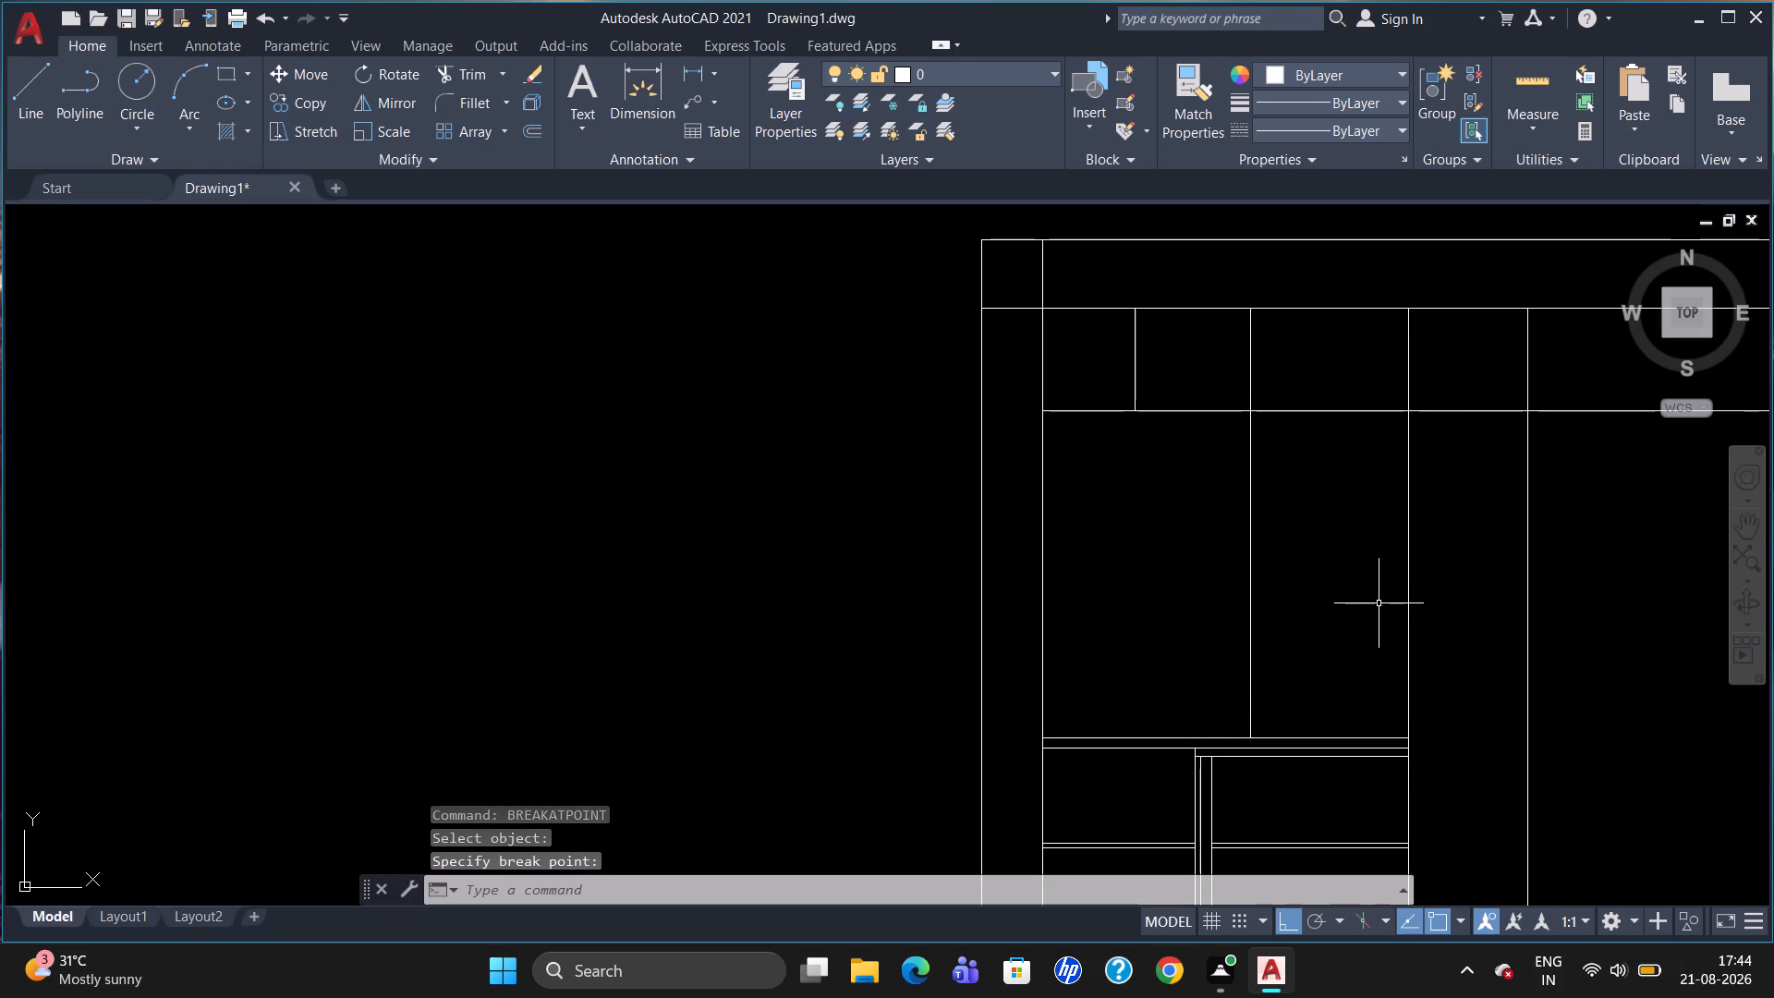
key(Escape)
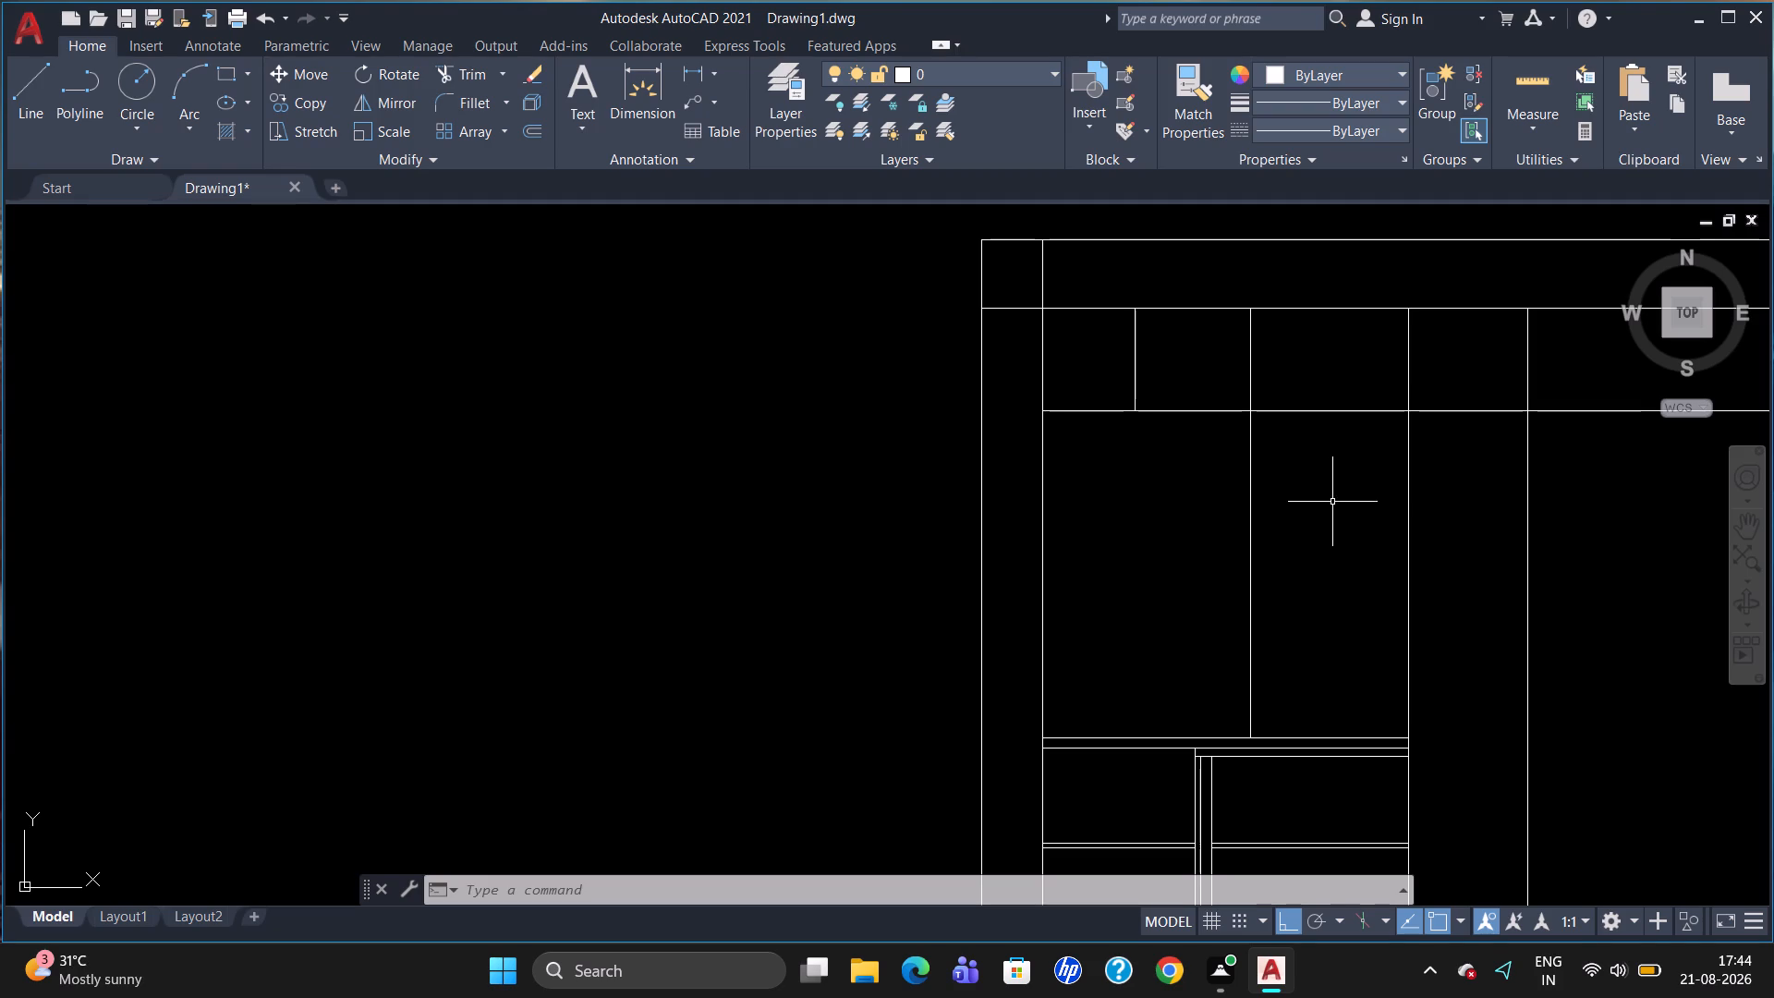
Offset the broken segment of the strip's lower line, between the two vertical lines, 60 downward.
key(o)
key(Return)
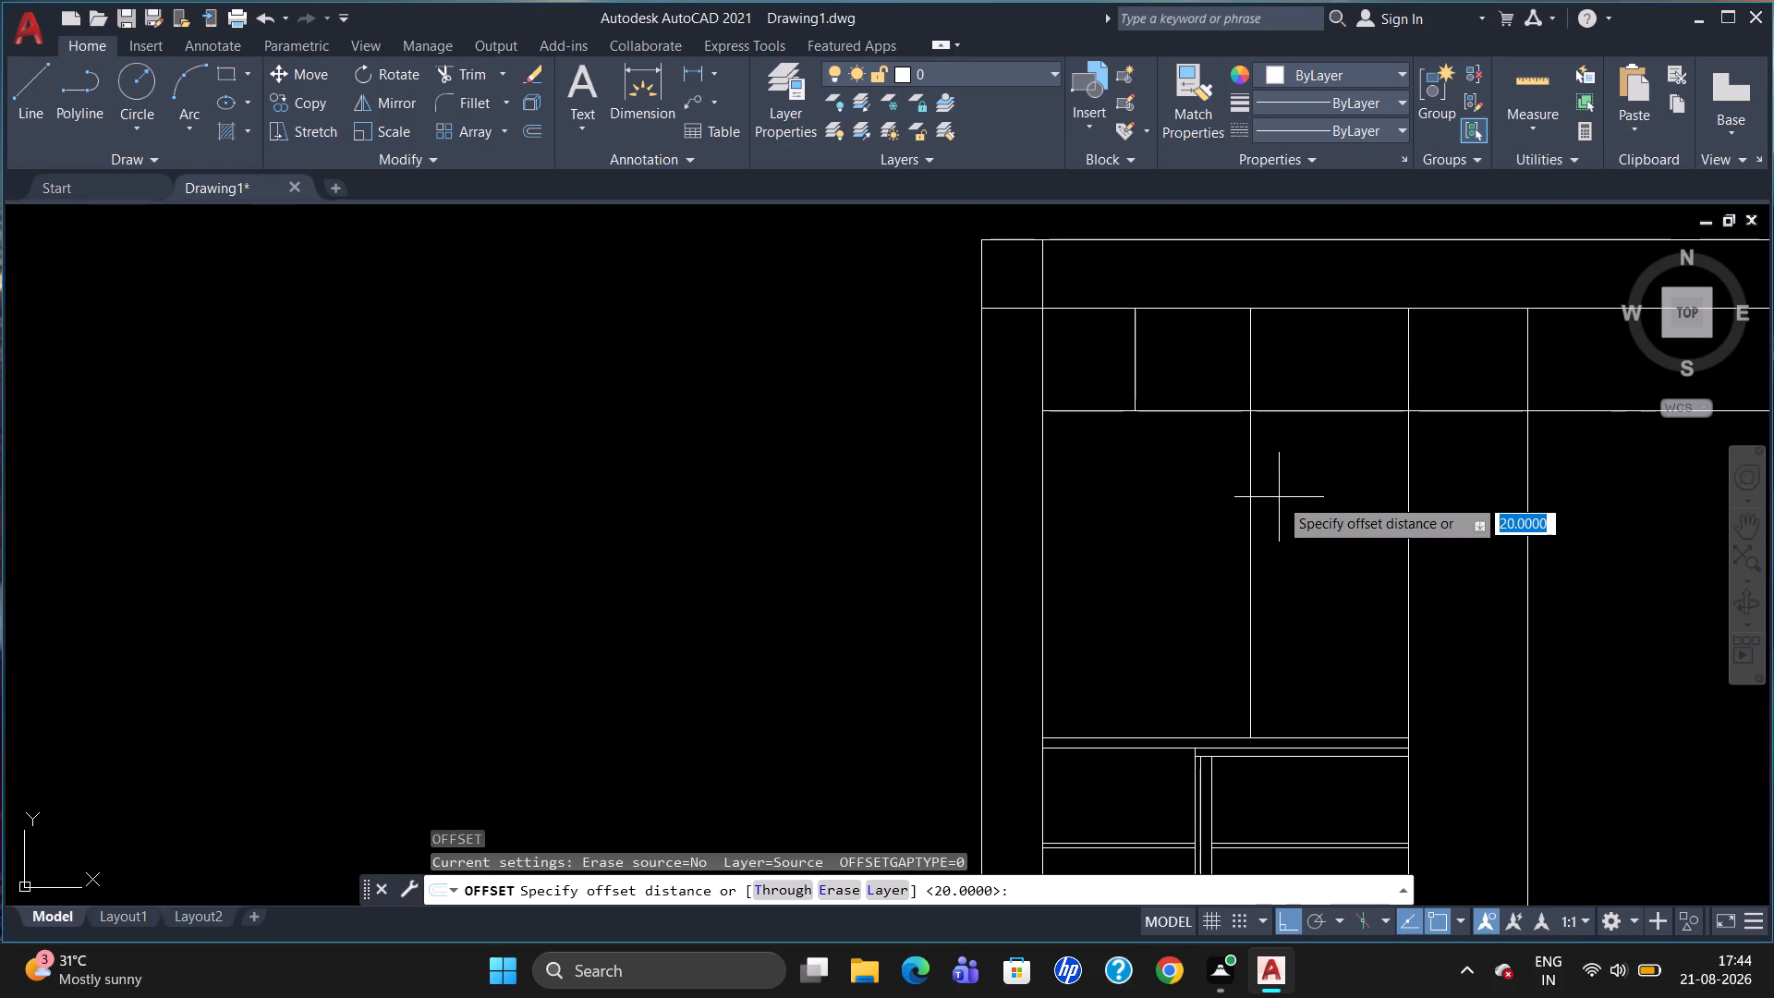
key(5)
key(BackSpace)
text(60)
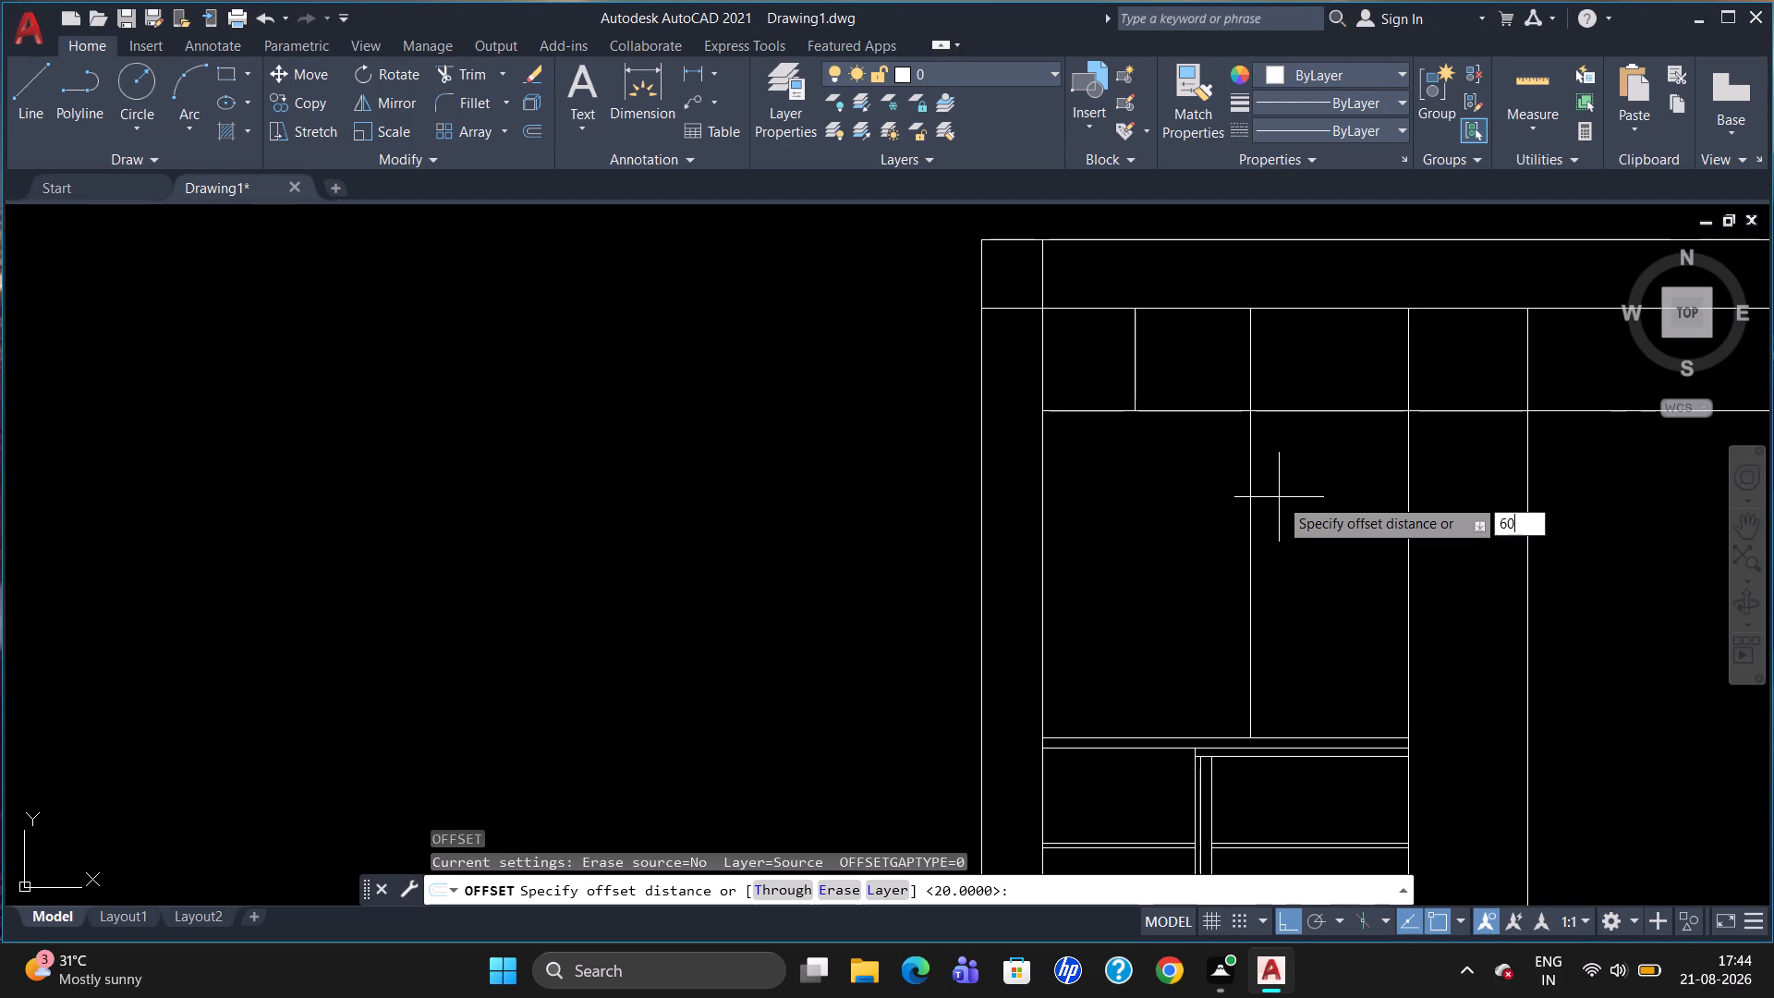
key(Return)
click(1317, 411)
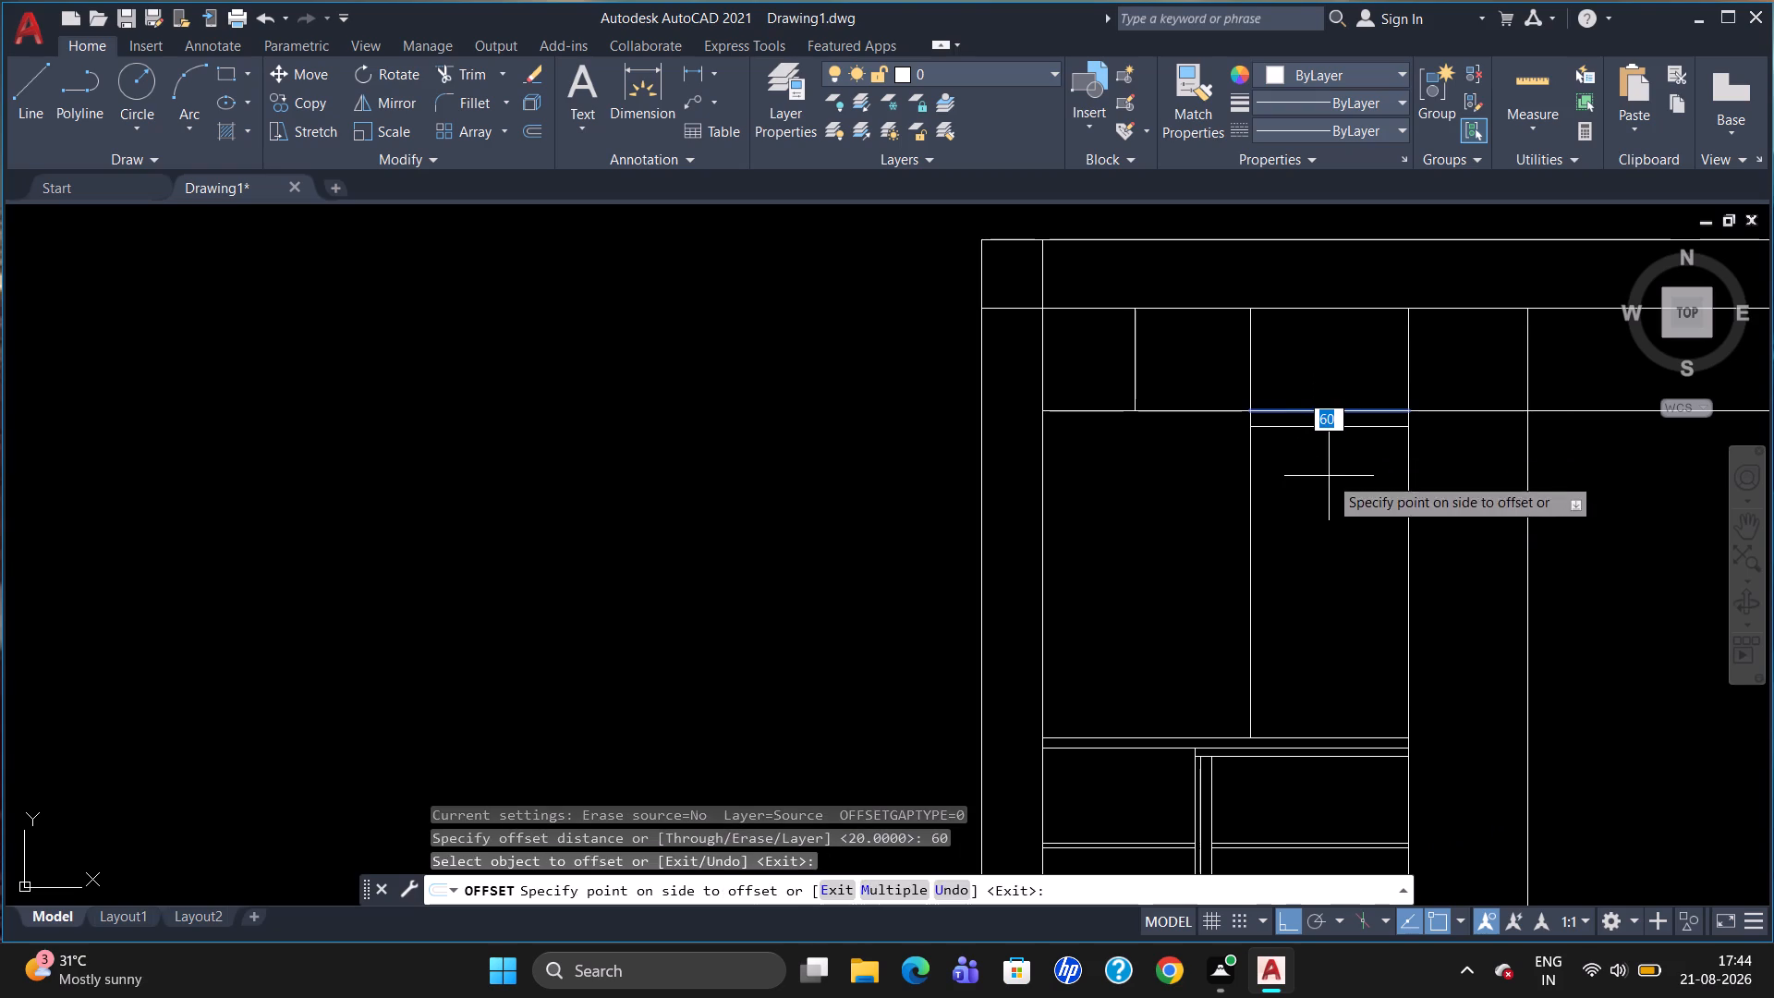
click(1329, 476)
key(Escape)
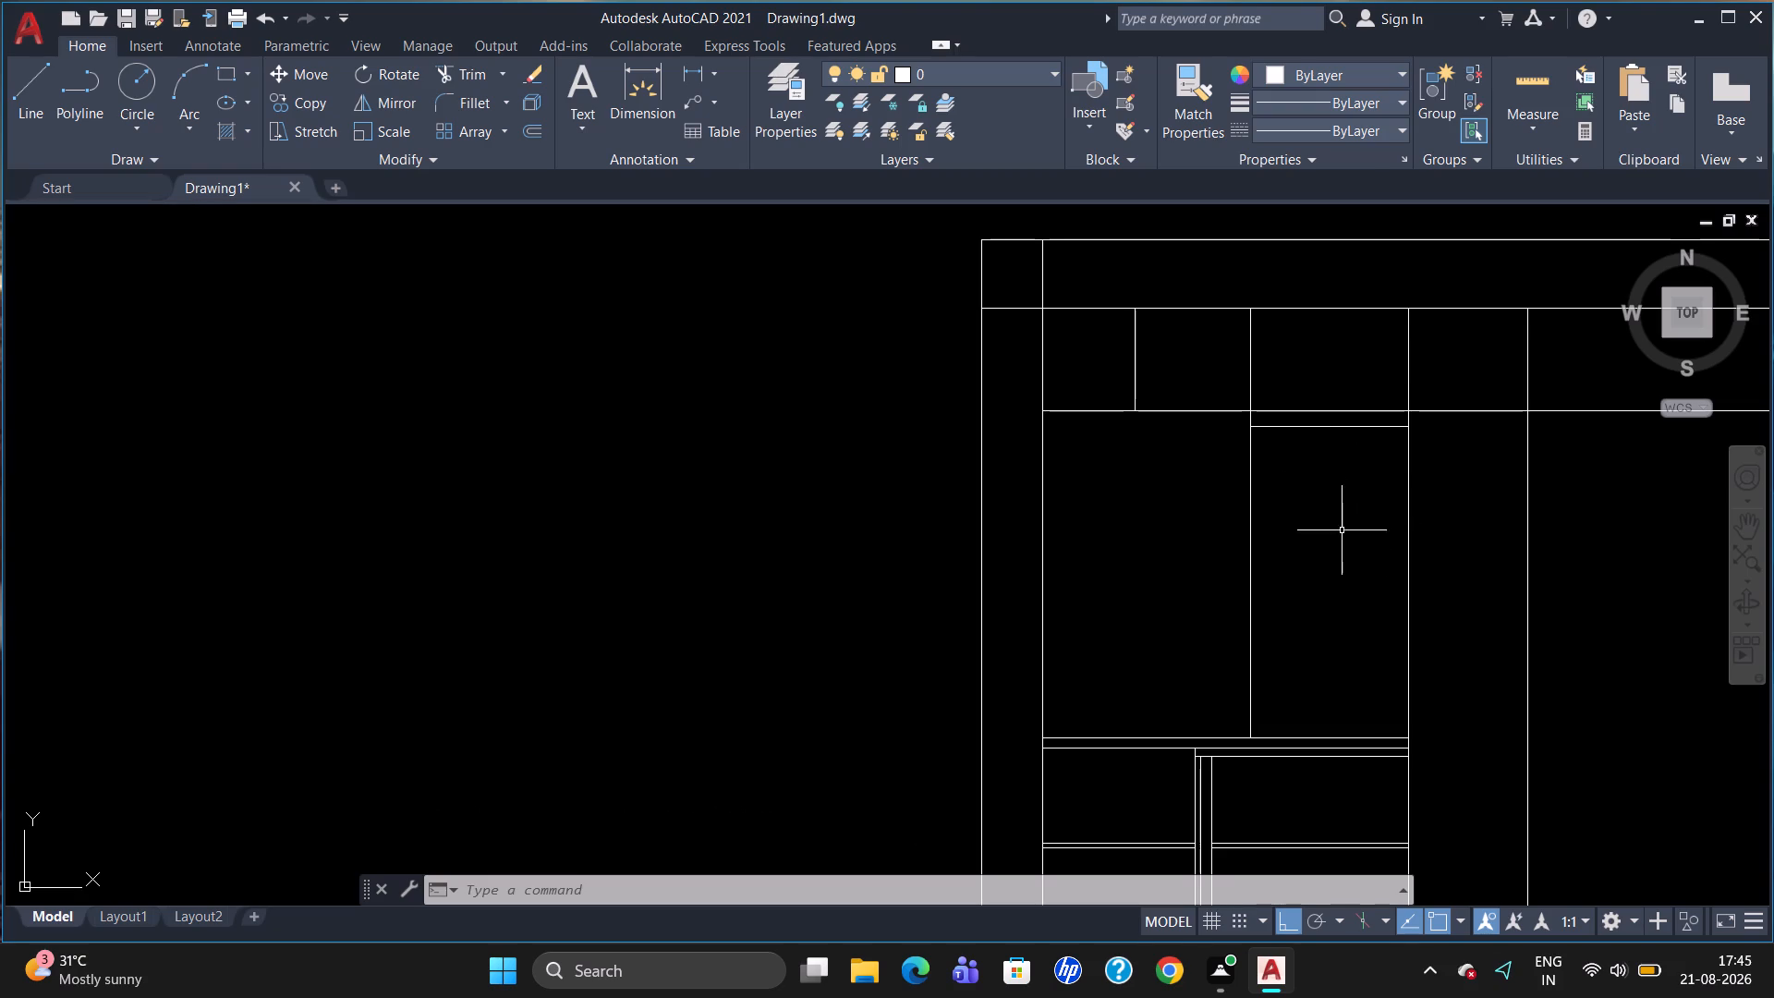
Break the two vertical lines bounding the upper middle compartment at the ends of the 60 offset line.
click(1251, 549)
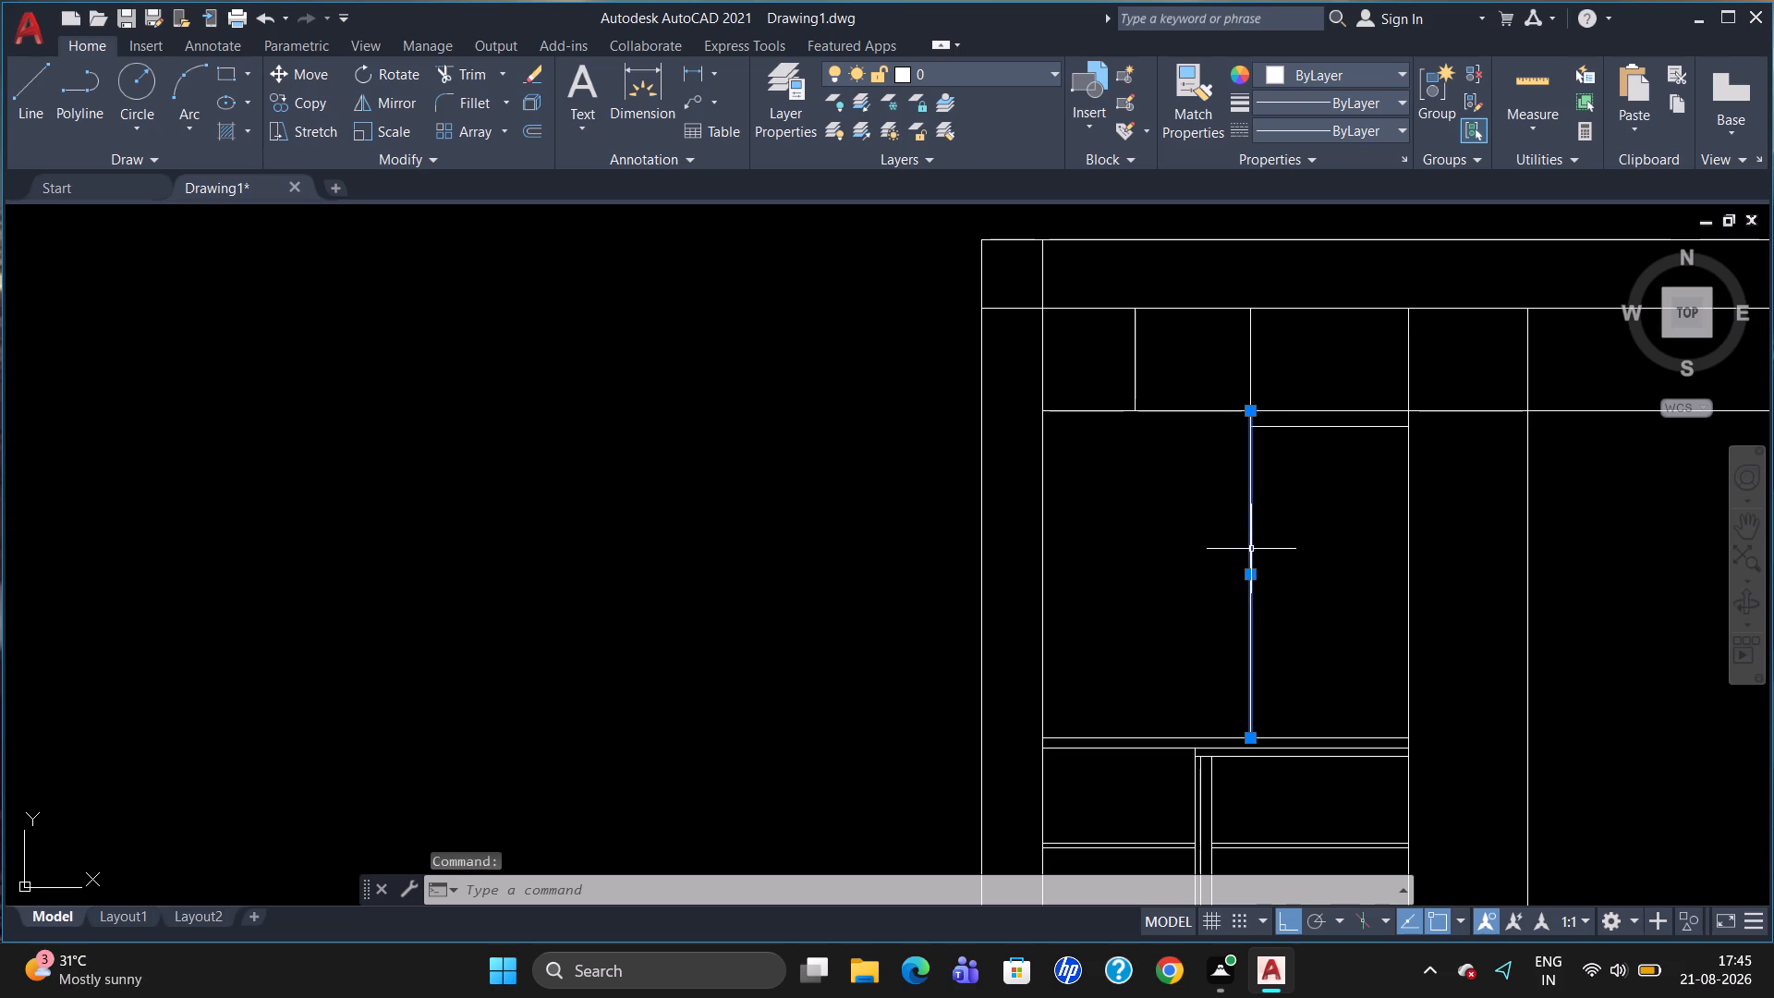
key(Escape)
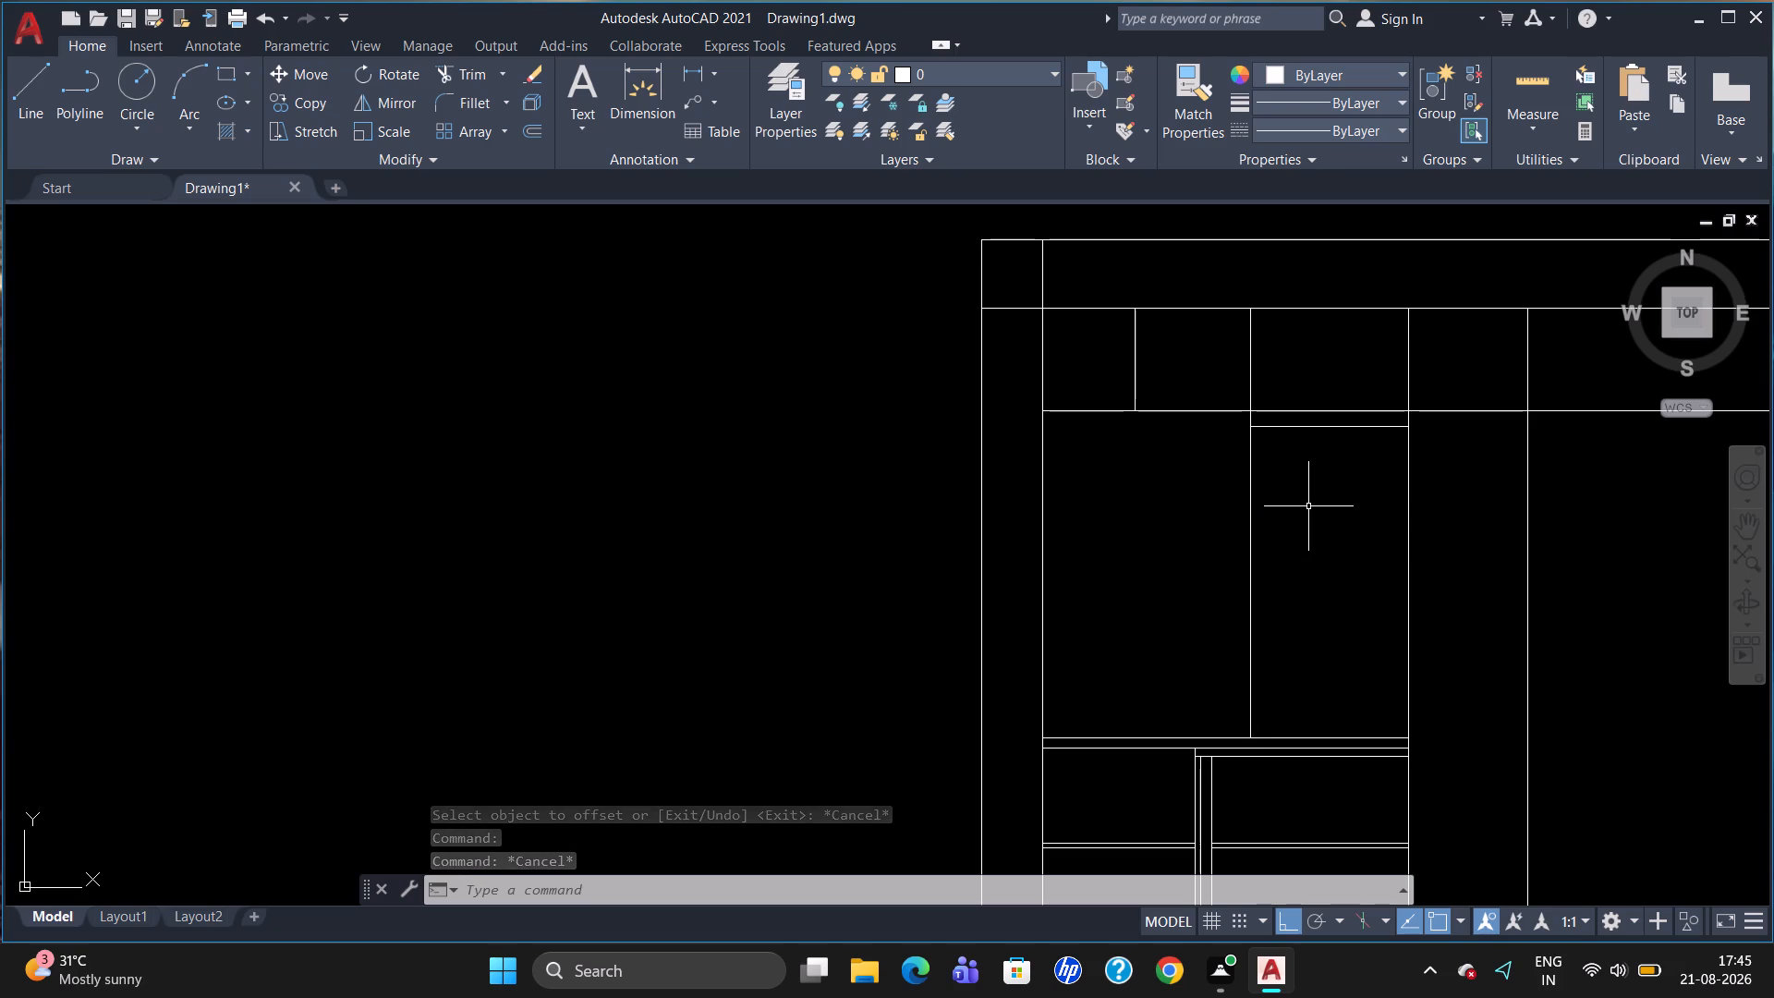
text(BR)
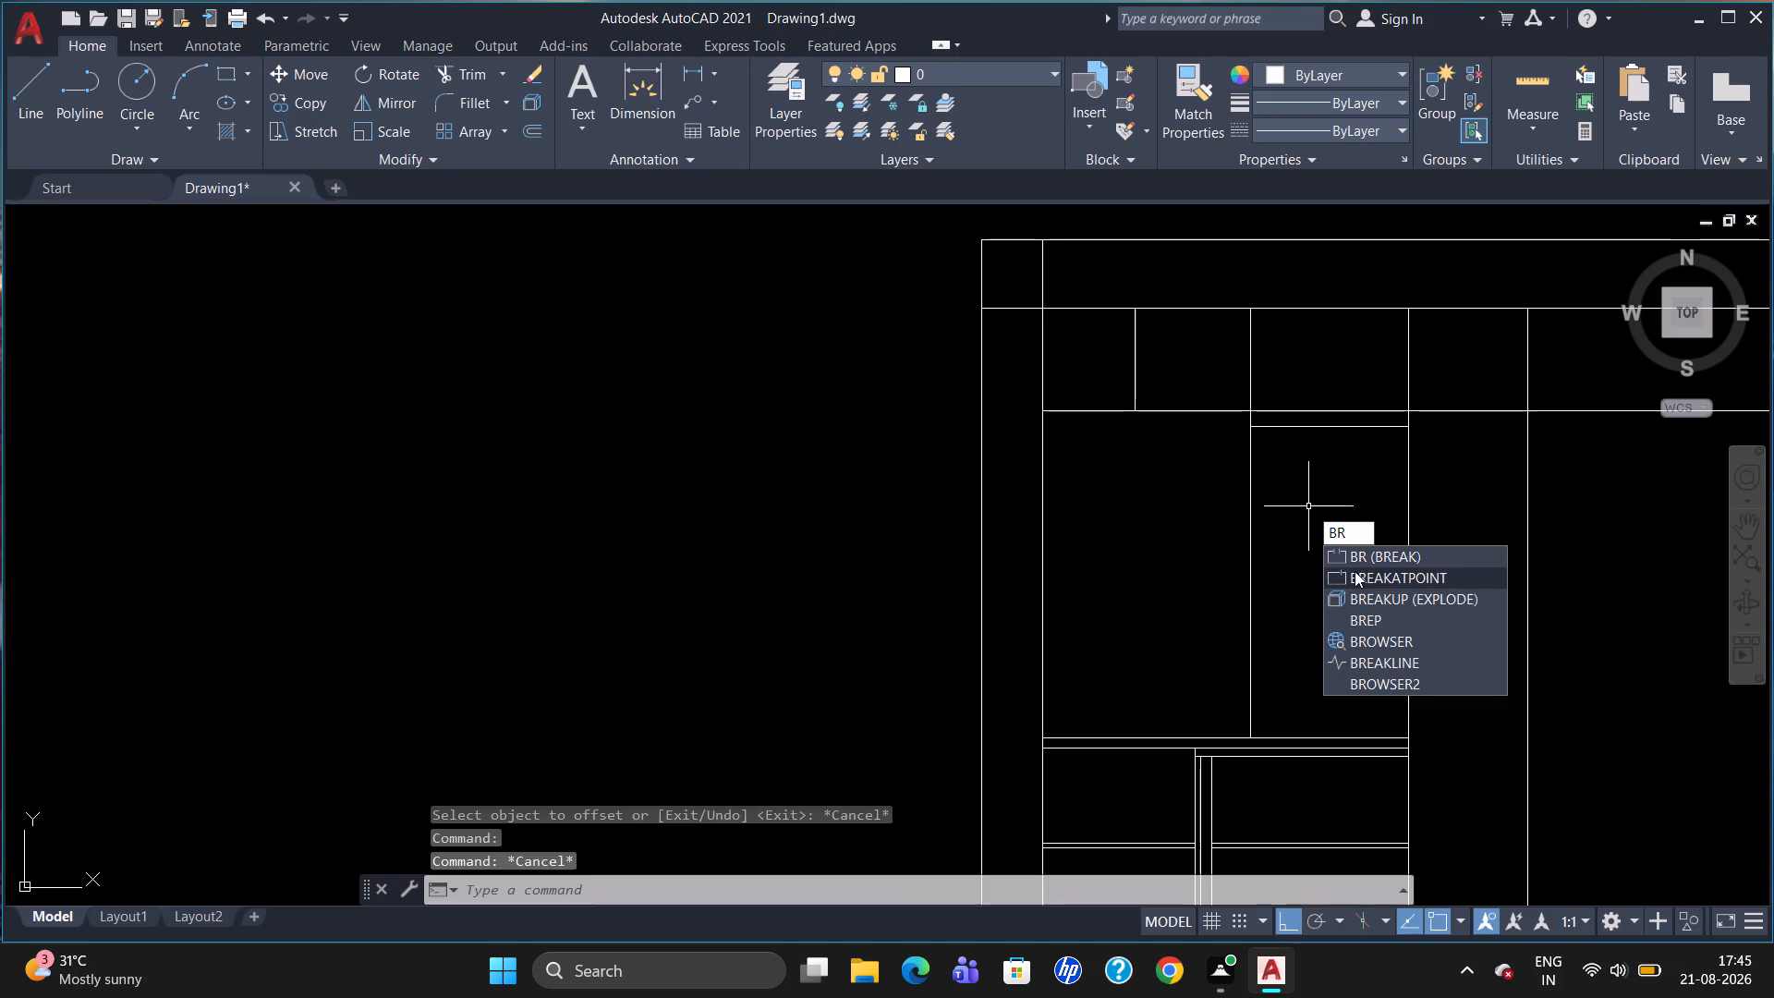
click(1356, 574)
click(1251, 496)
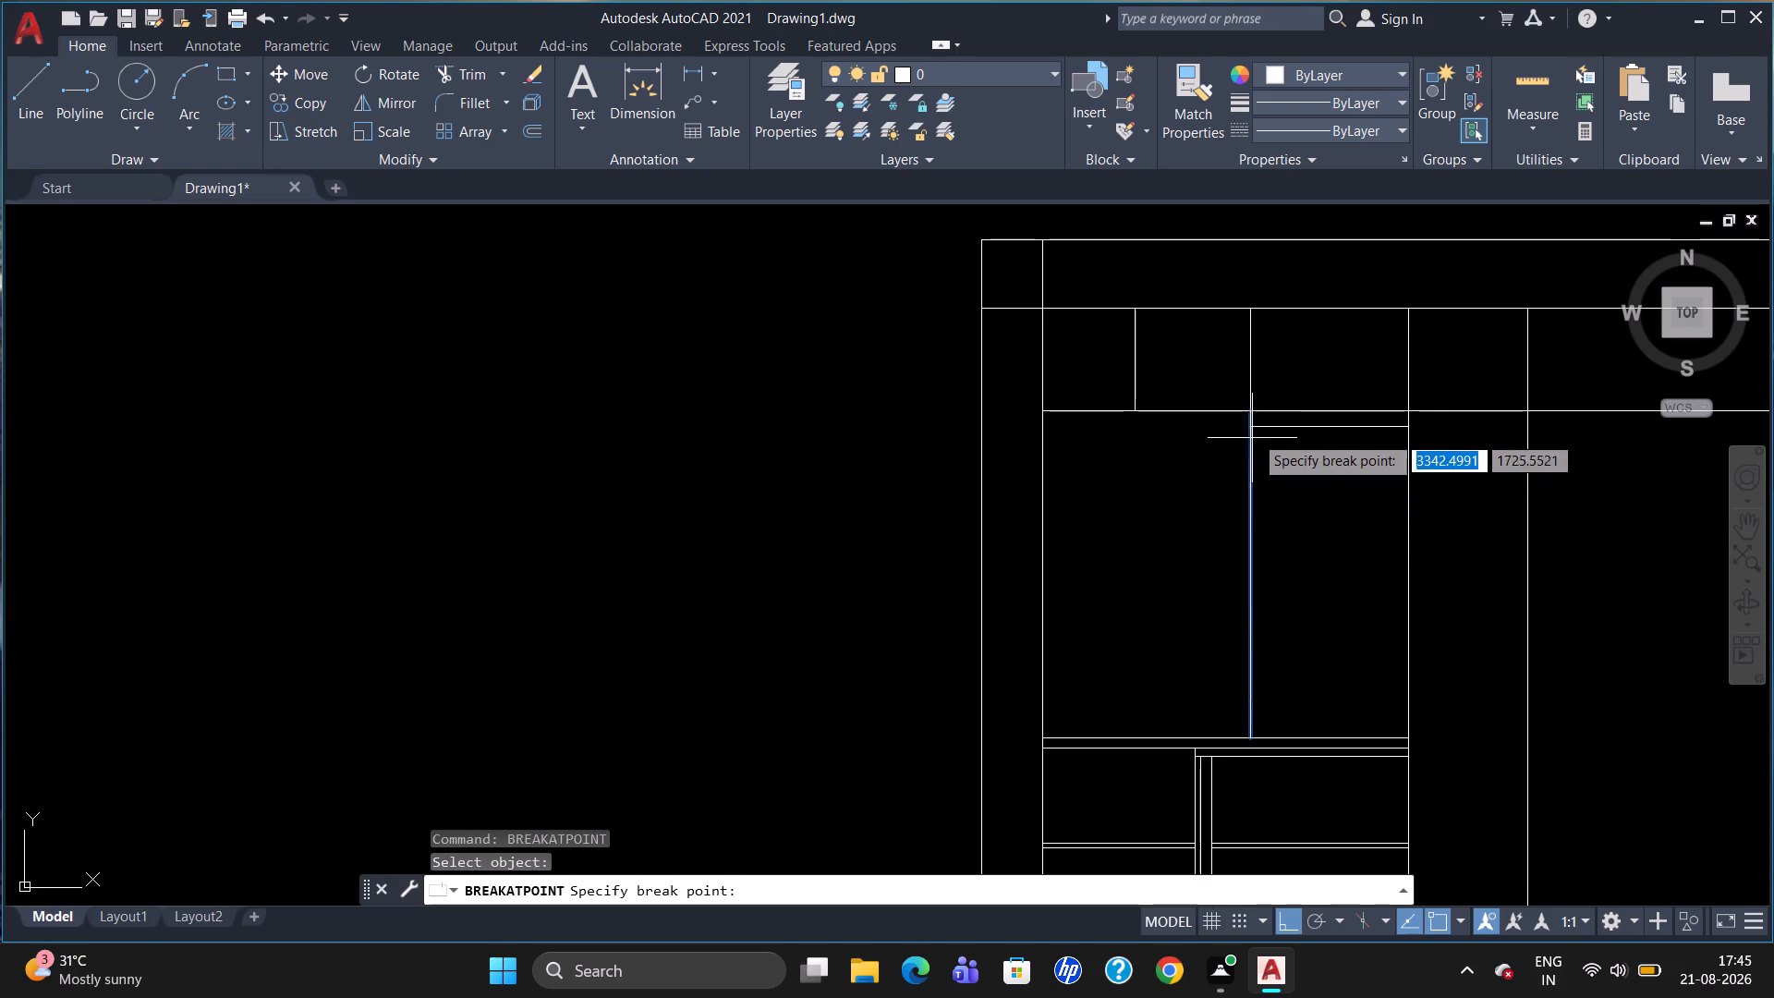
click(1251, 427)
text(BR)
click(1376, 628)
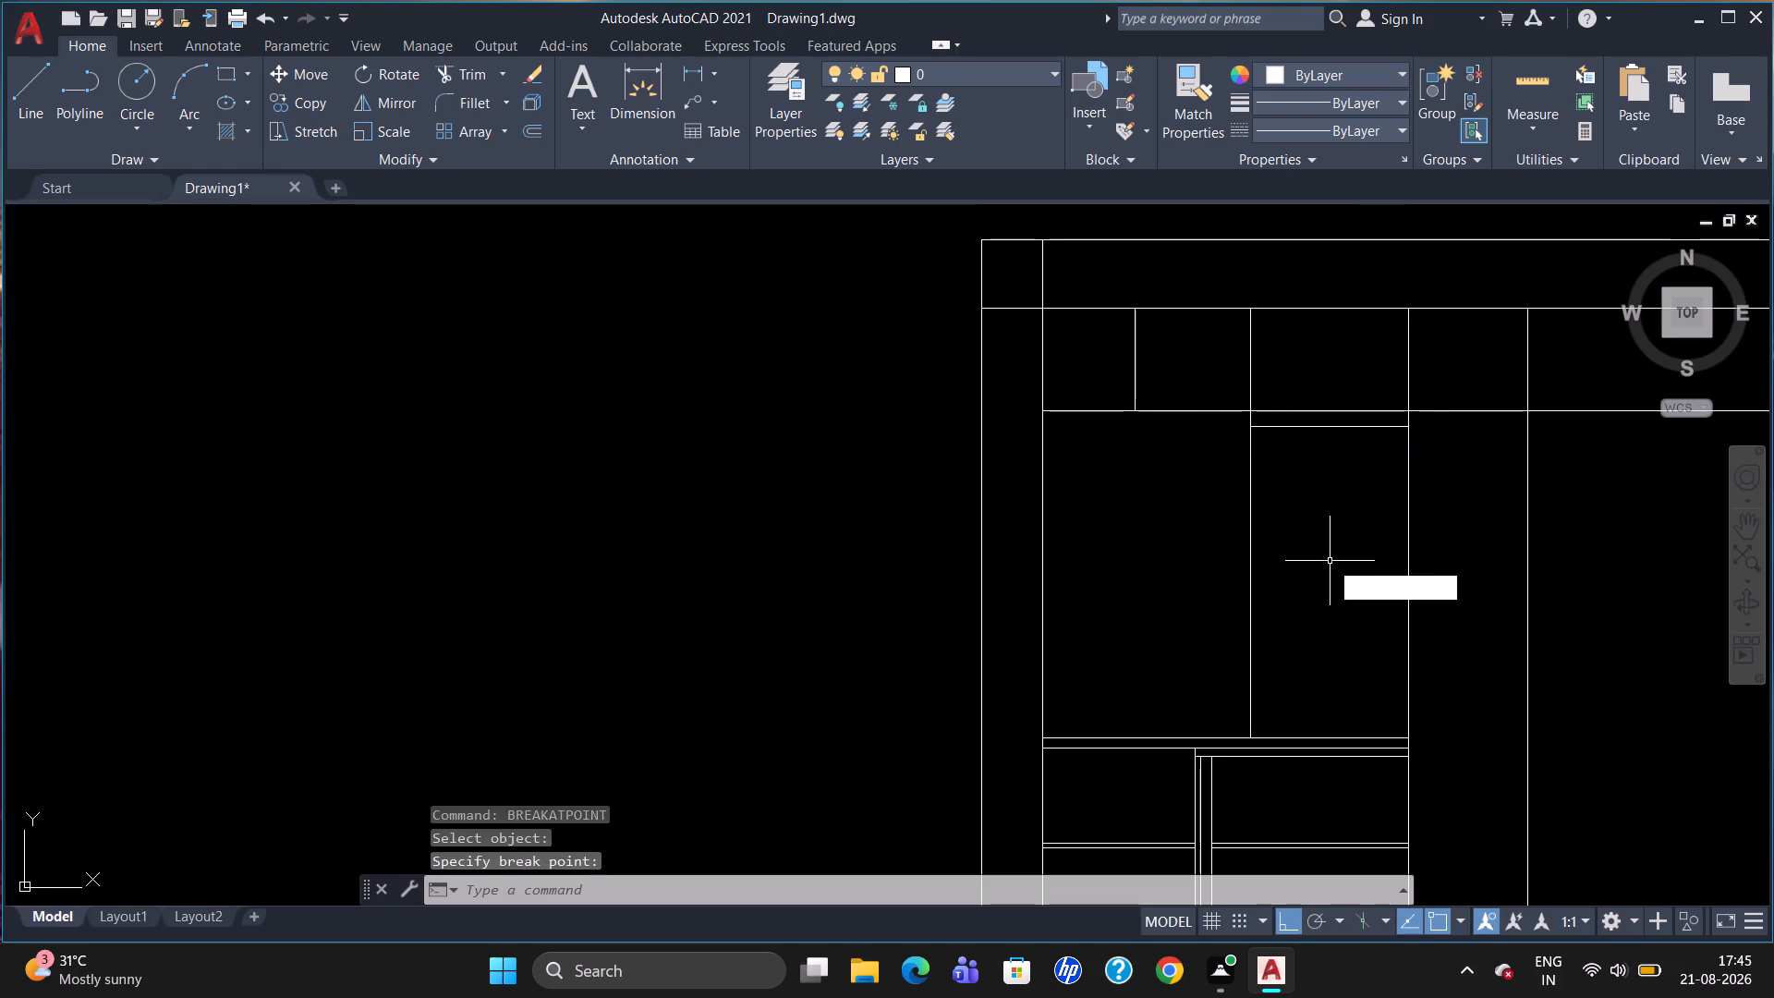
click(1408, 562)
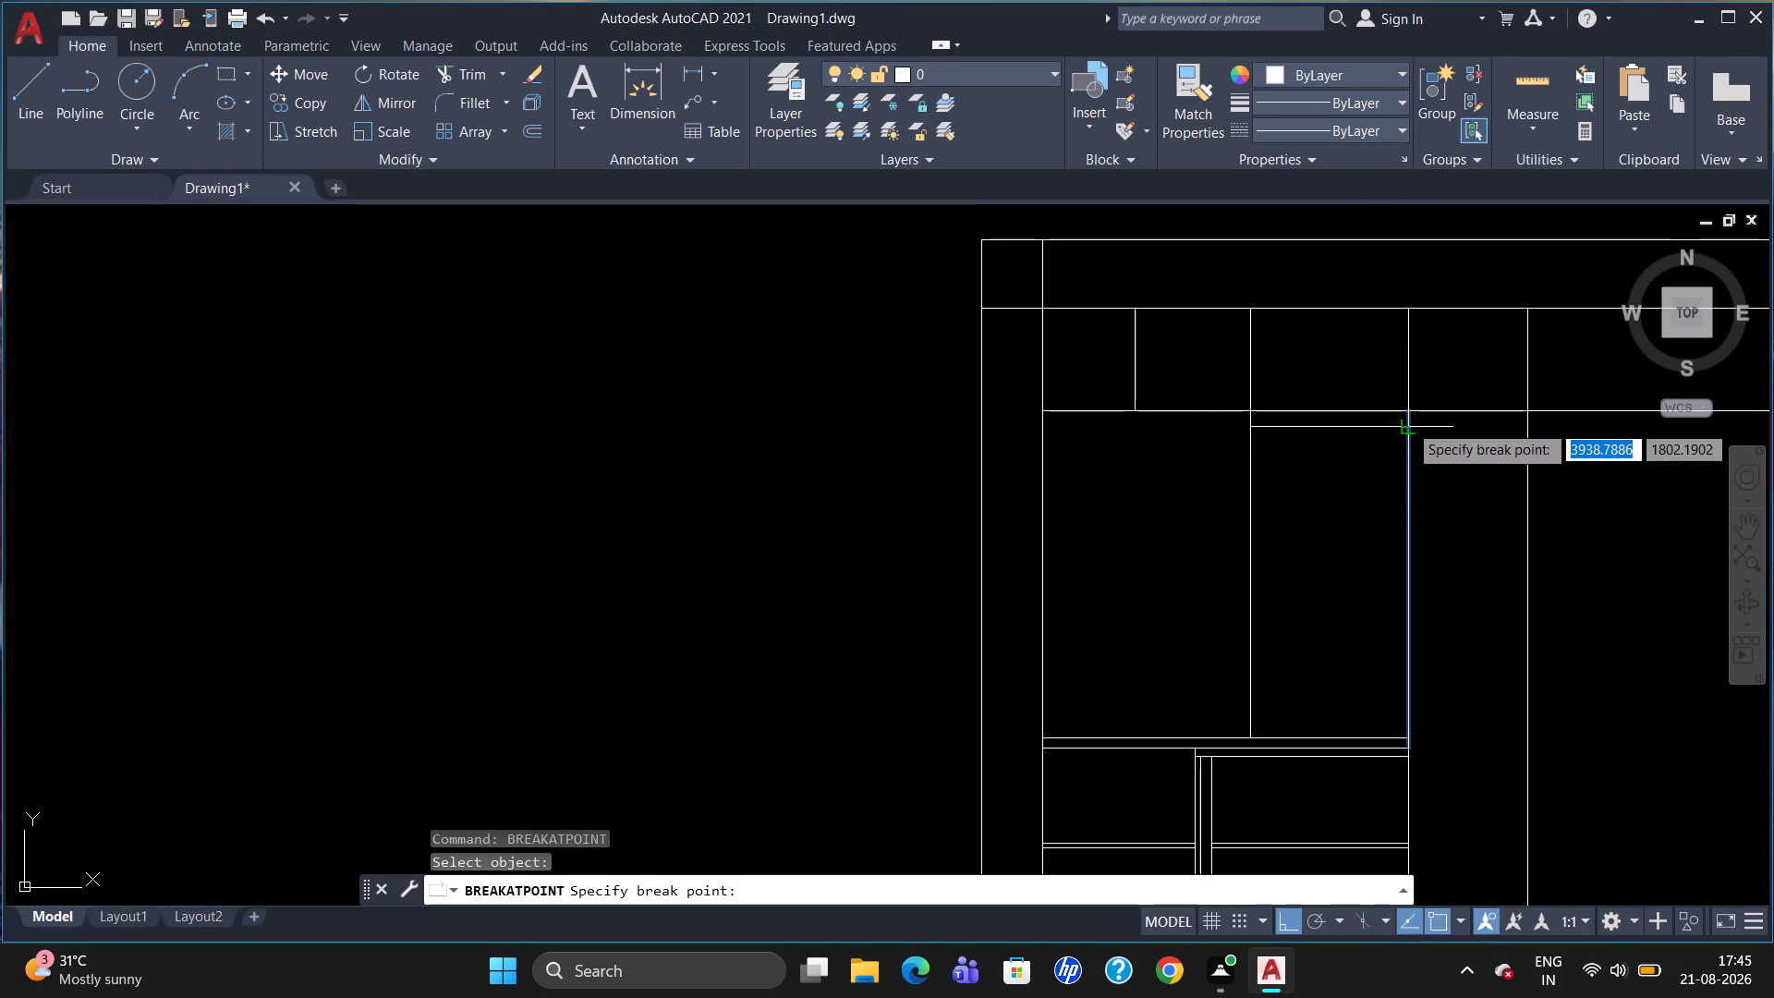
click(1406, 425)
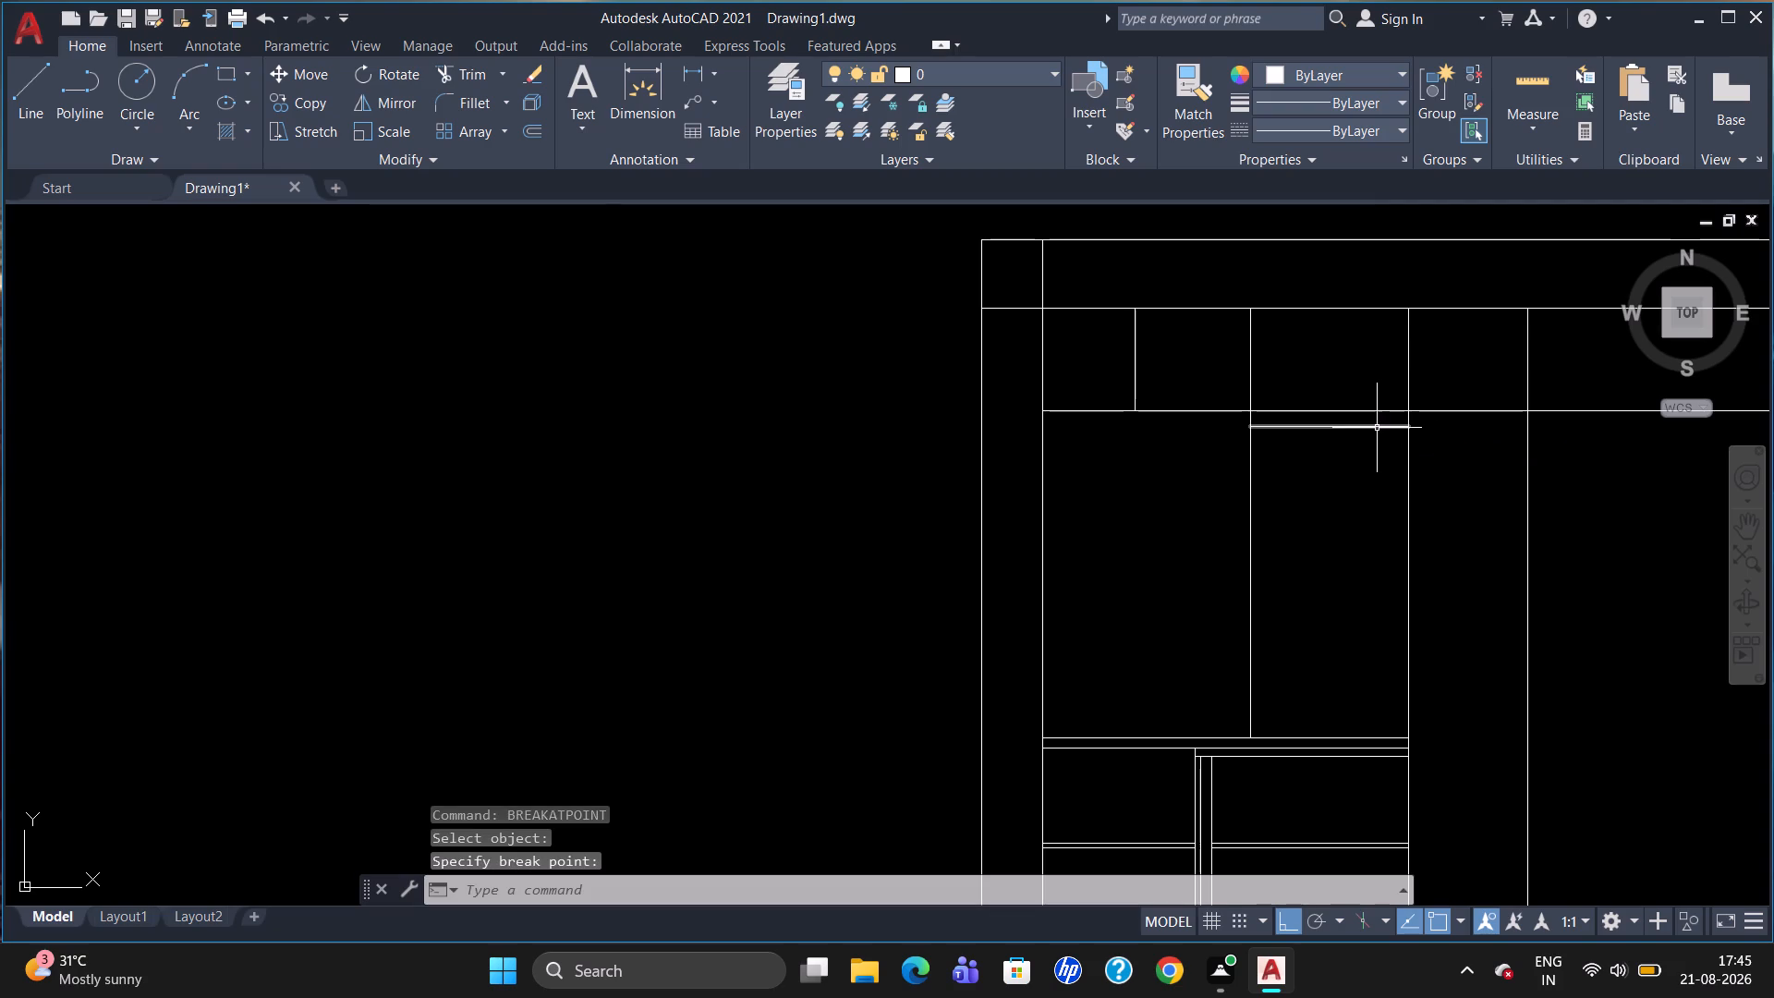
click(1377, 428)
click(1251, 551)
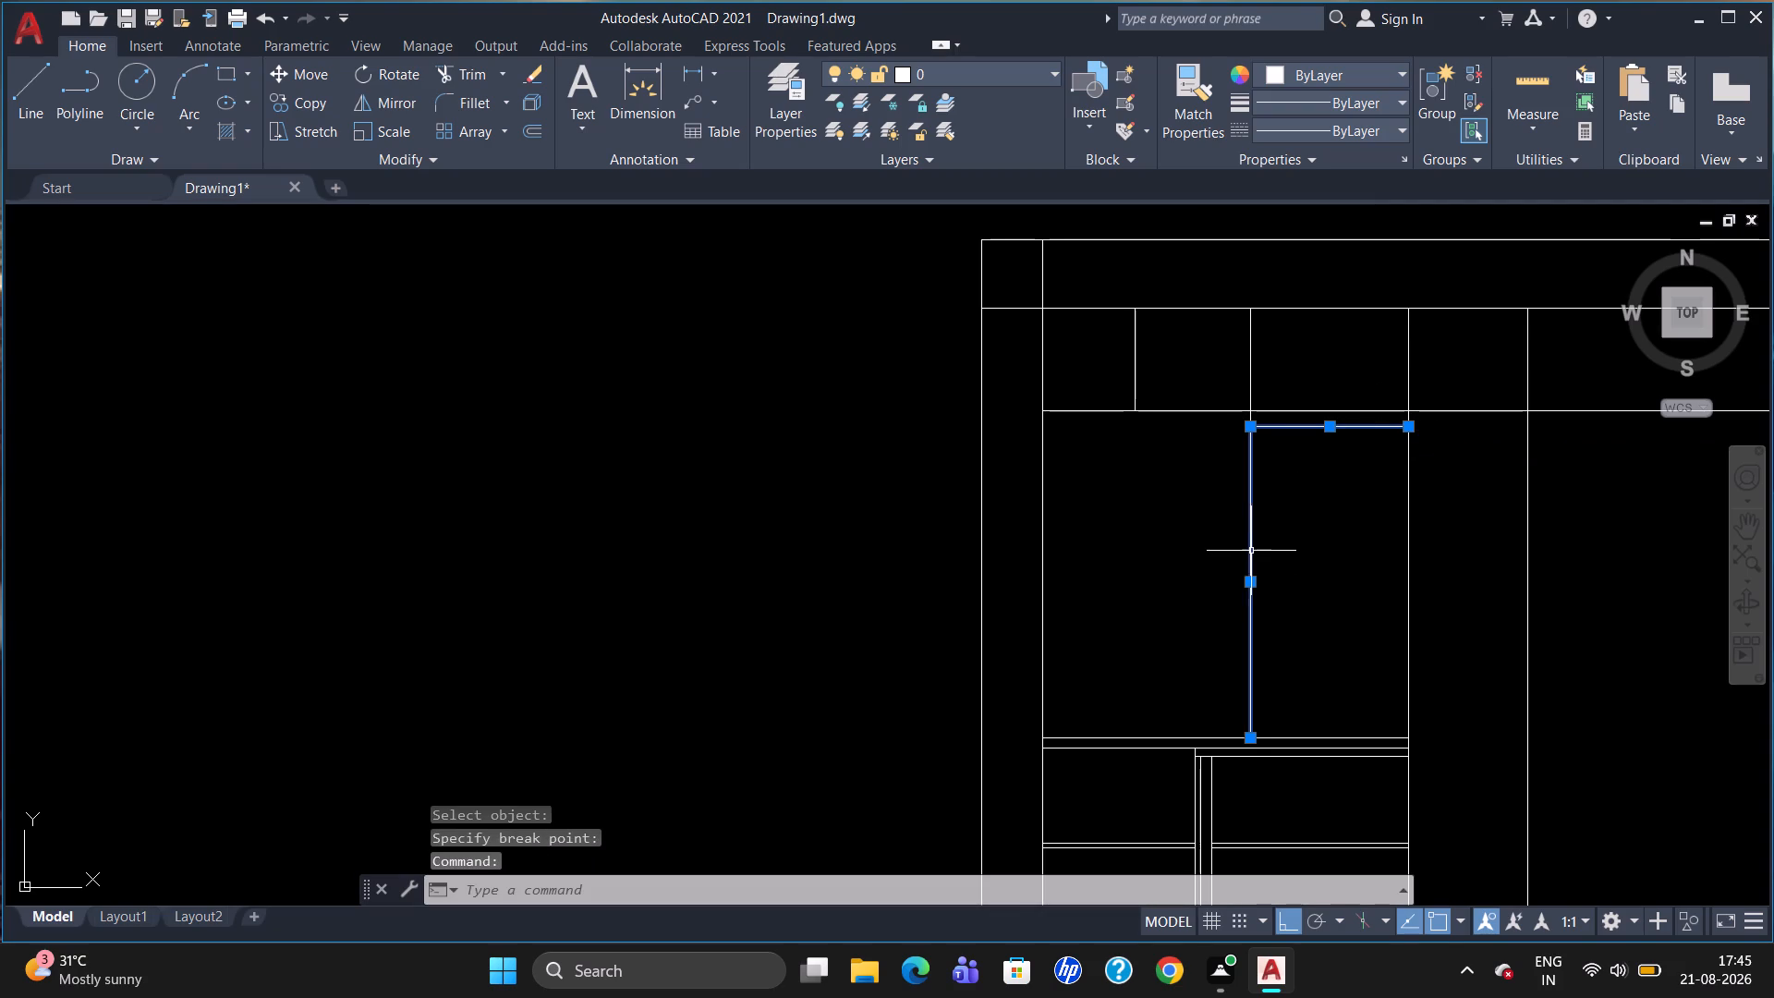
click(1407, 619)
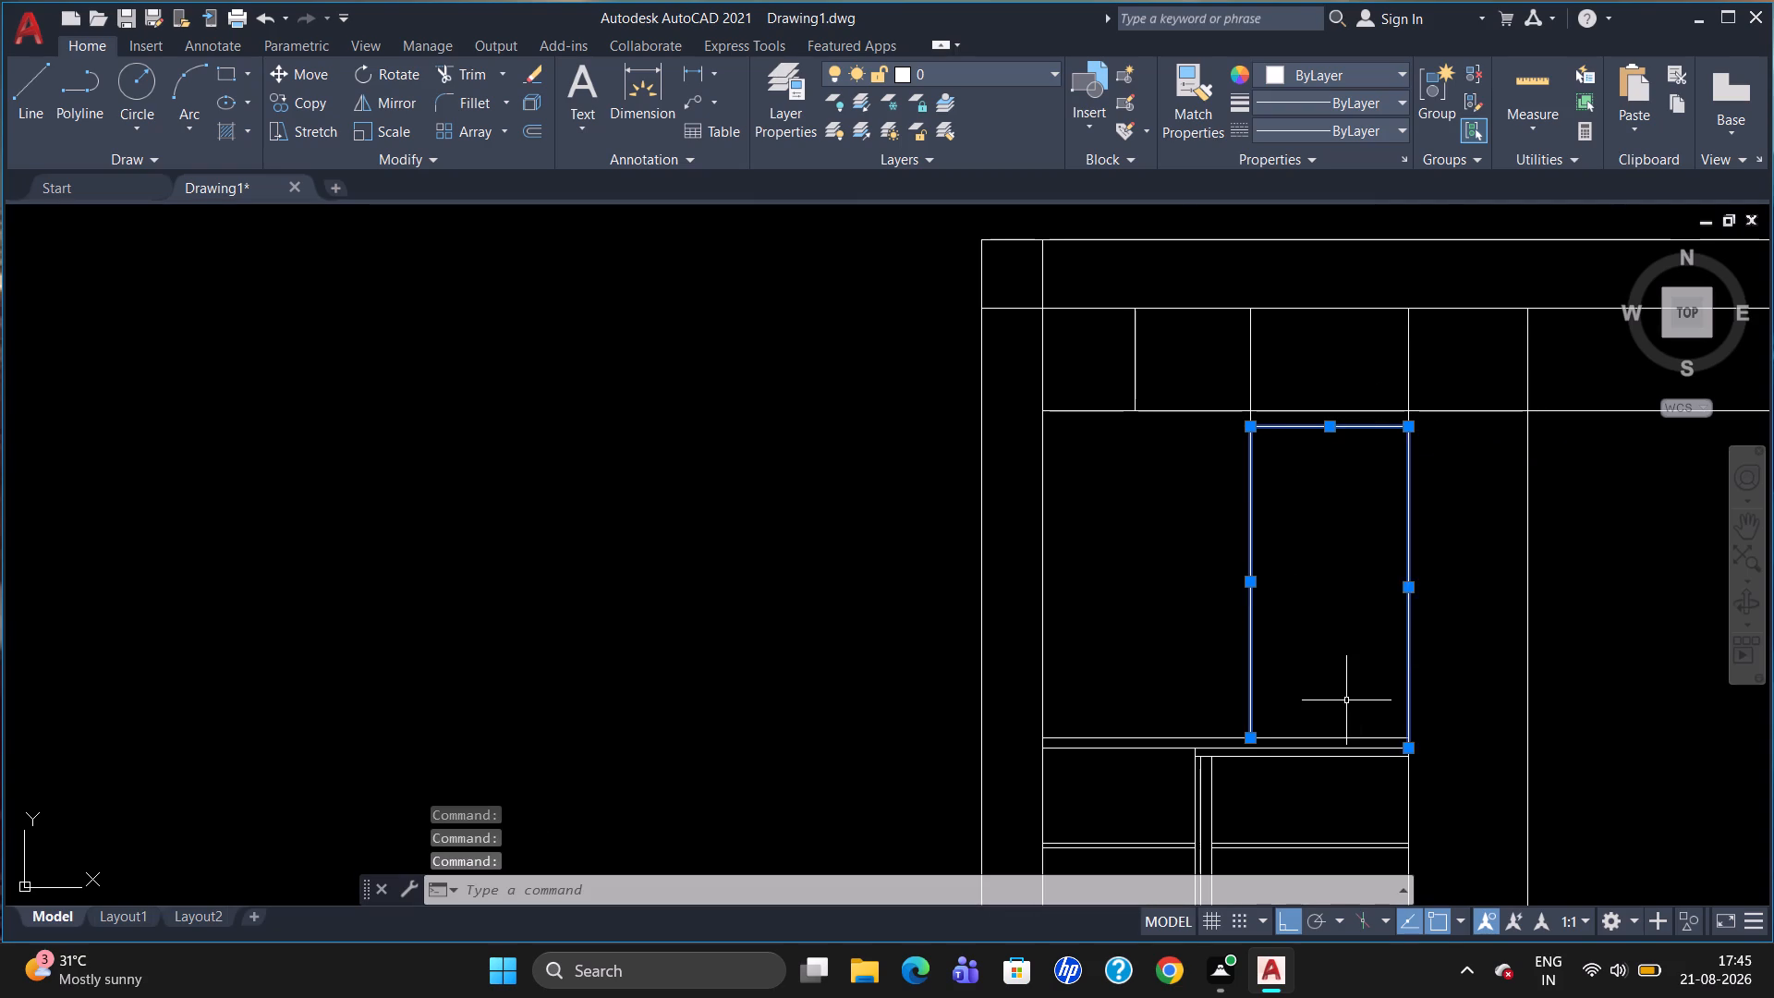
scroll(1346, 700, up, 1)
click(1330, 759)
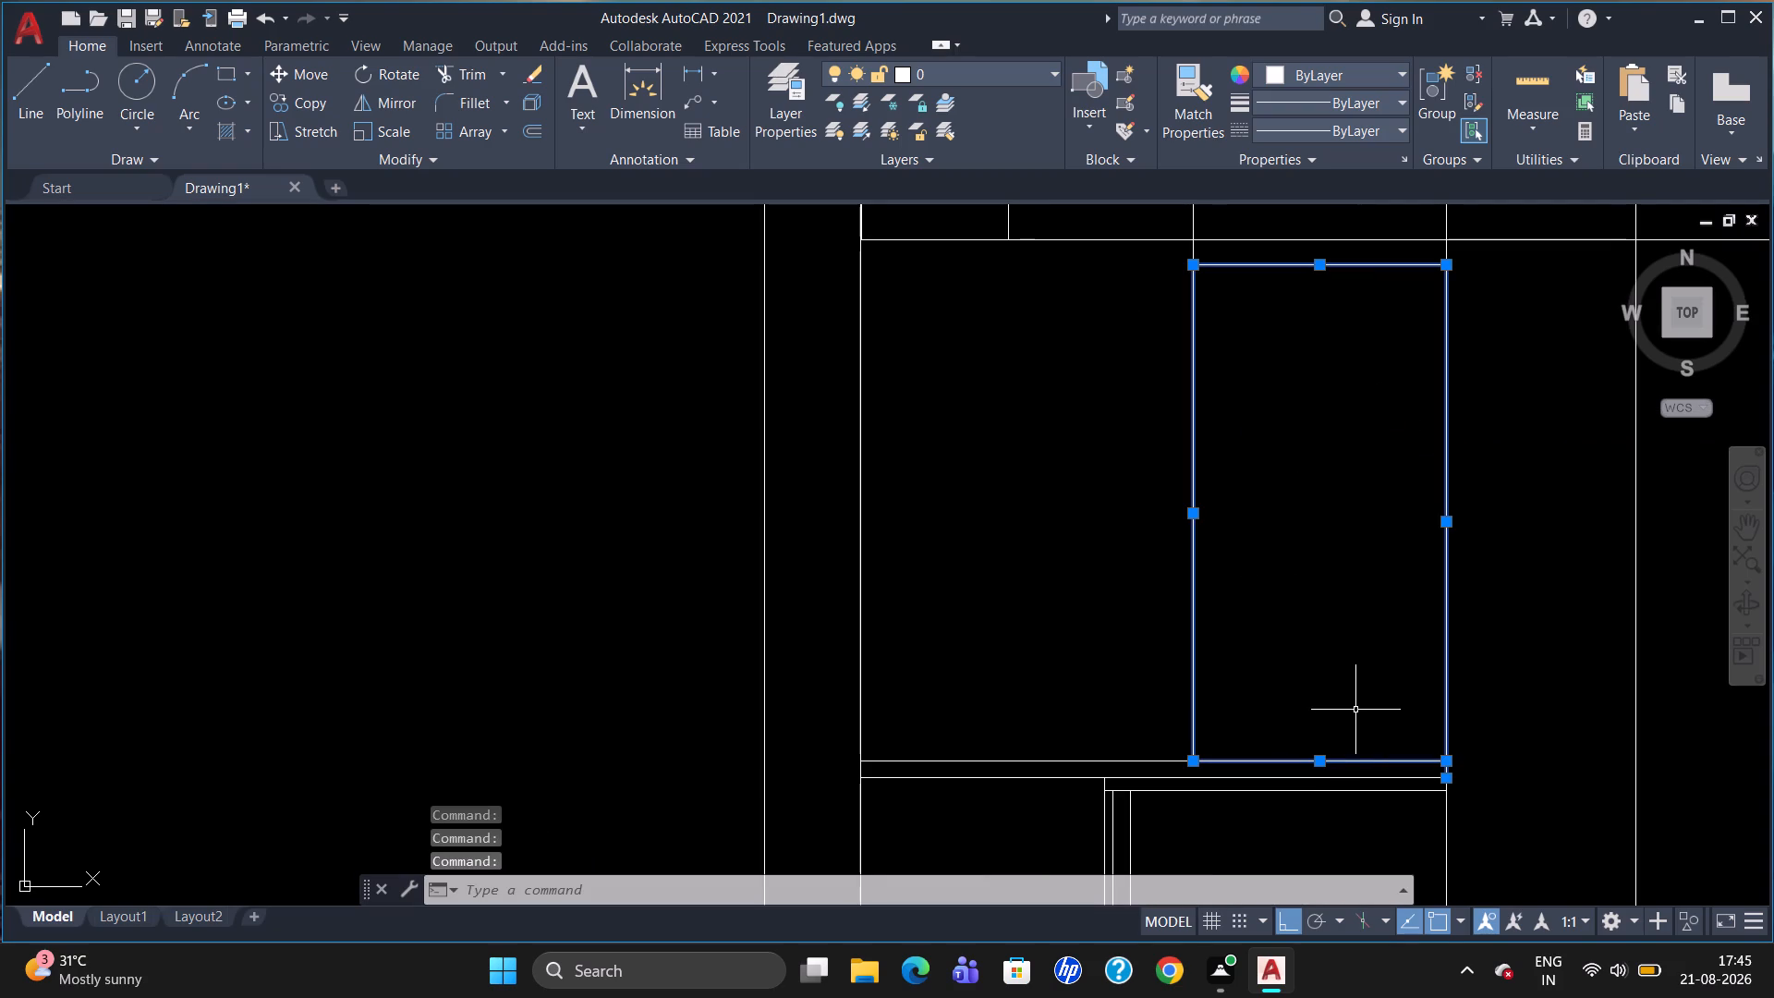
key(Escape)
Break the upper middle compartment's right vertical line at the right end of the compartment's bottom line.
text(BR)
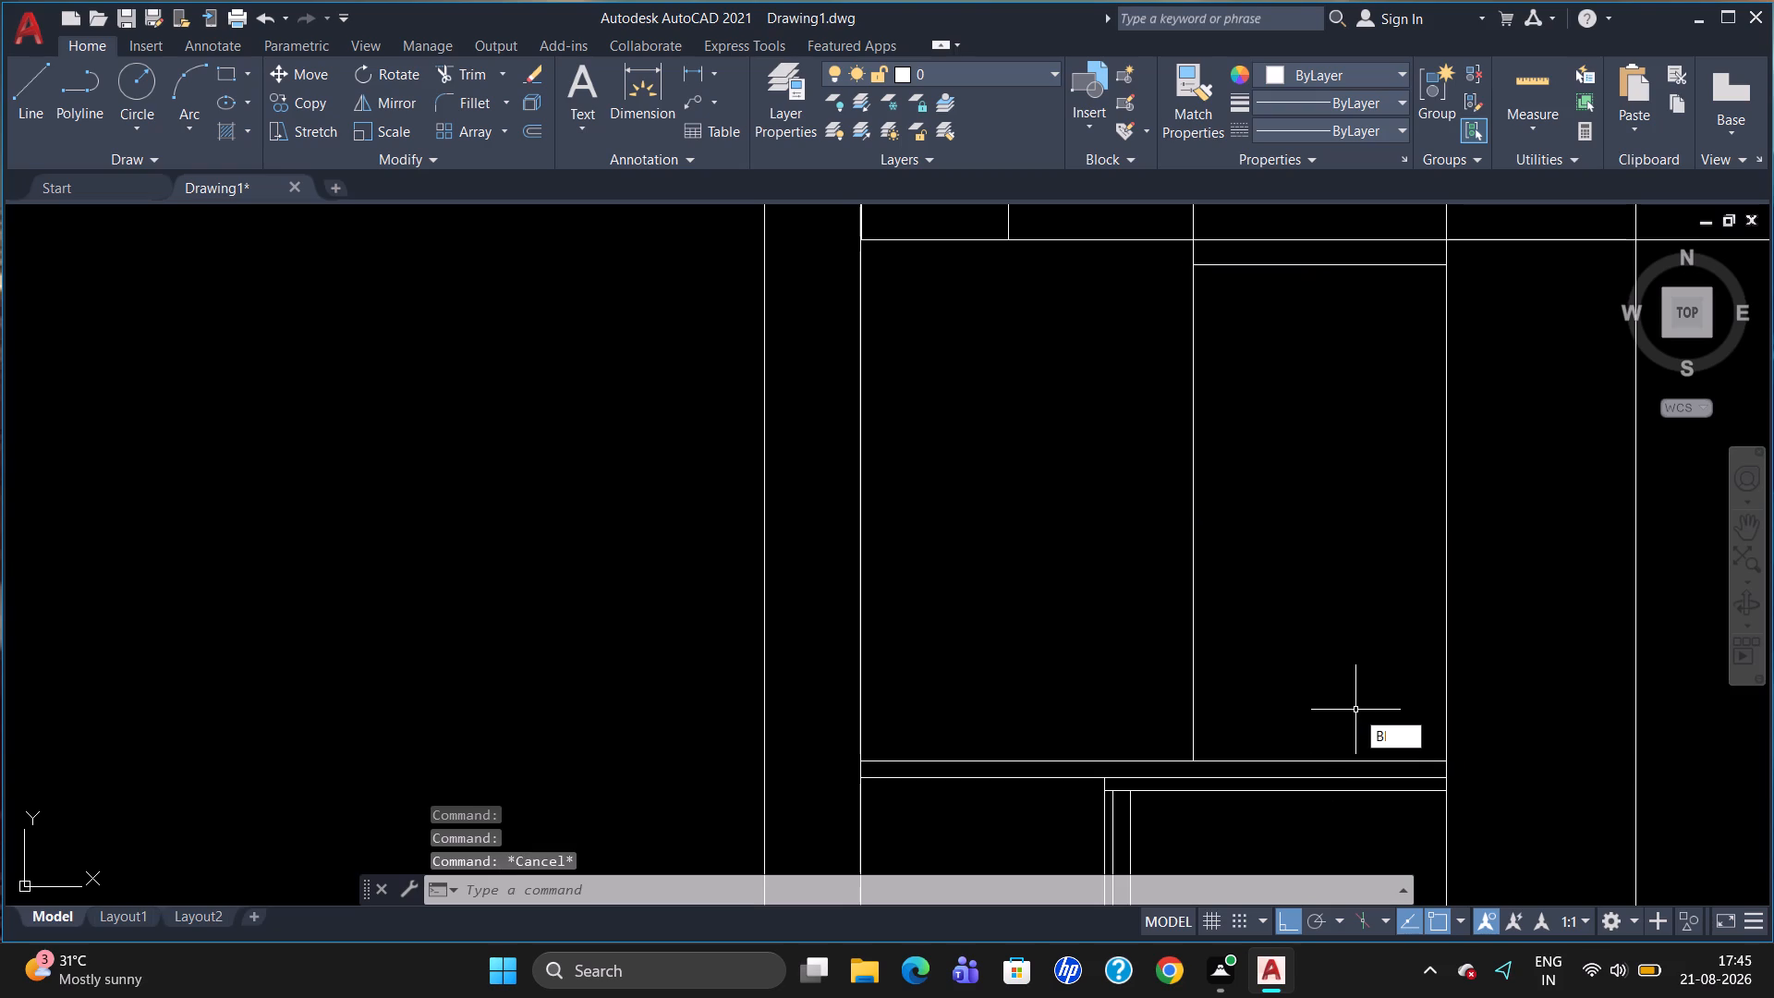
click(1389, 777)
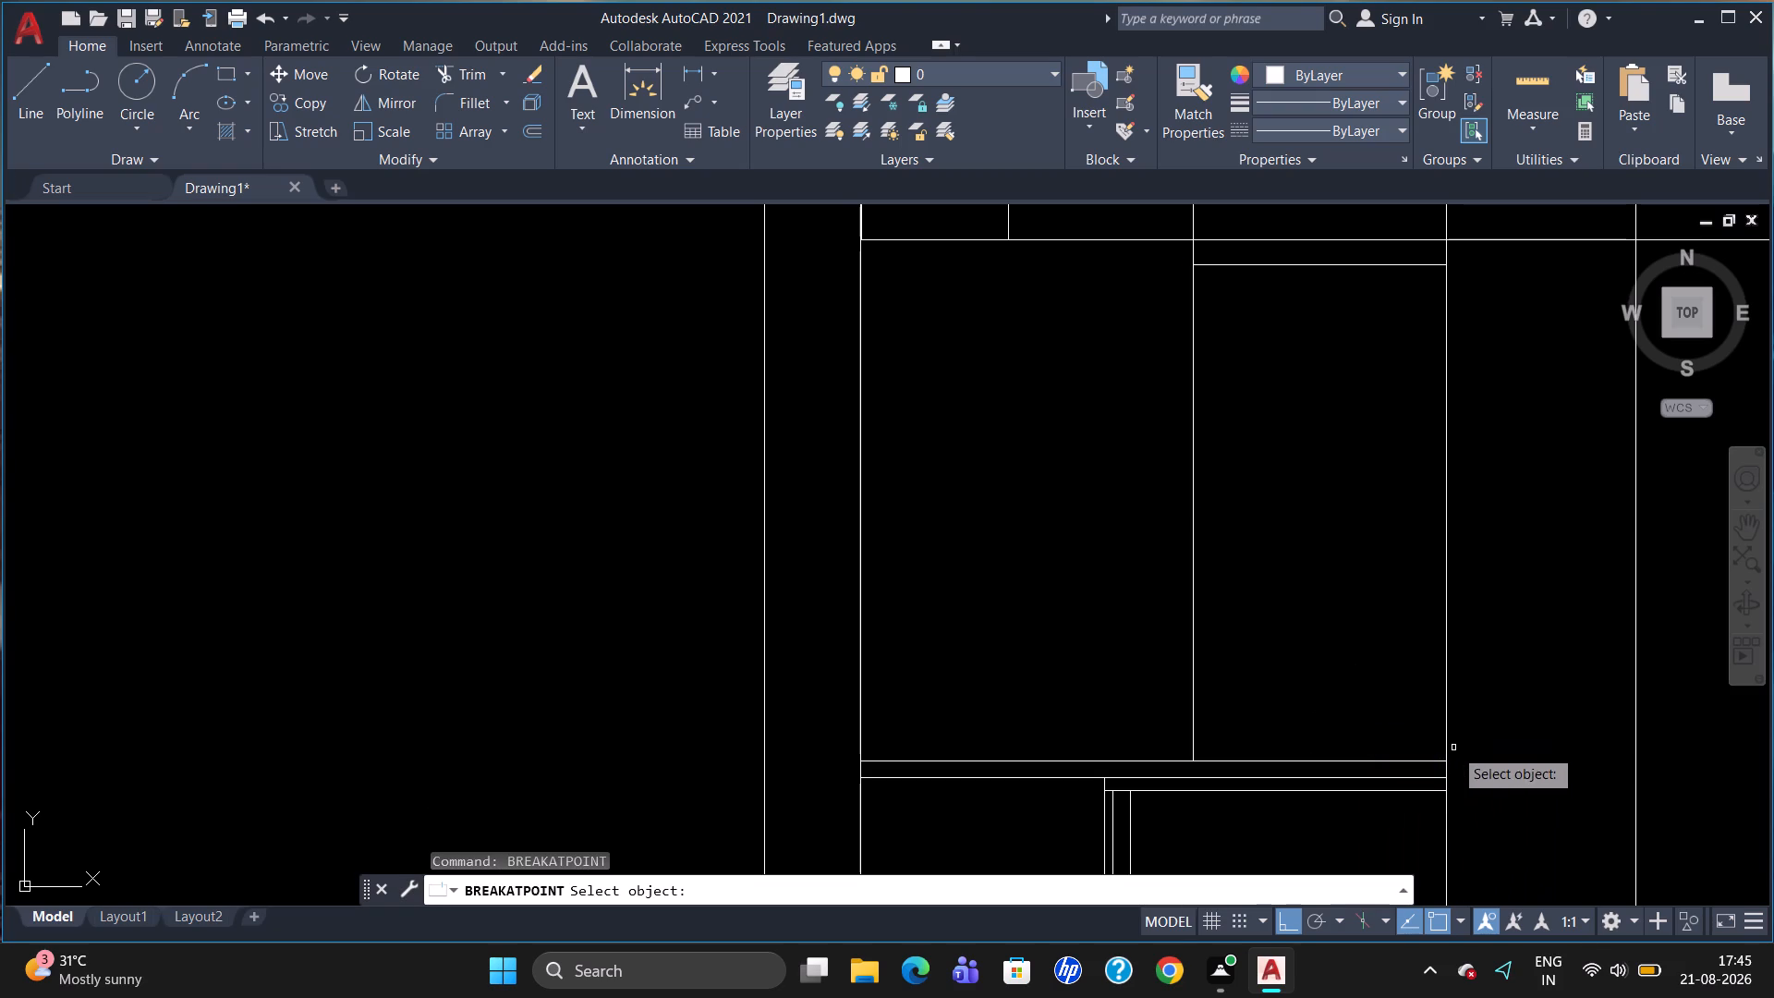
click(1447, 742)
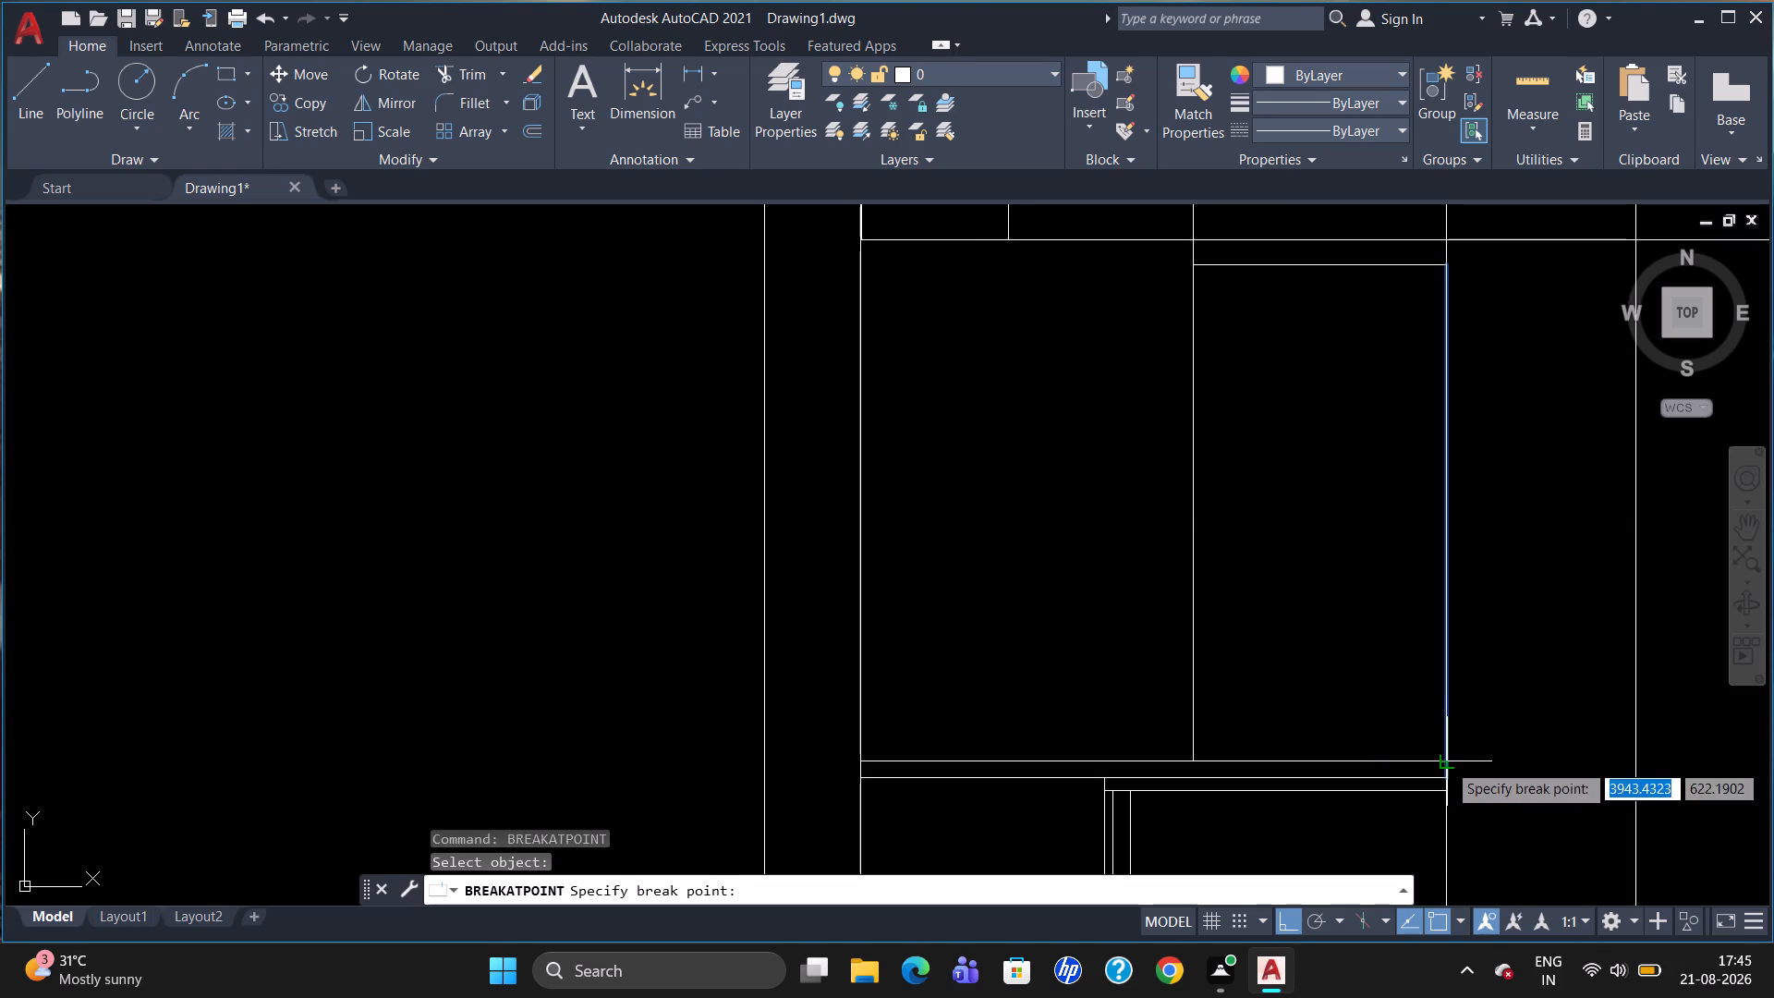
click(1447, 762)
Join the upper middle compartment's bottom, right, left and top lines into one polyline.
click(1409, 762)
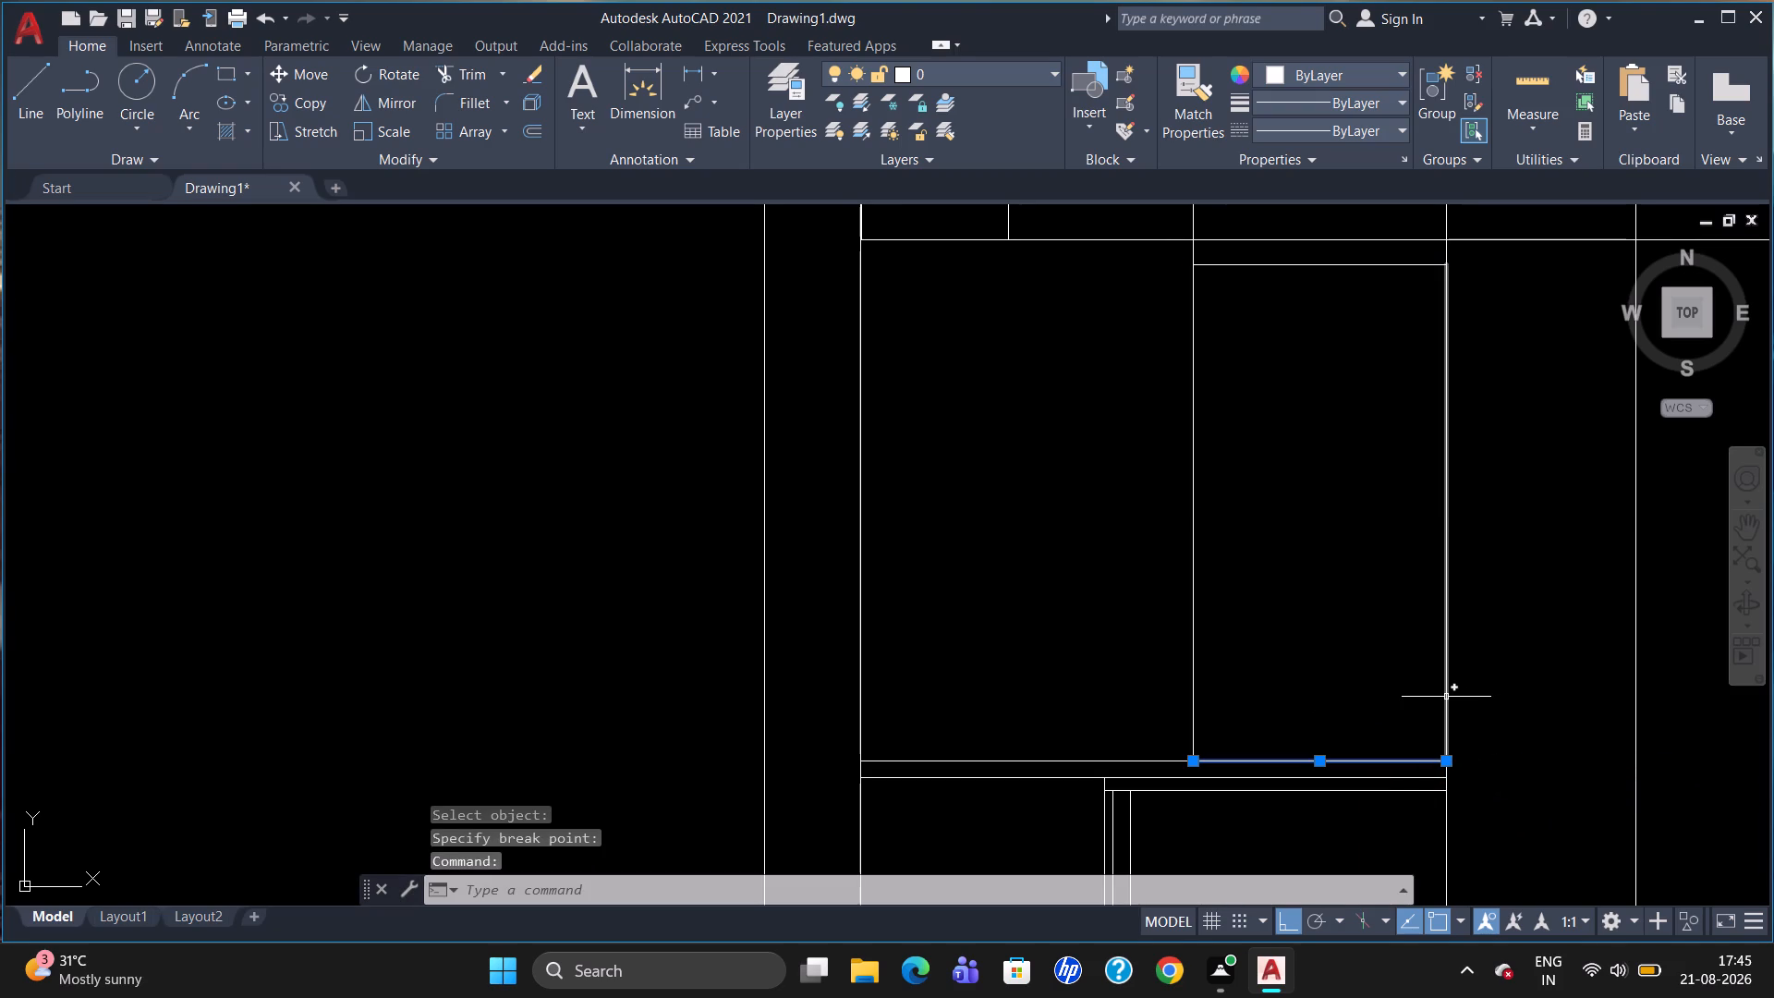
click(1445, 697)
click(1194, 611)
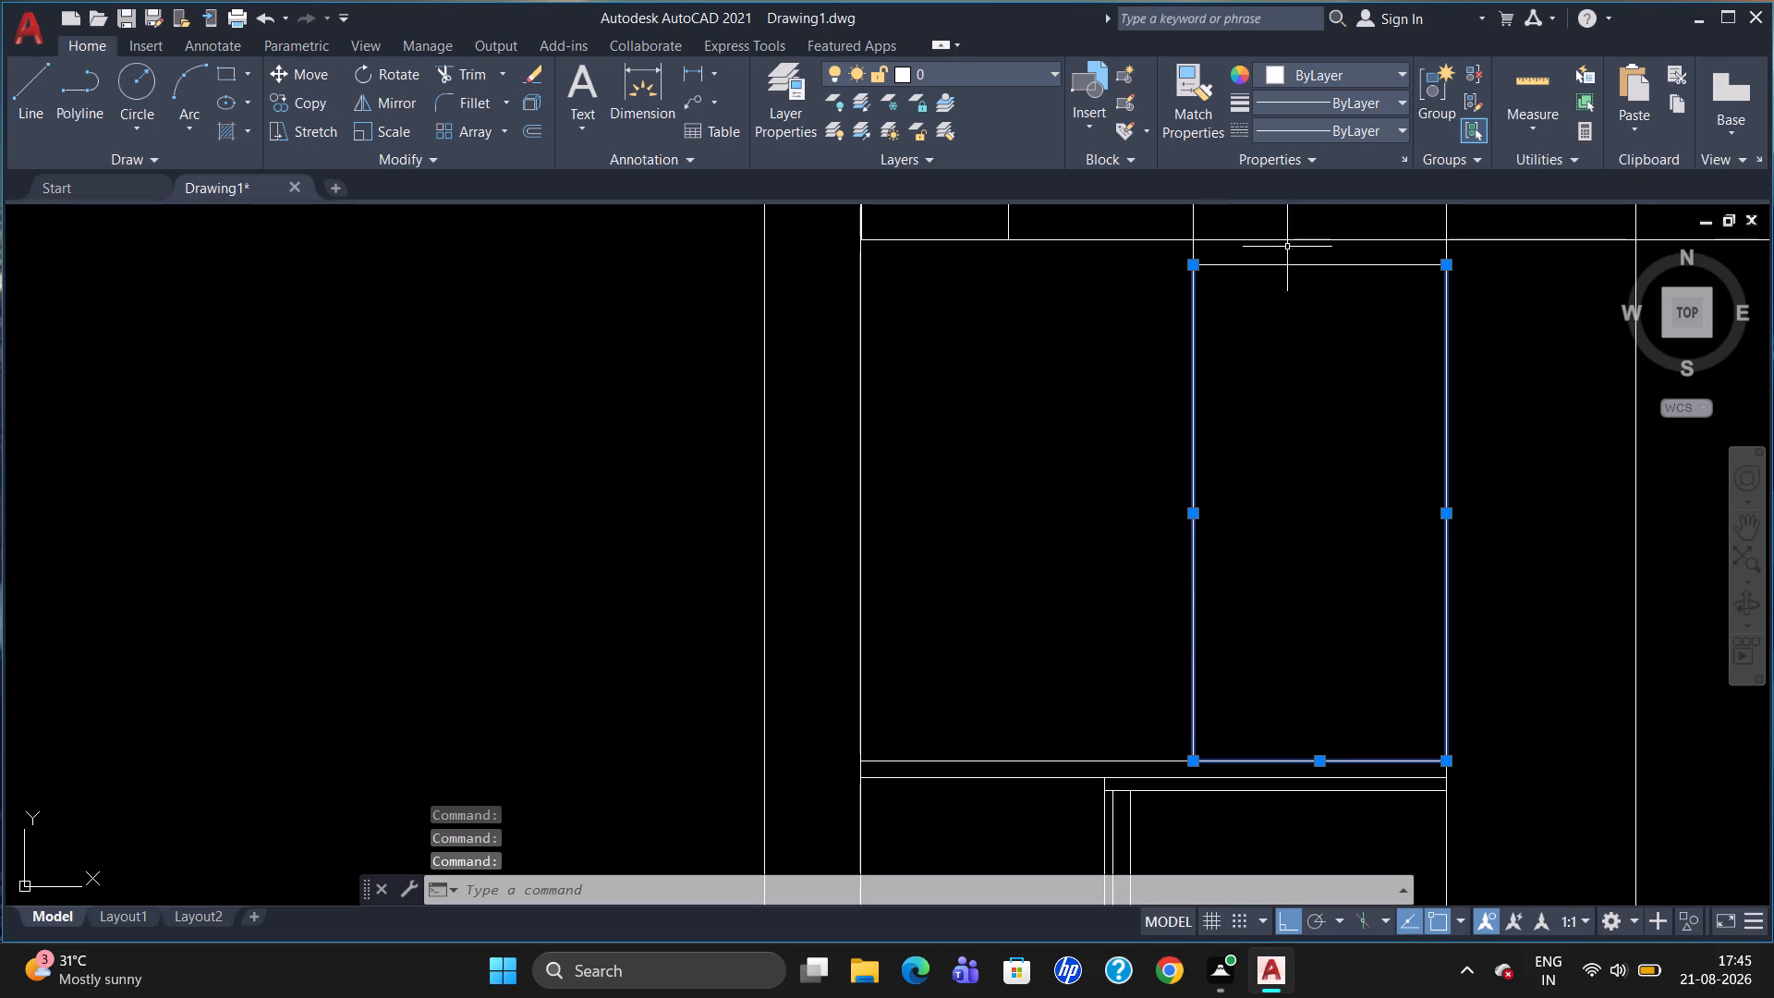
click(1281, 265)
key(j)
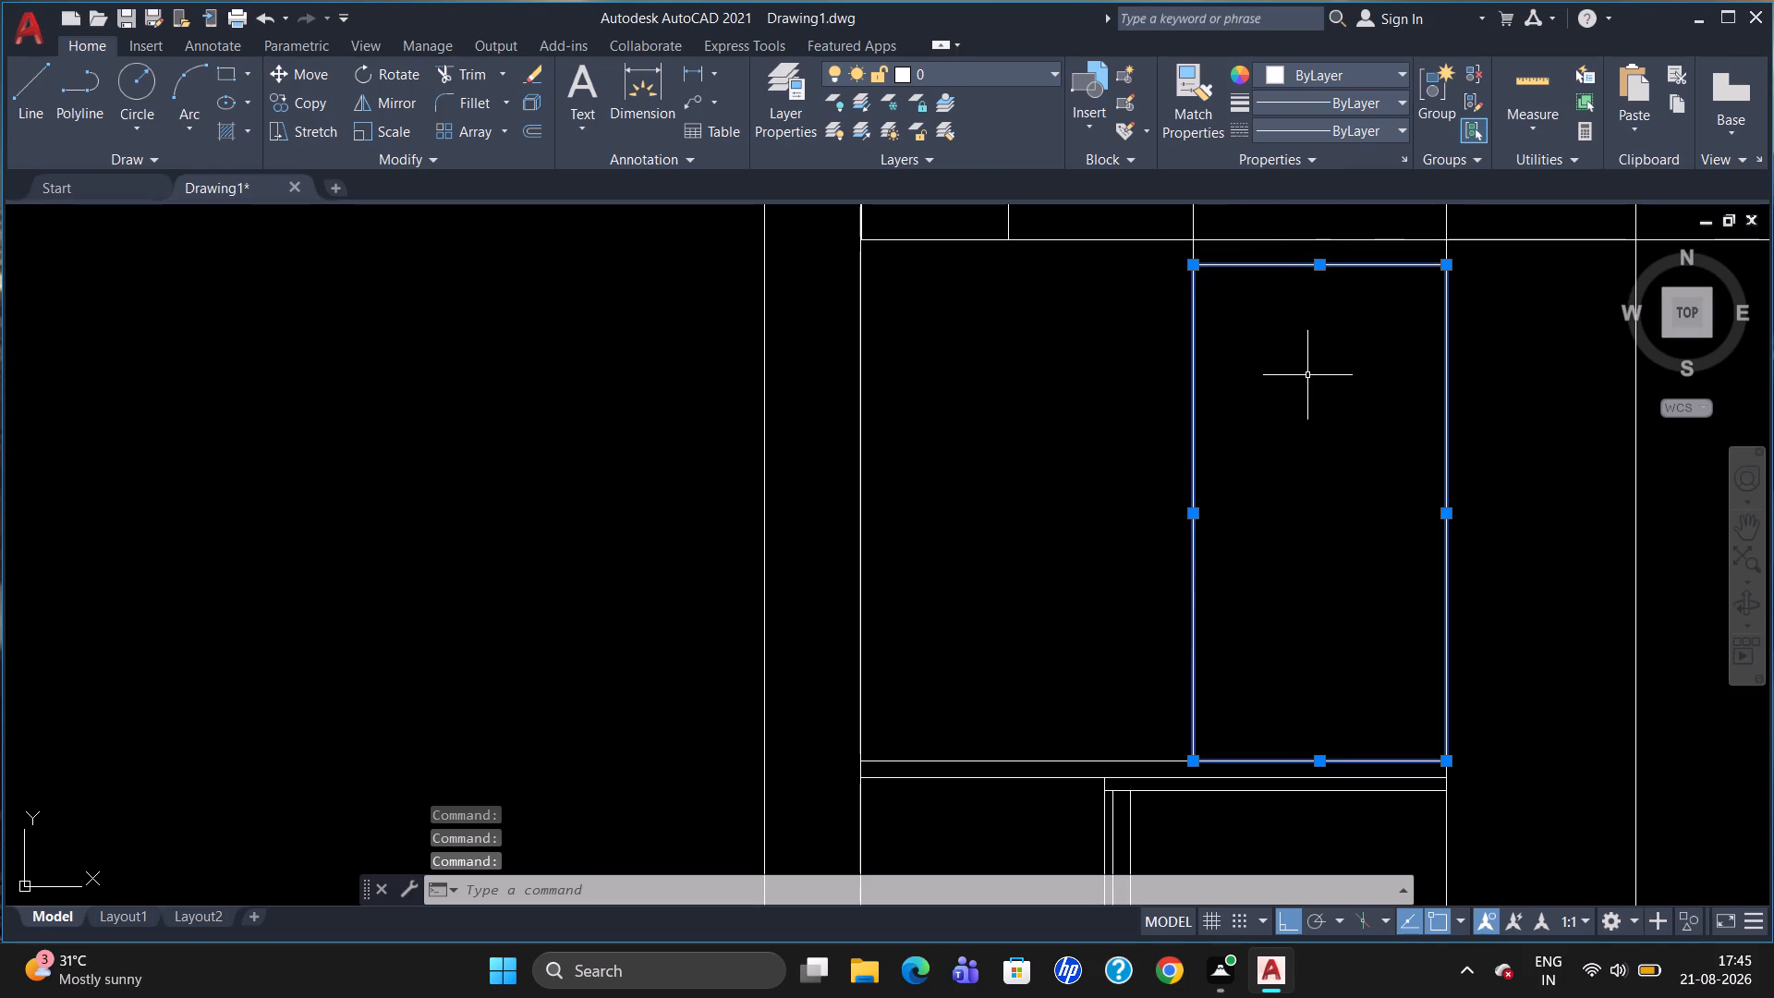
key(Return)
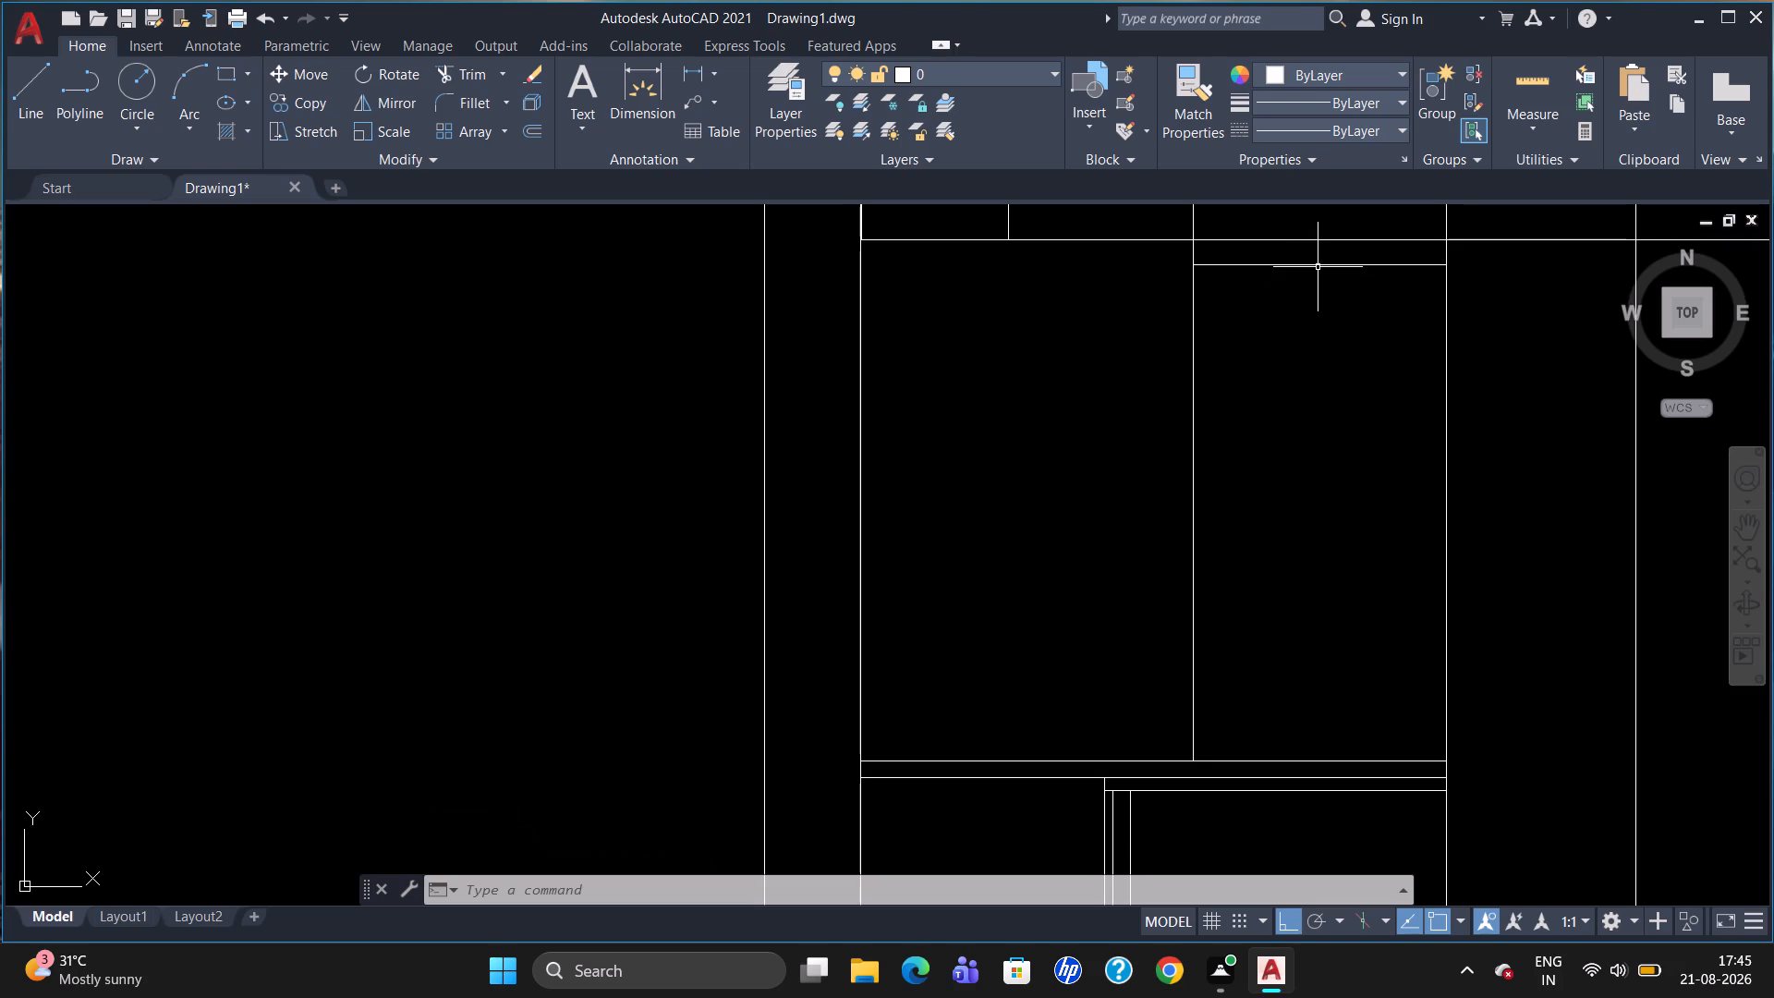
click(1318, 267)
key(Escape)
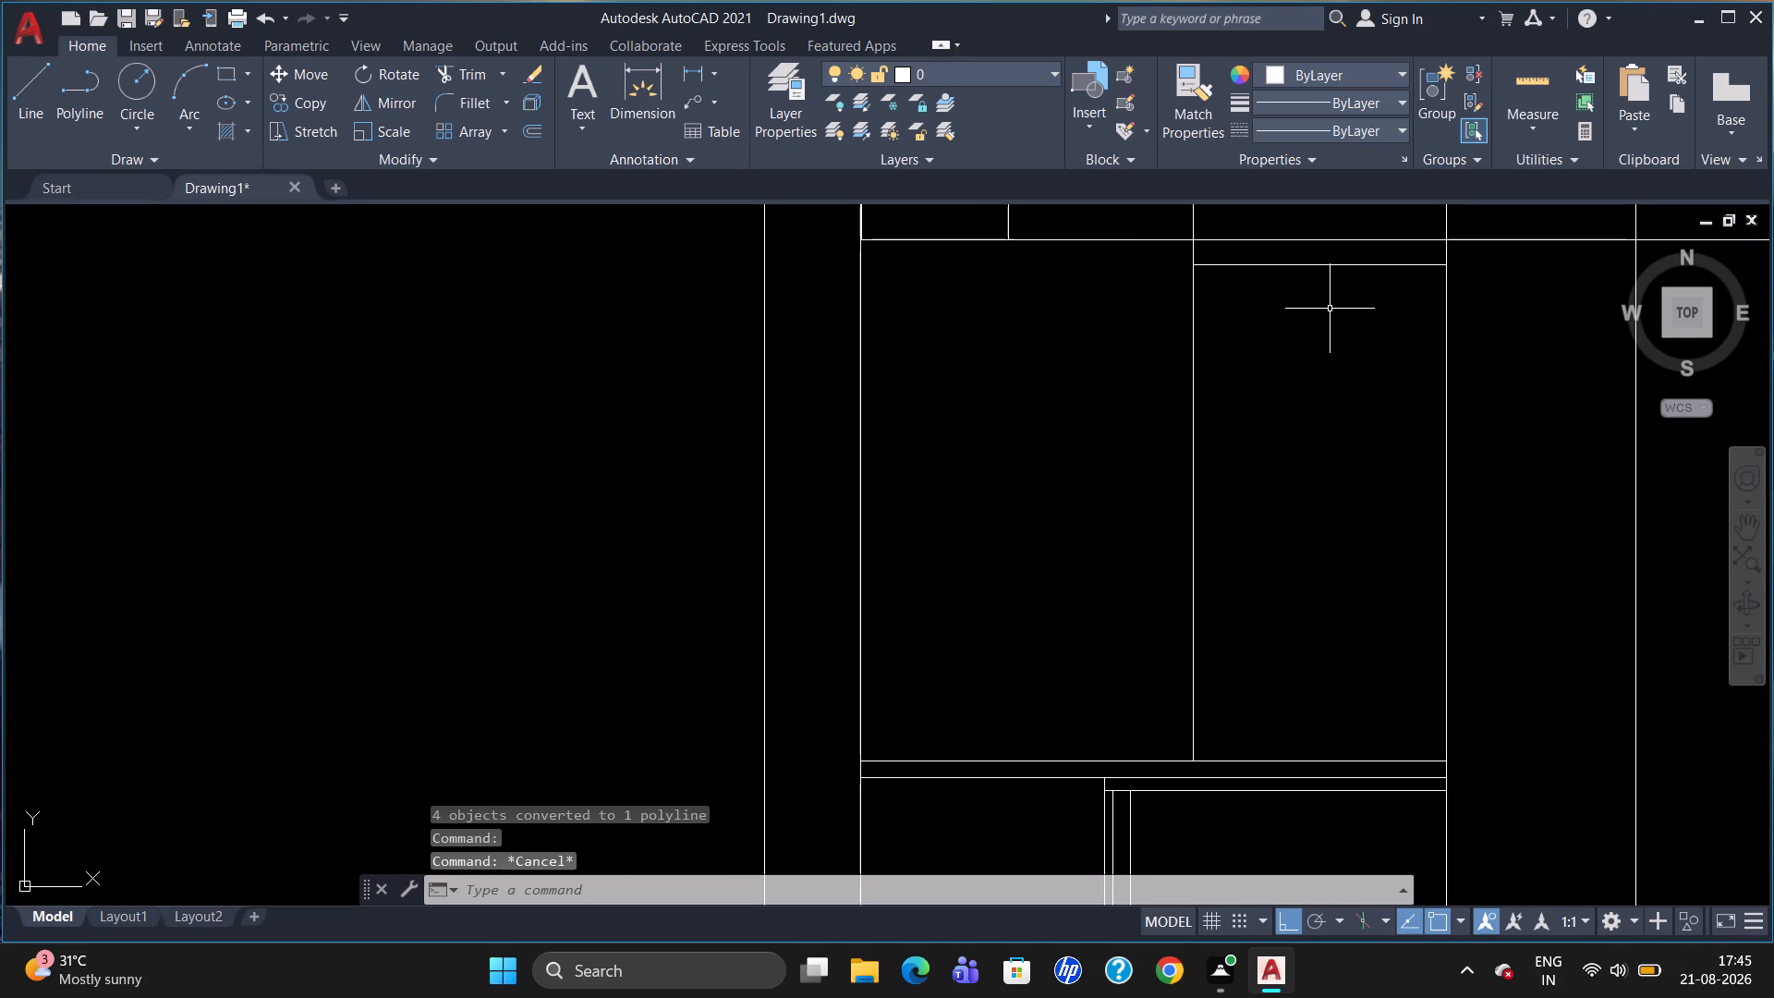
Offset the joined compartment outline 20 inward.
key(o)
key(Return)
text(20)
key(Return)
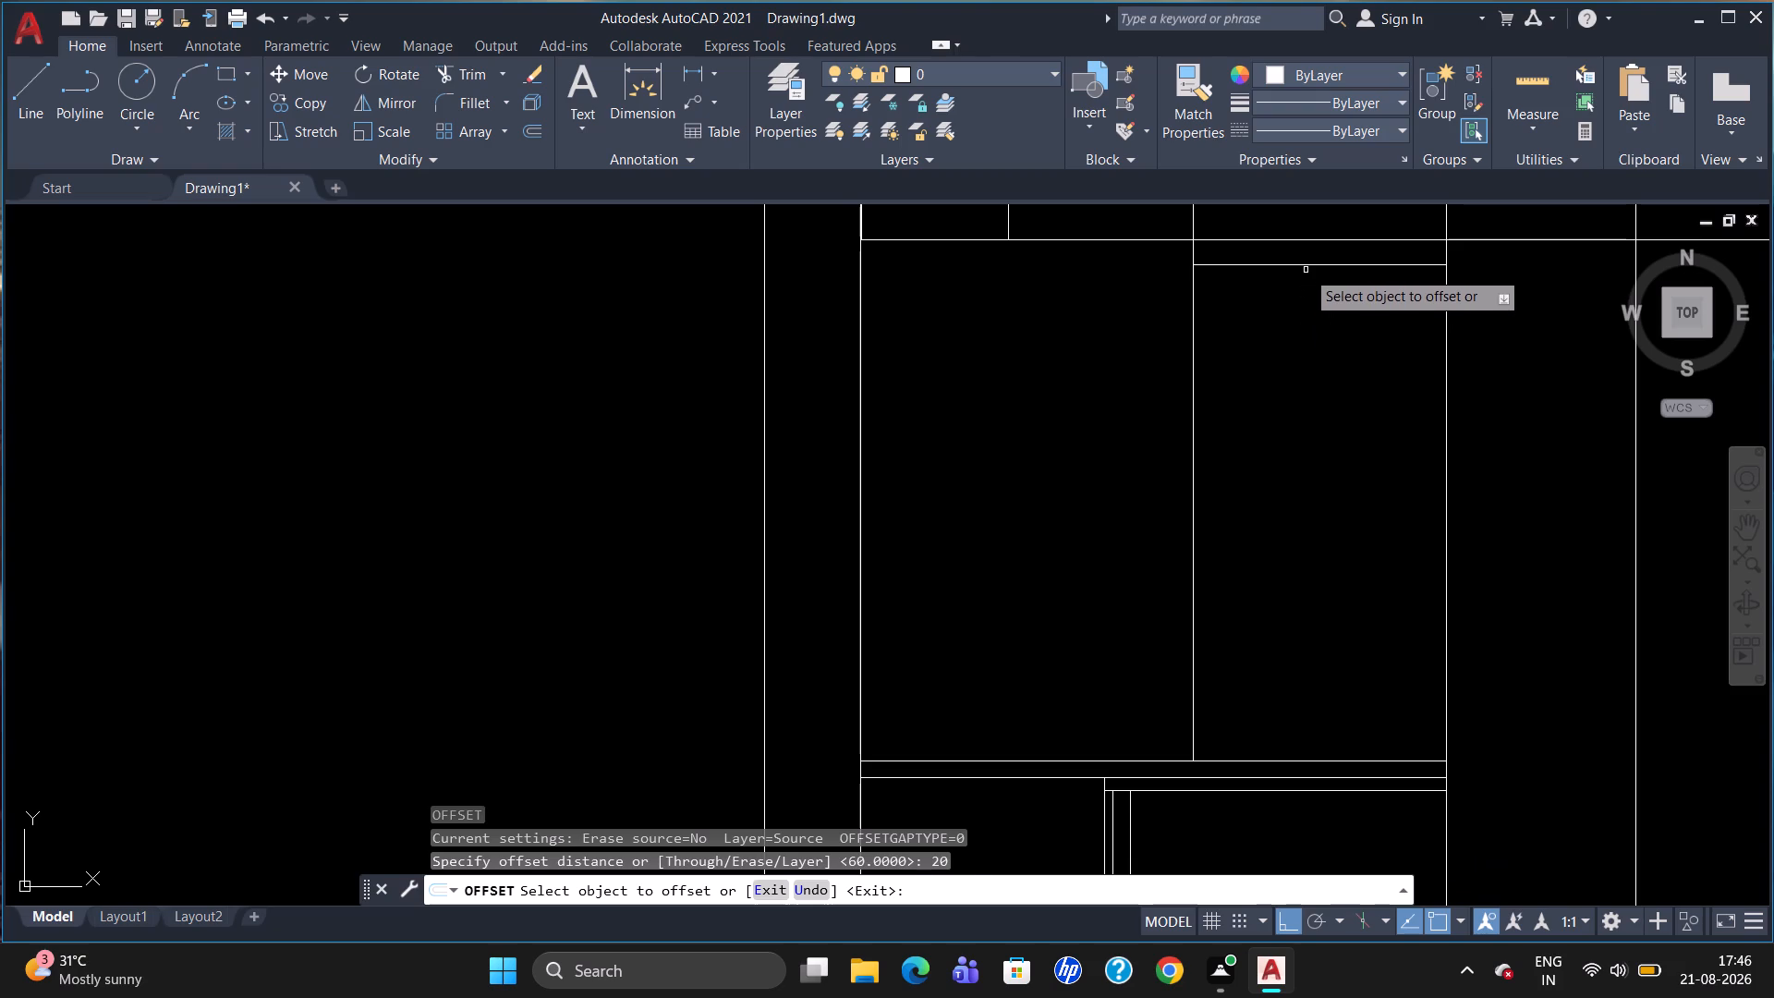
click(1306, 266)
click(1306, 290)
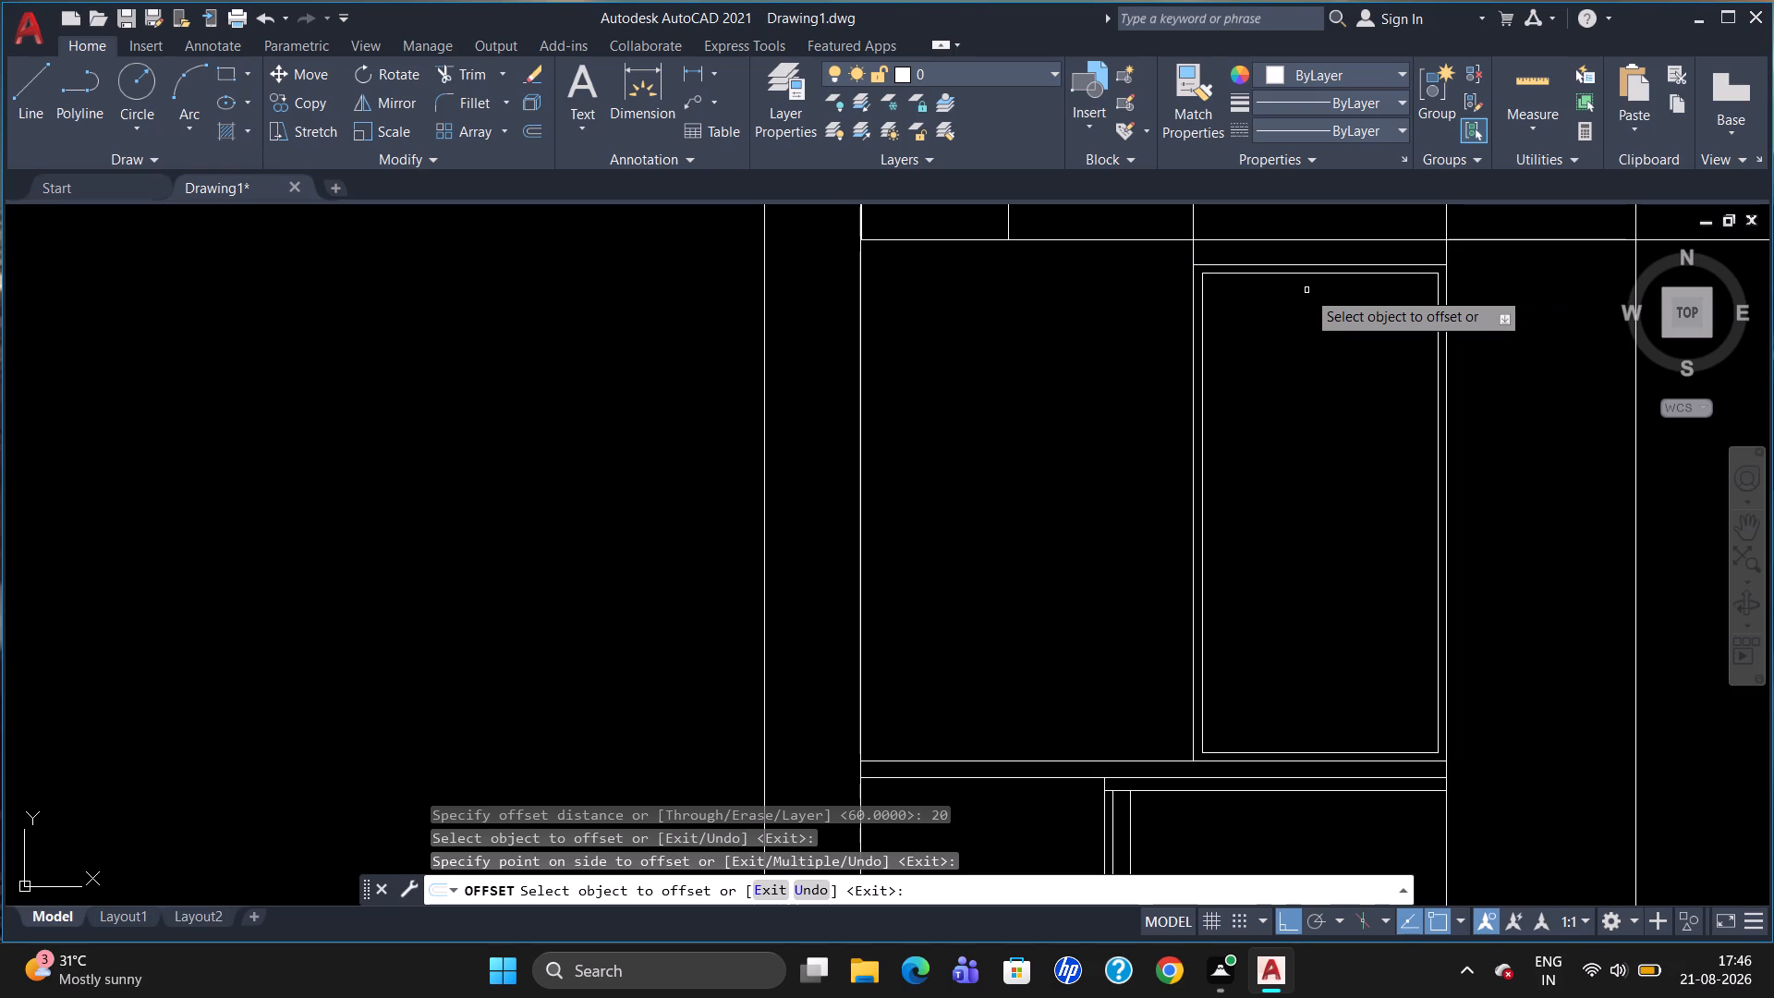
key(Escape)
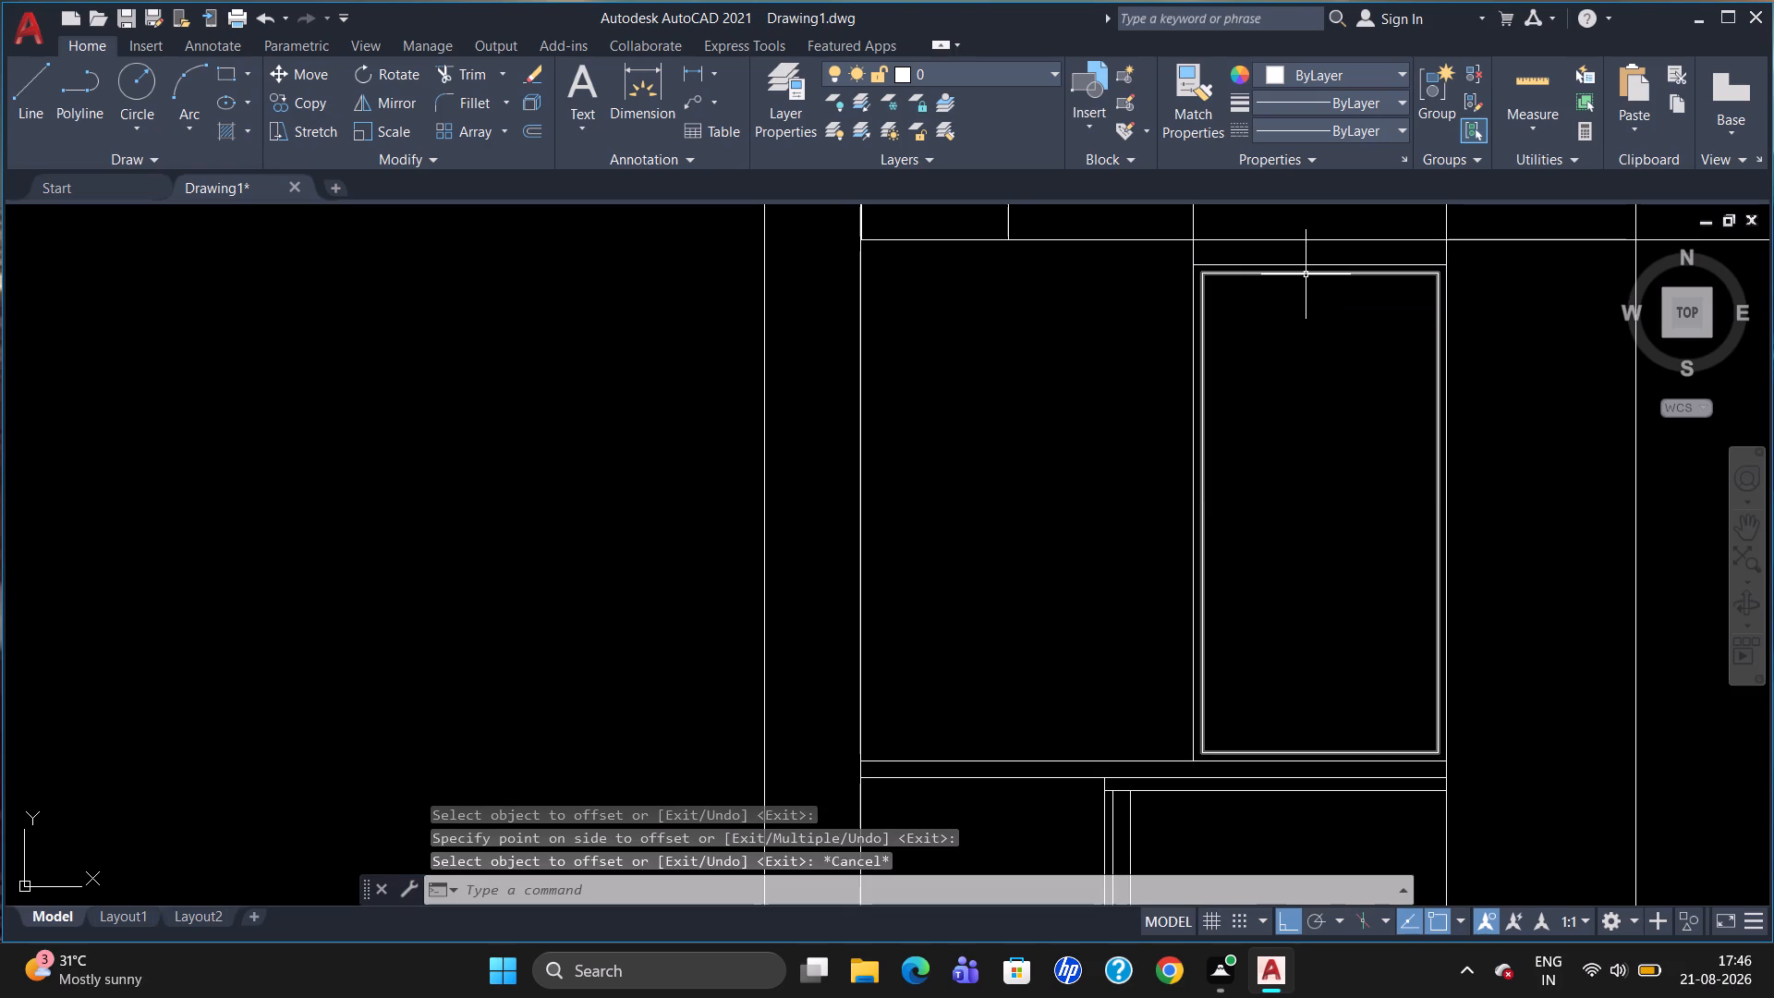
Explode the inner offset rectangle and delete its top line.
click(1306, 274)
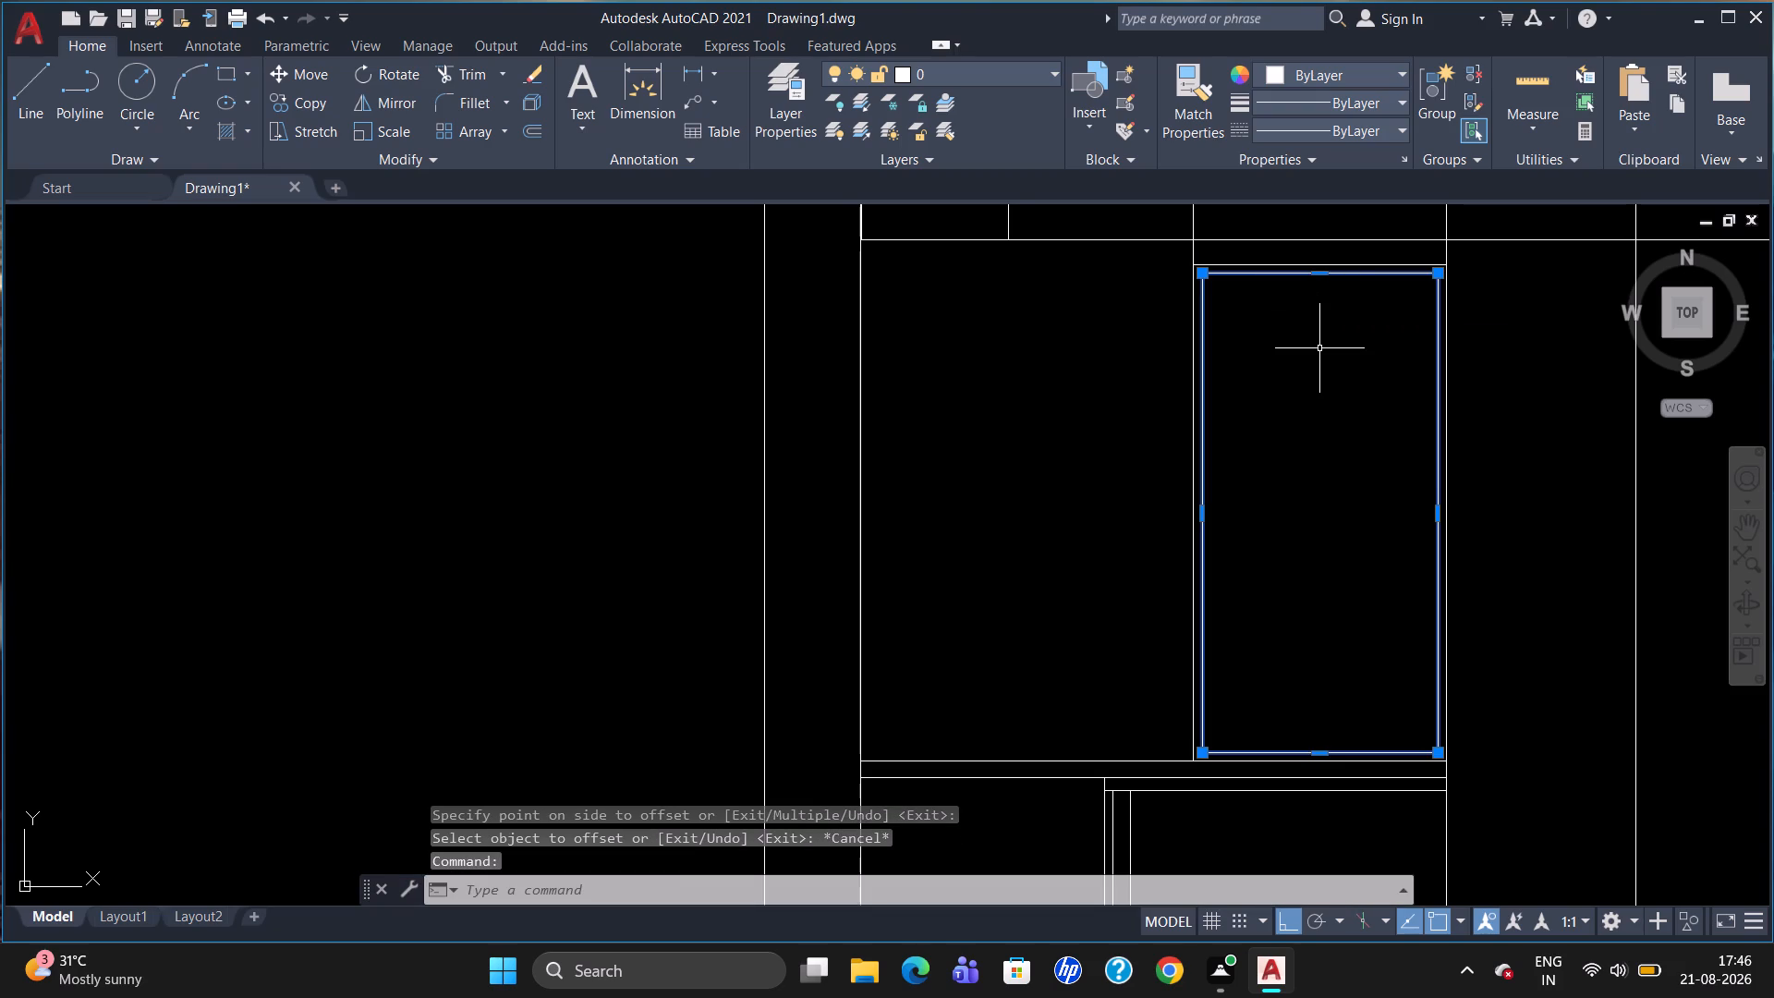
key(x)
key(Return)
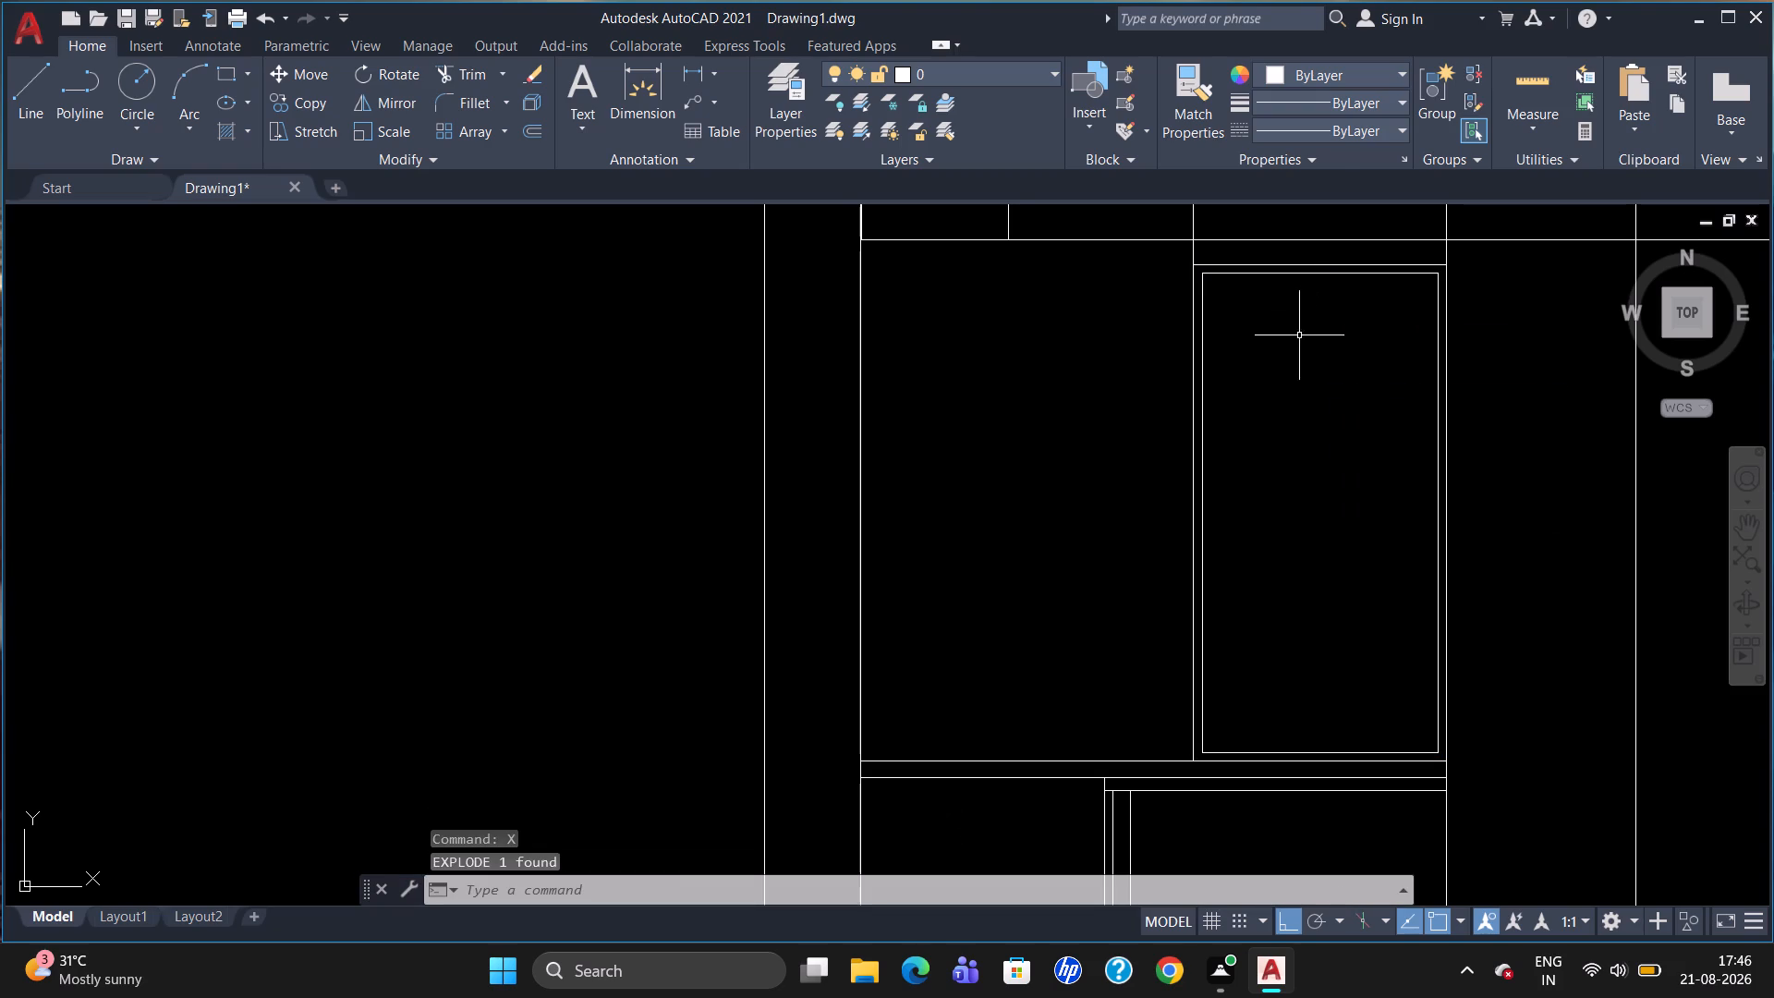
click(1297, 274)
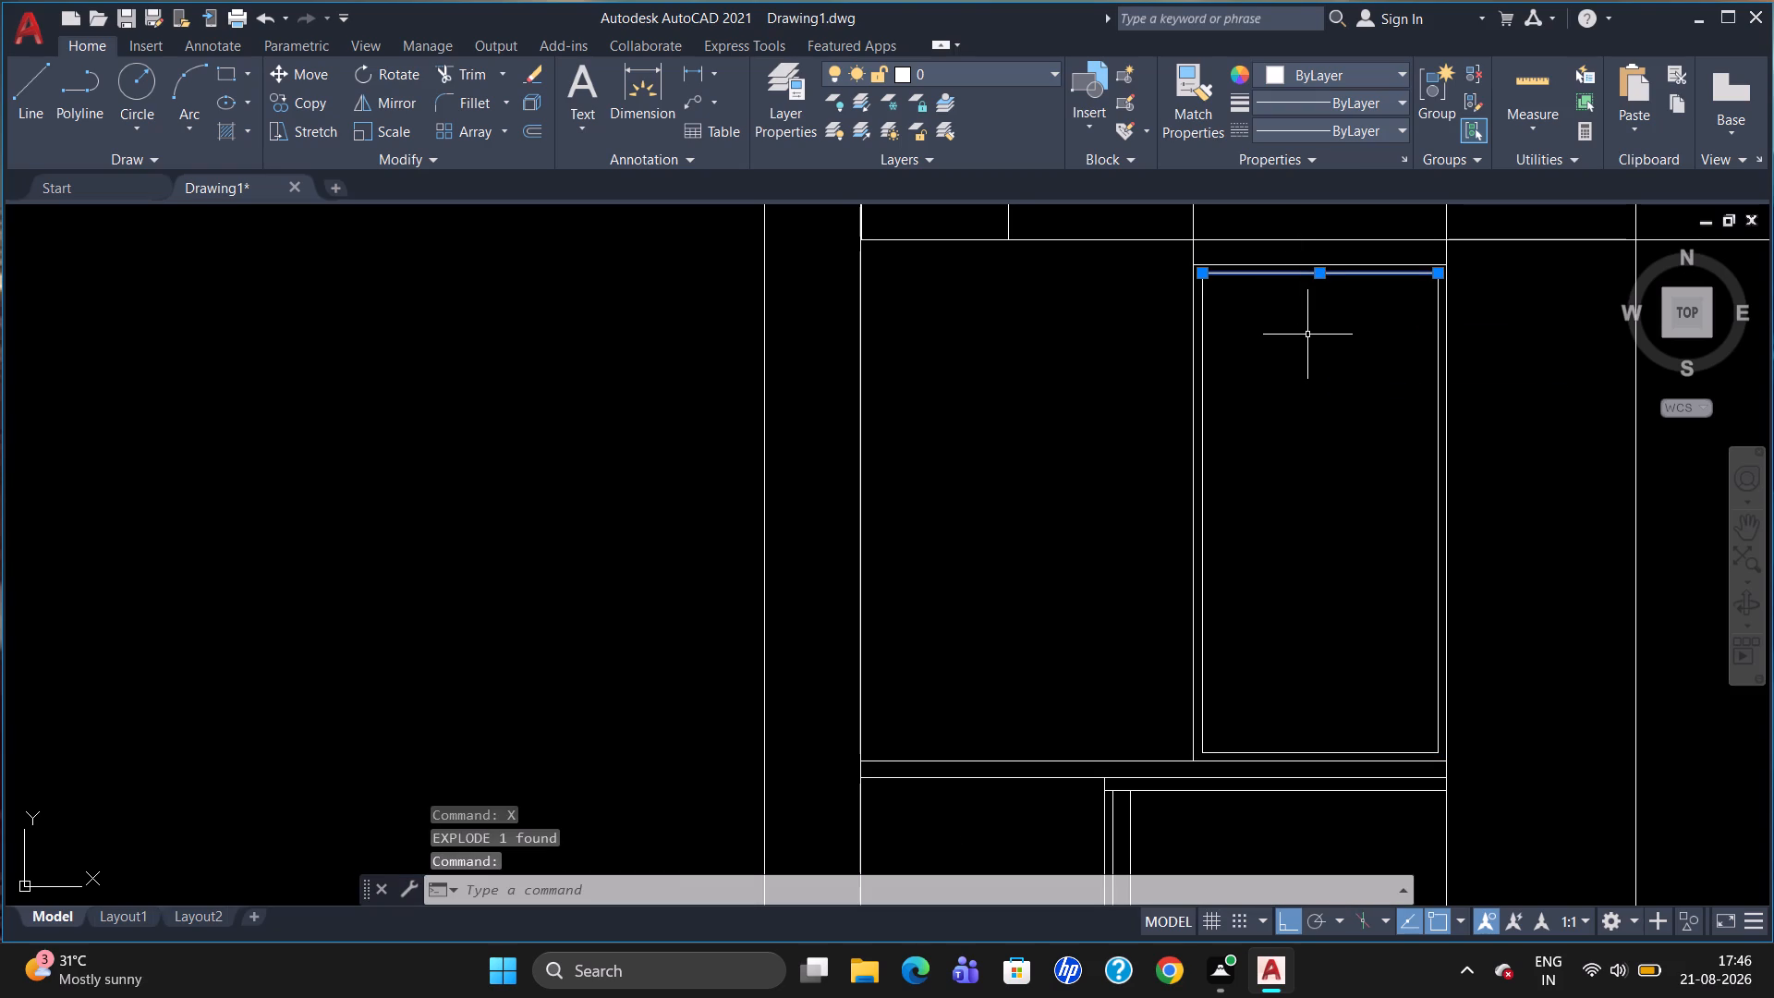
key(Delete)
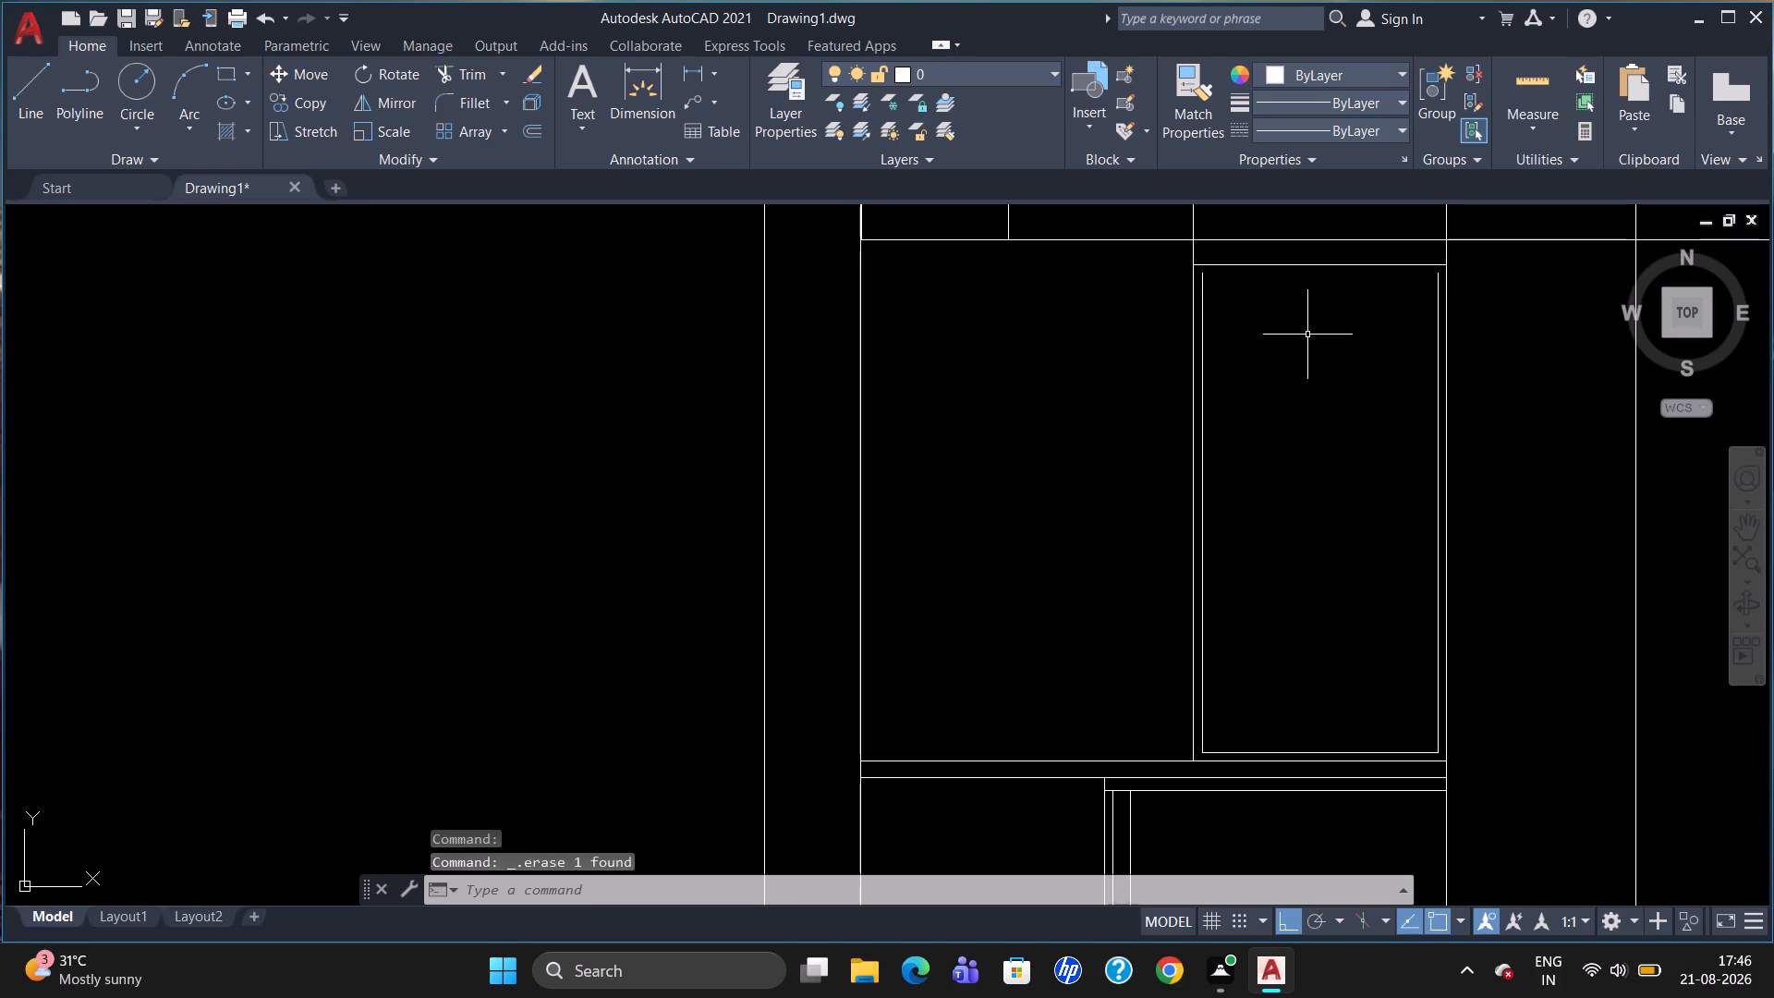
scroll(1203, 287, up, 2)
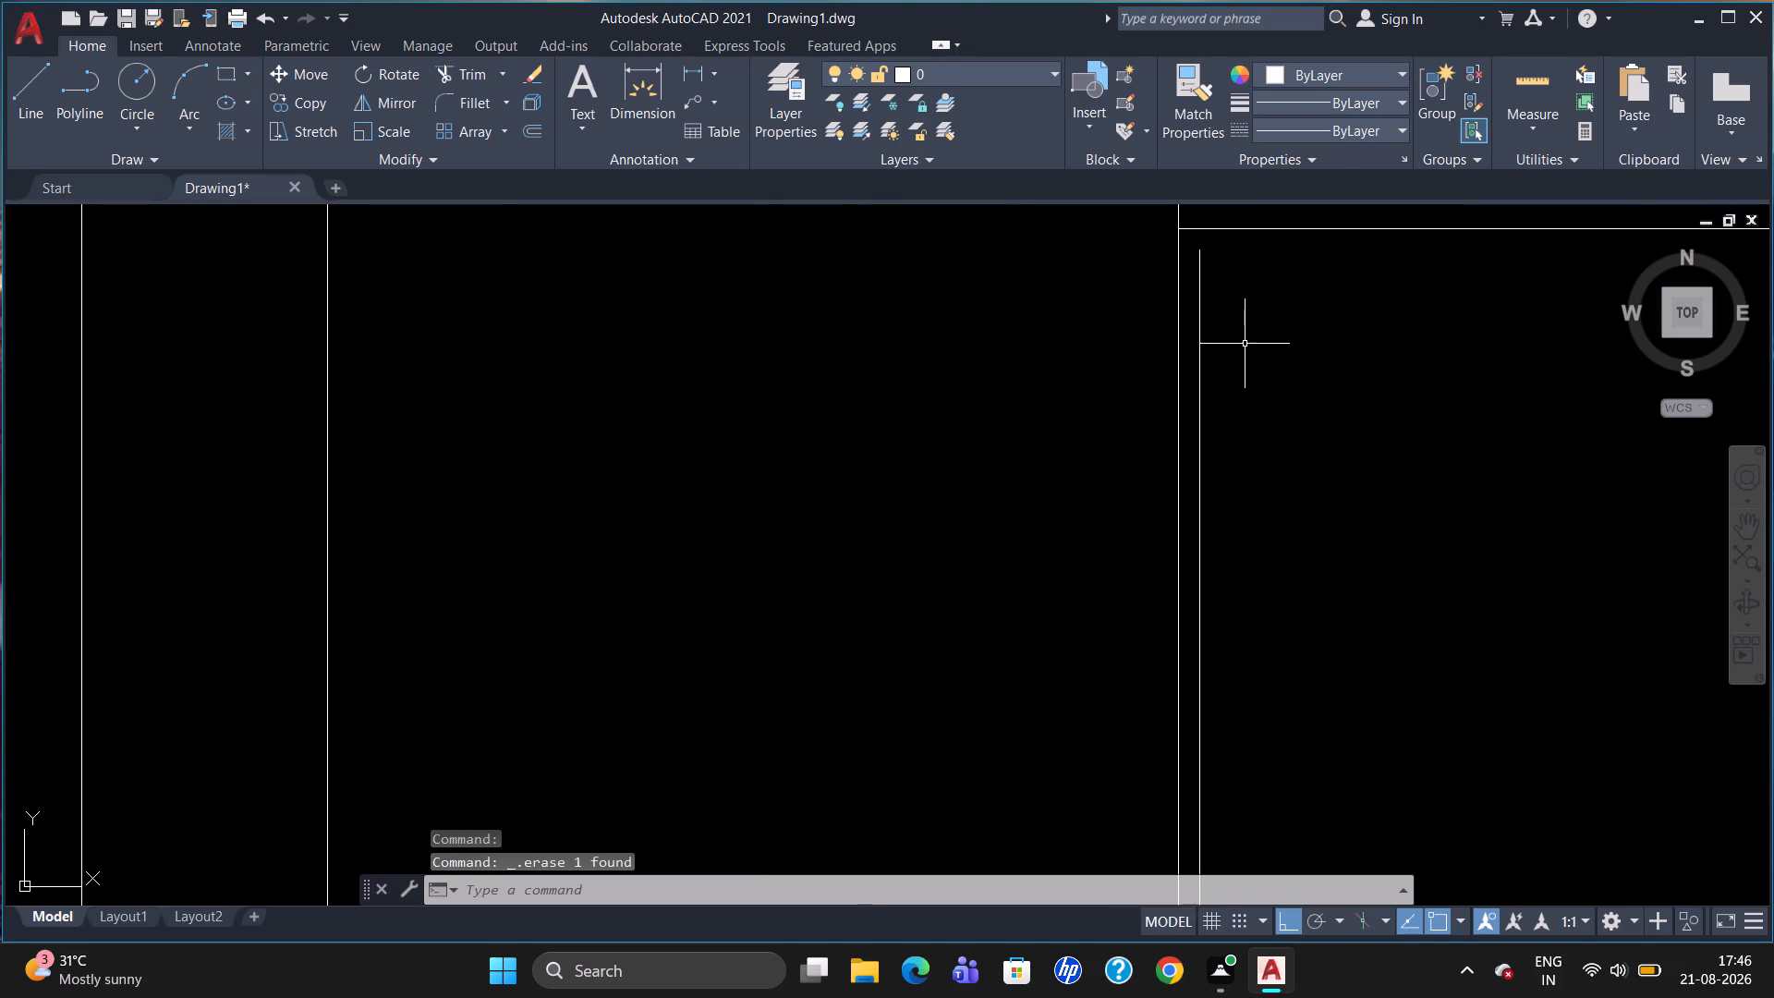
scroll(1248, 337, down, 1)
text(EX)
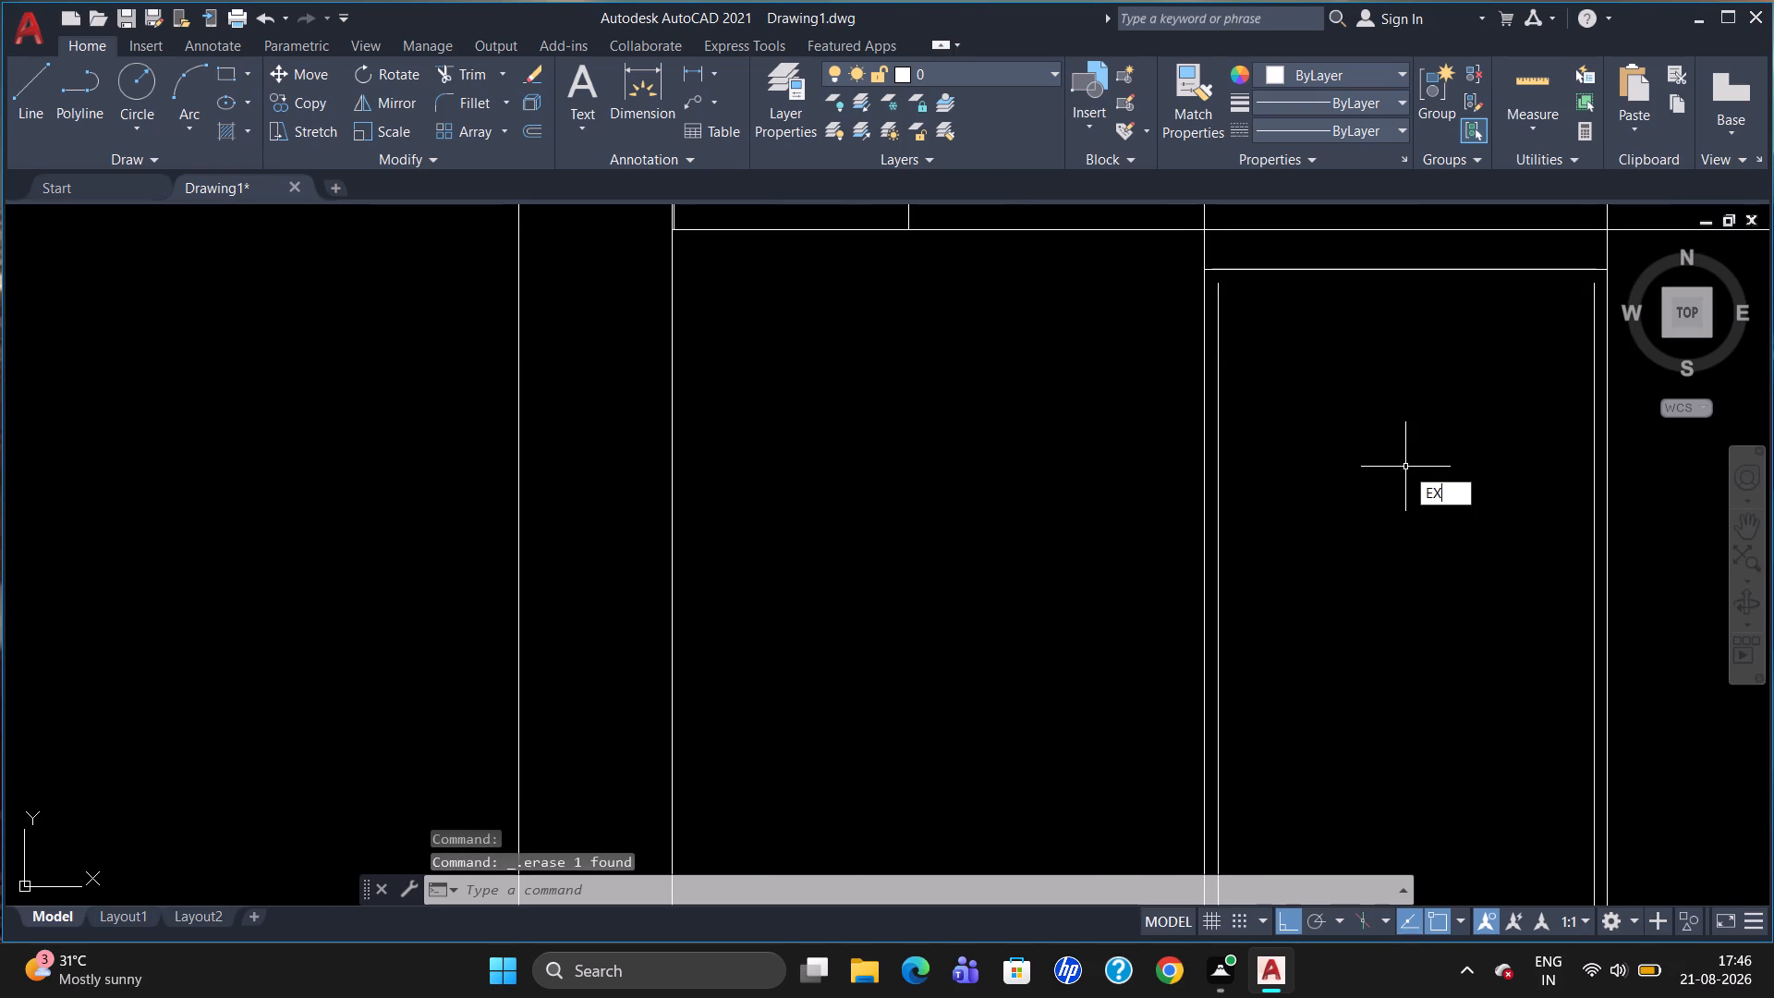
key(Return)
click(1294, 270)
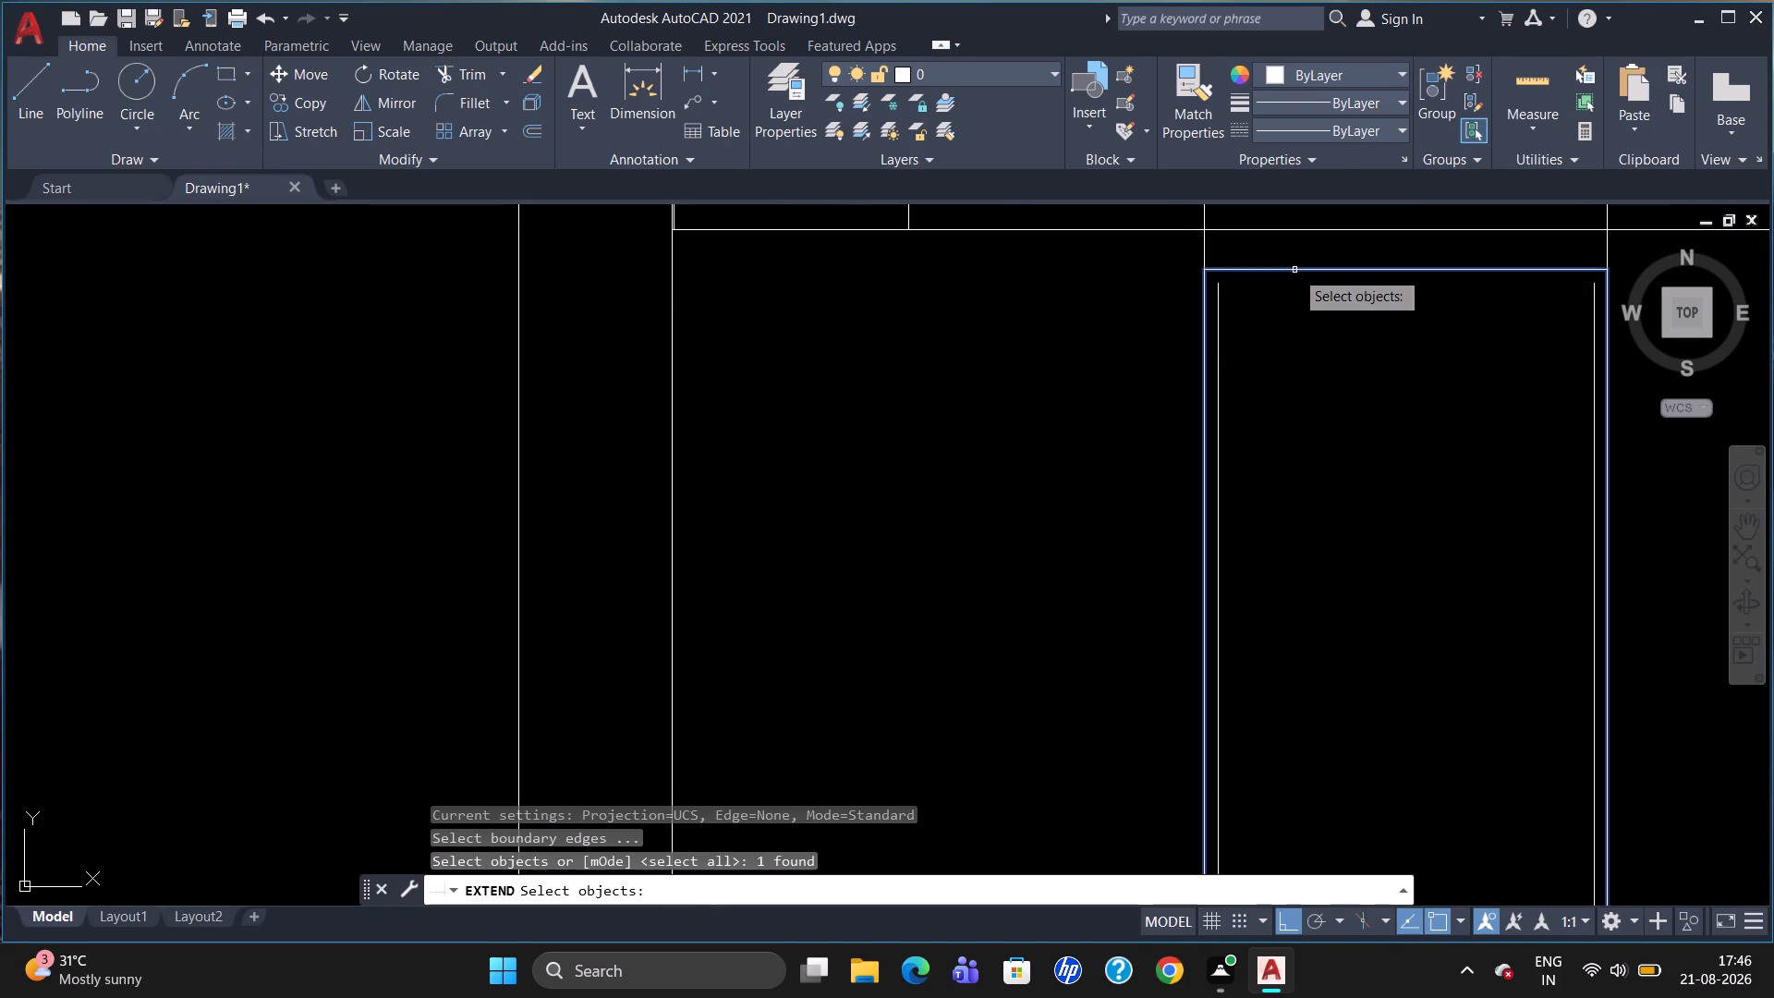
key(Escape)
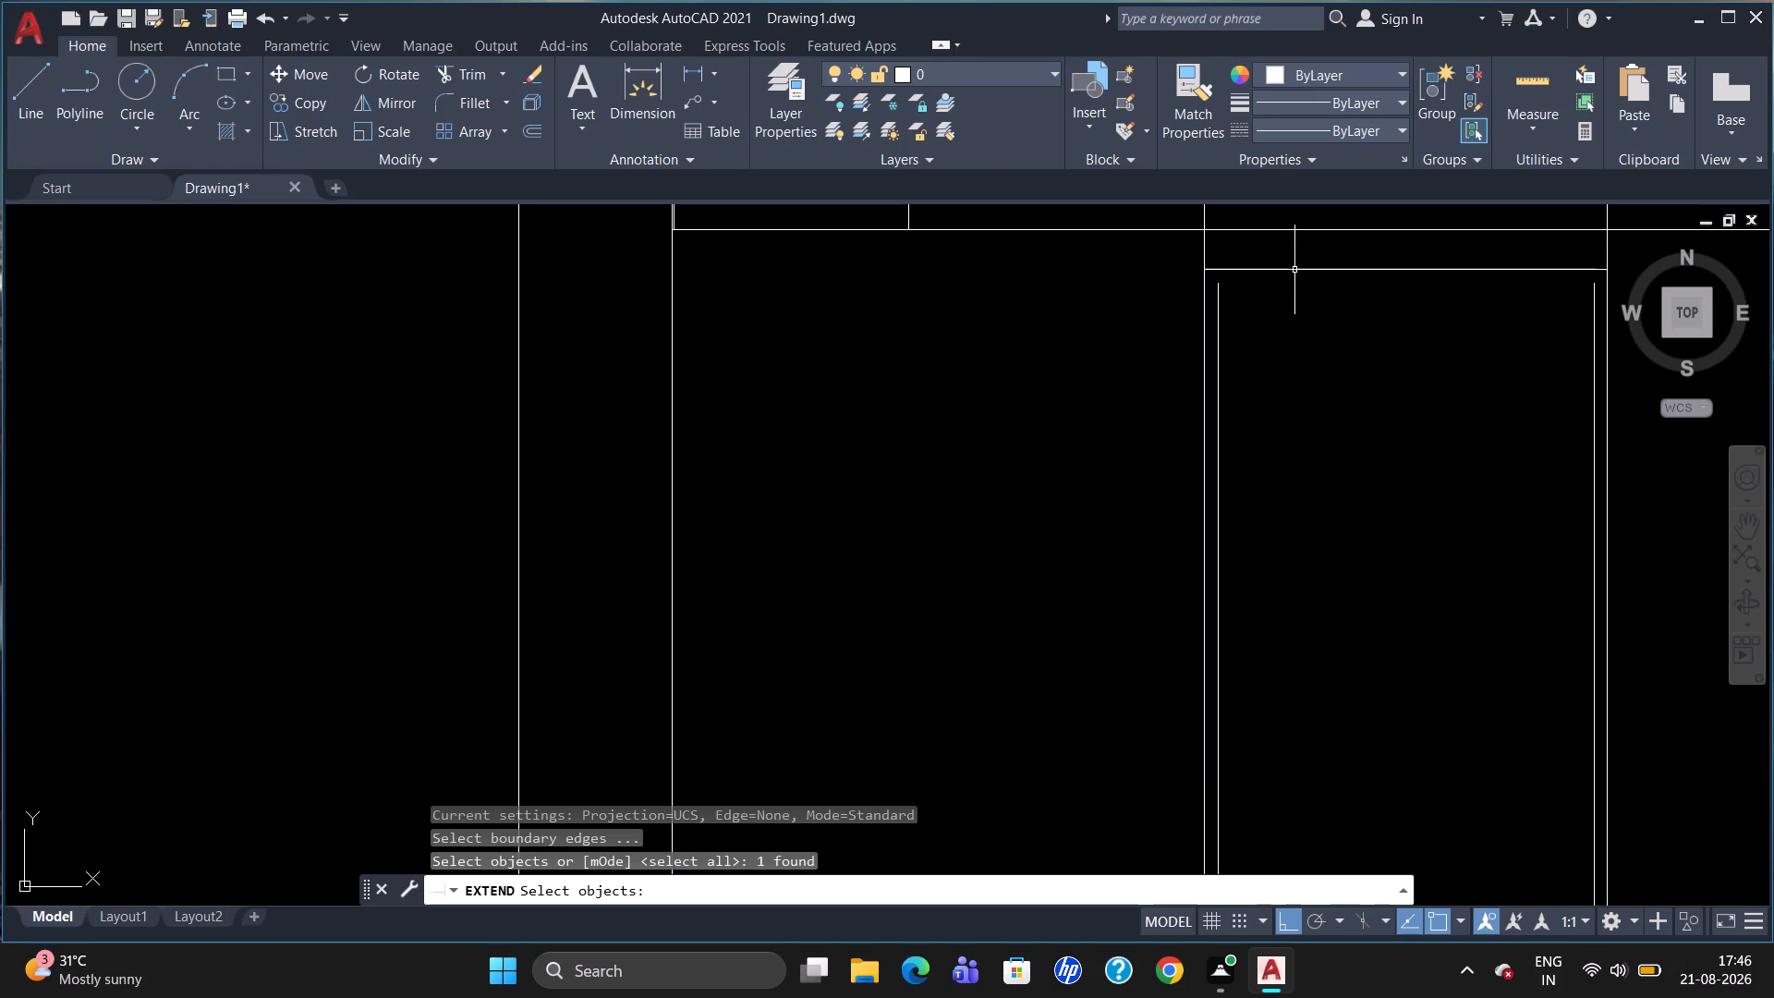
Explode the compartment's outer polyline into separate lines.
click(1294, 270)
key(x)
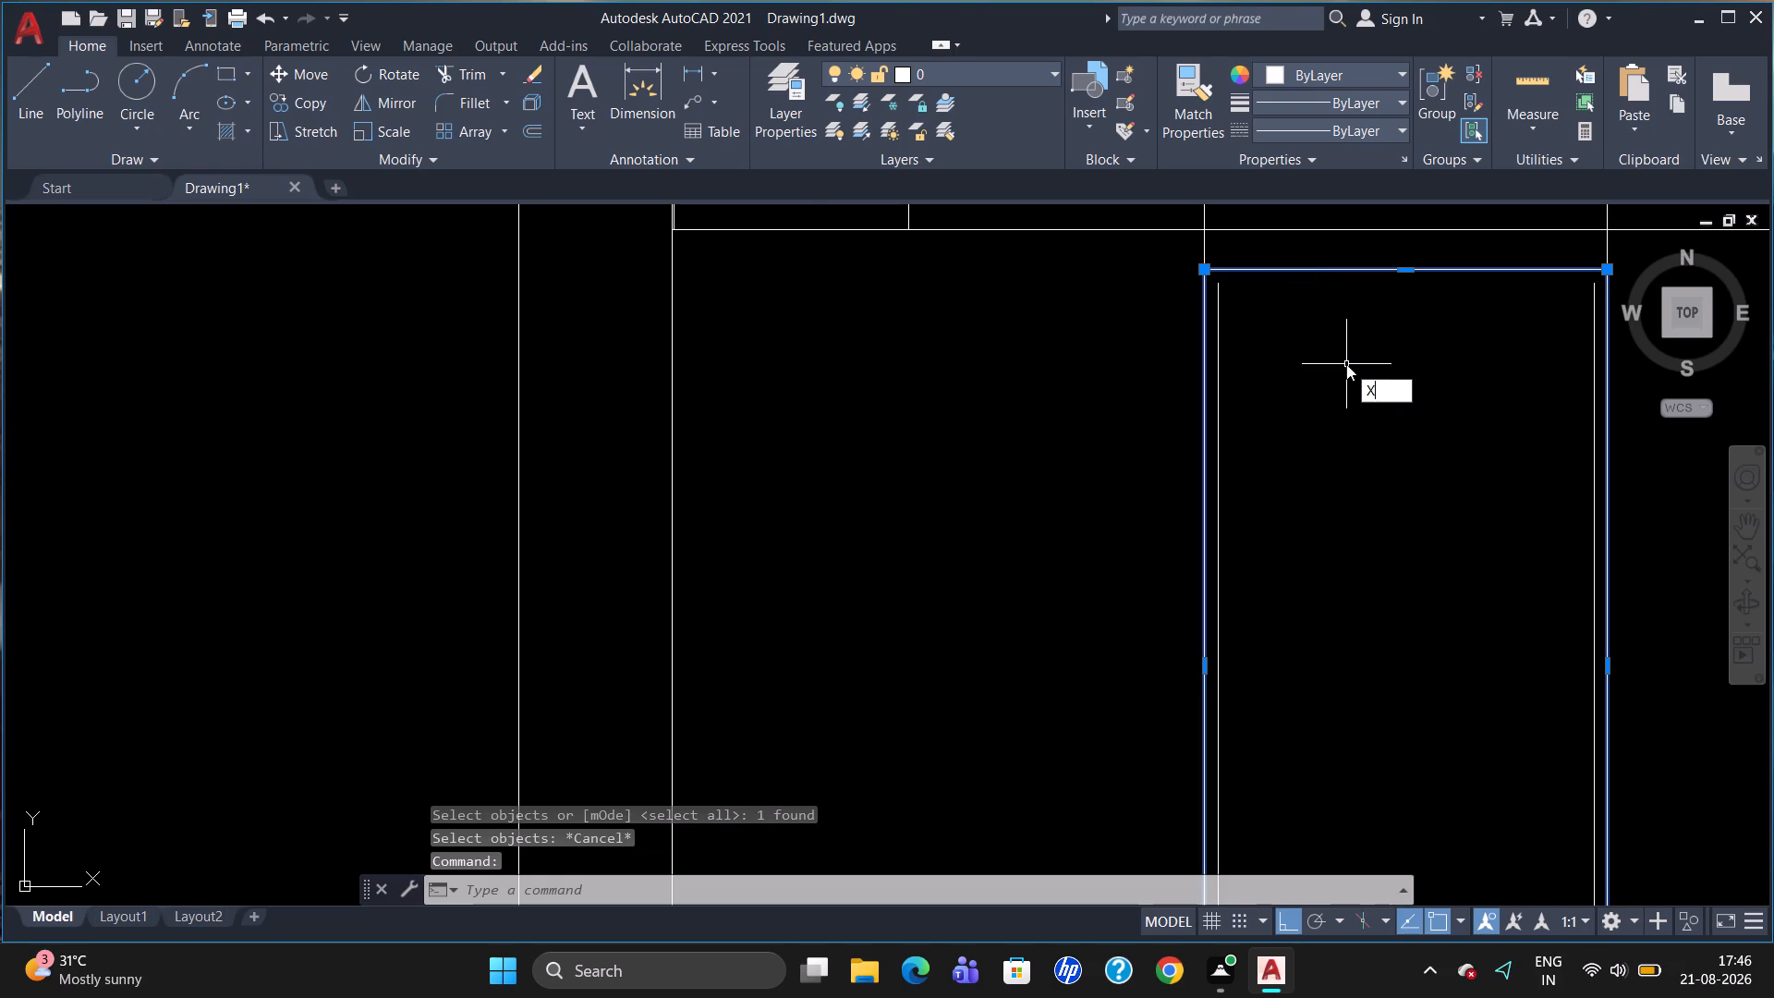
key(Return)
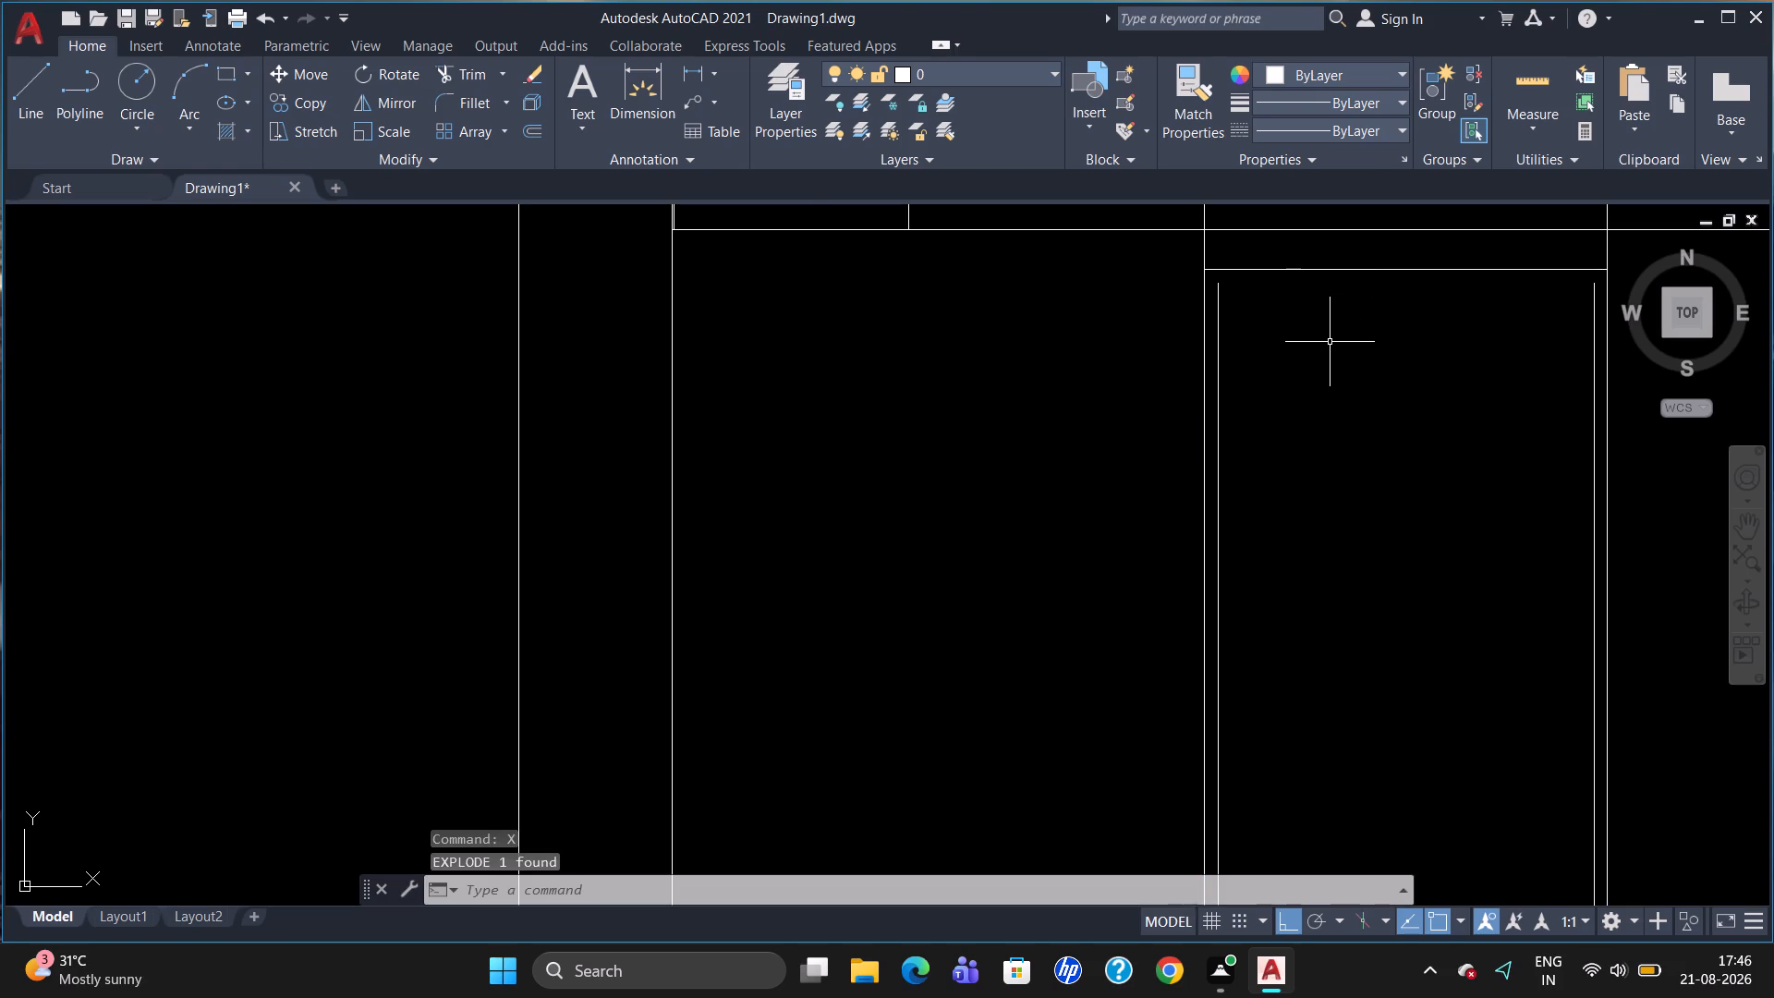
Extend the two inner vertical lines up to the compartment's outer top line.
text(EX)
key(Return)
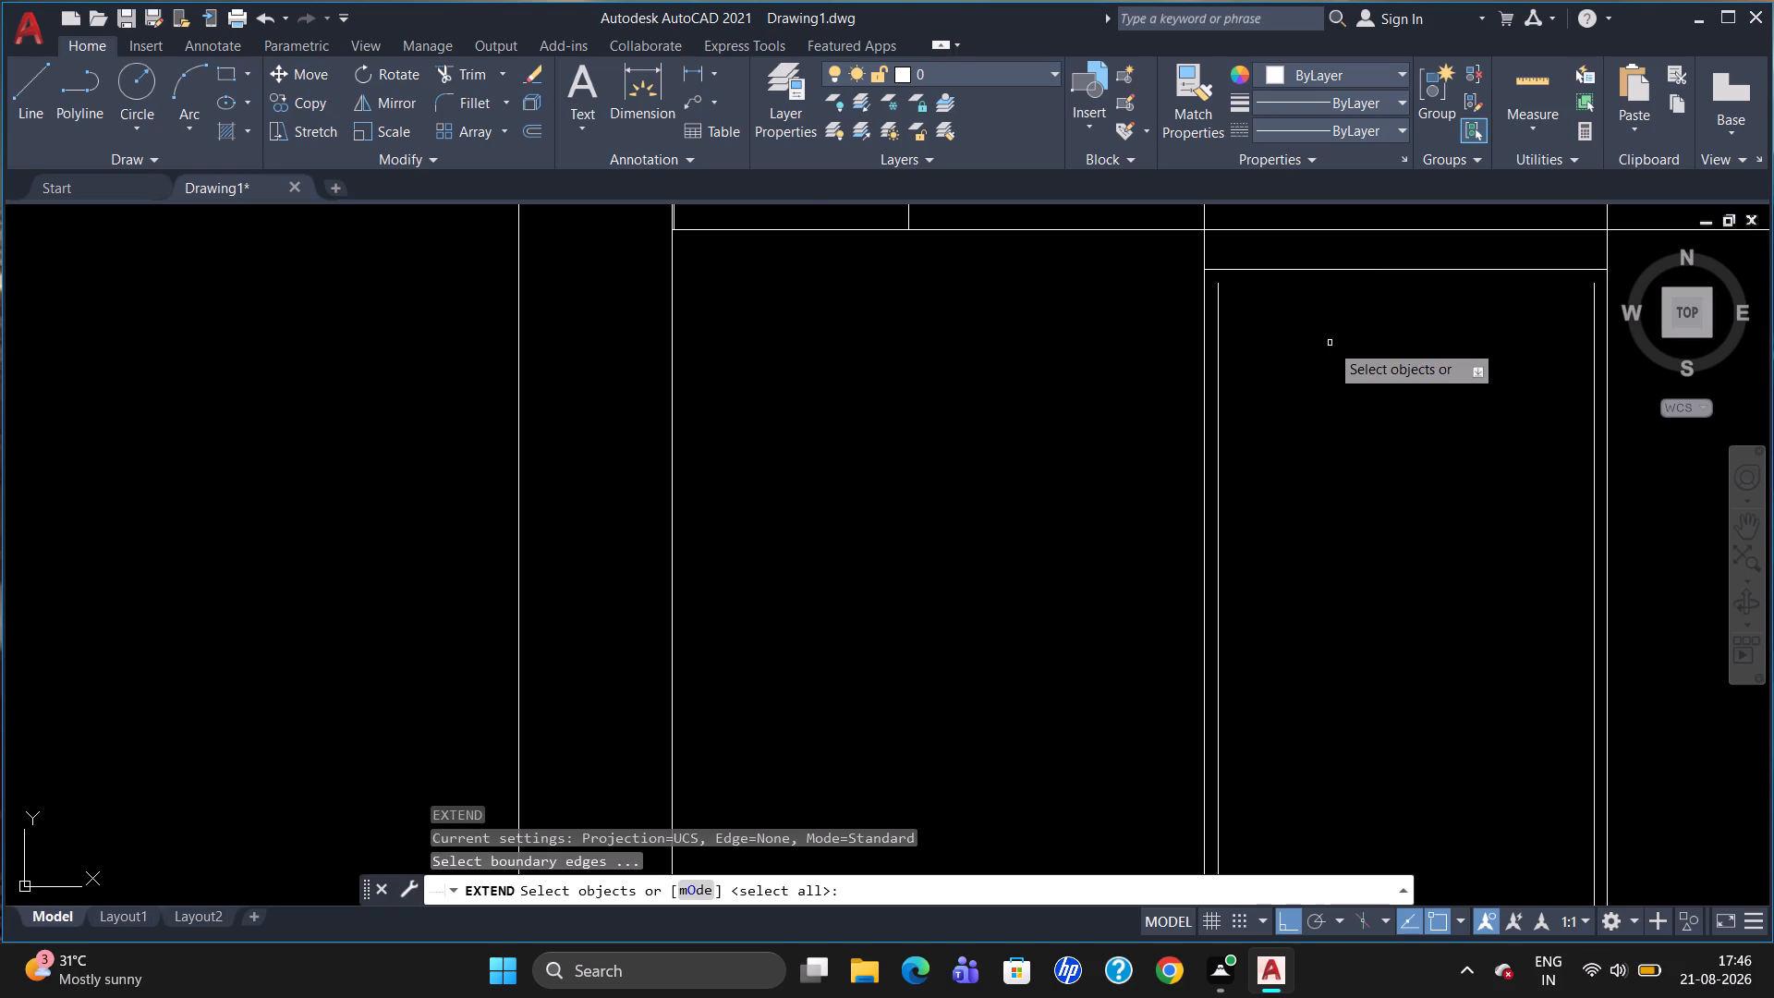
click(1278, 273)
key(Return)
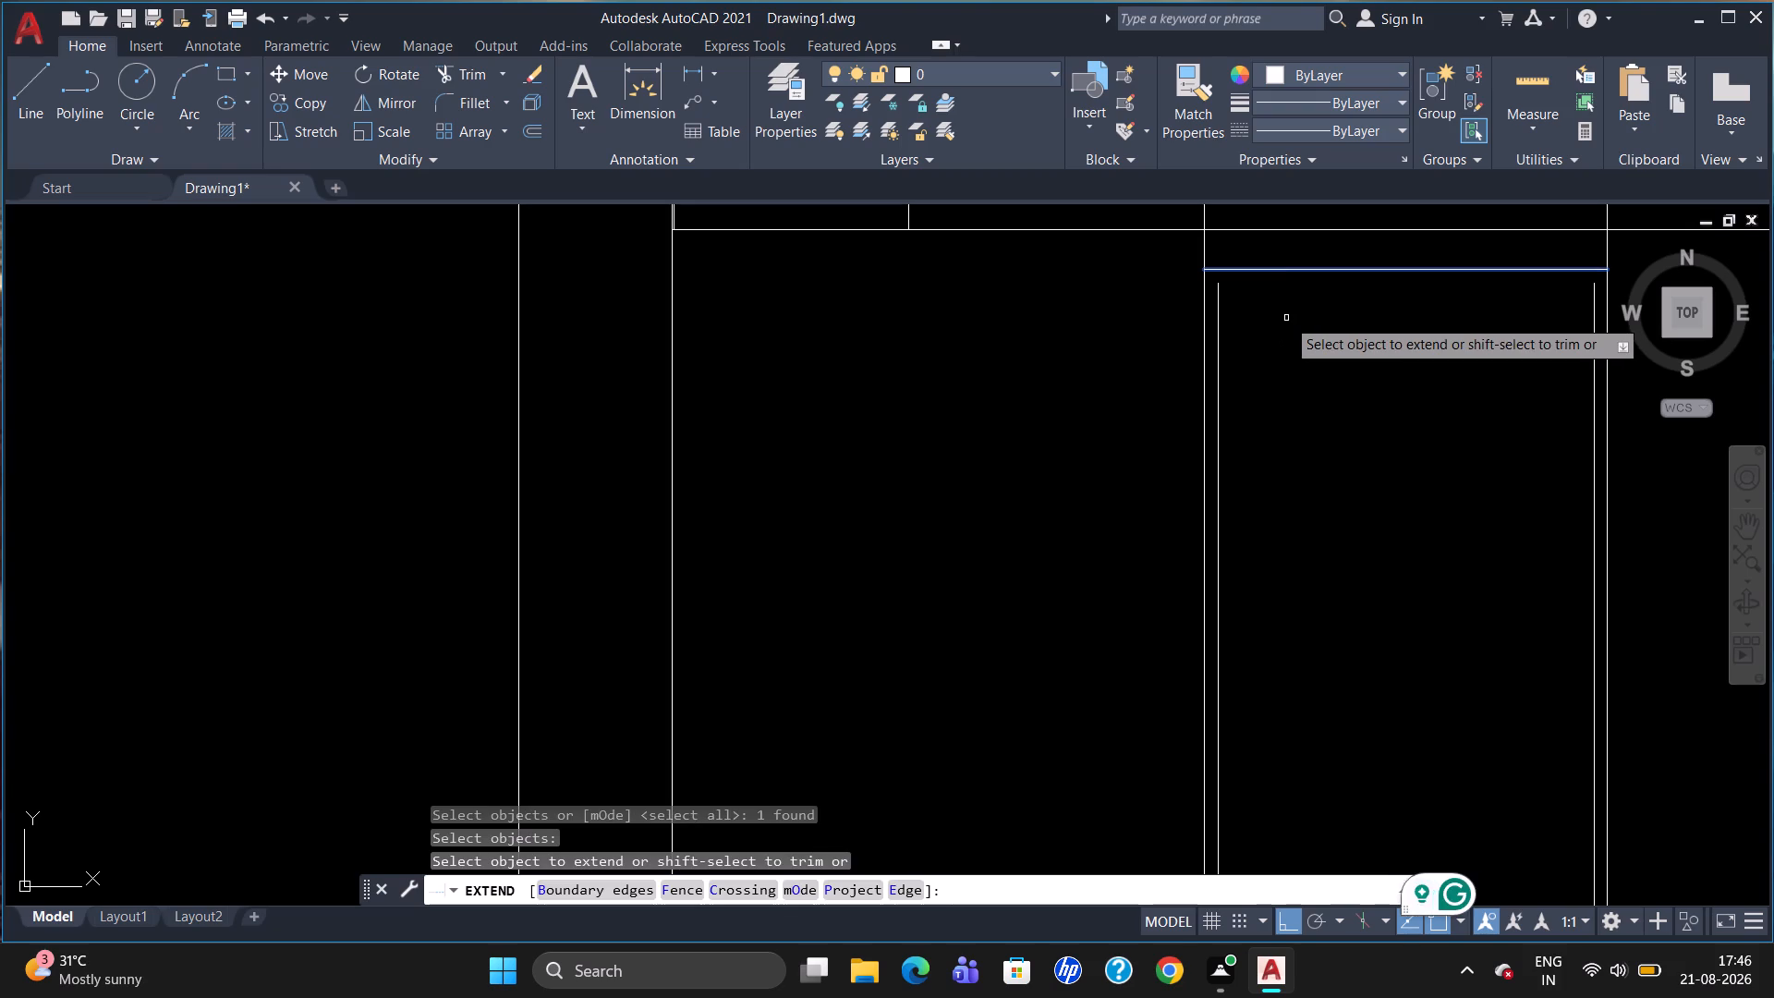
click(1219, 302)
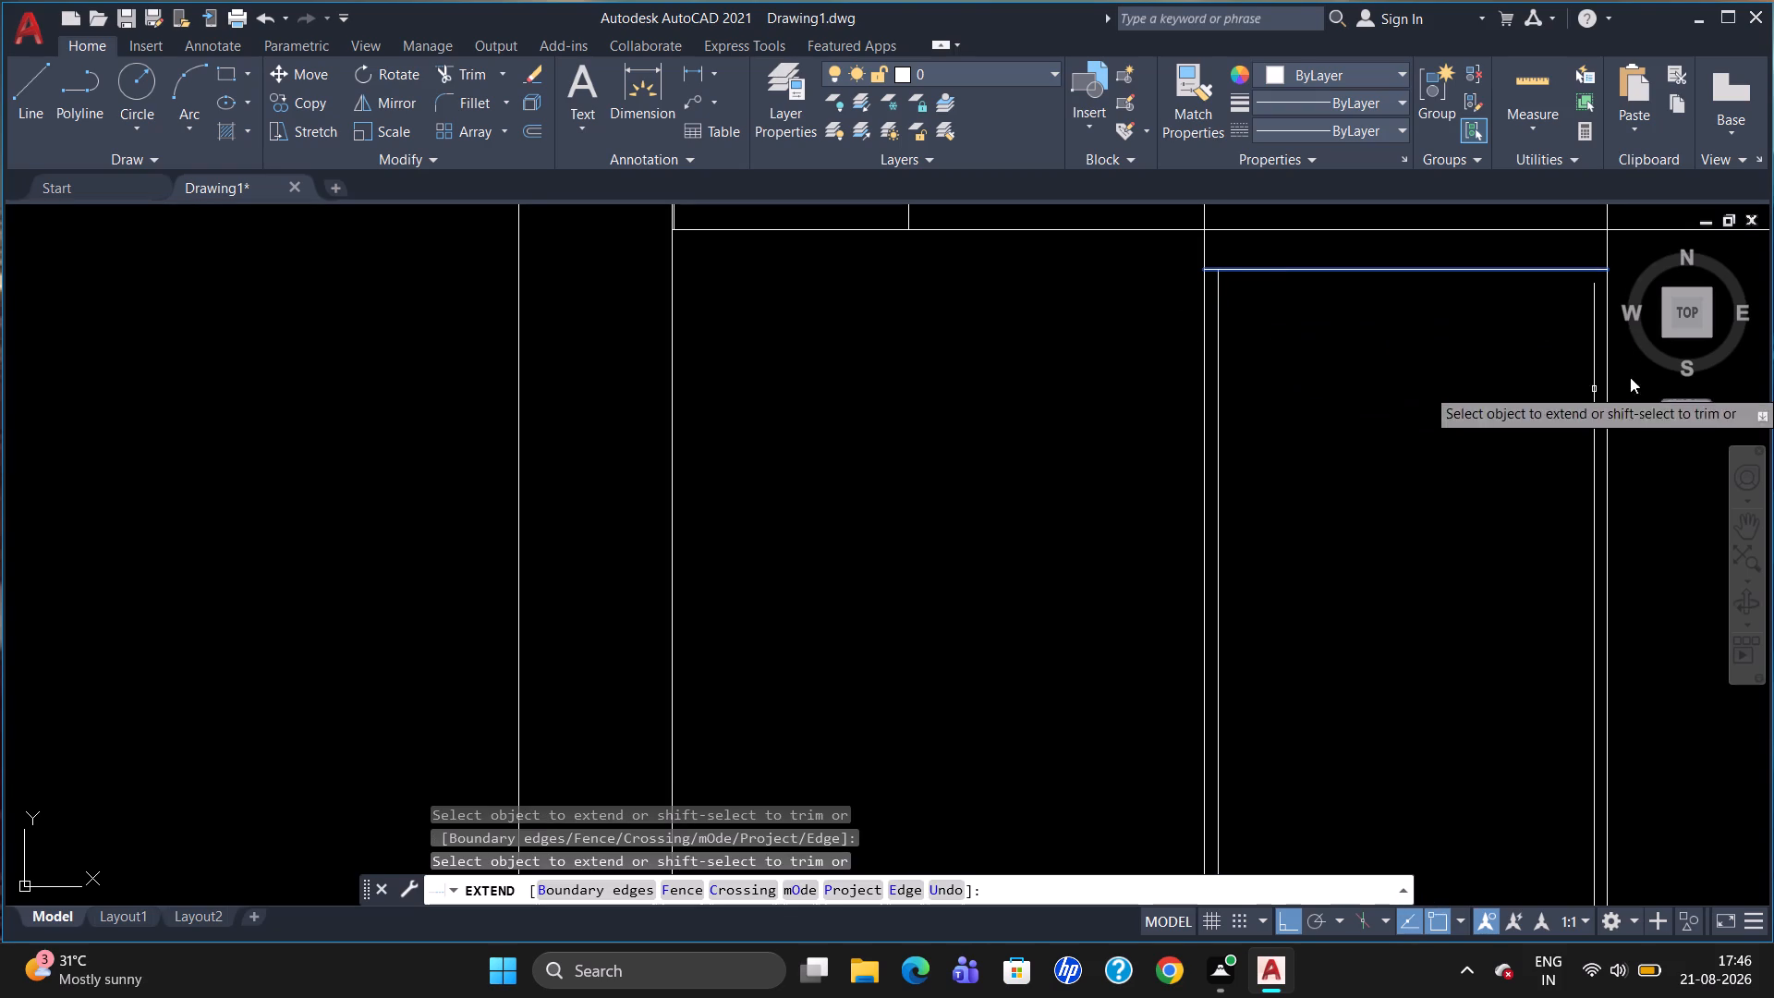
click(1594, 320)
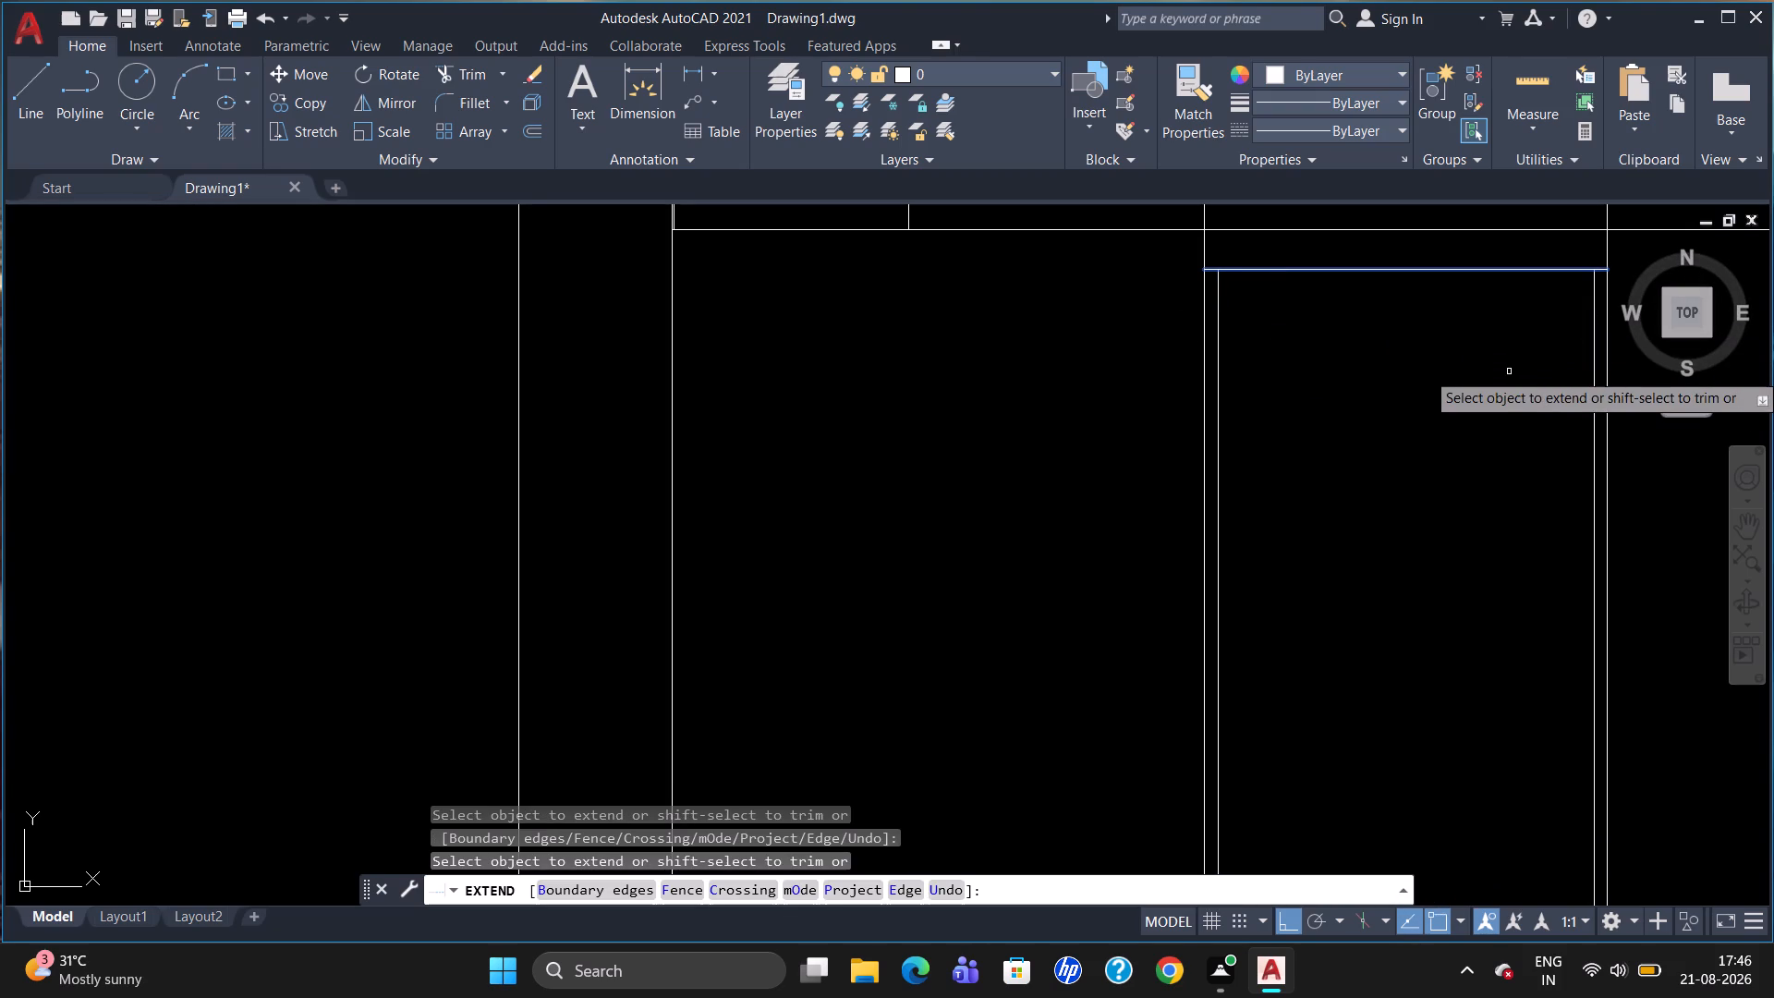
key(Escape)
Trim both ends of the compartment's top line between the outer and inner vertical lines.
text(TR)
key(Return)
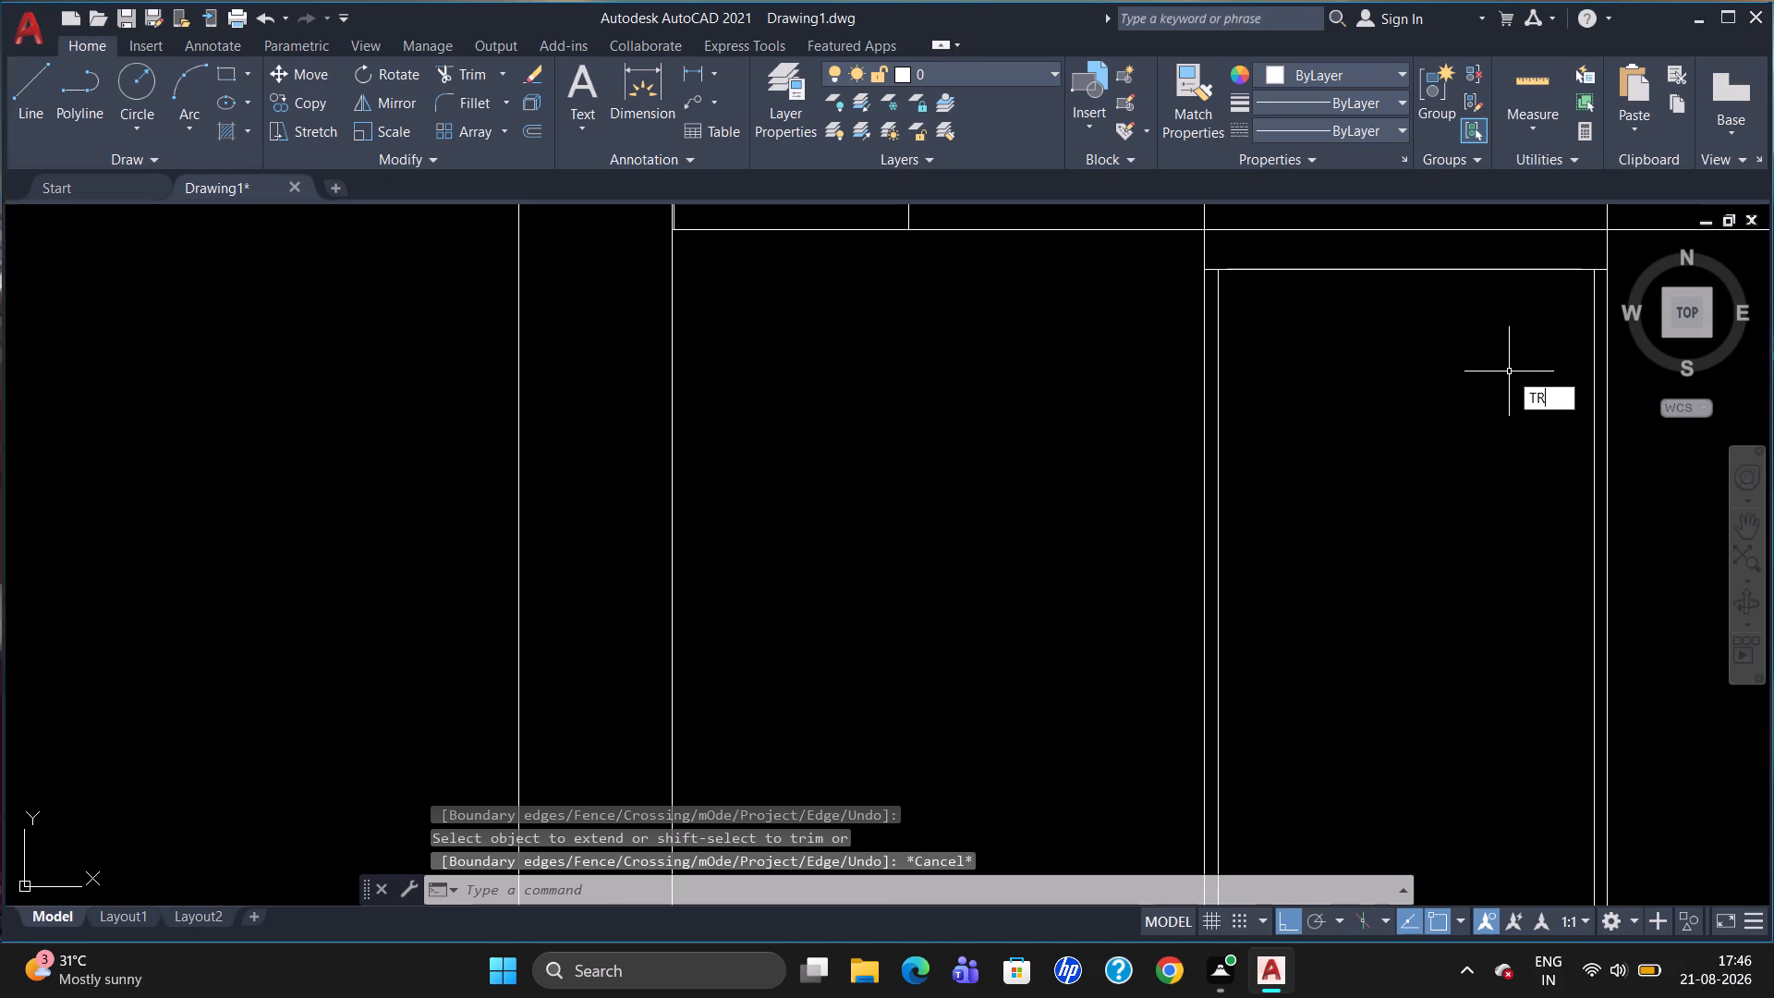
key(Return)
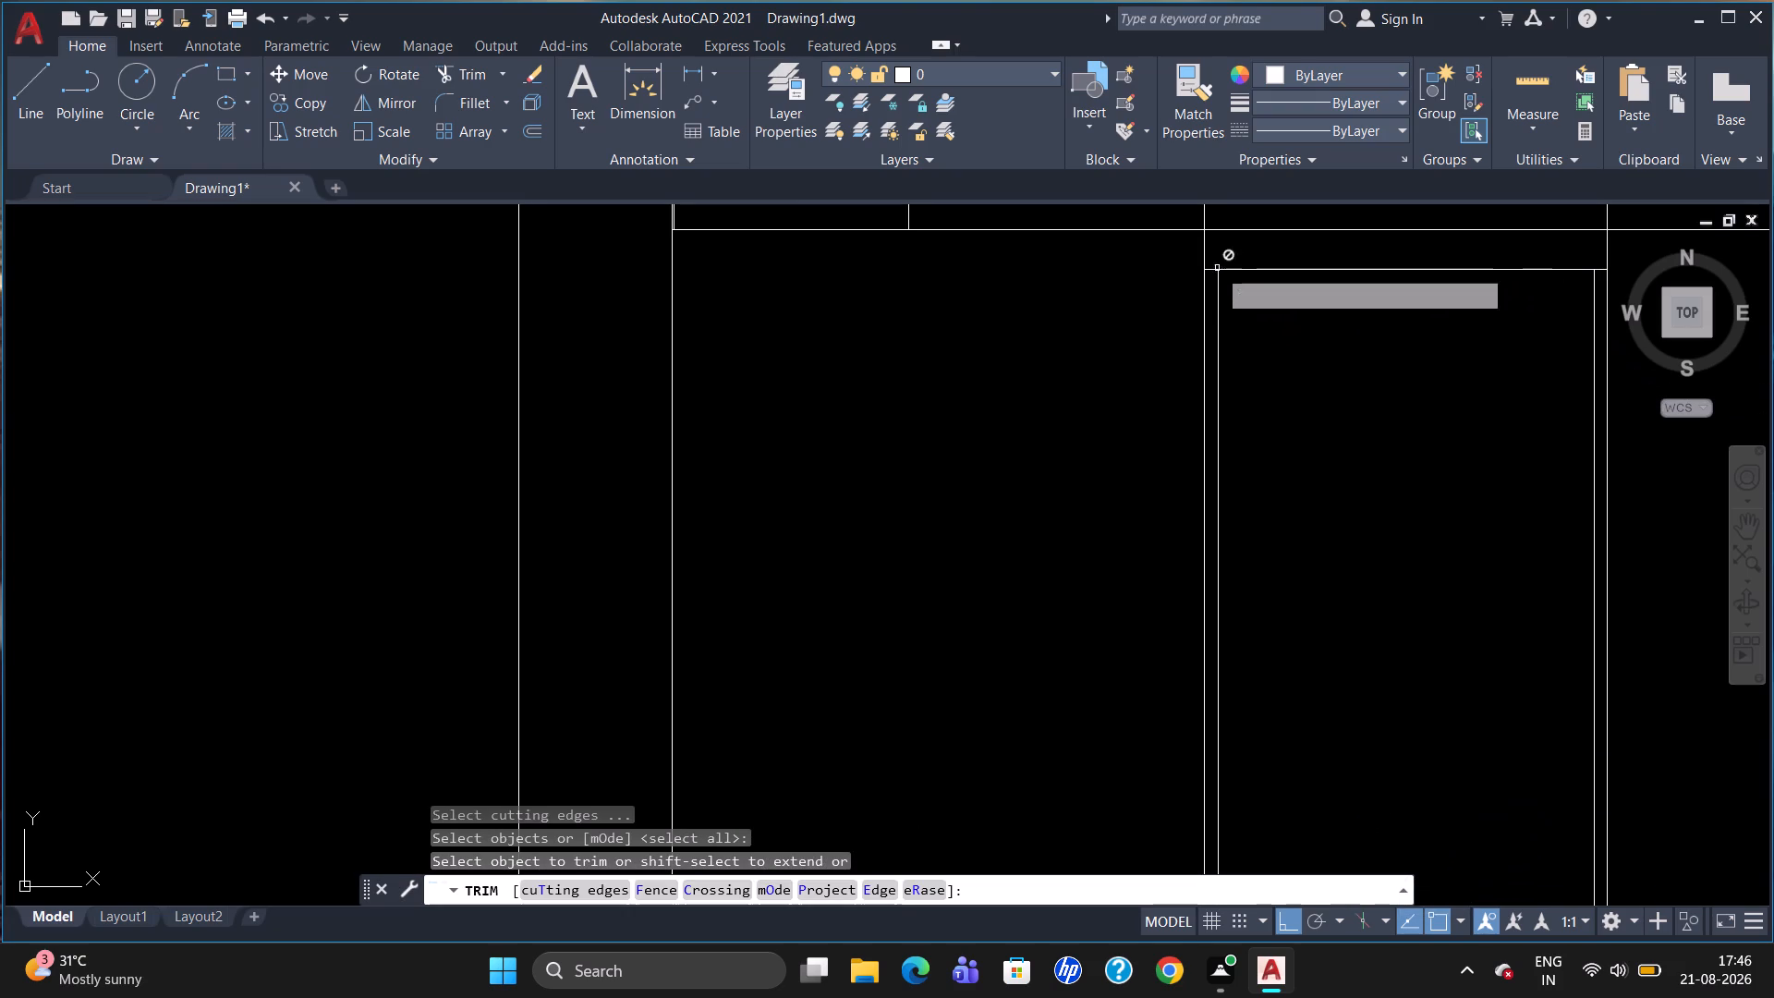
click(1210, 272)
click(1210, 272)
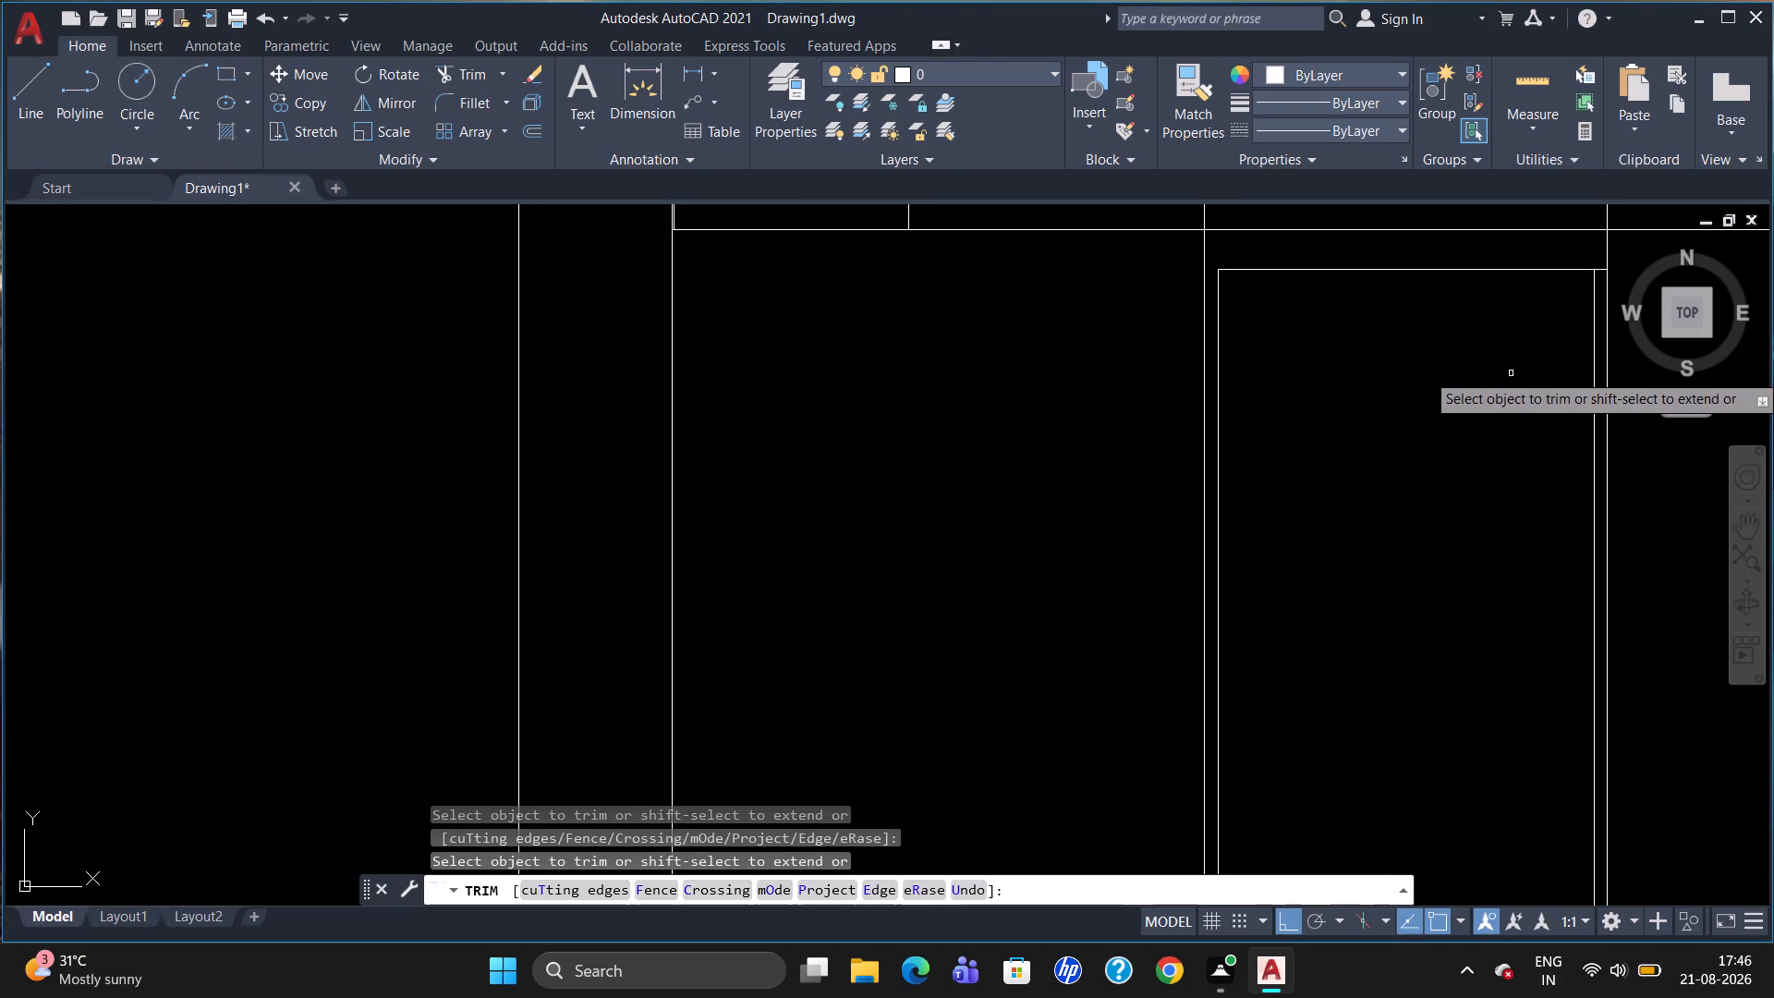
click(1599, 270)
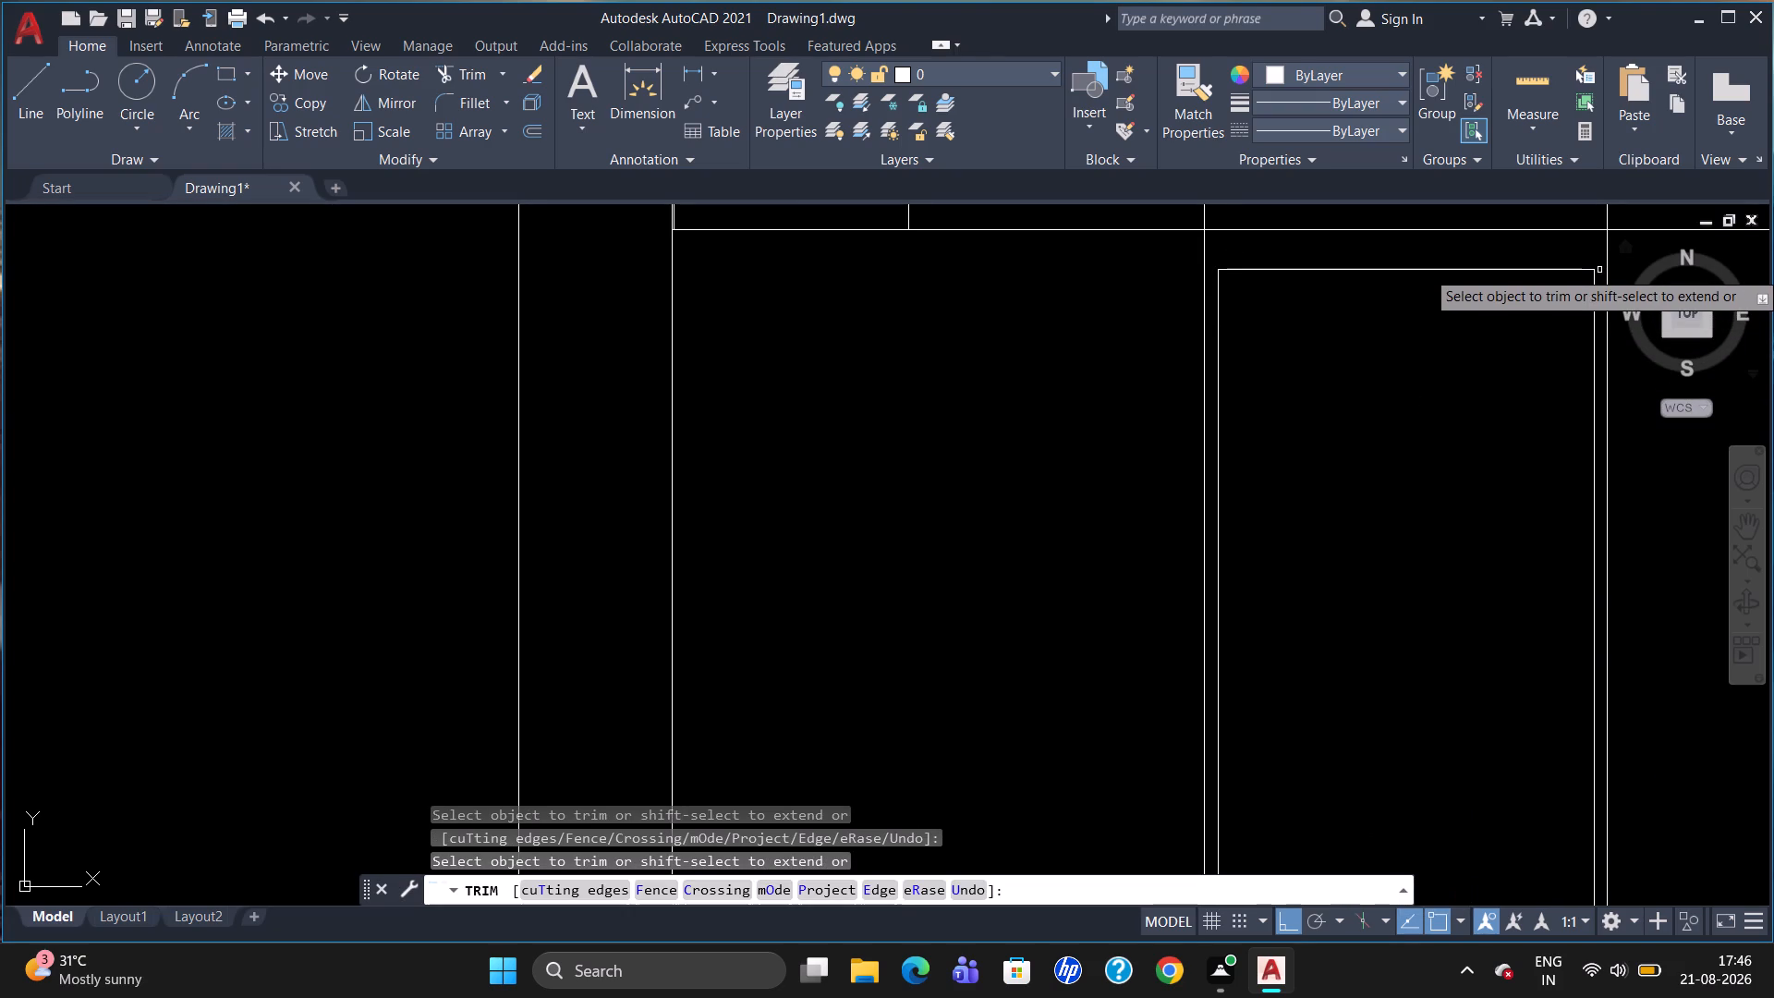
scroll(1546, 356, down, 2)
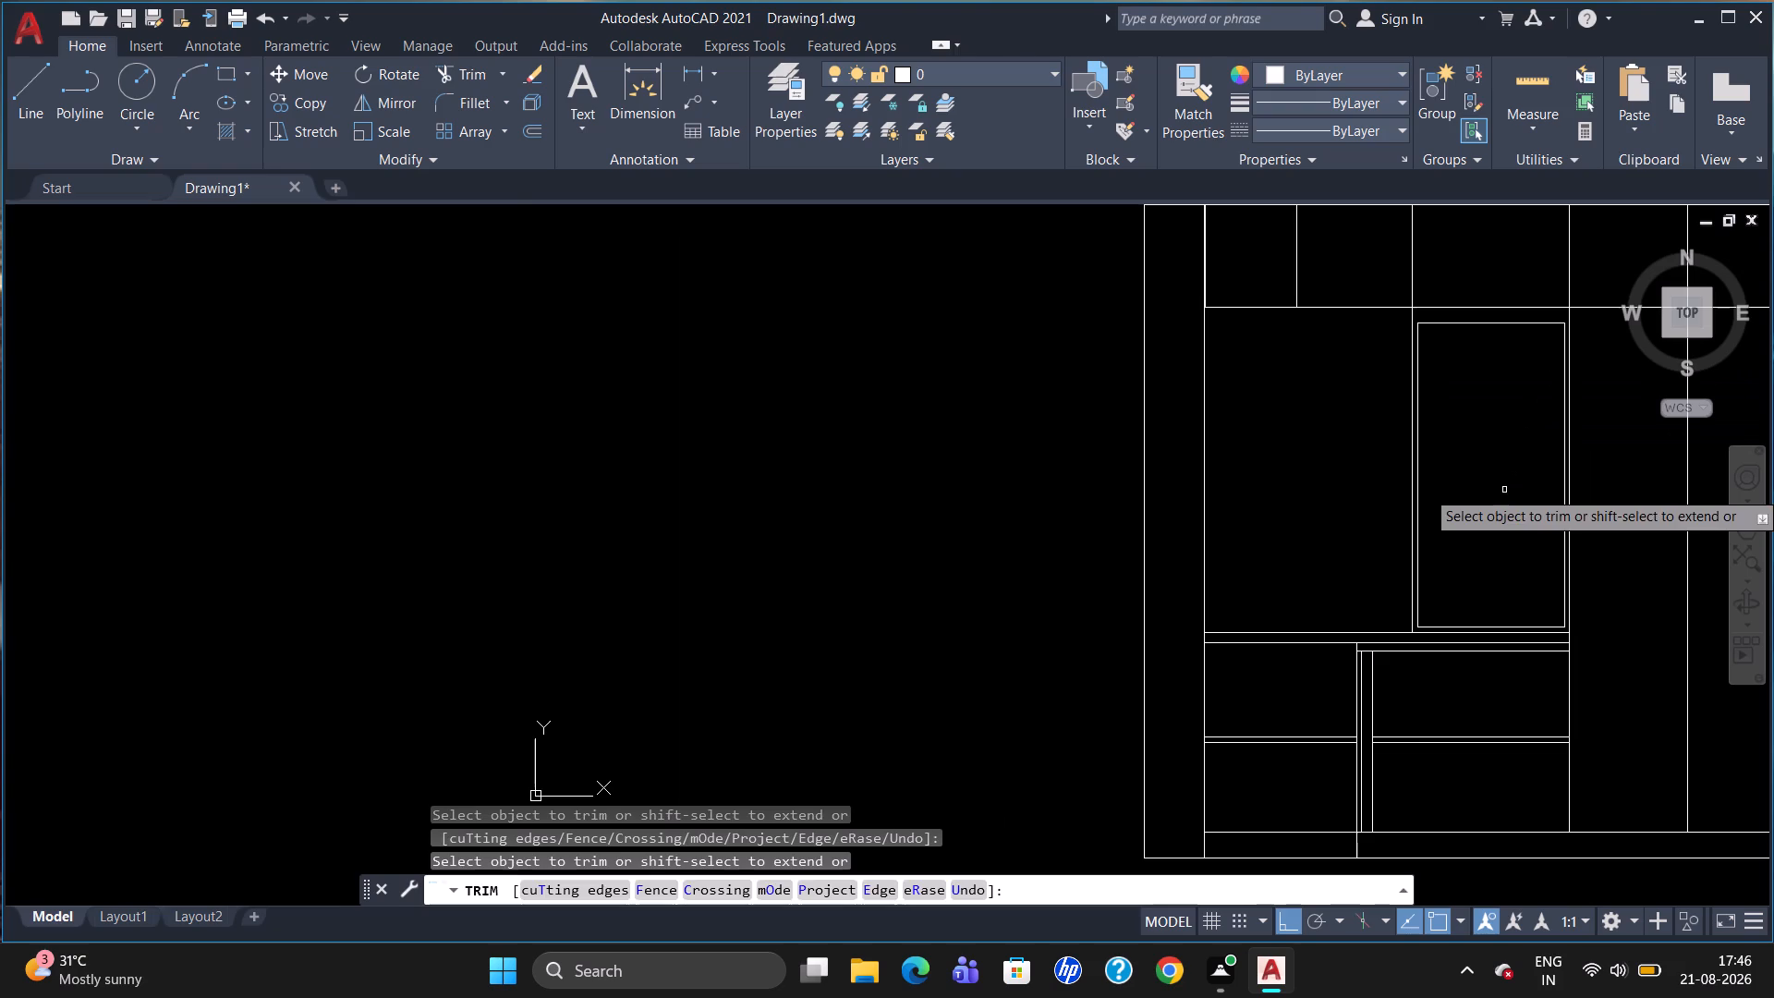
key(Escape)
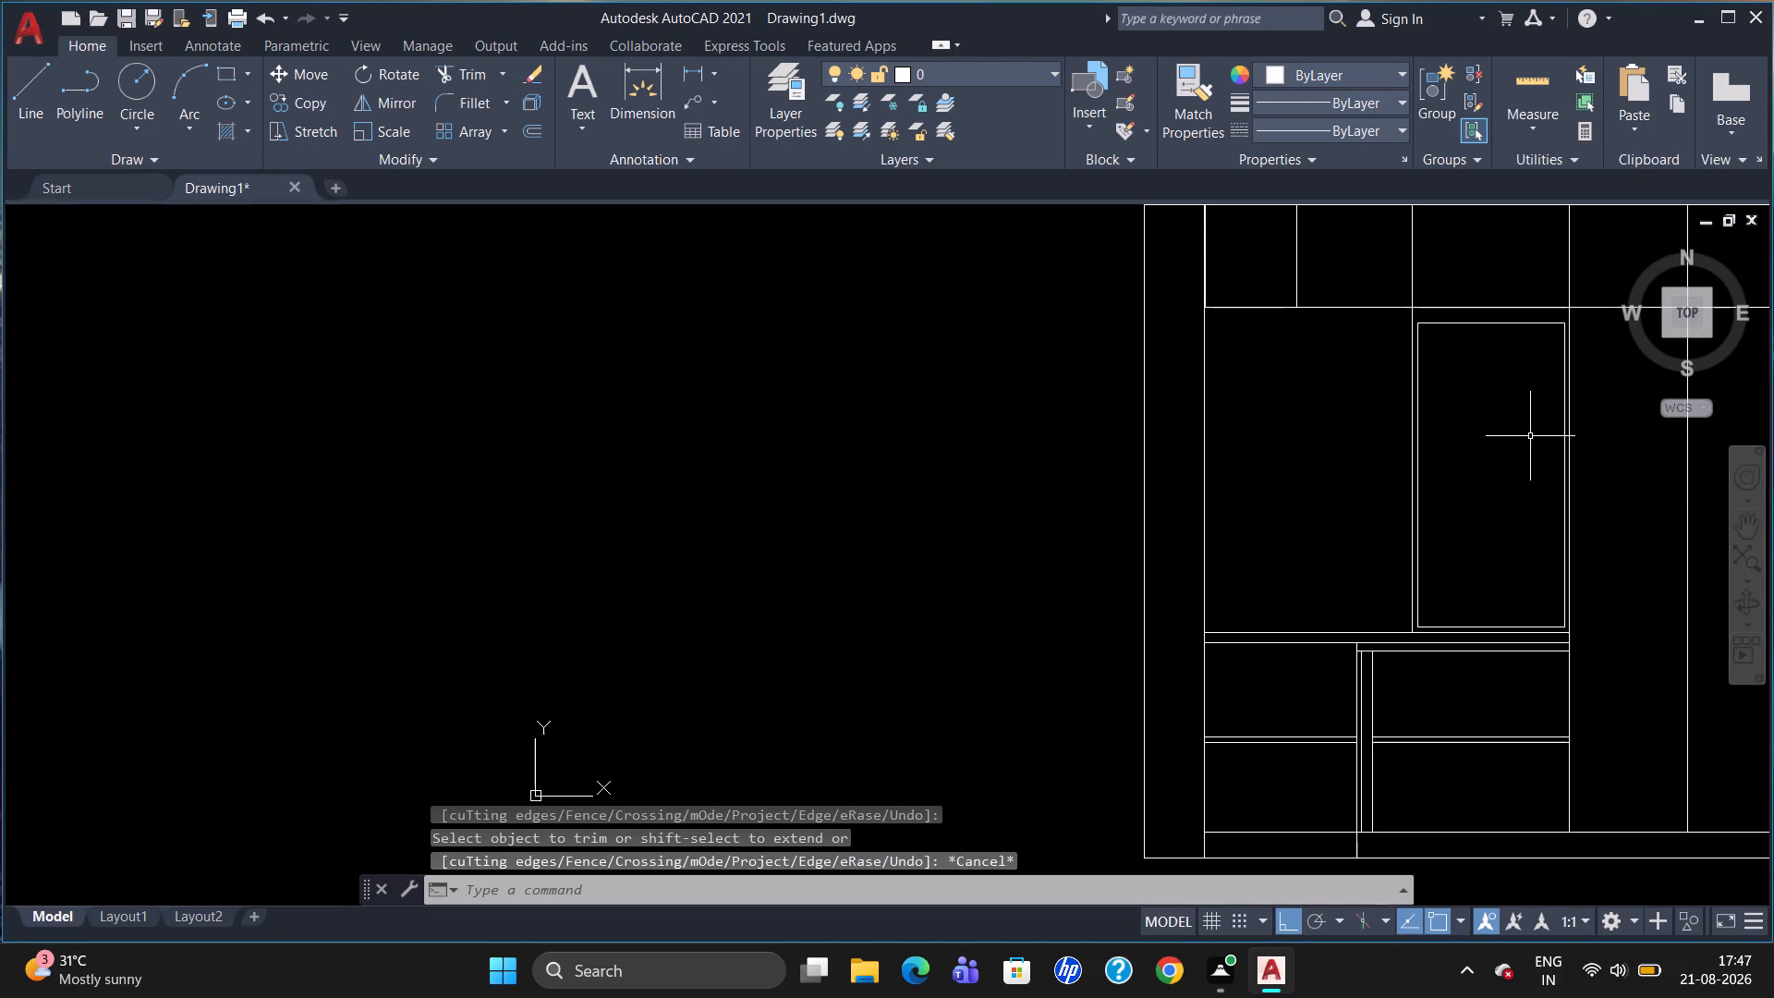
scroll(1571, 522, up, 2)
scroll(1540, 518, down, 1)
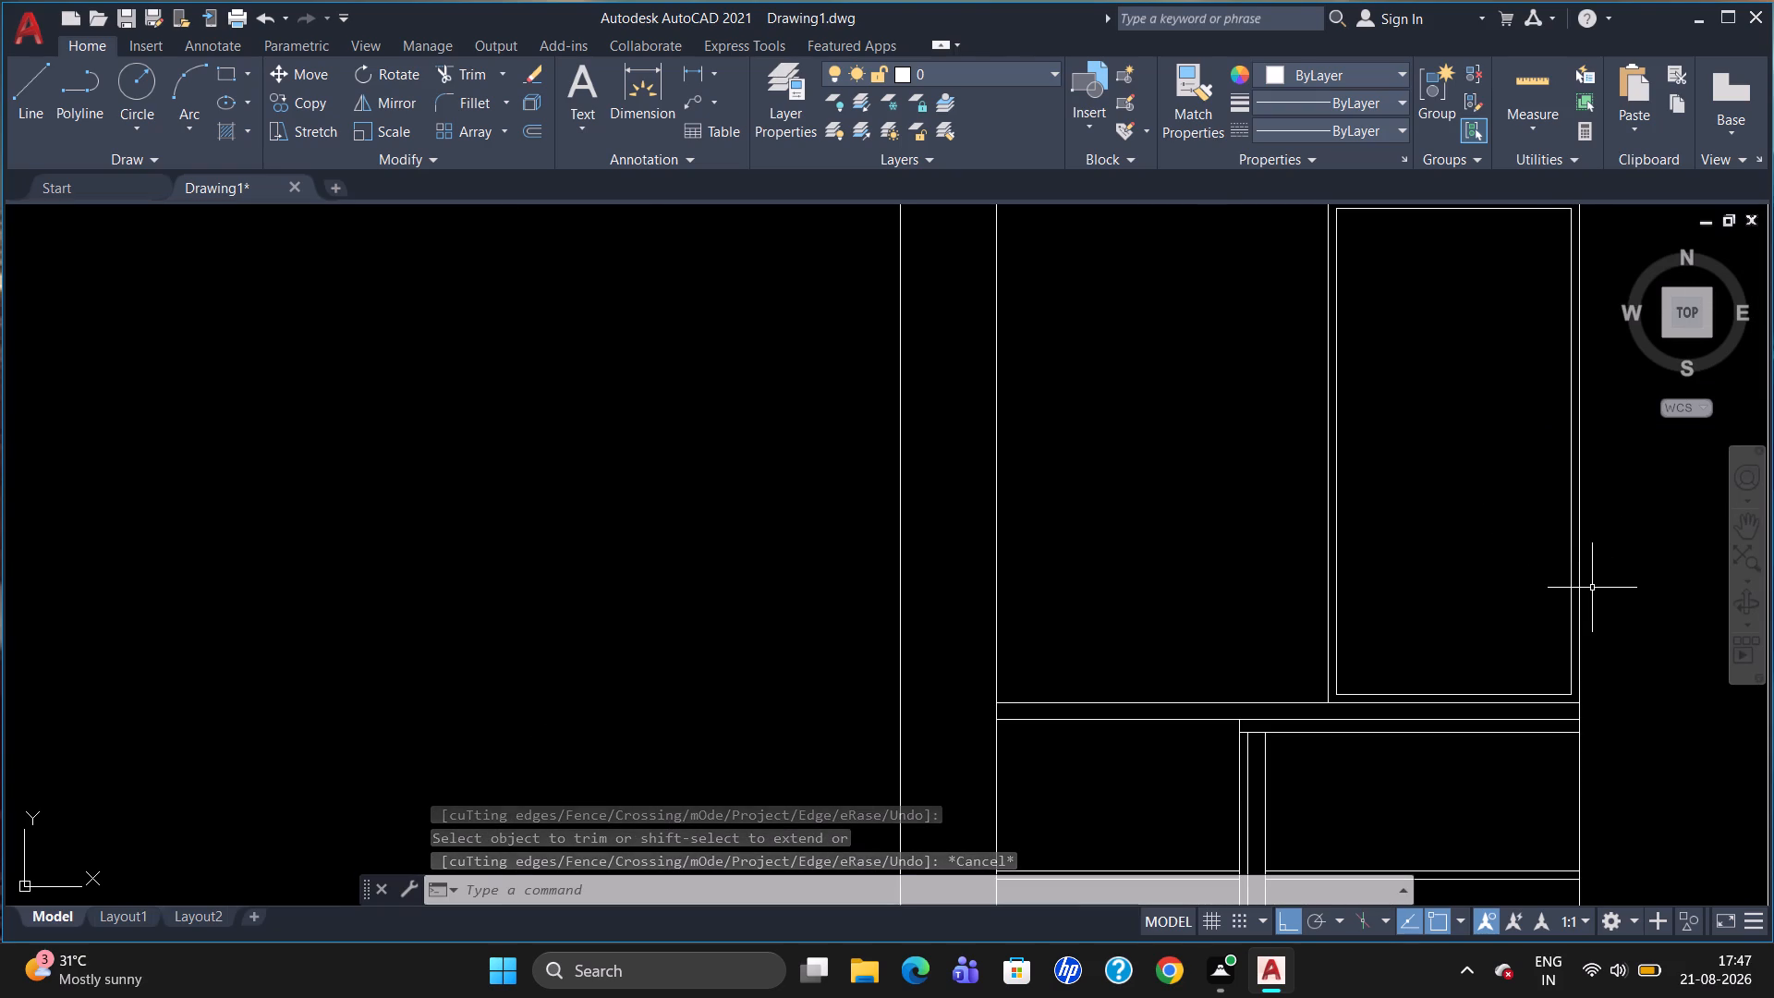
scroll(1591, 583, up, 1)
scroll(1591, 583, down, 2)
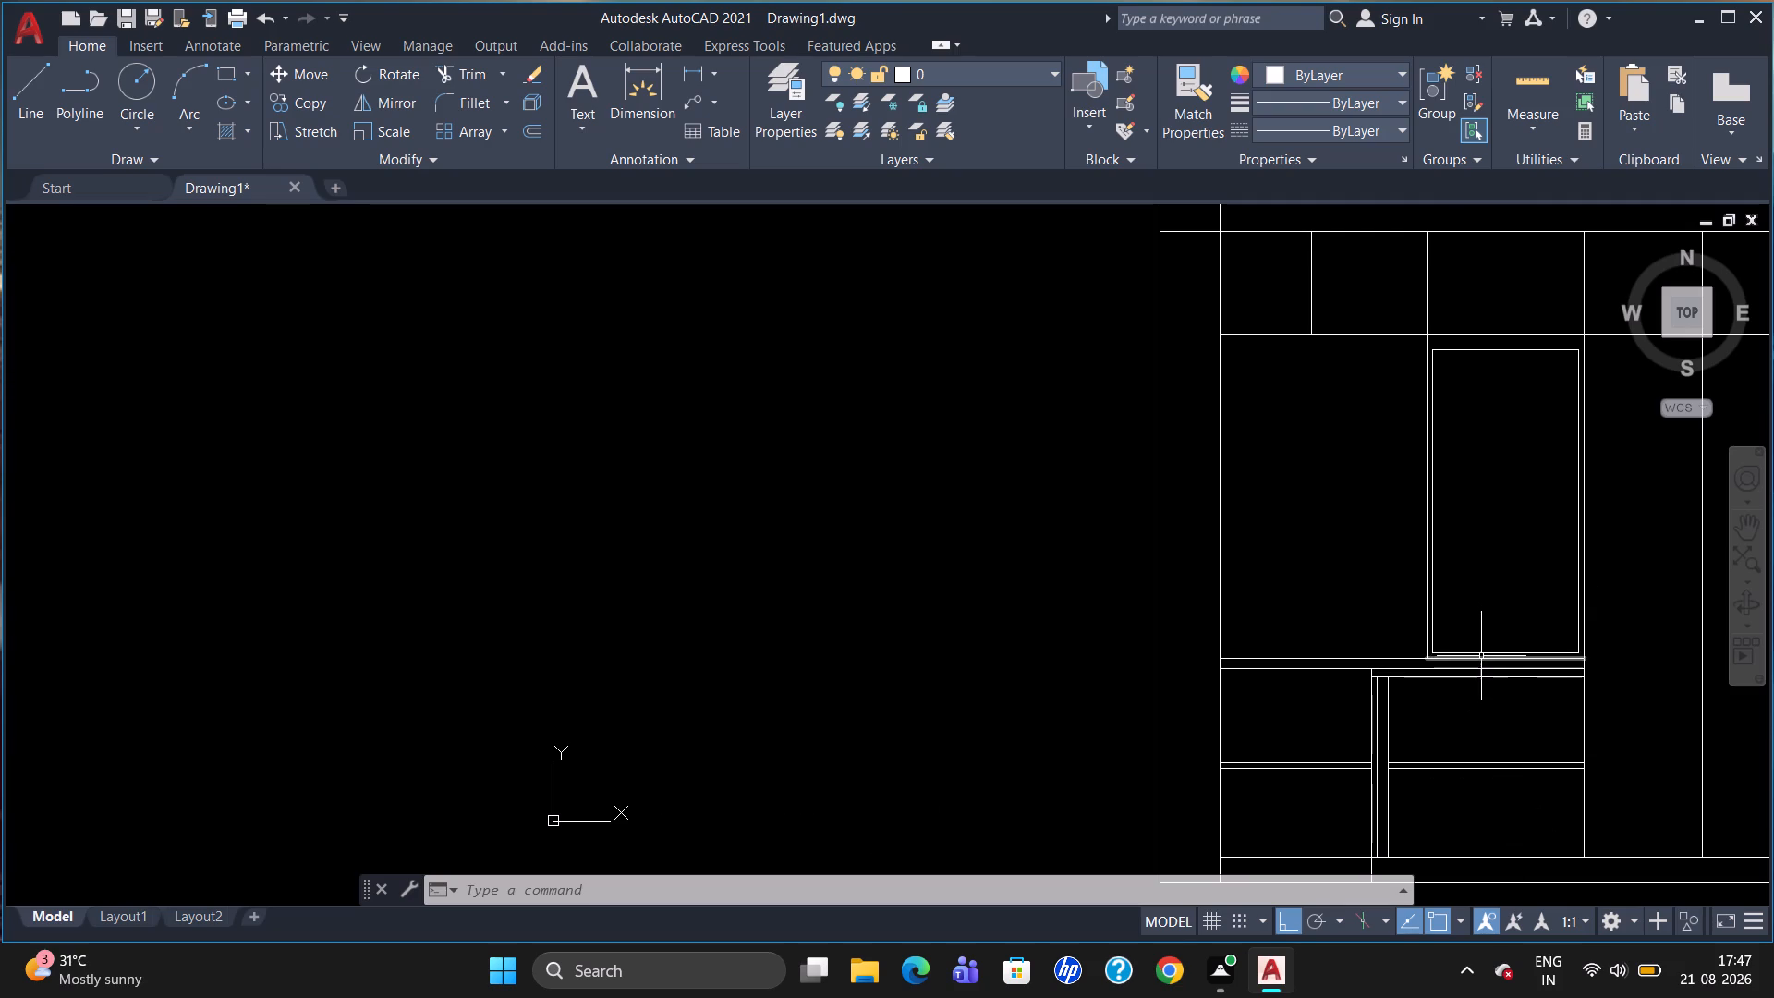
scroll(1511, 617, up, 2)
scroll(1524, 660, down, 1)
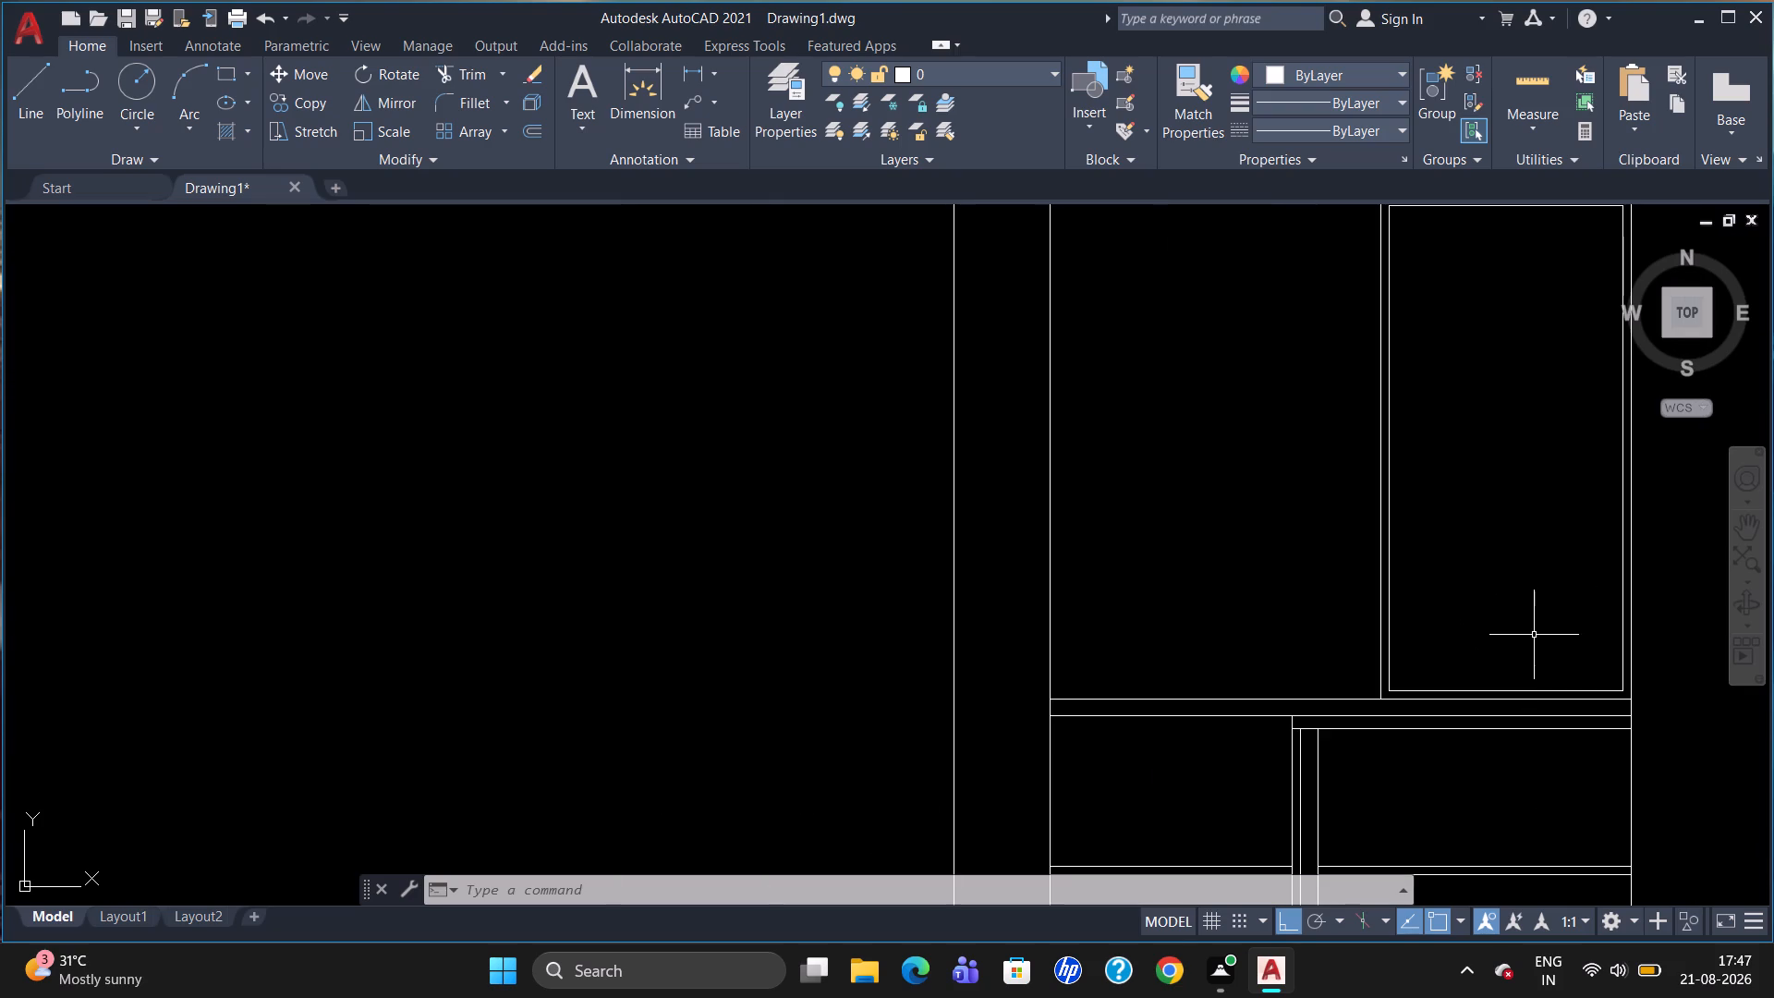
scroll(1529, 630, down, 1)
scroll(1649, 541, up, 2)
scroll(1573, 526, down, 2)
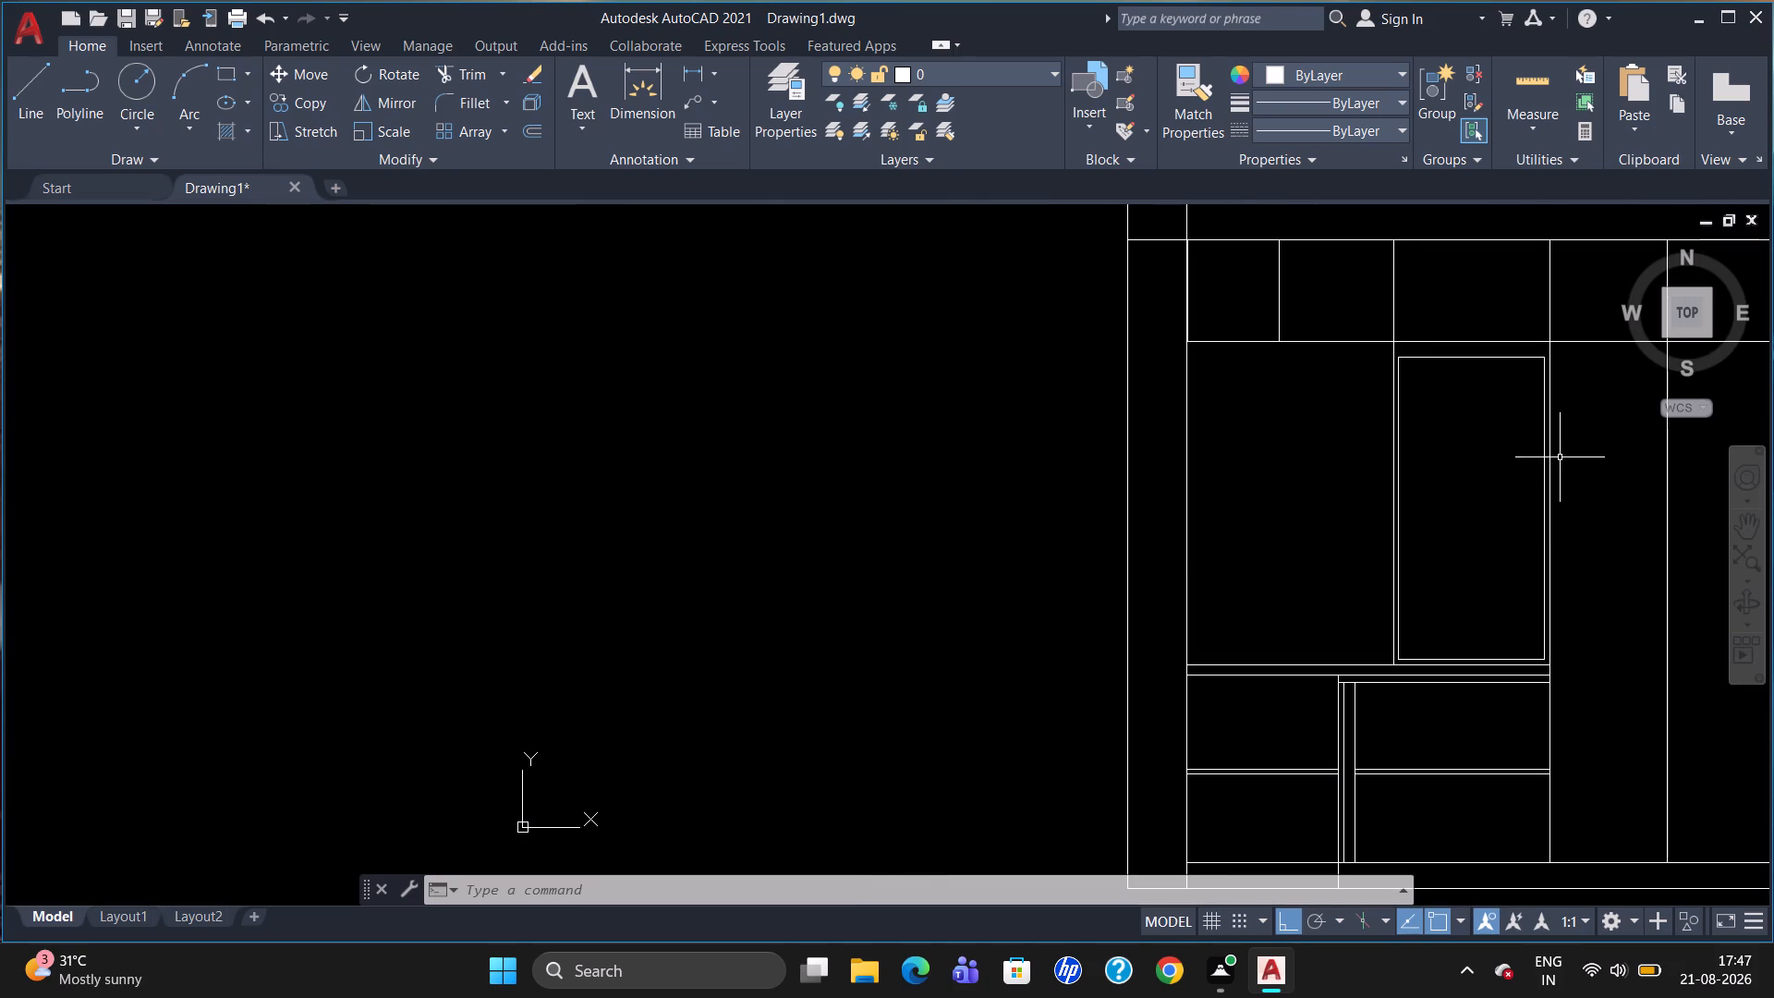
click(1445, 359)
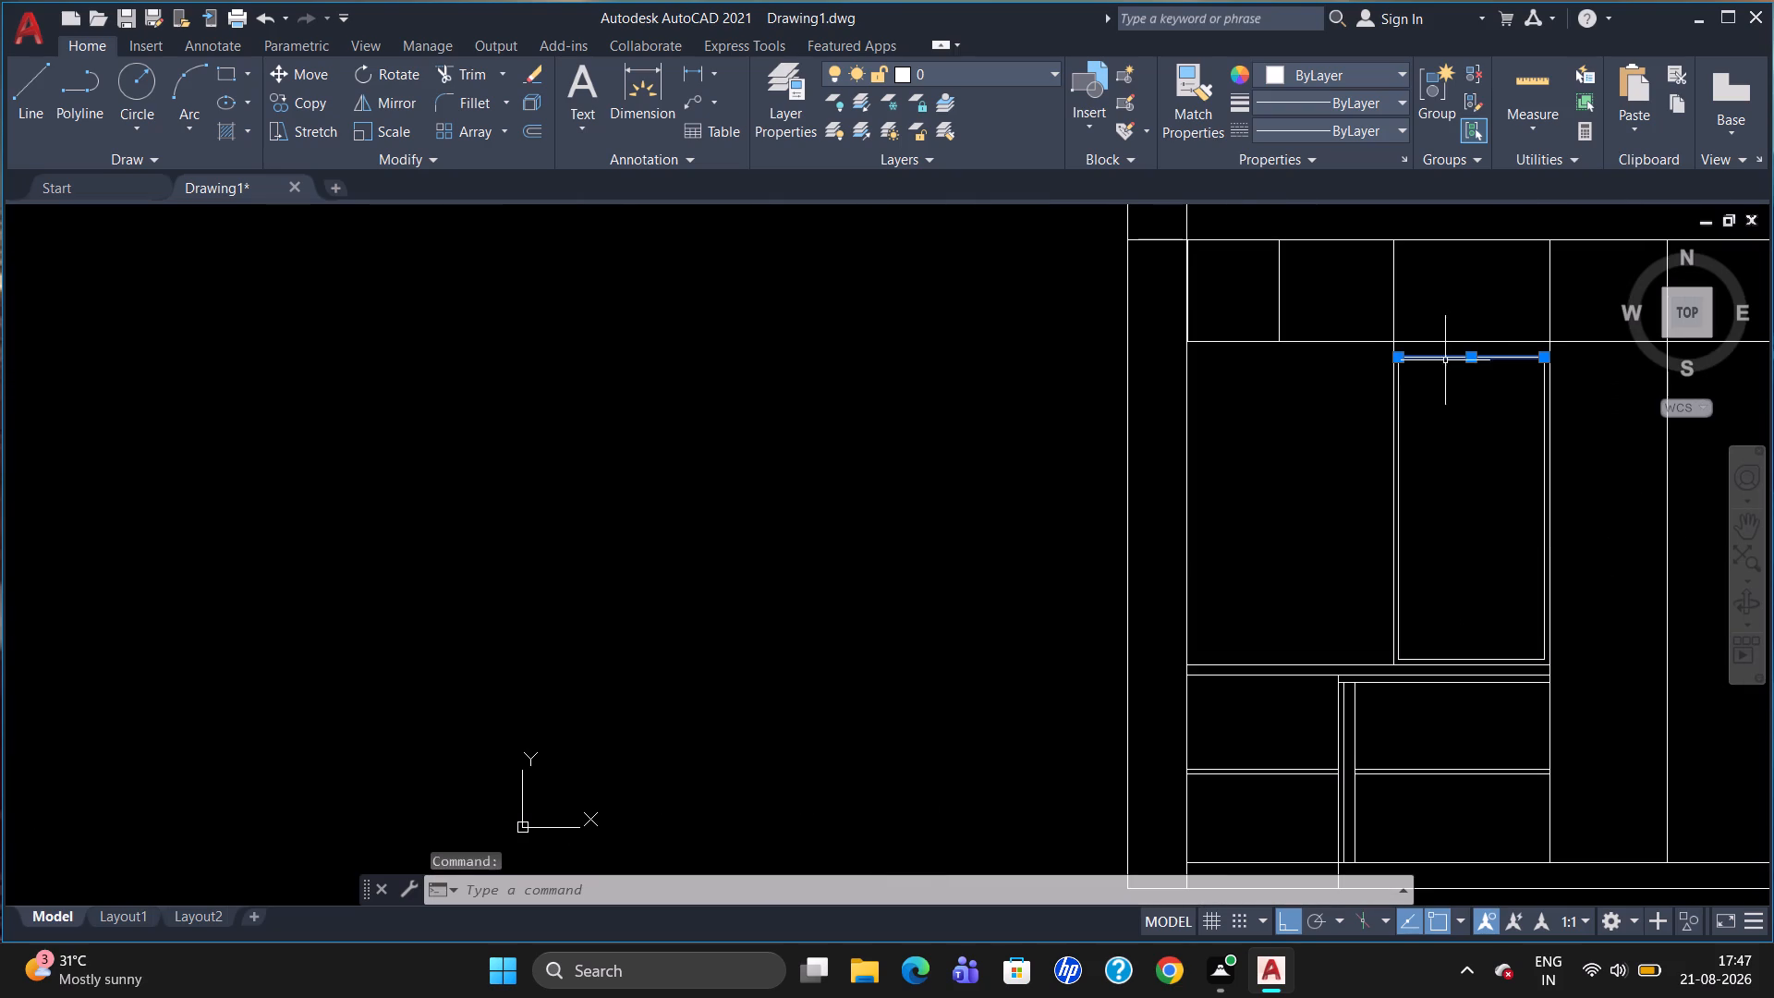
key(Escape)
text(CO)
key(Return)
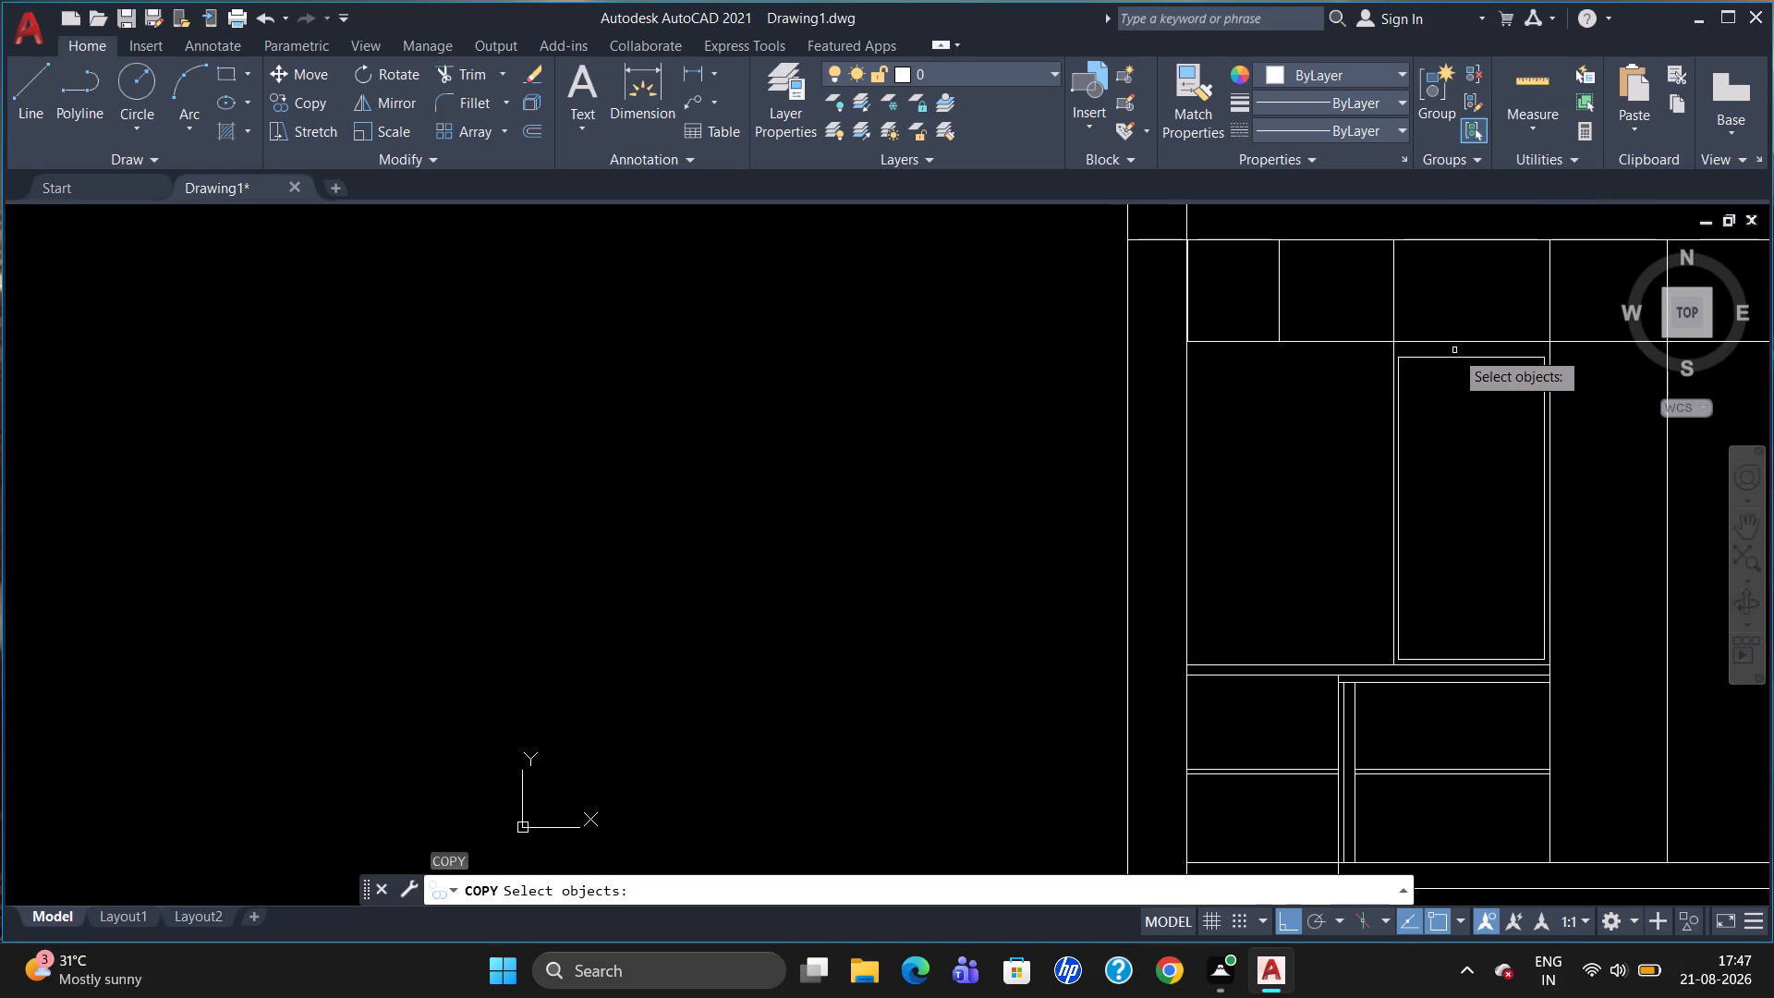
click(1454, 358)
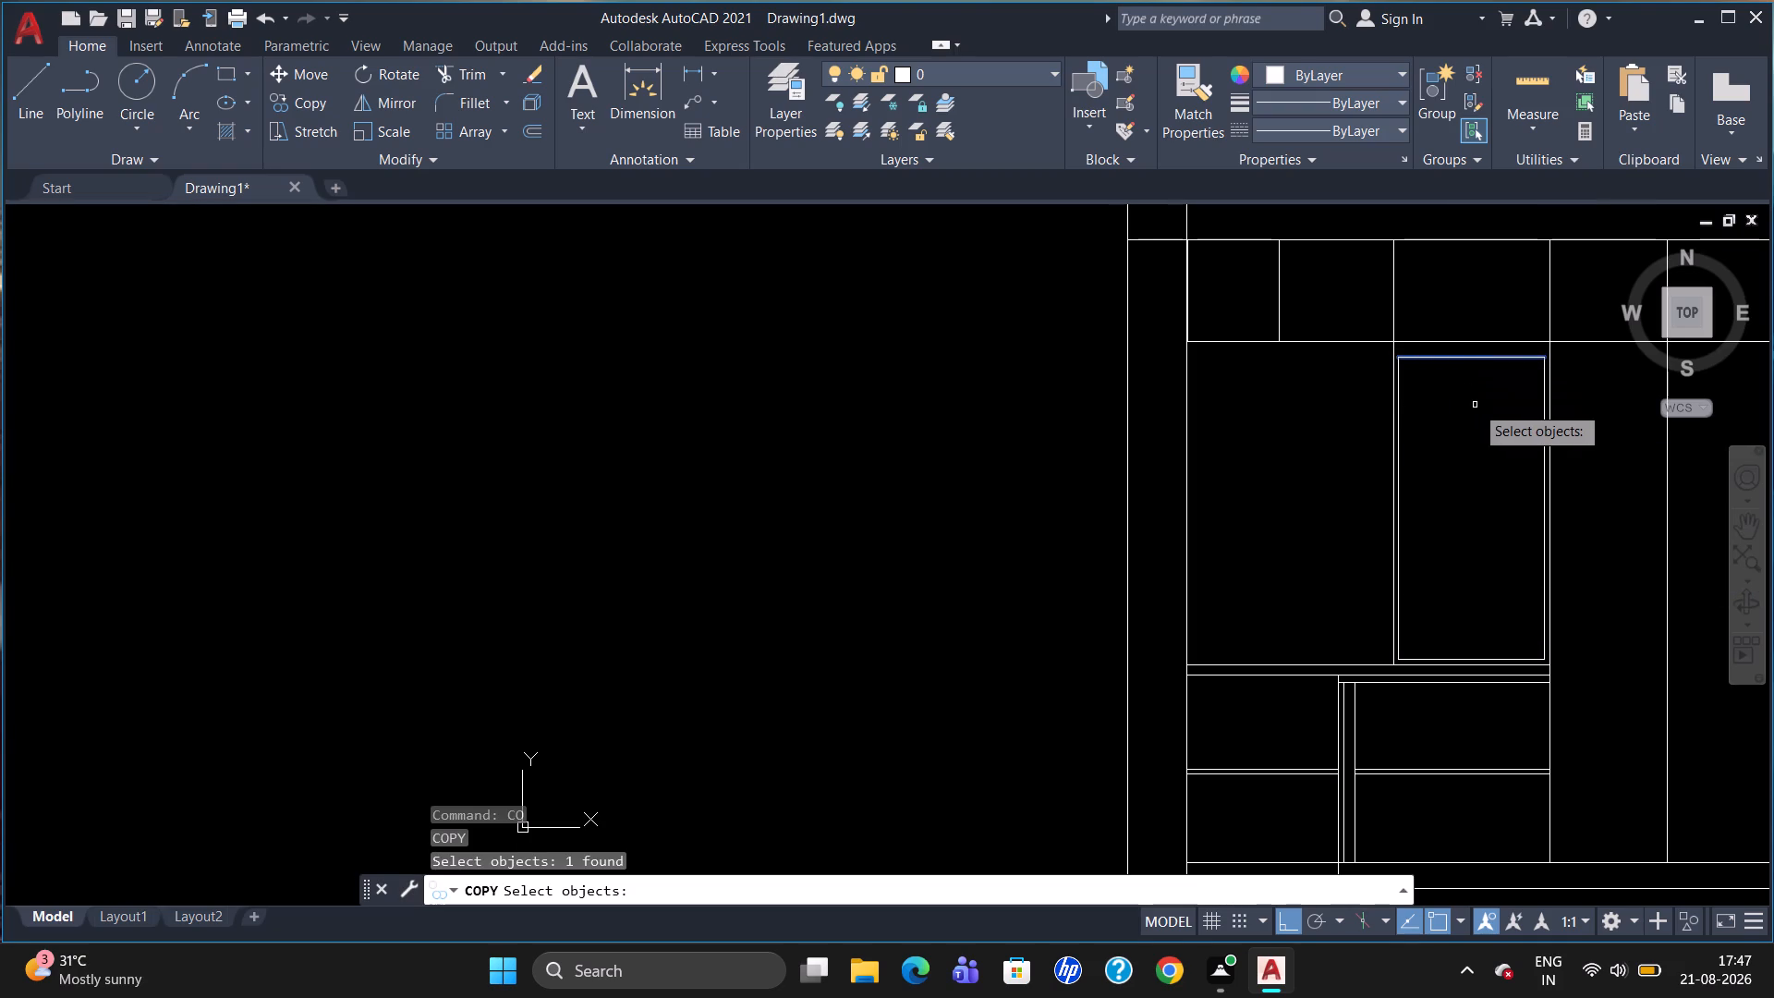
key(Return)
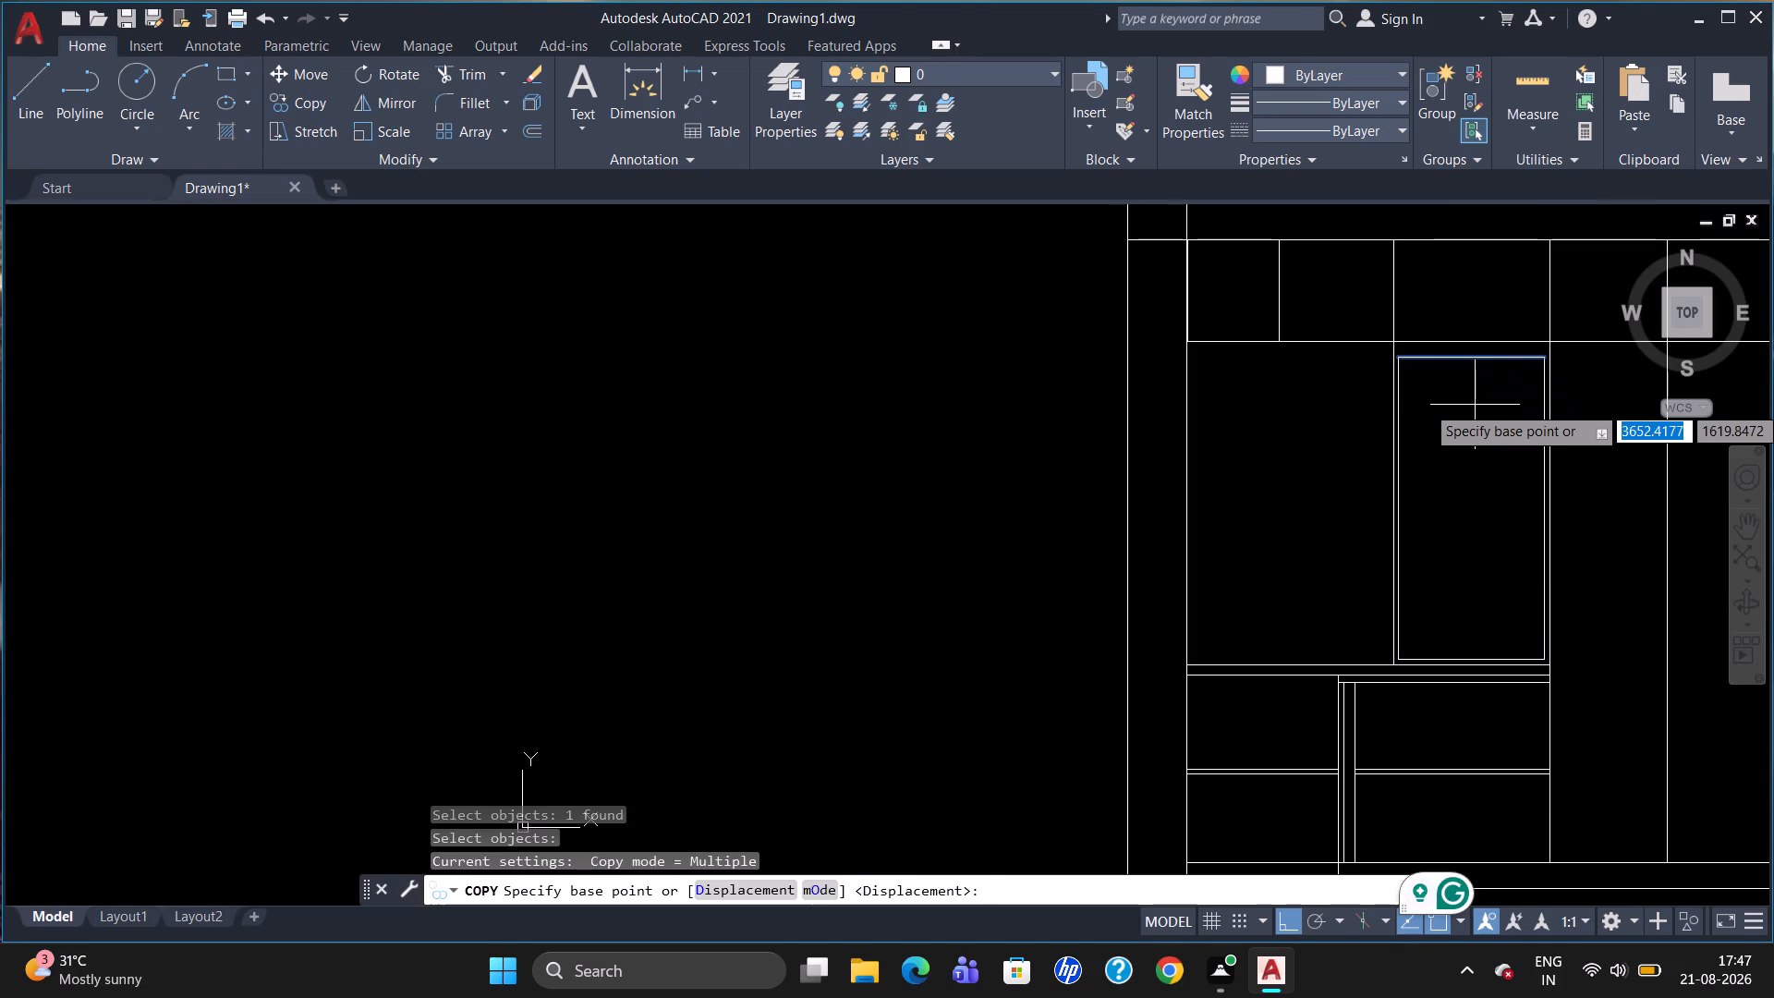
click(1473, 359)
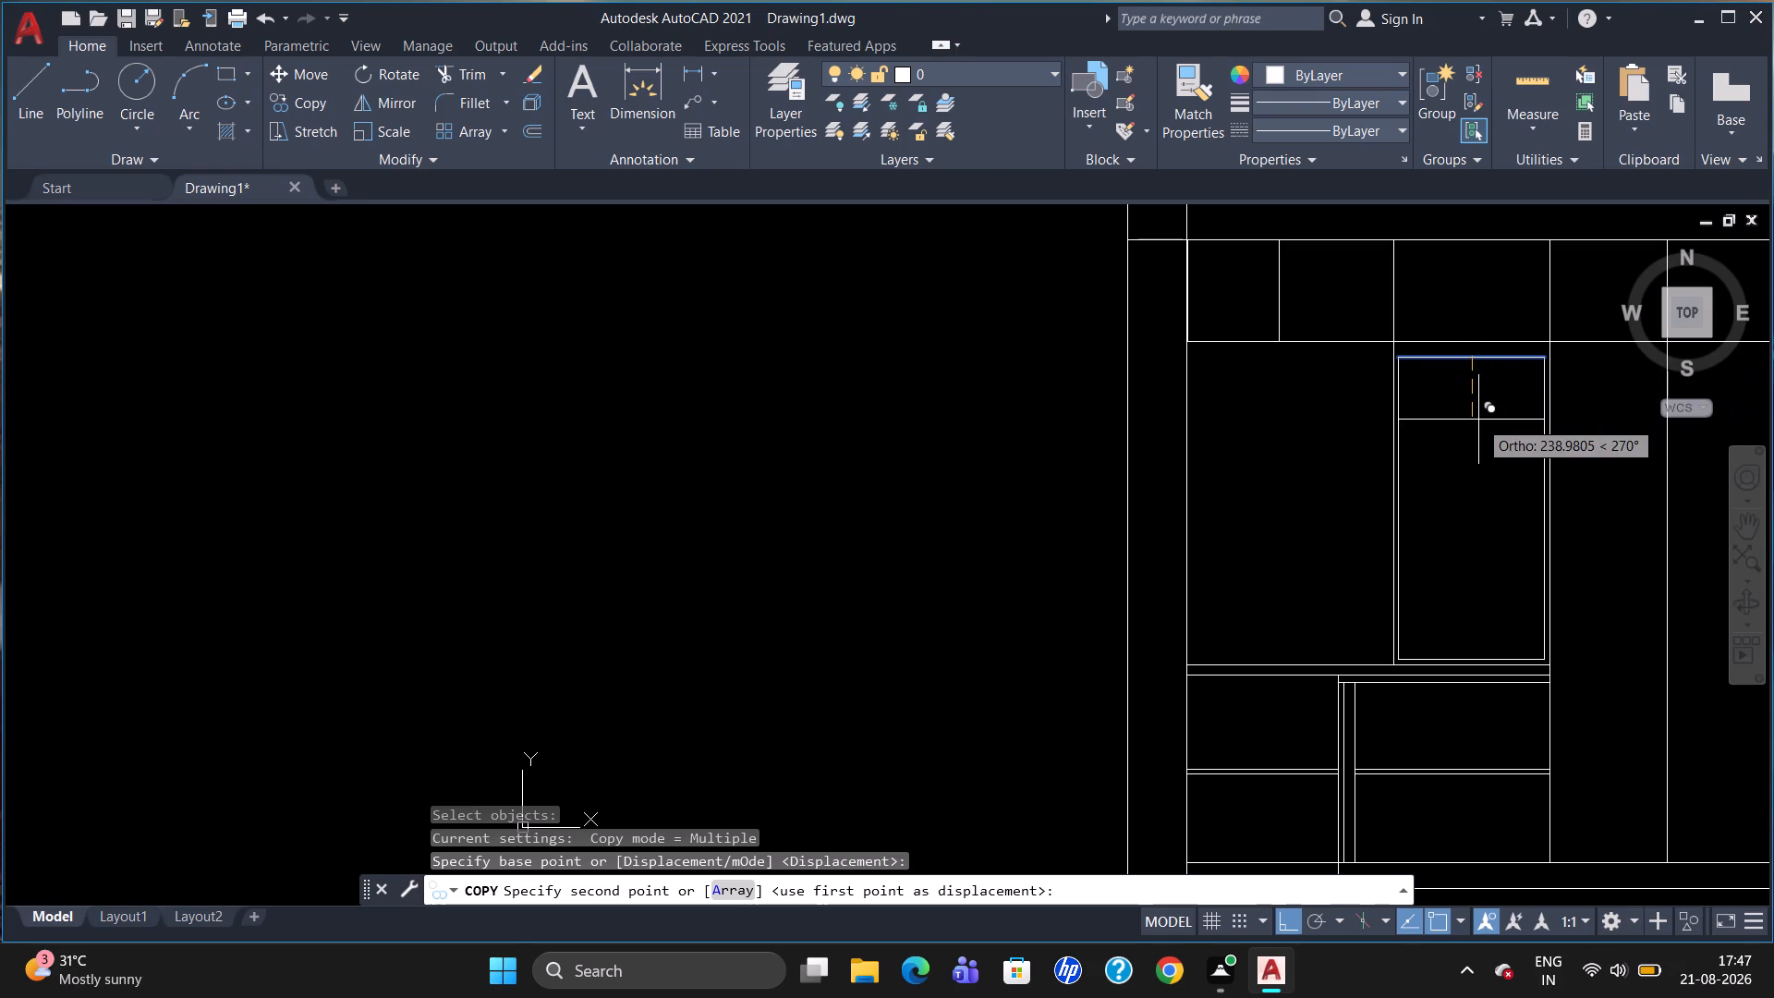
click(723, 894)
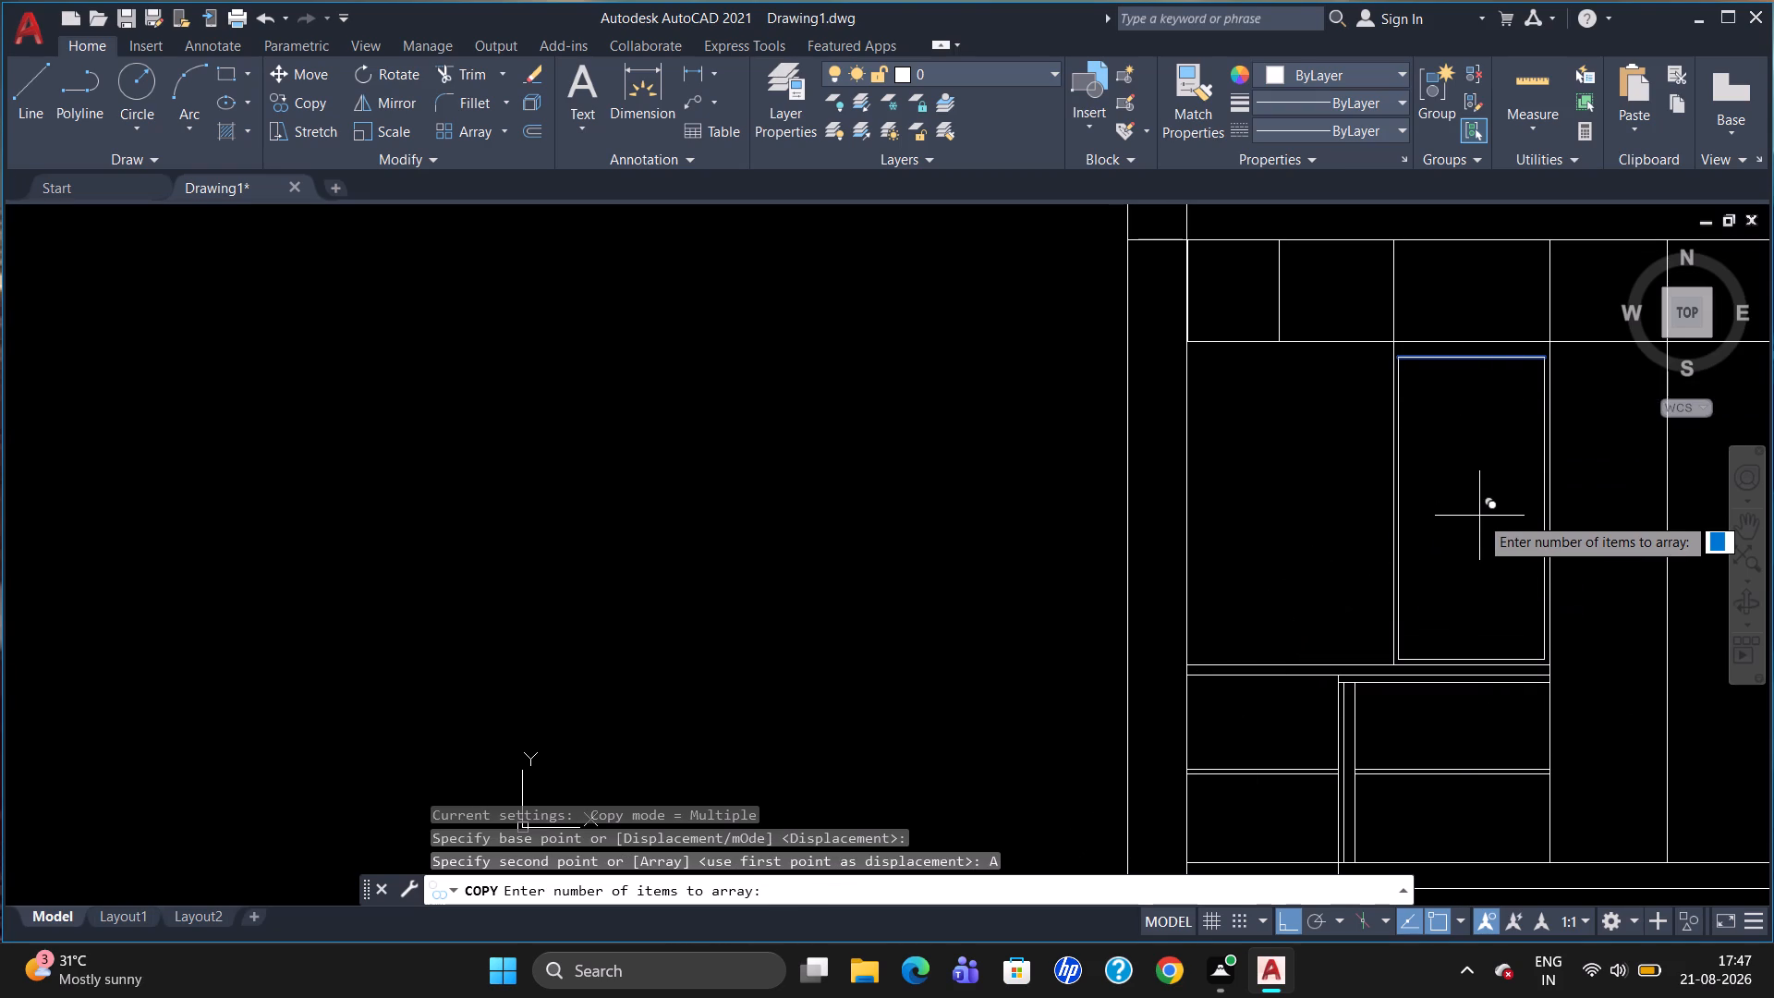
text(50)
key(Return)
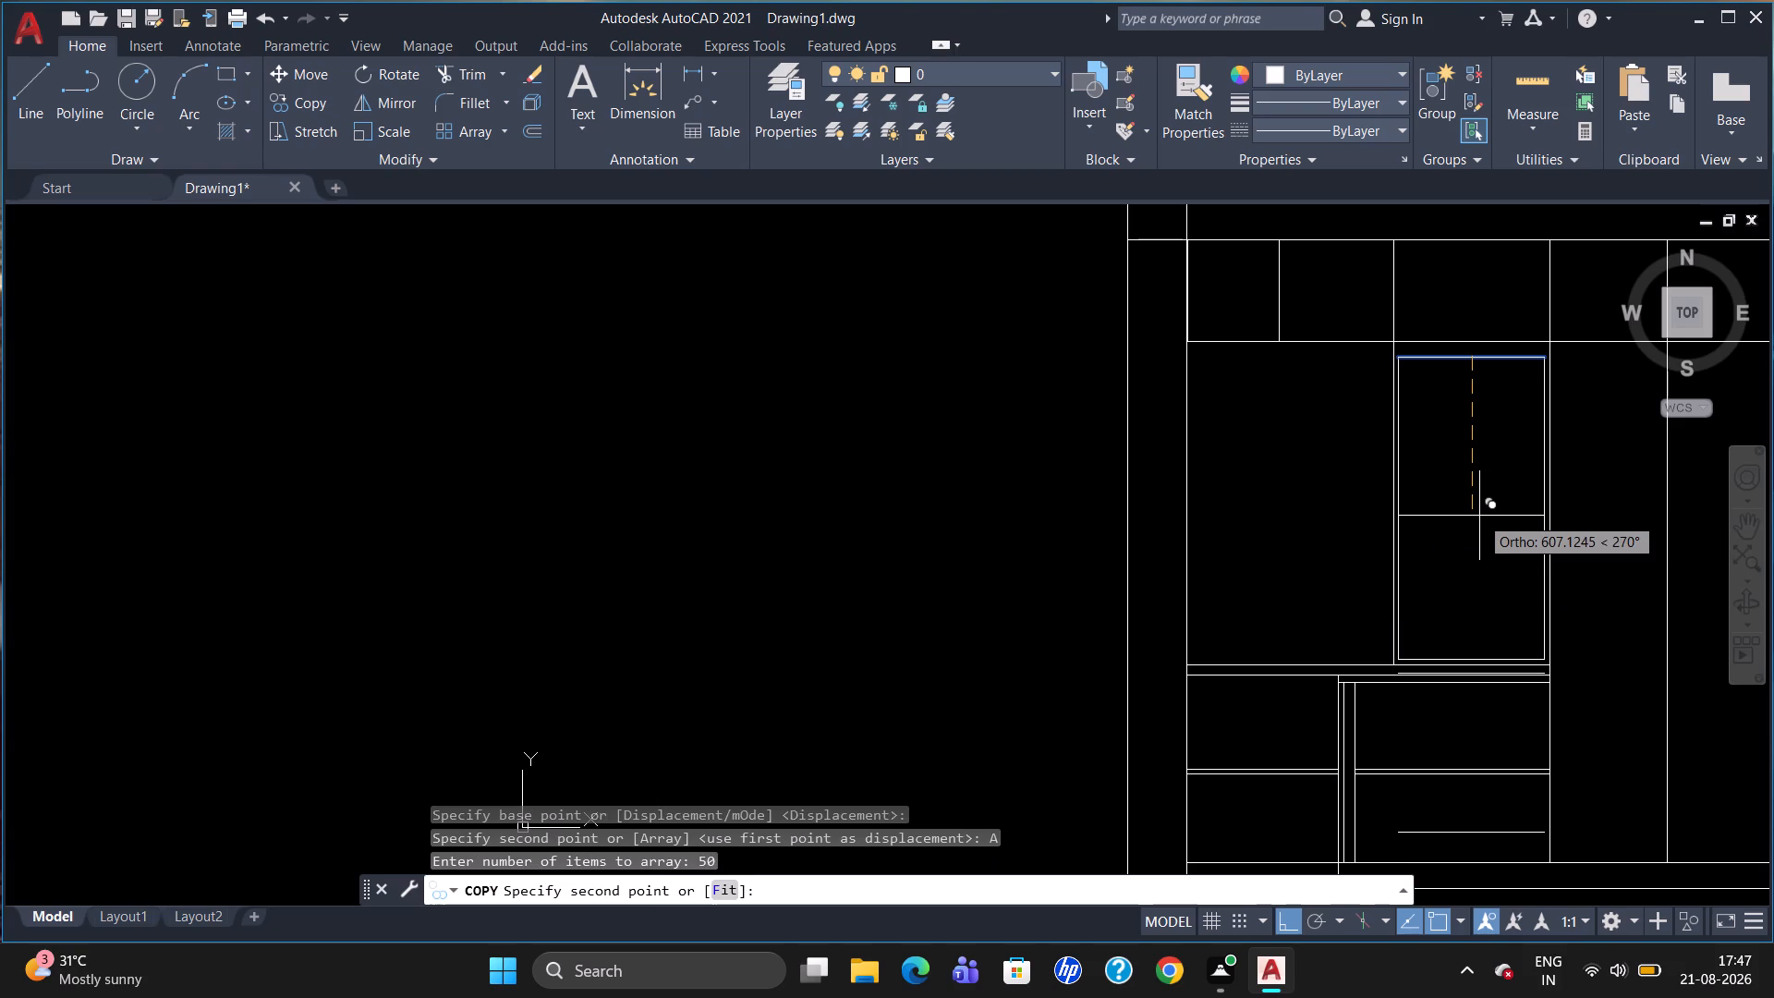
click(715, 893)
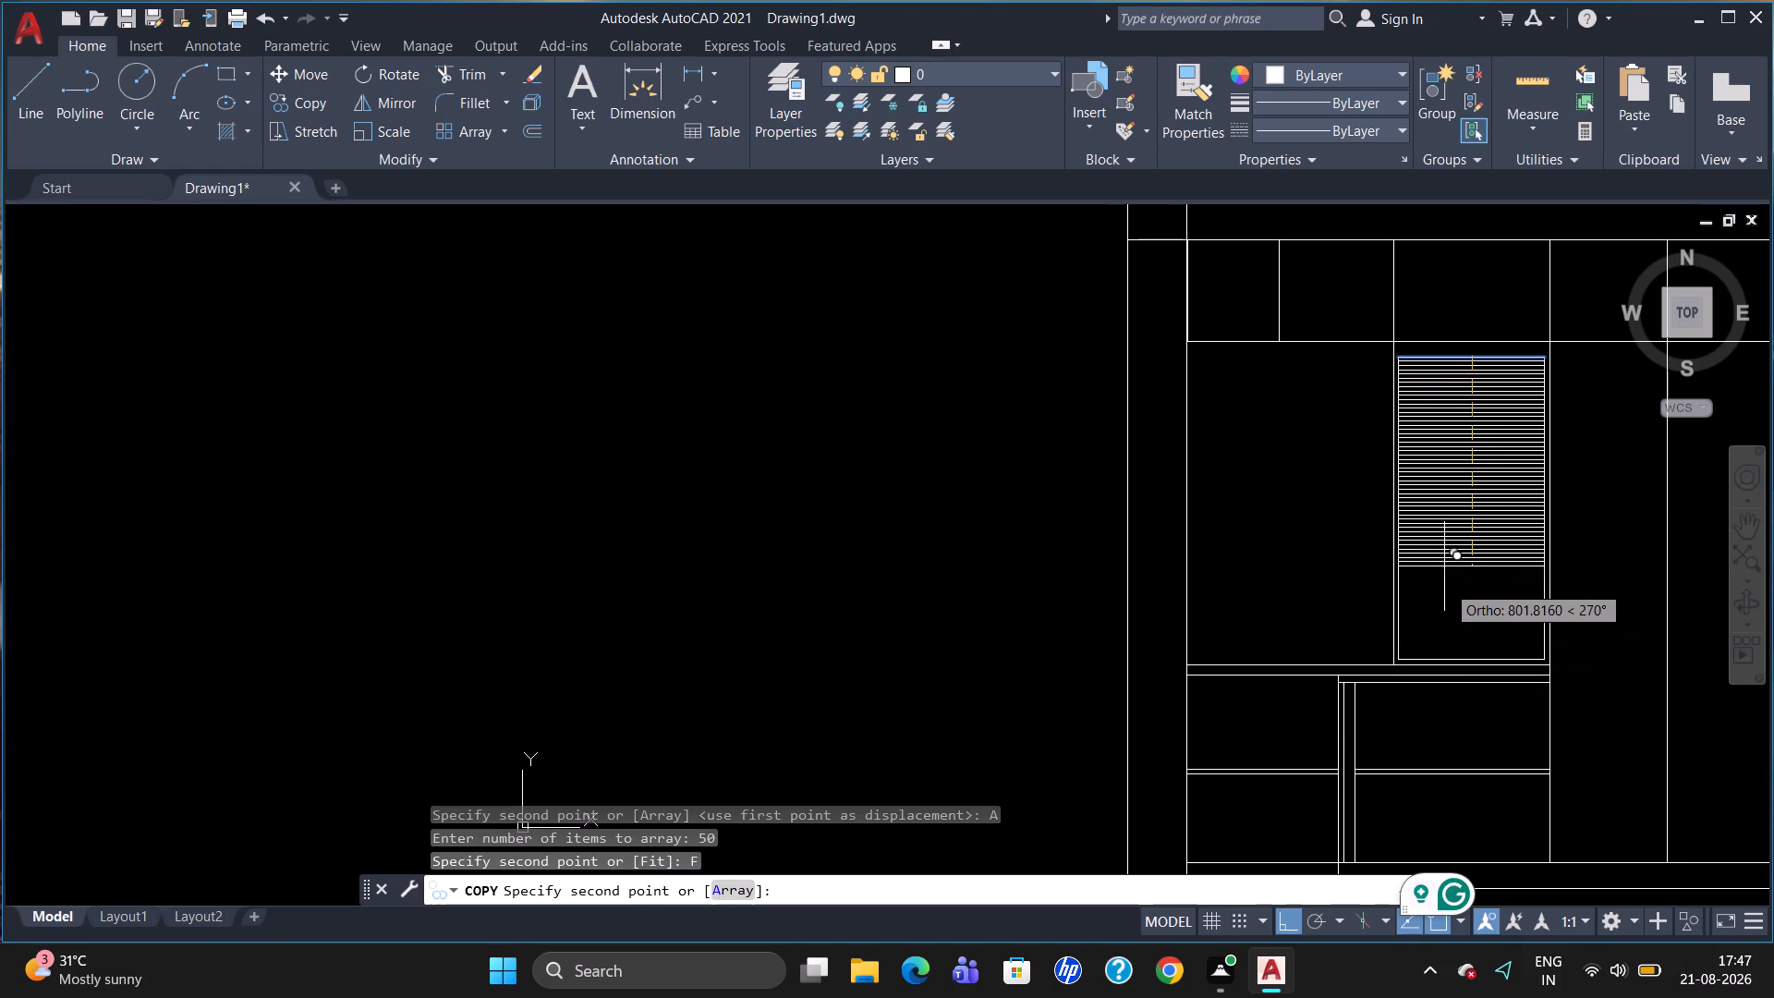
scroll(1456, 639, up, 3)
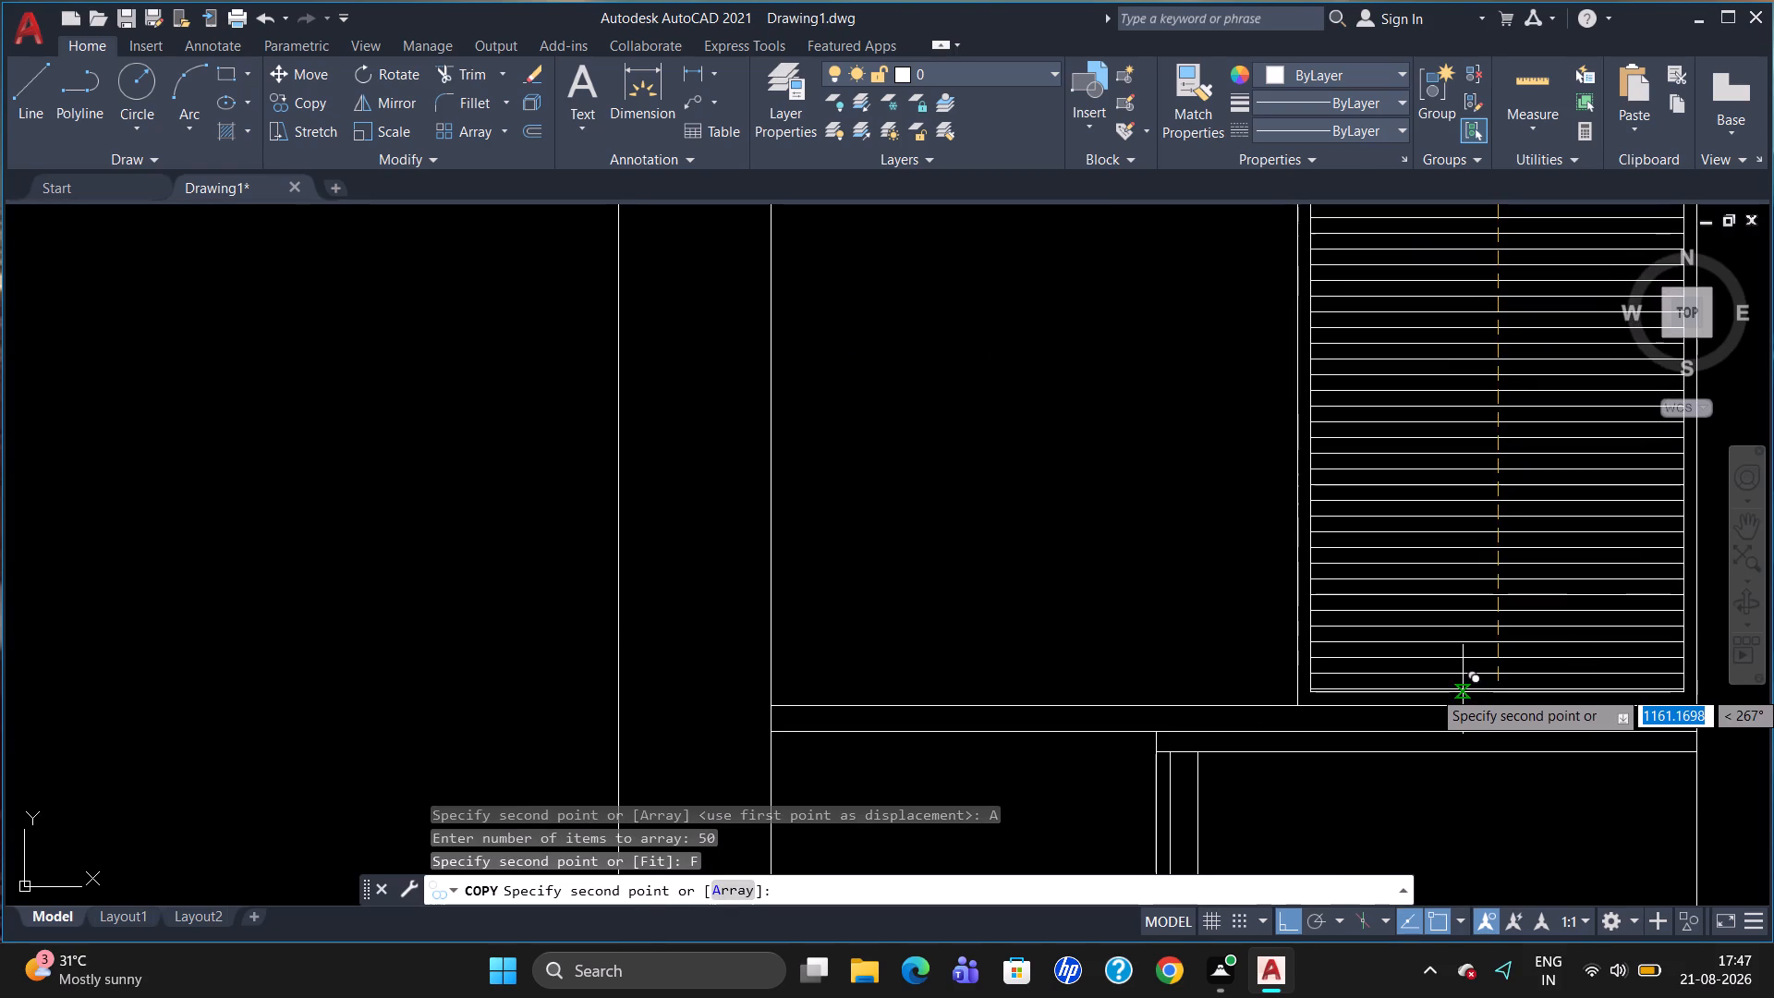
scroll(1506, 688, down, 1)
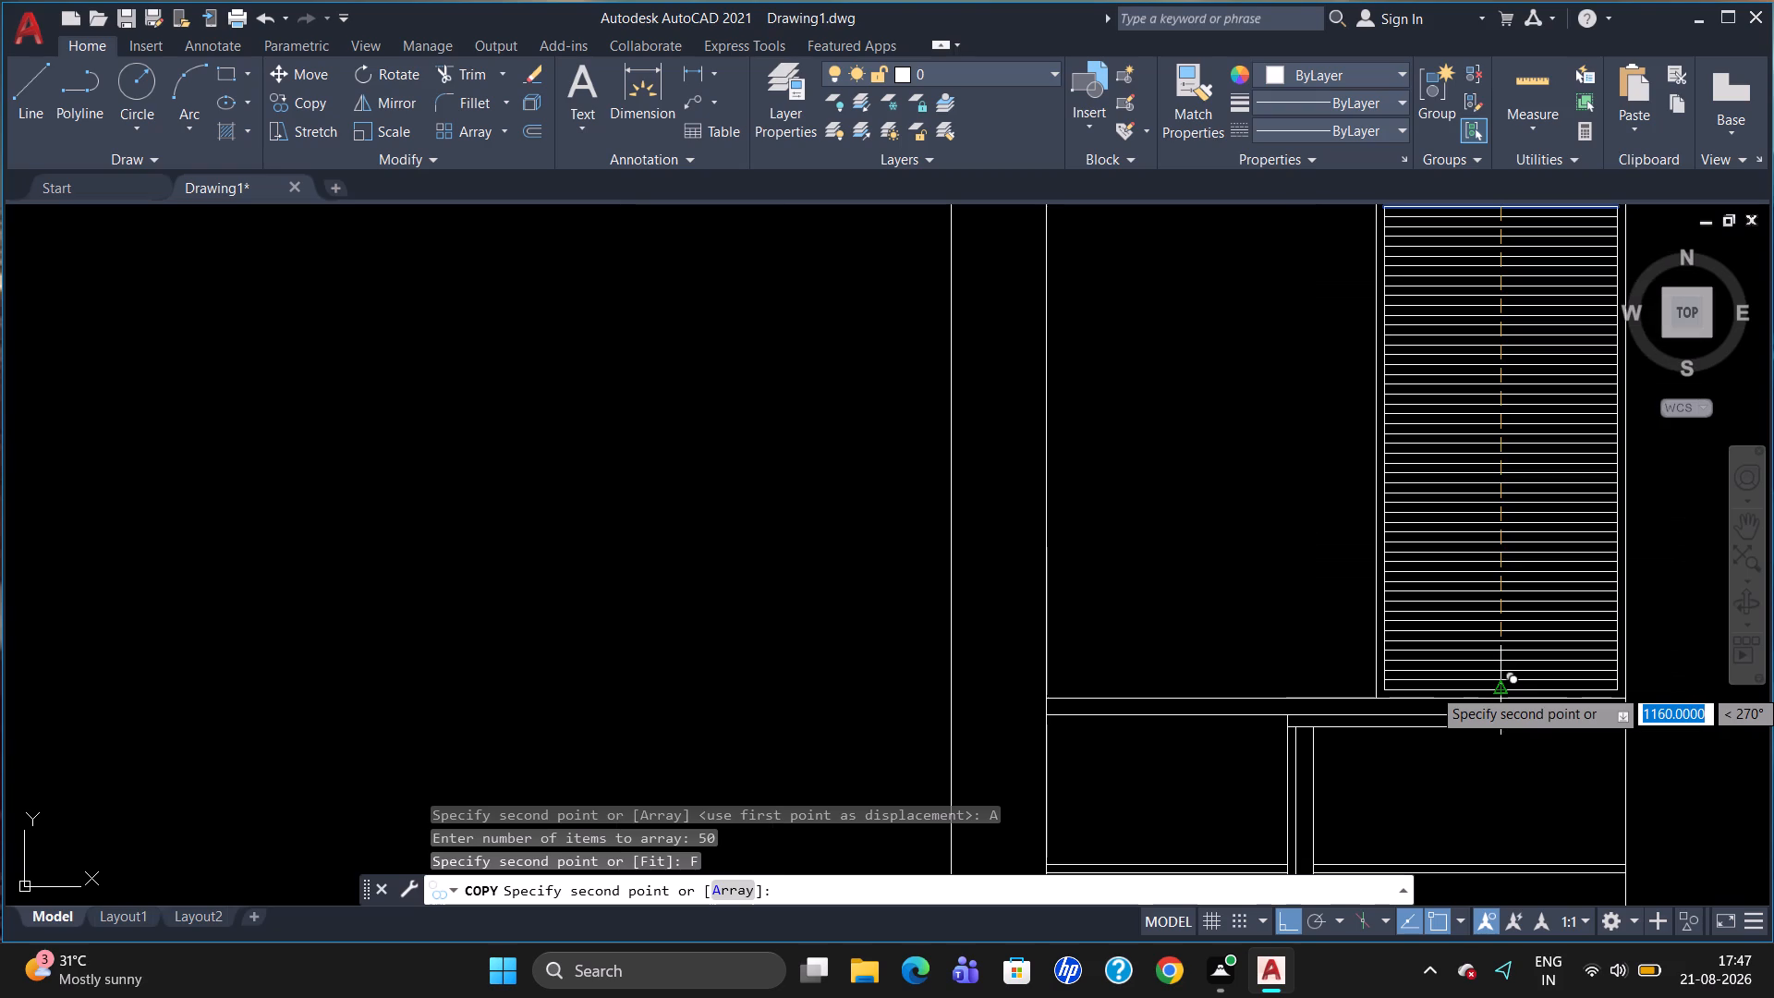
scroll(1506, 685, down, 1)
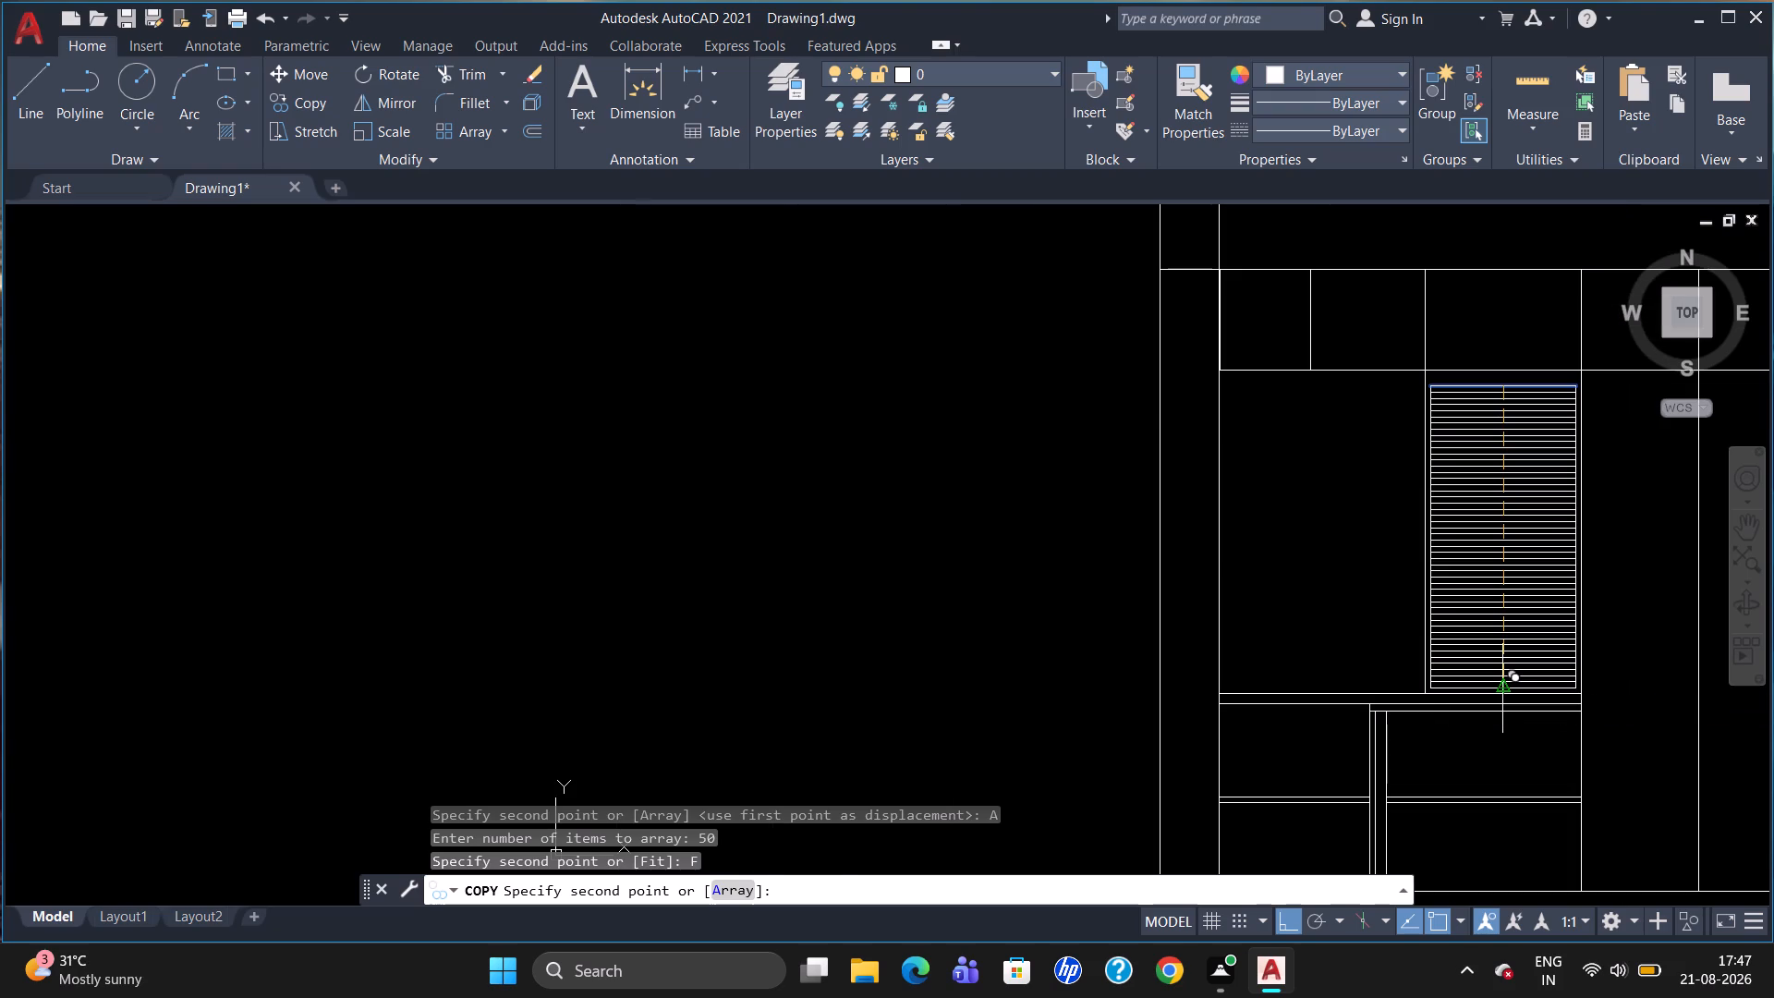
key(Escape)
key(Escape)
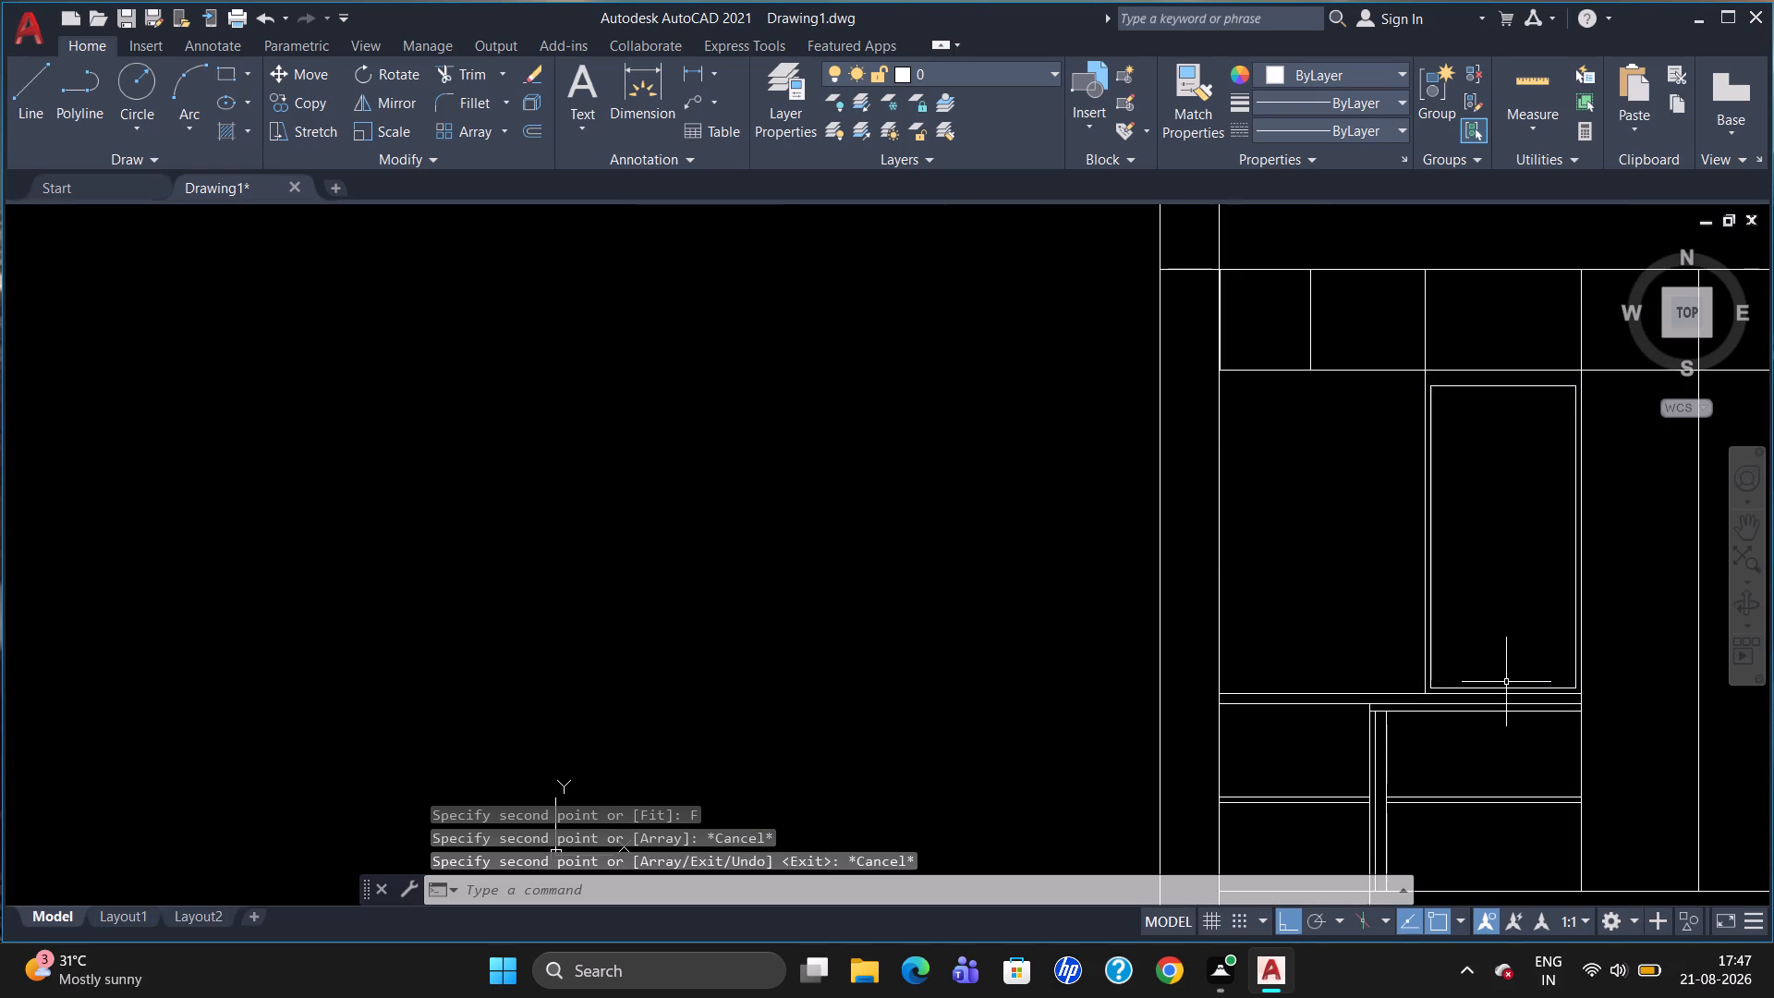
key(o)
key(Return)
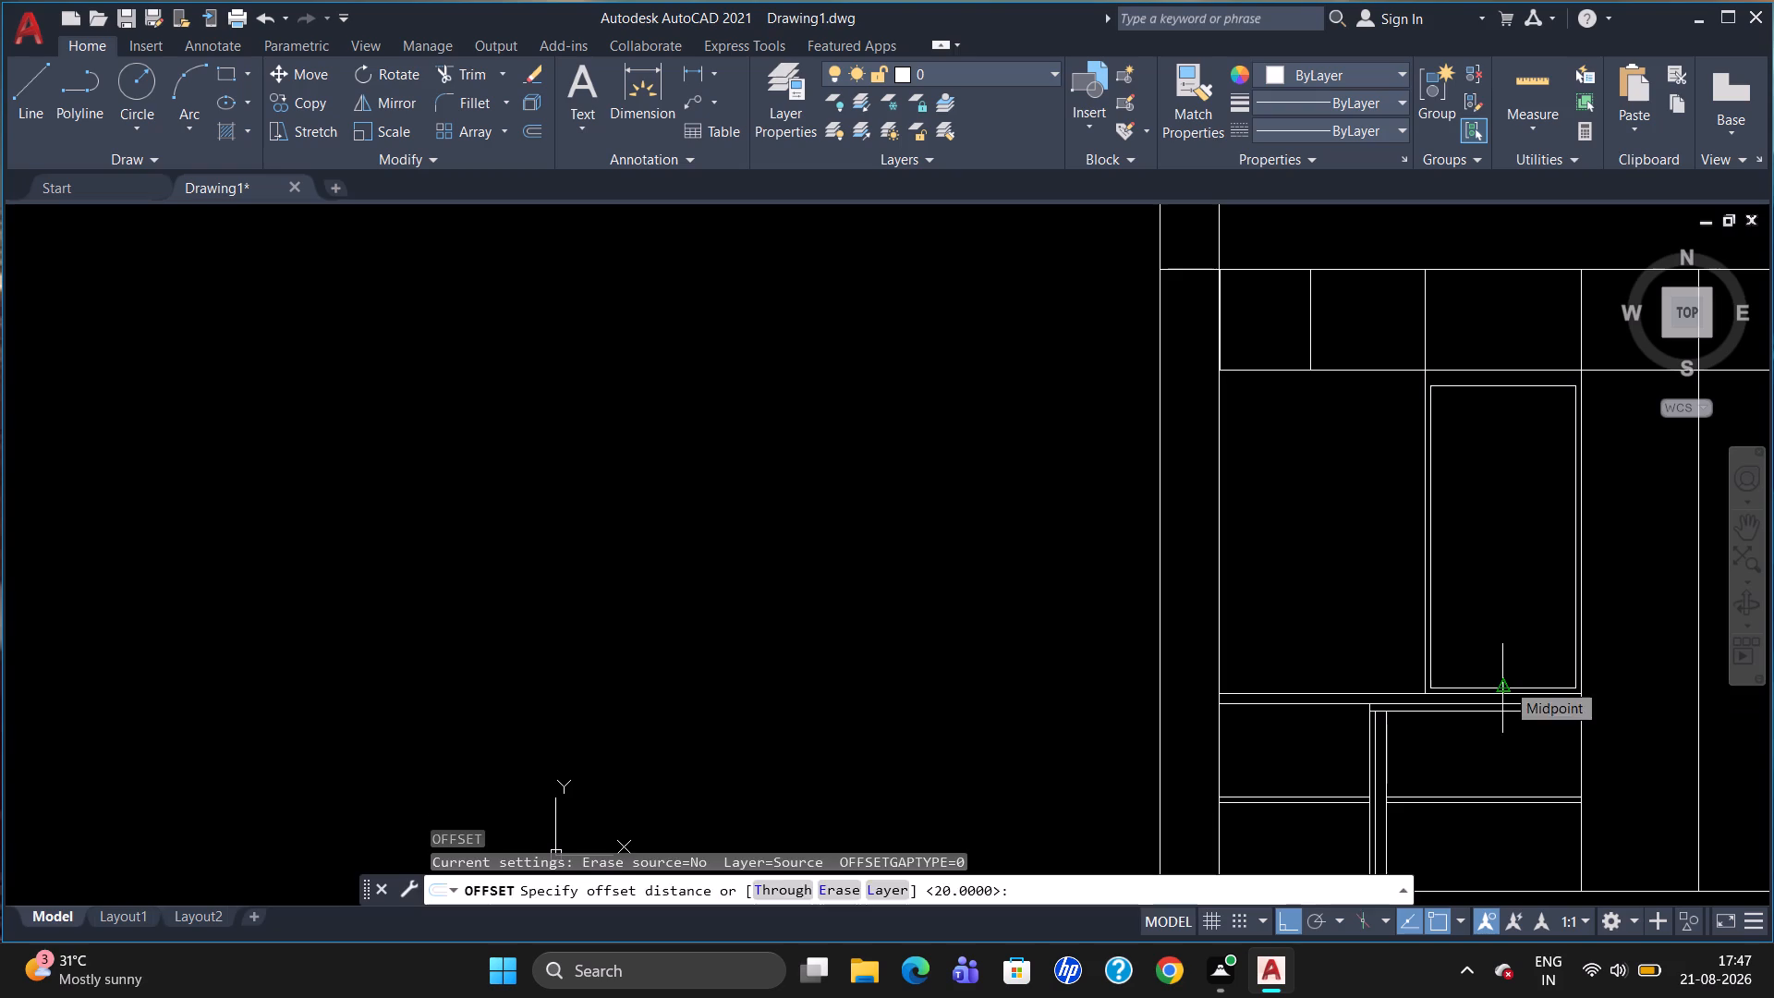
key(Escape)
Copy the inner frame's top line as a fitted array of 30 items, ending at the midpoint of the frame's bottom line.
text(CO)
key(Return)
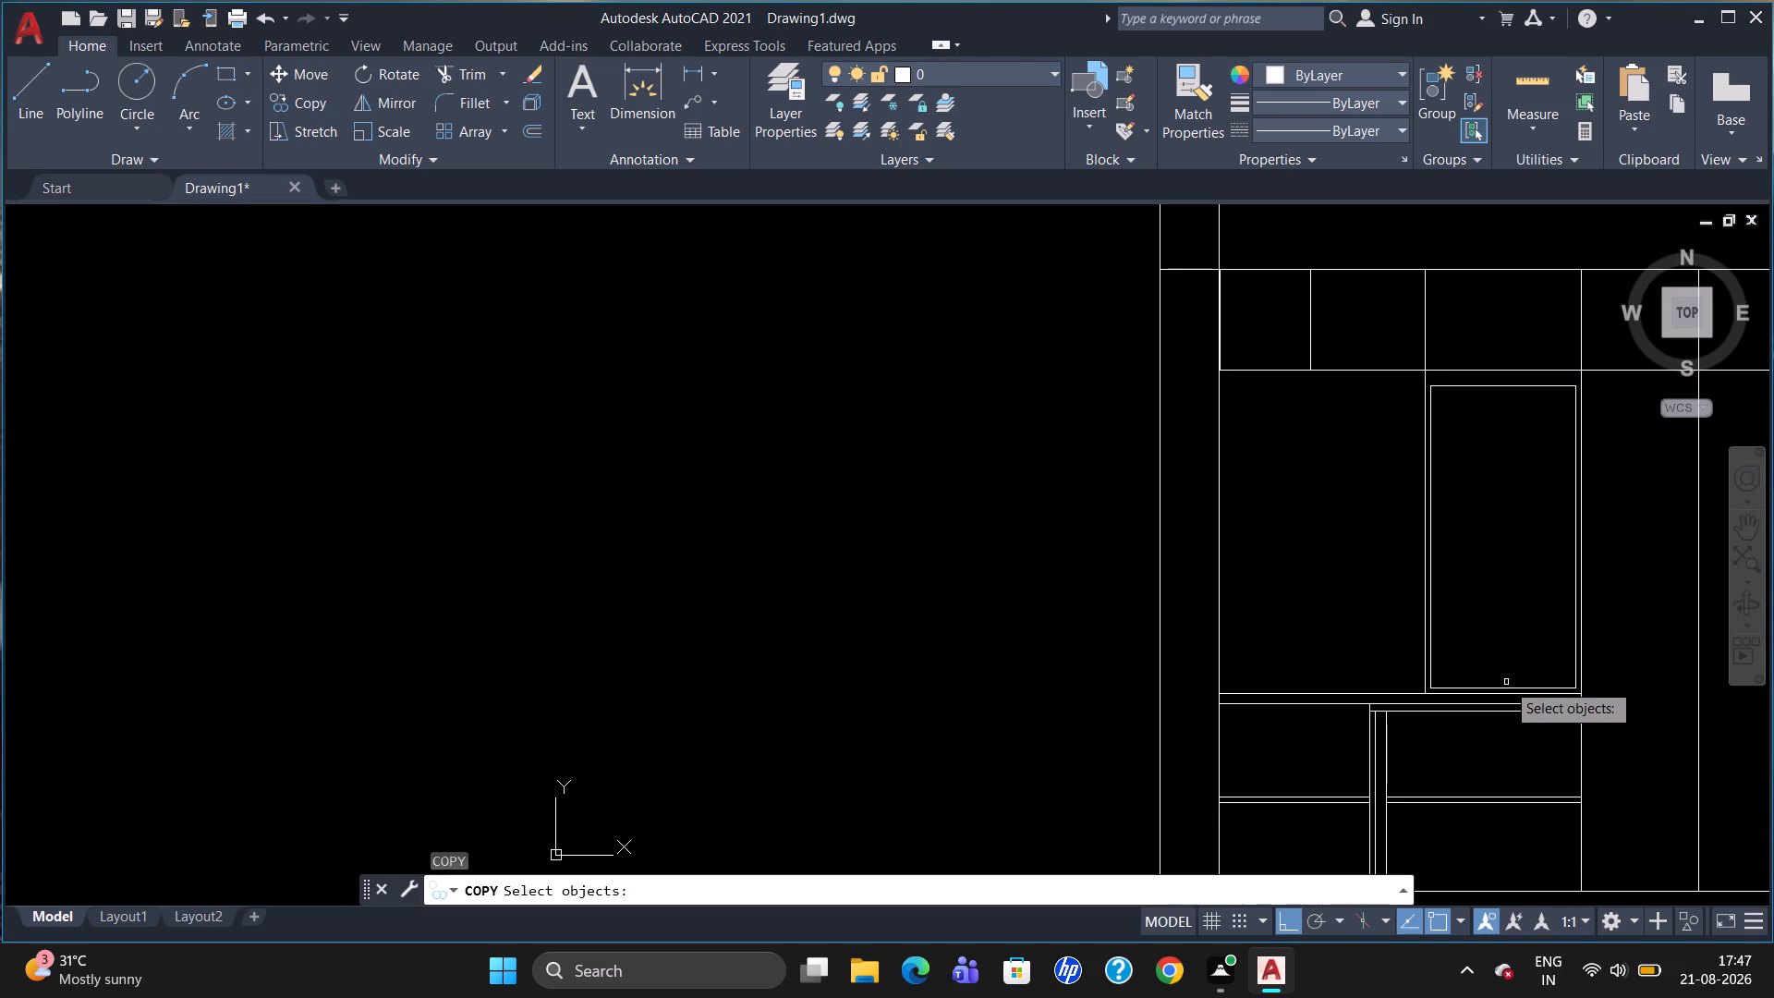
click(1500, 385)
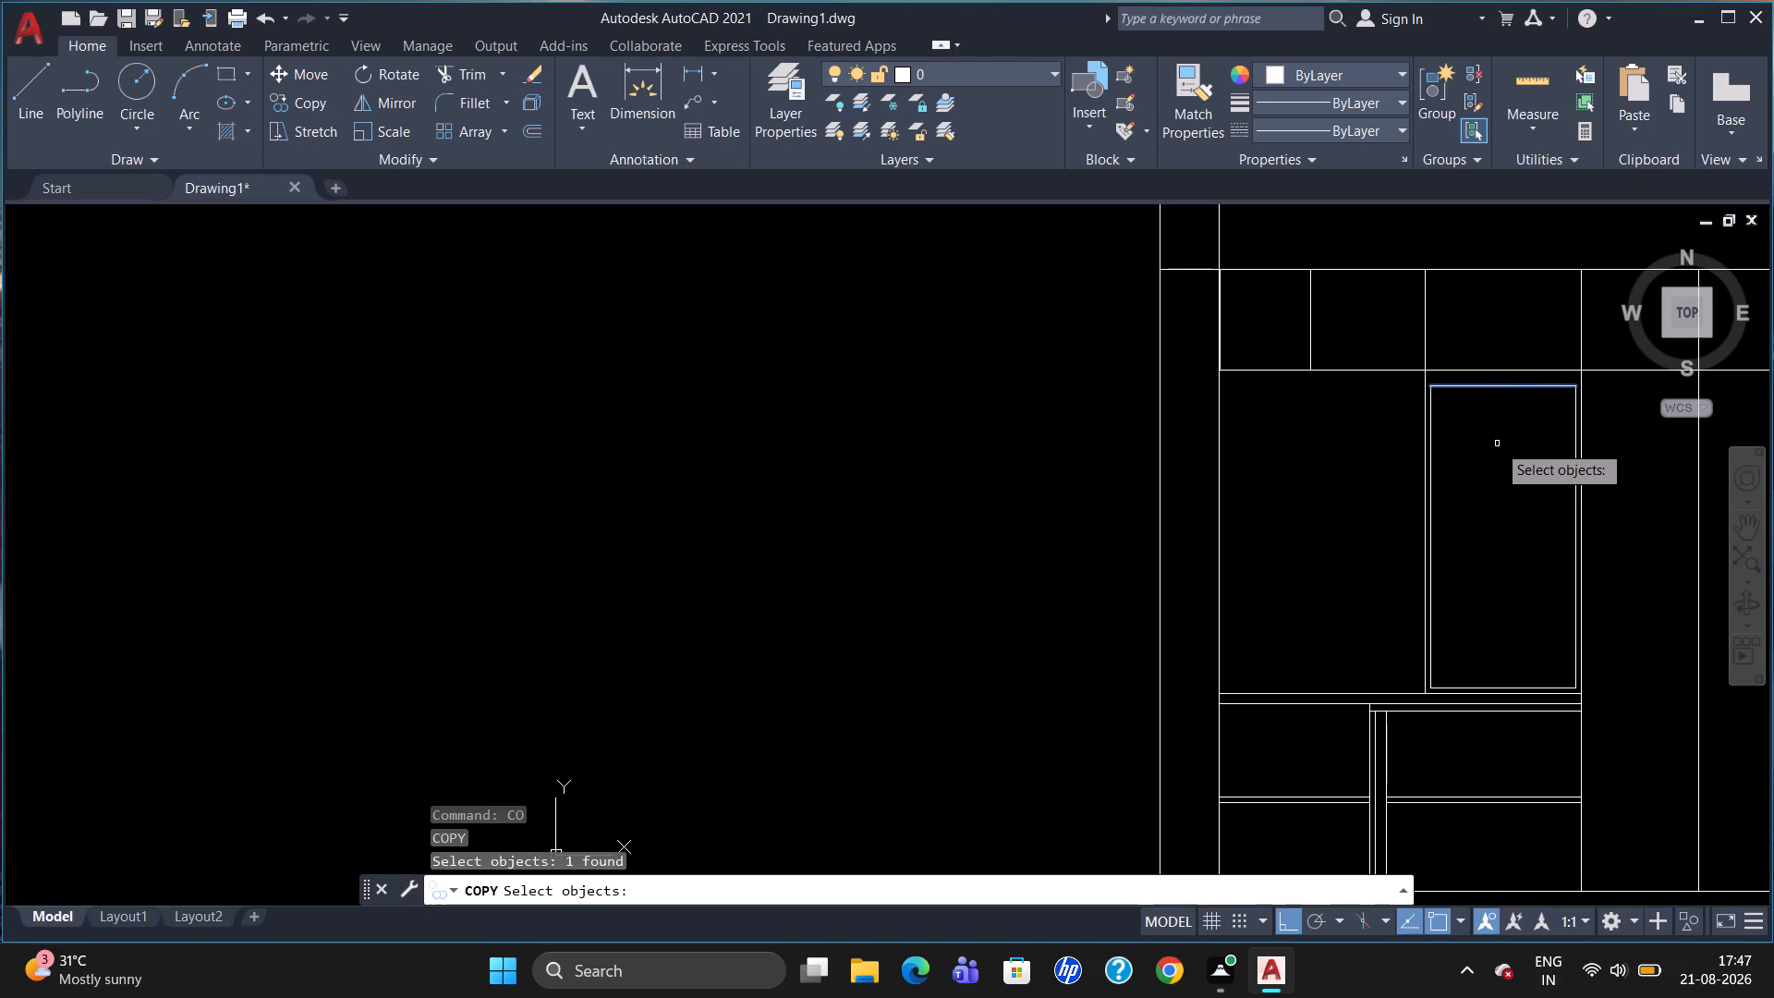
key(Return)
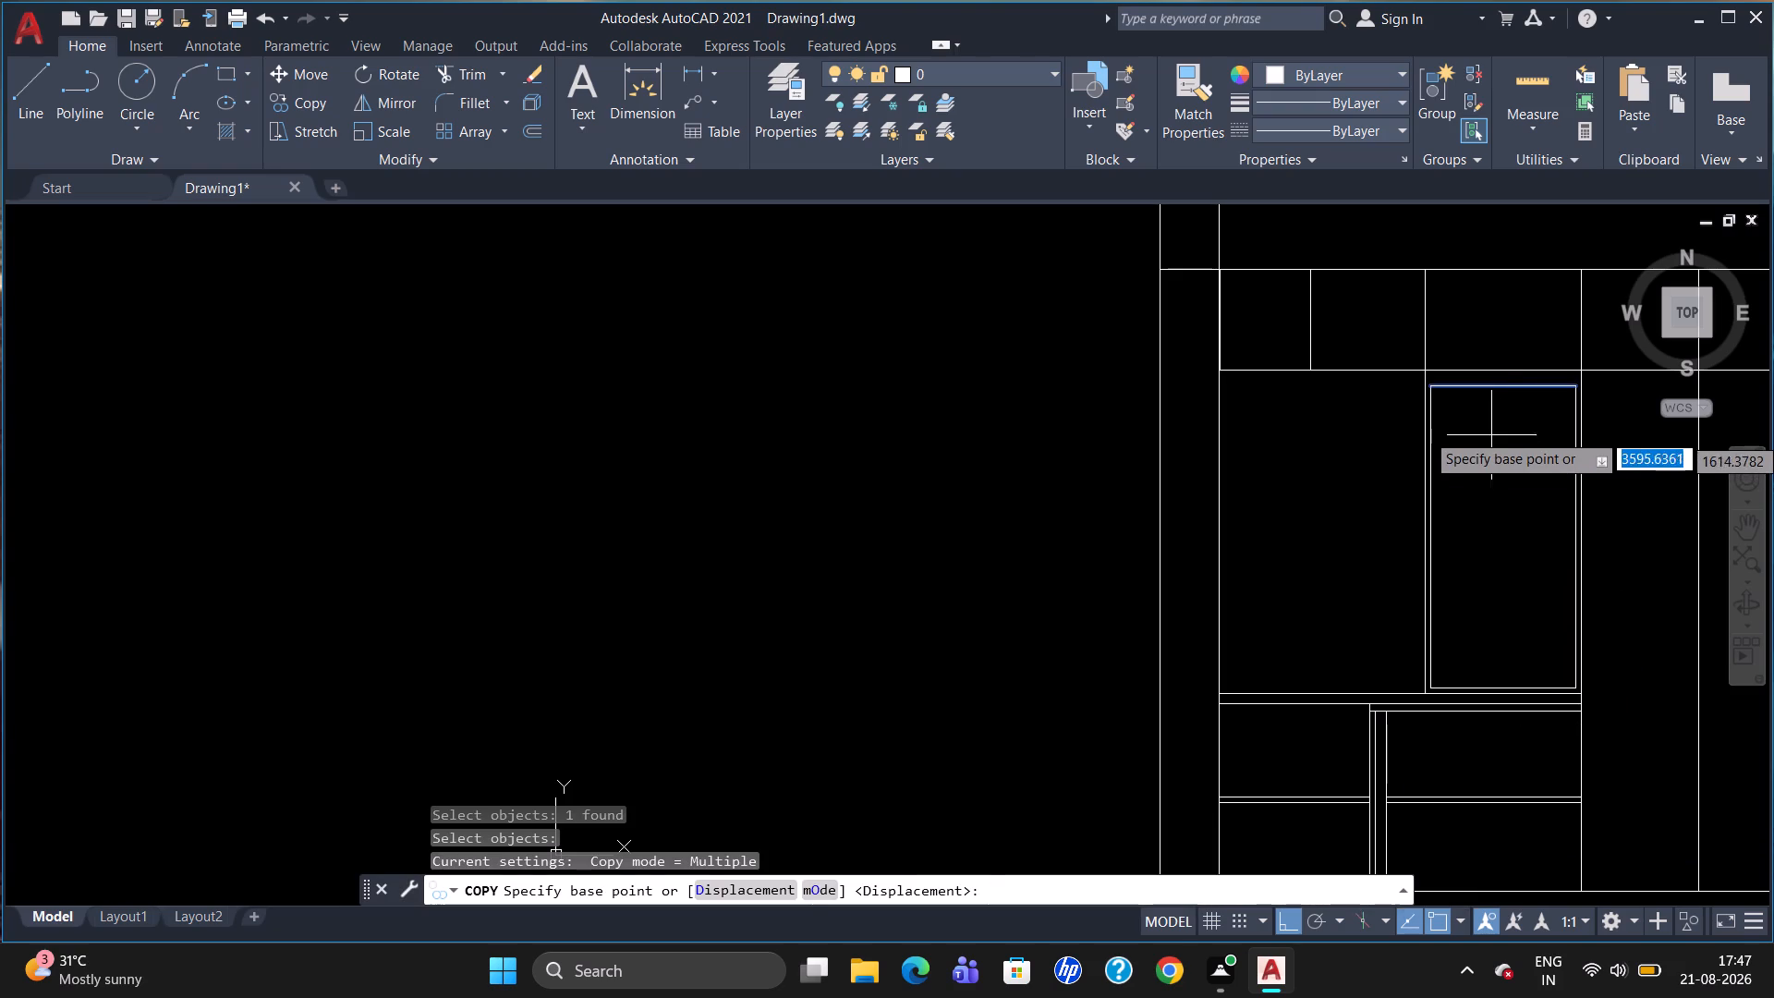
click(1511, 390)
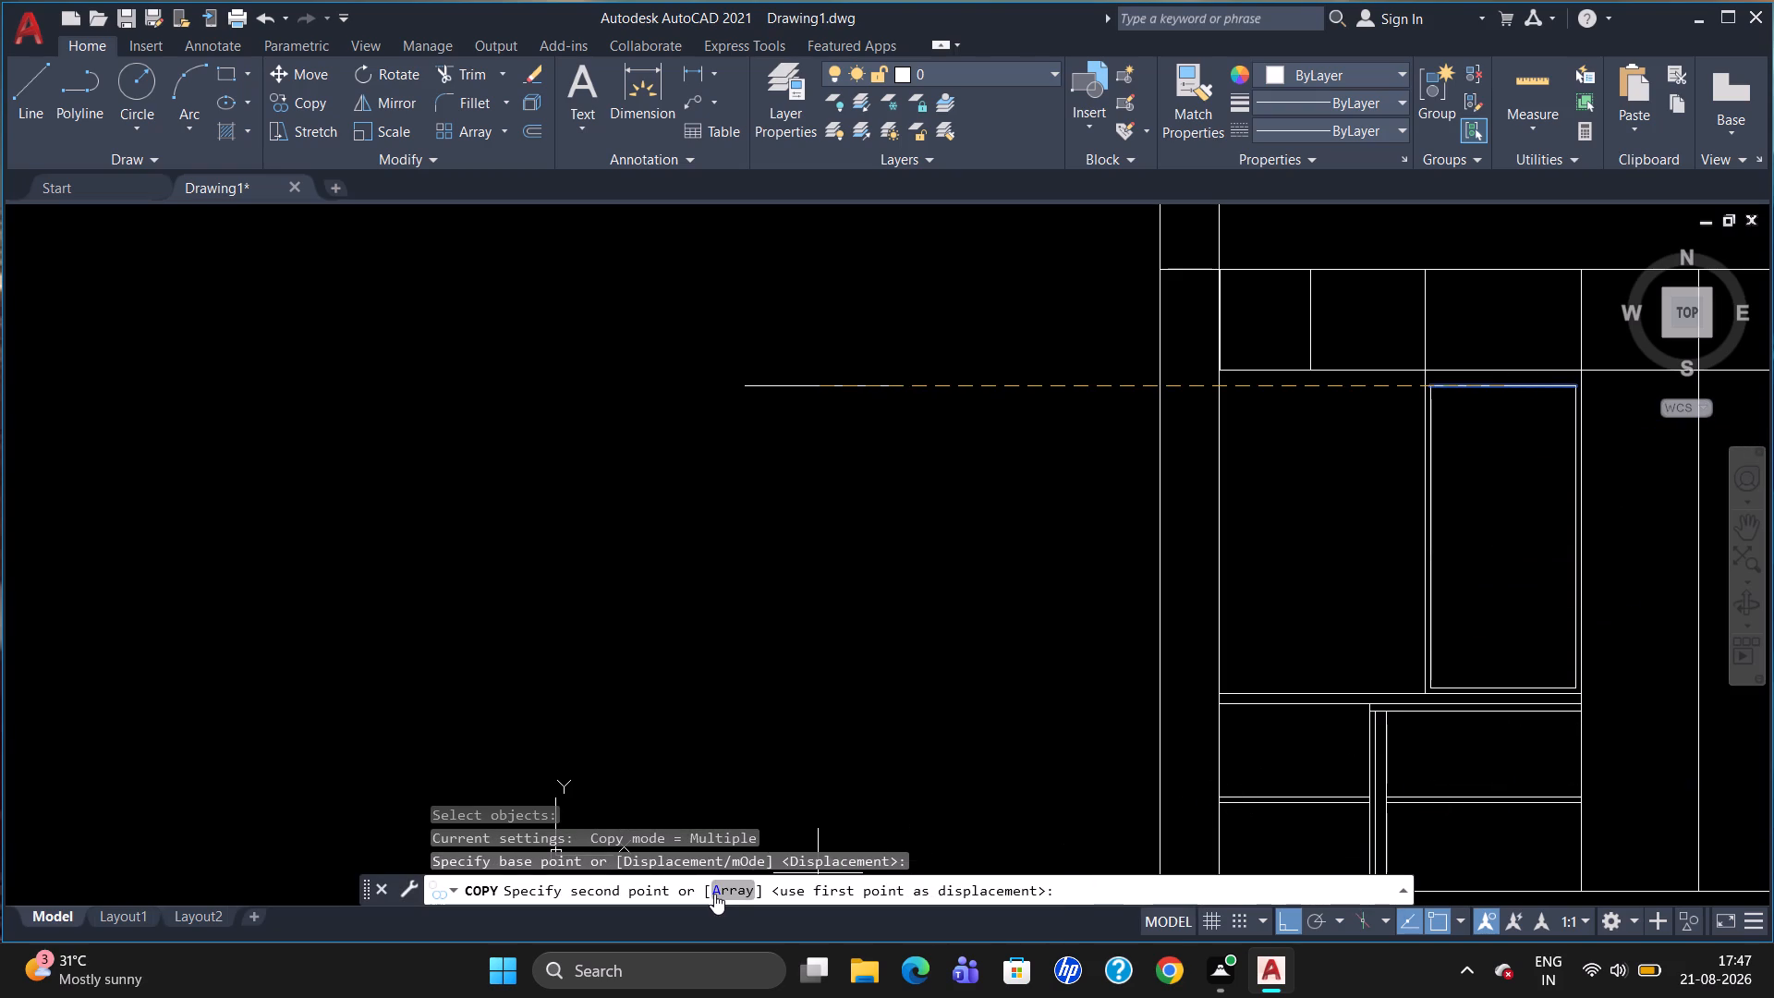
click(714, 894)
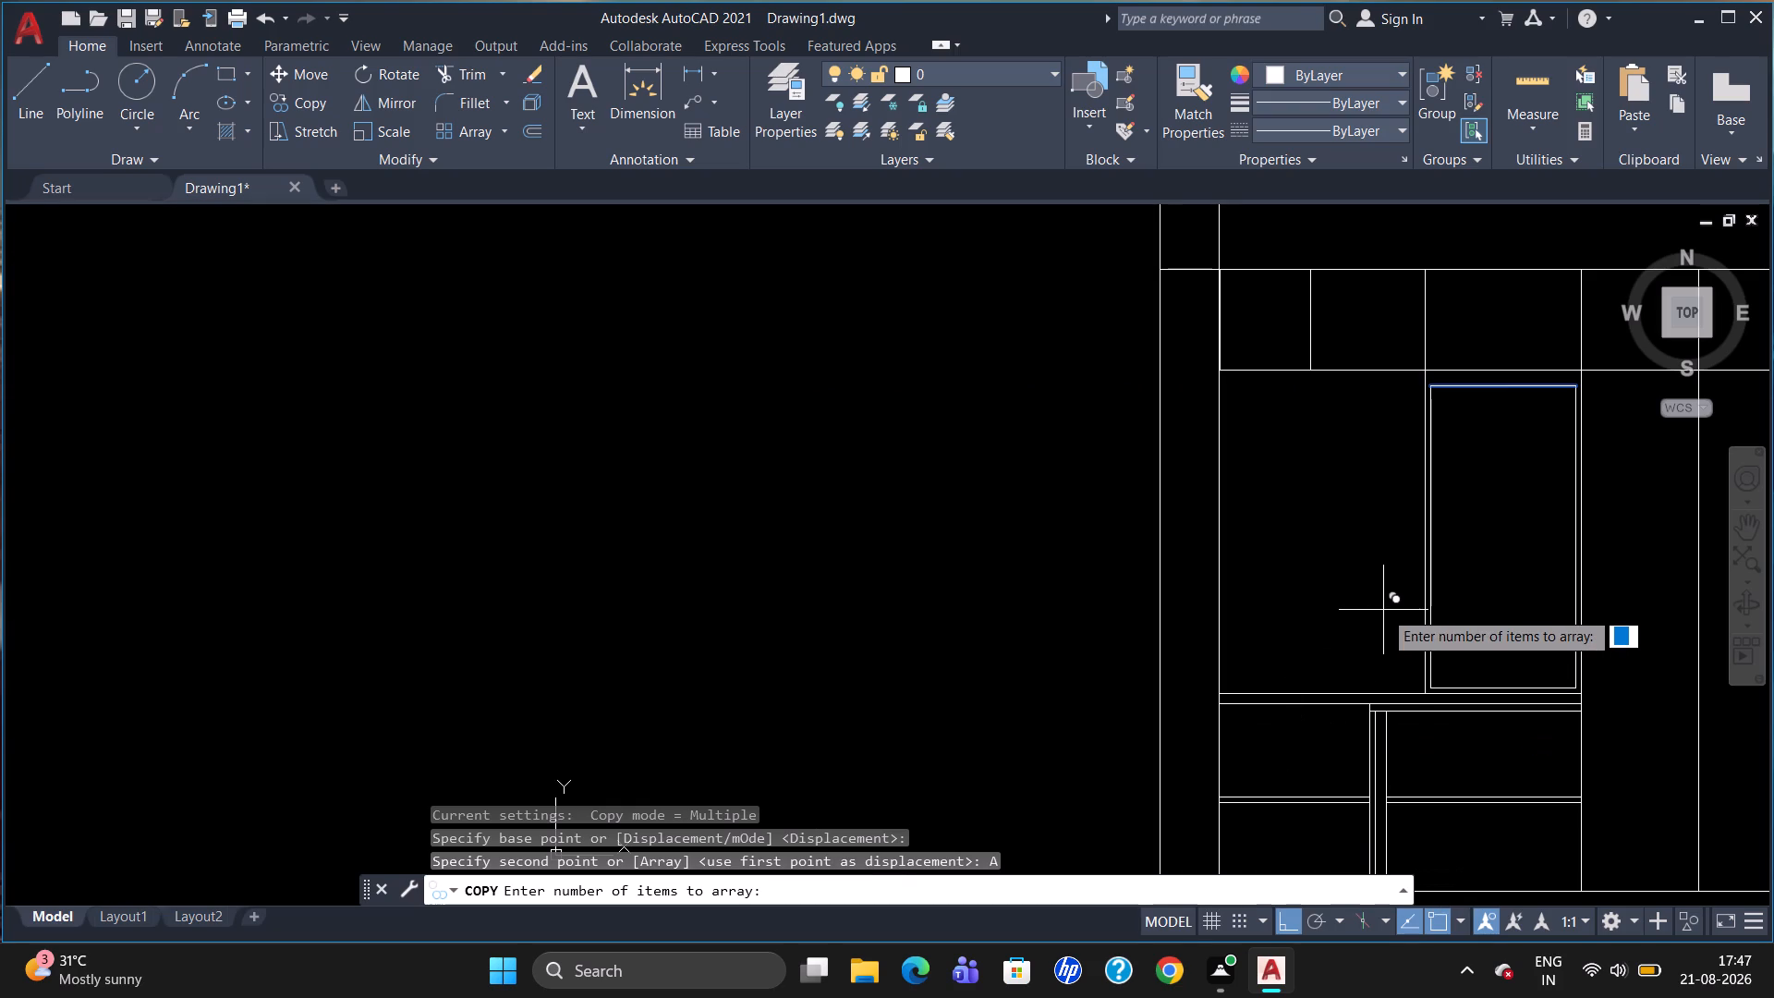
text(30)
key(Return)
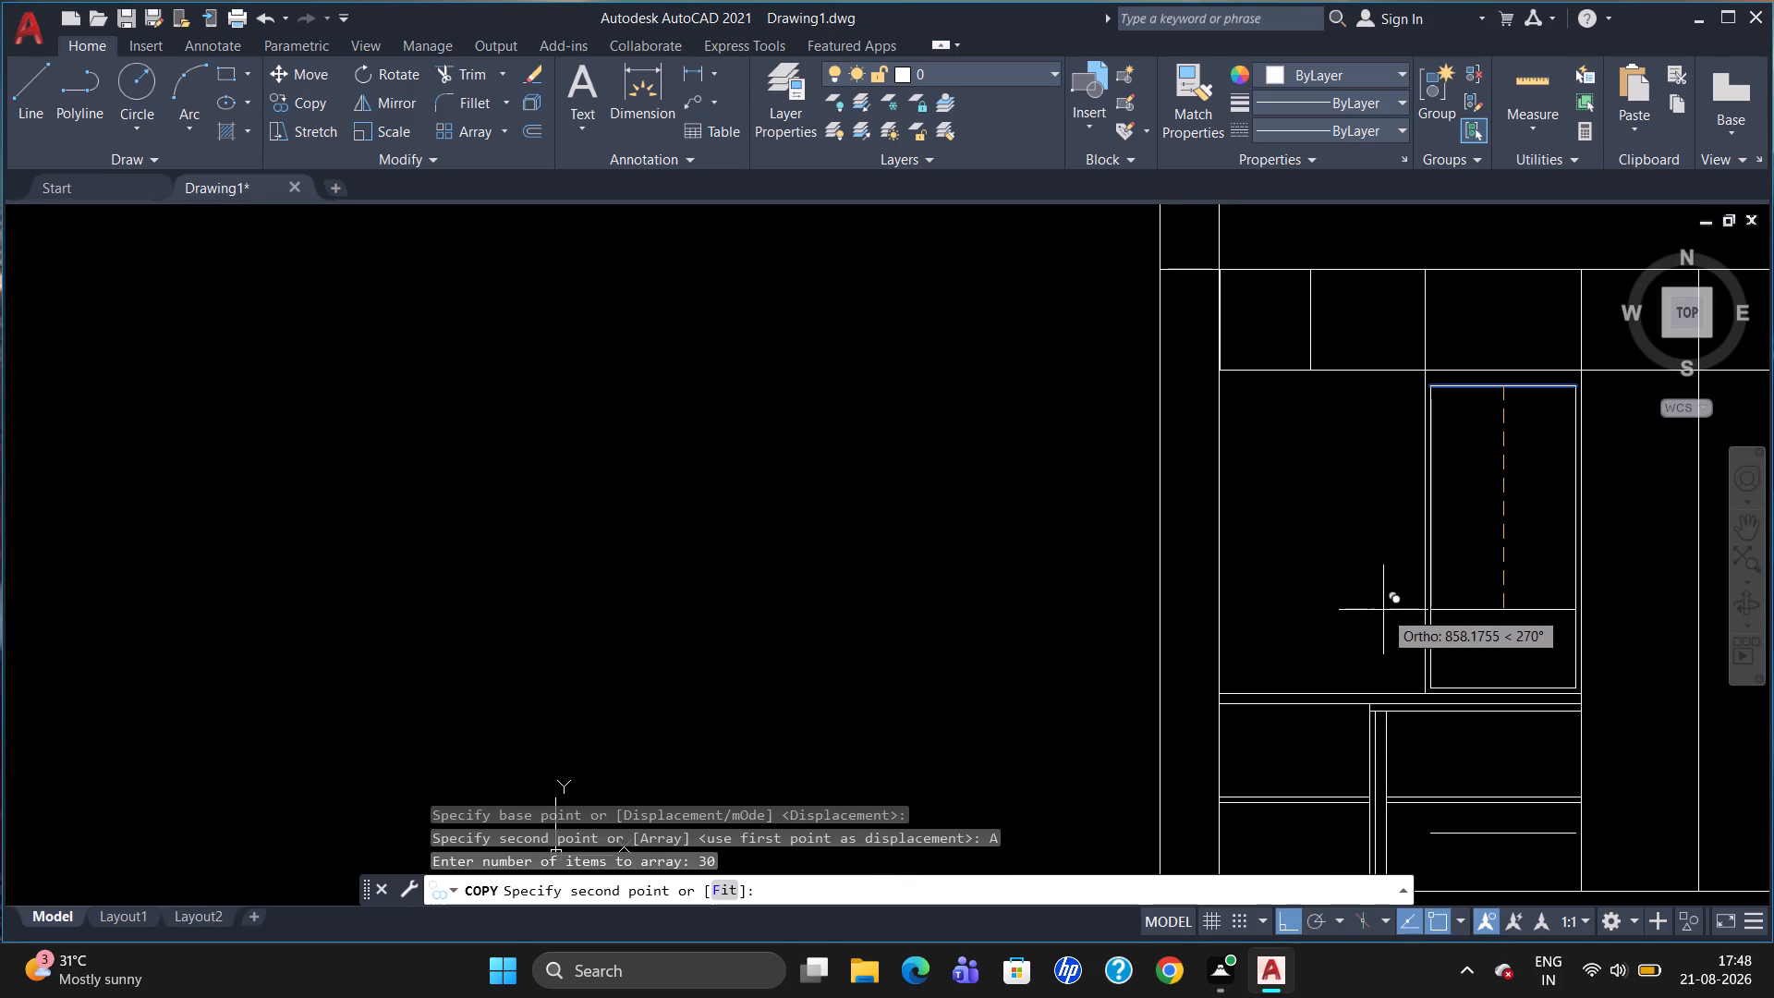
click(723, 896)
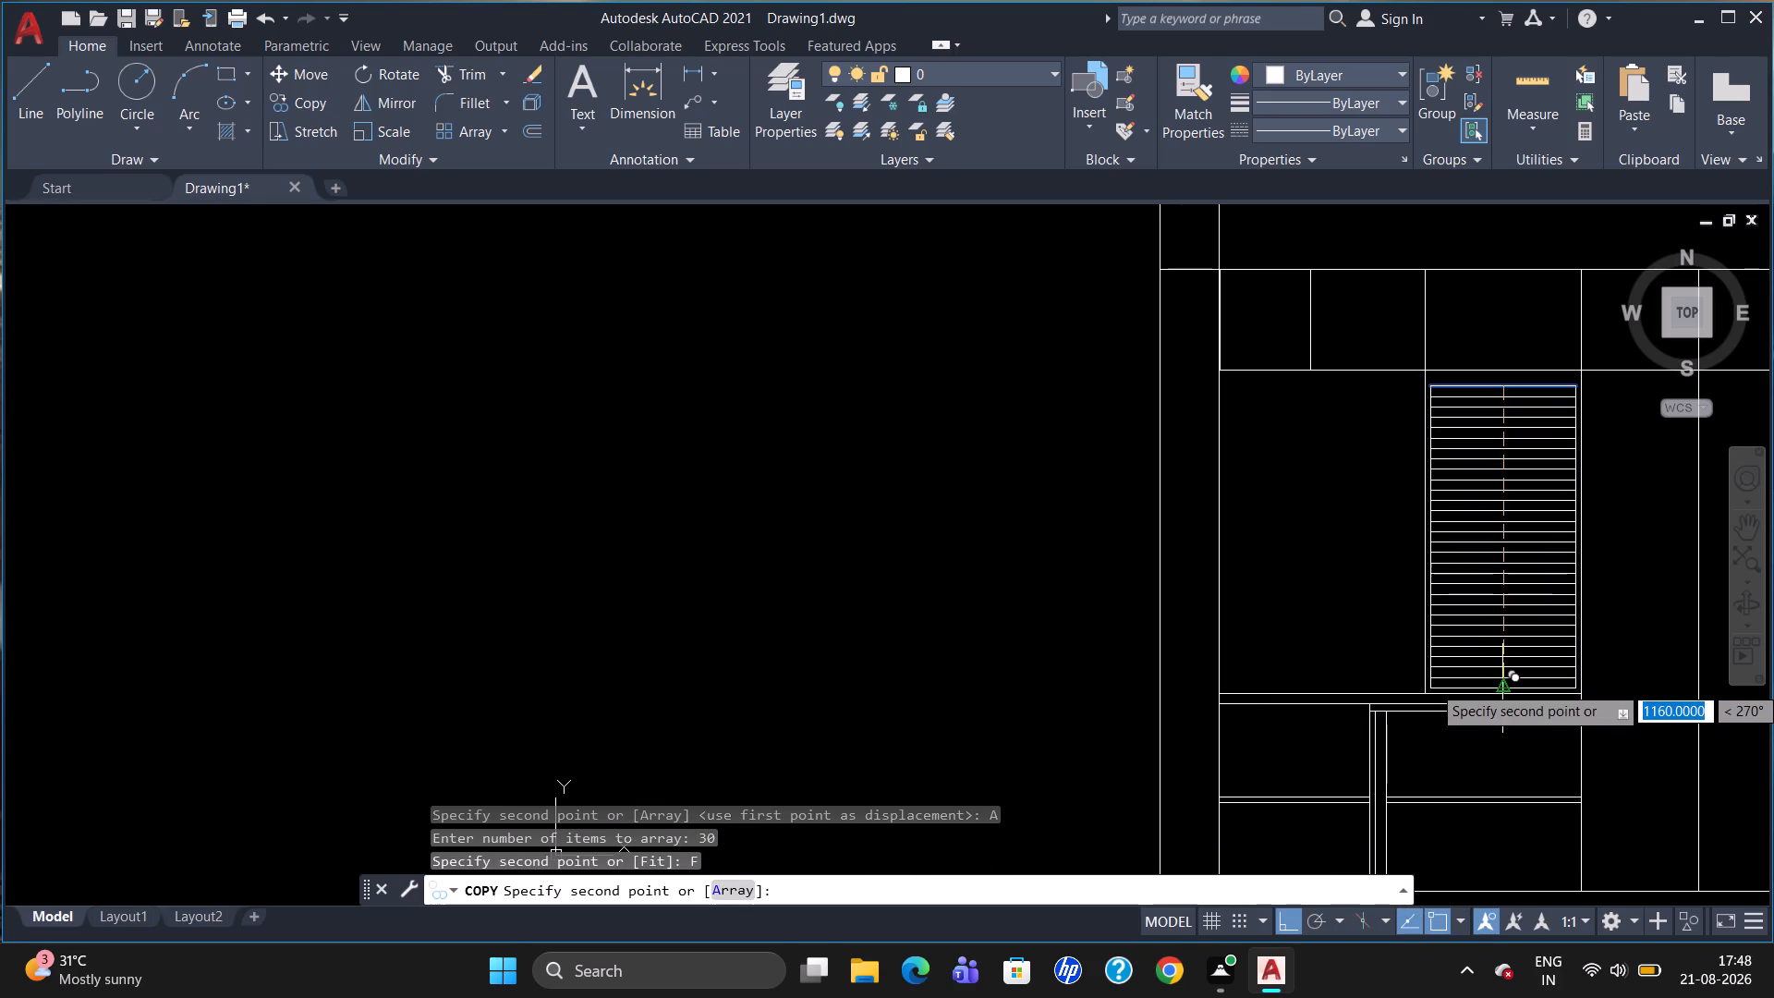
scroll(1499, 685, up, 1)
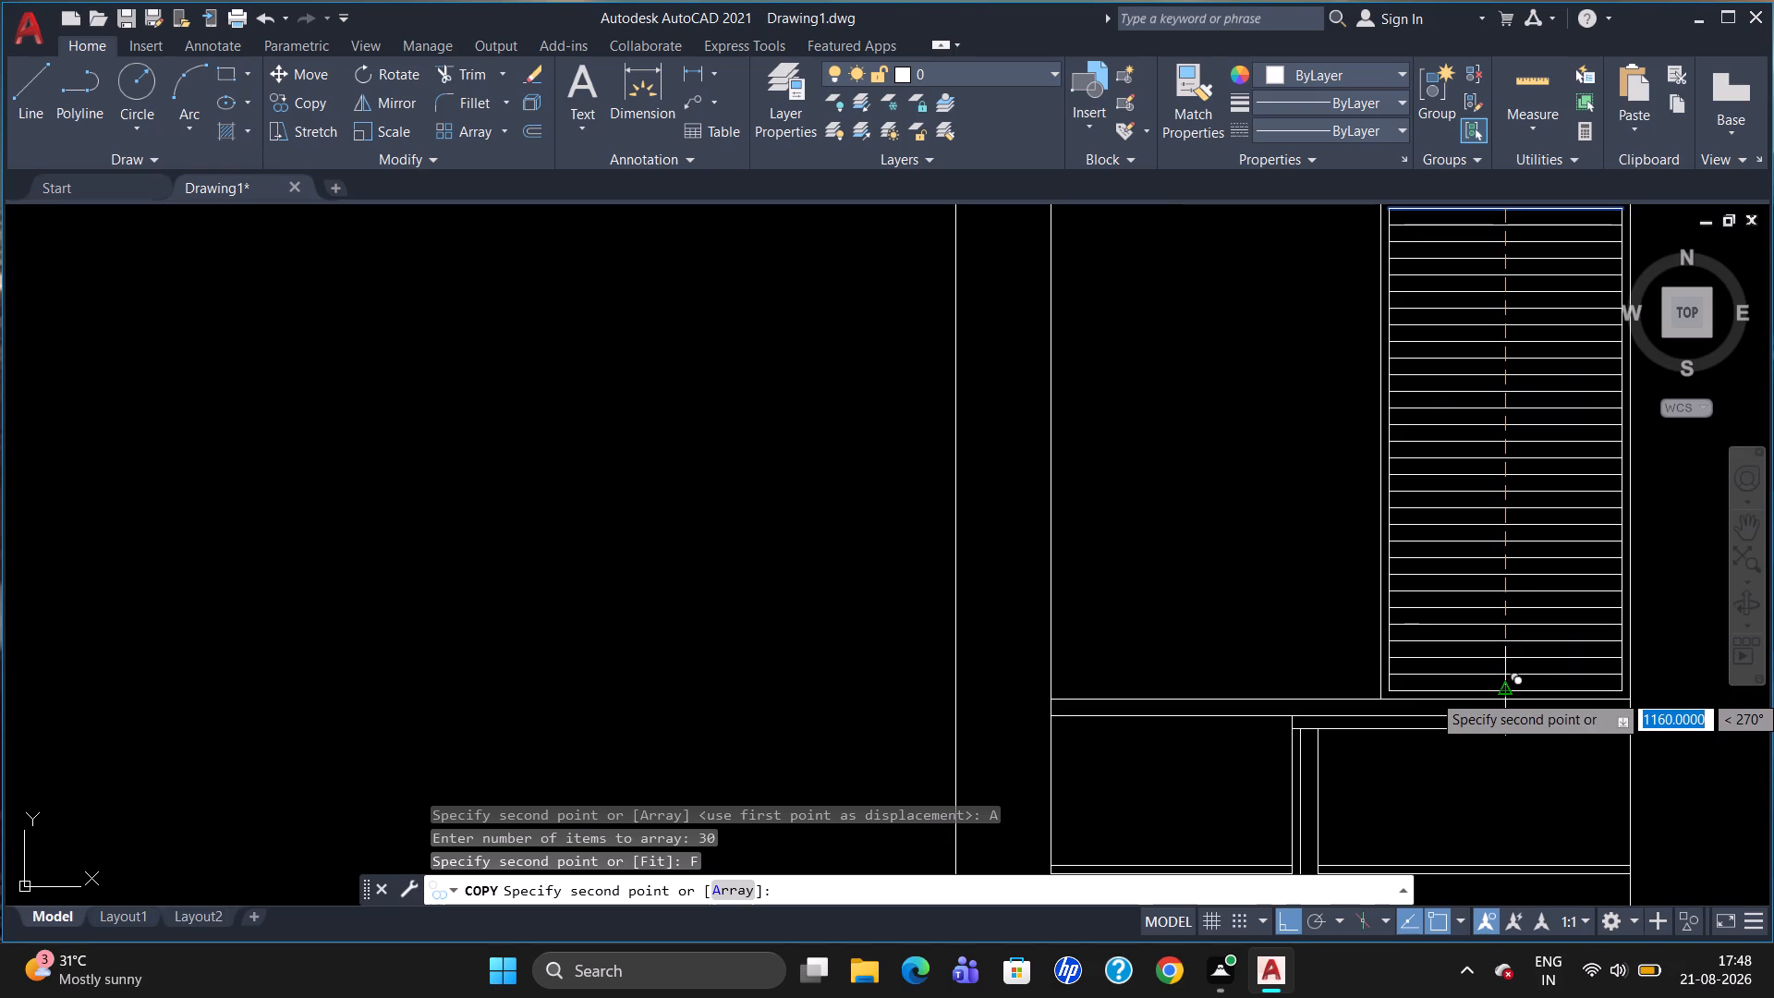
click(1504, 693)
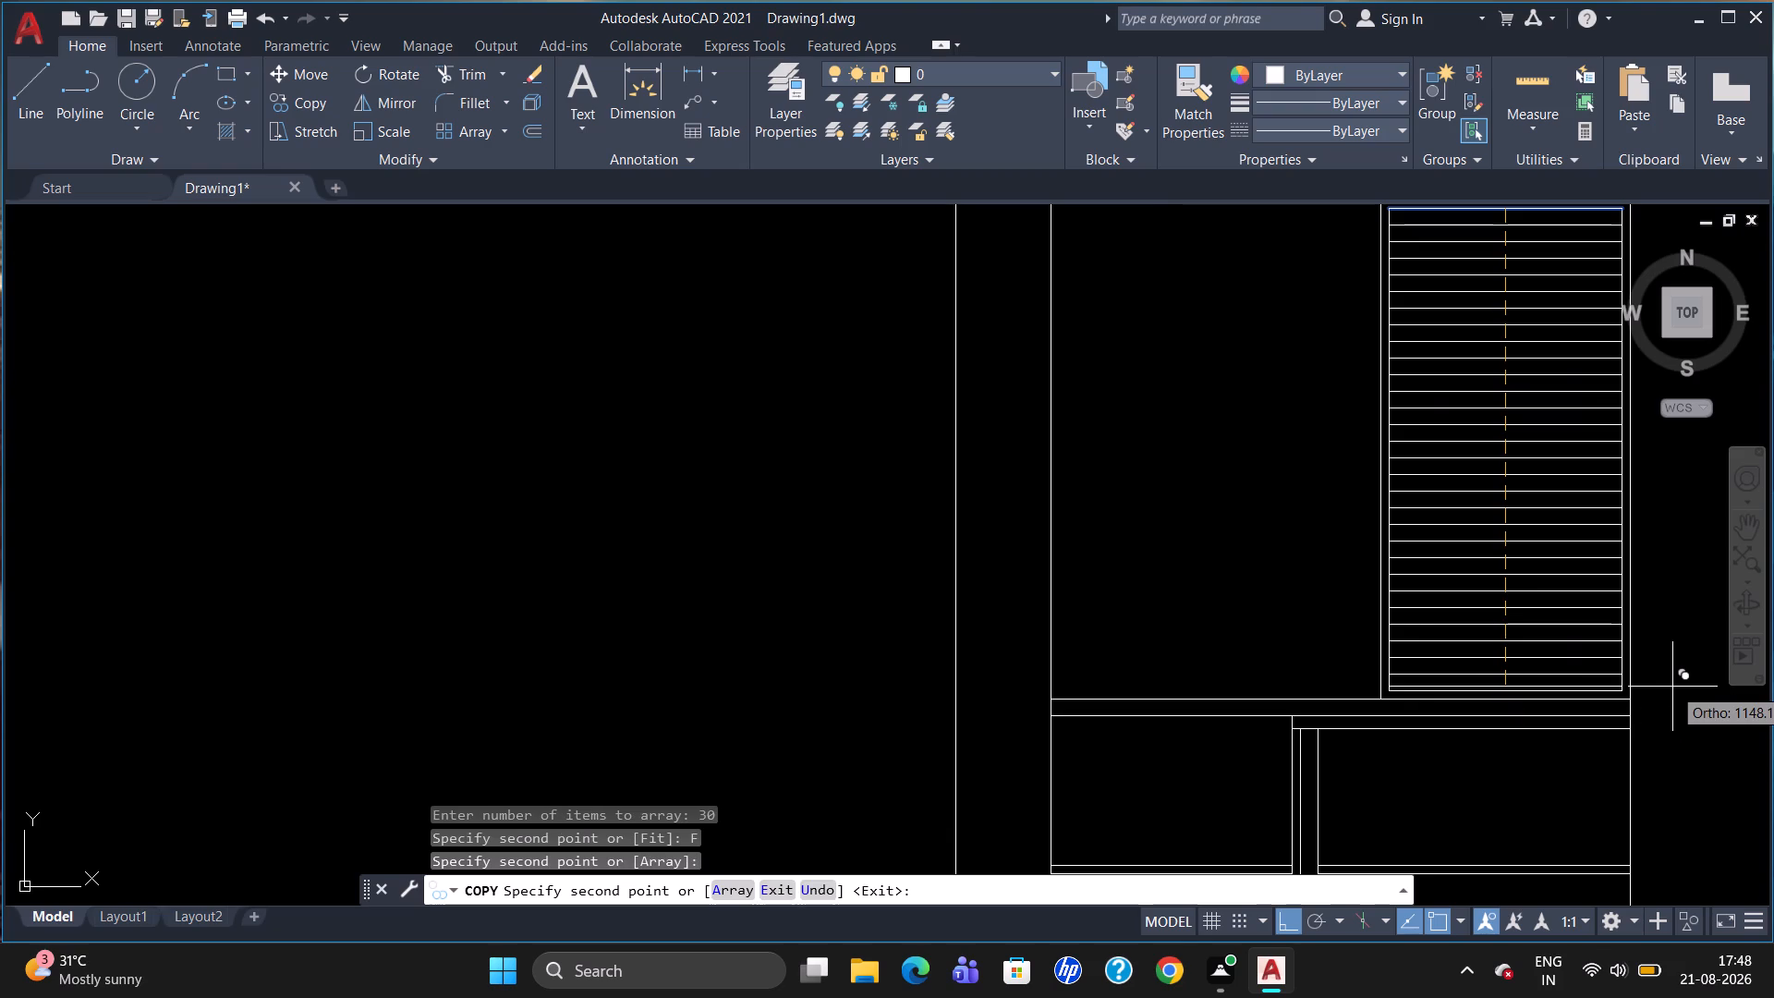
key(Escape)
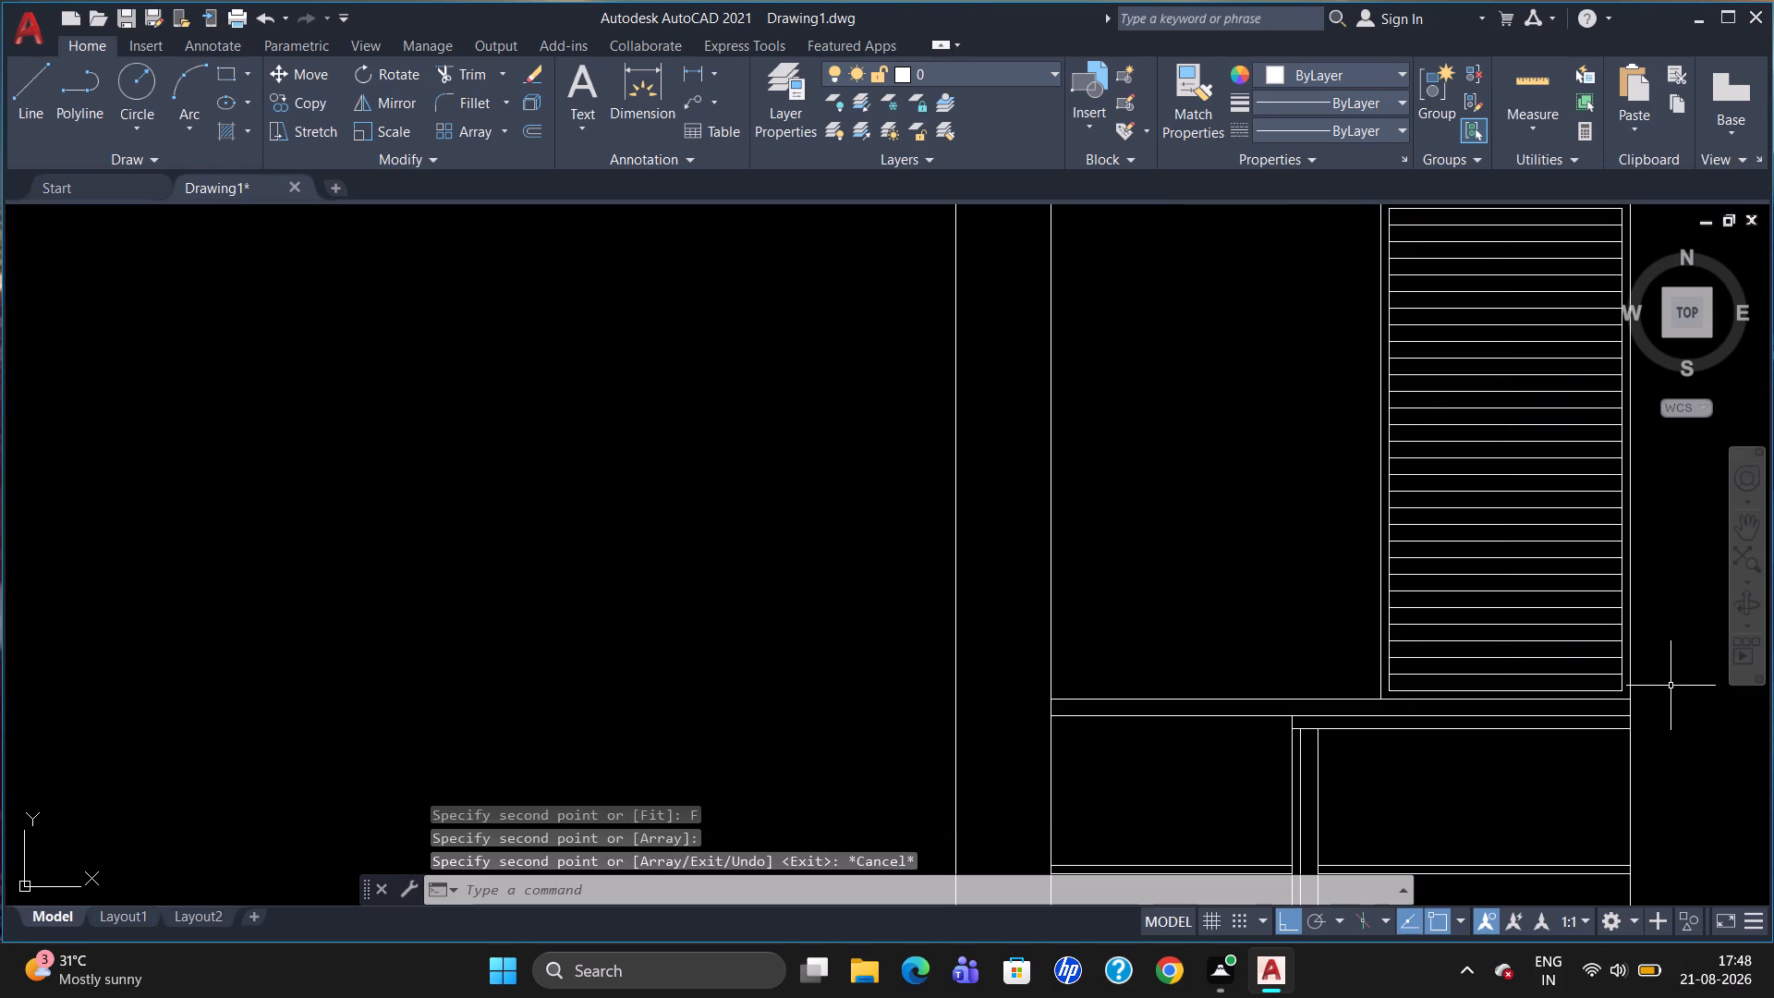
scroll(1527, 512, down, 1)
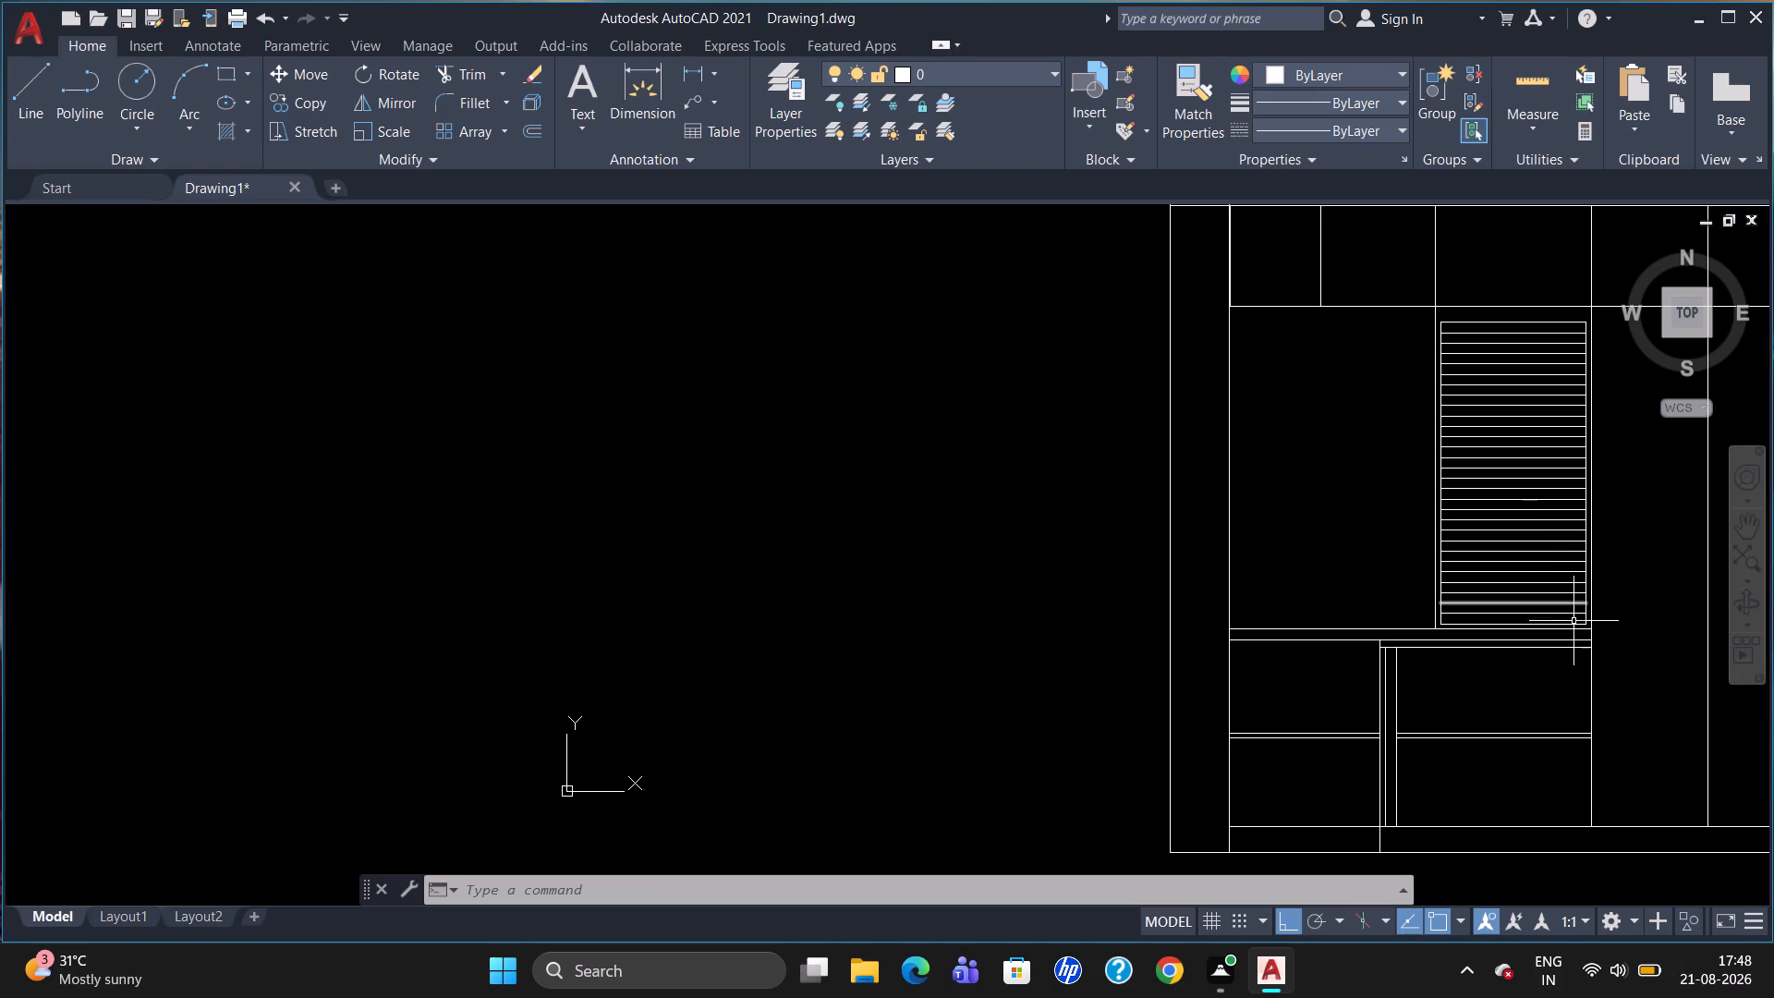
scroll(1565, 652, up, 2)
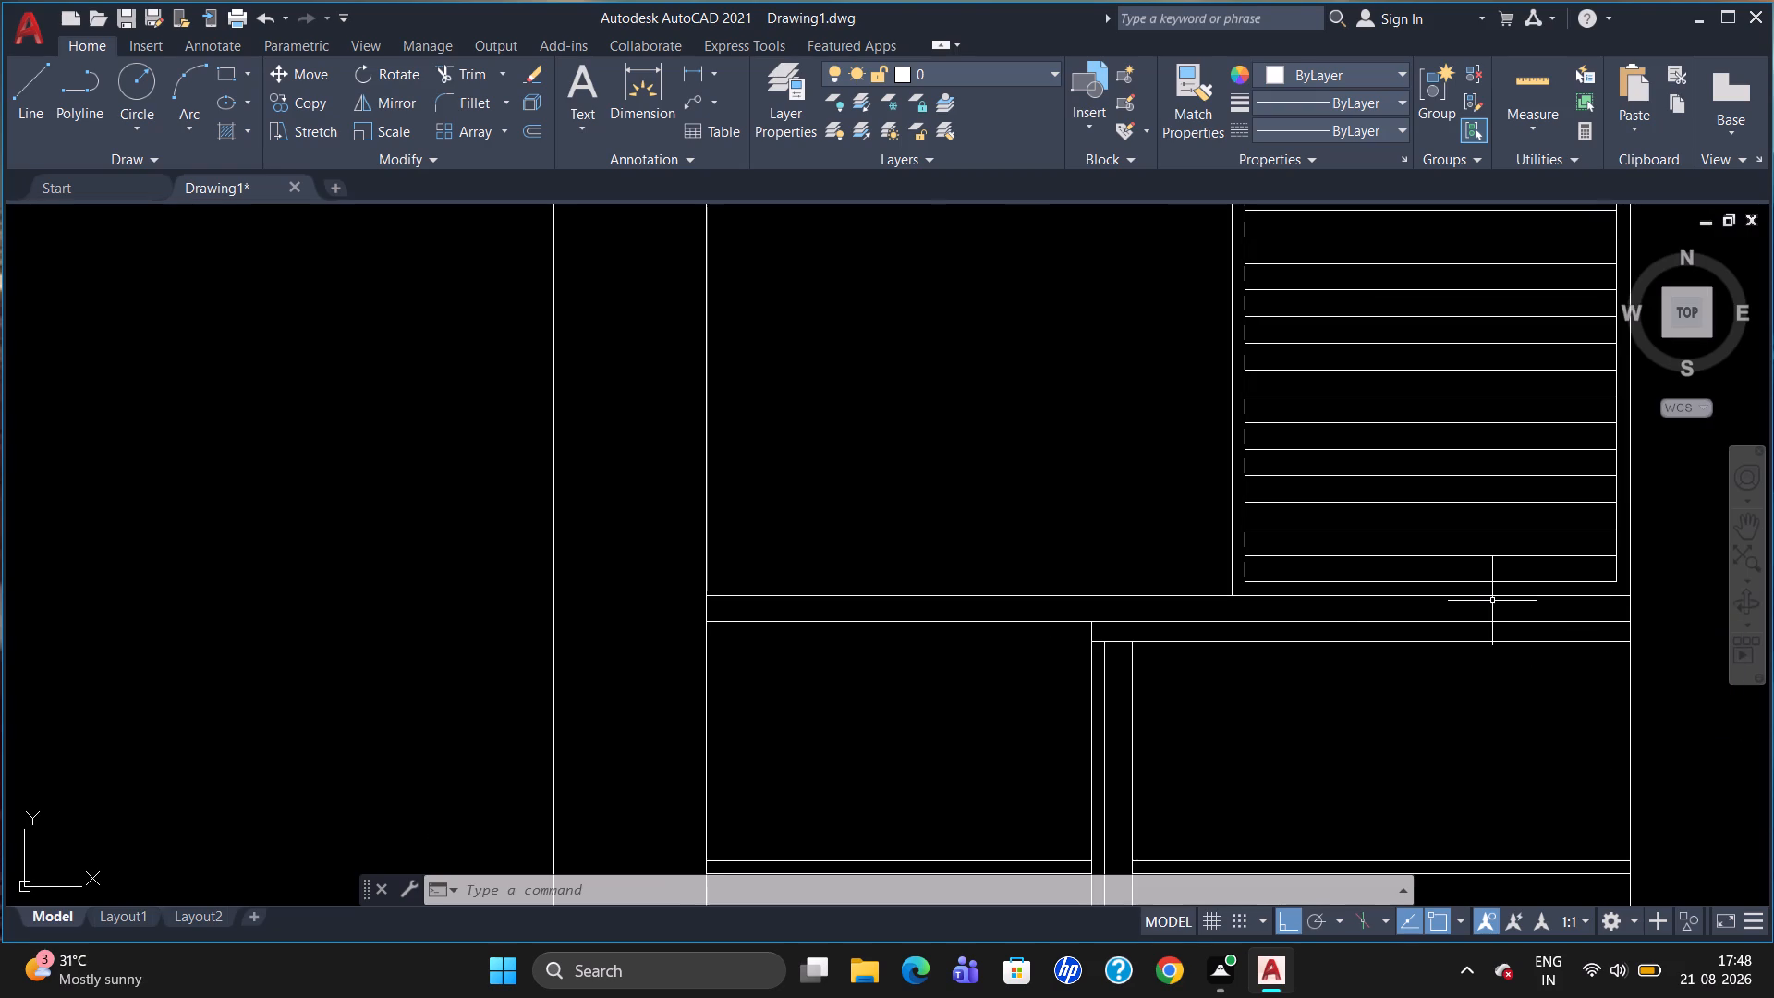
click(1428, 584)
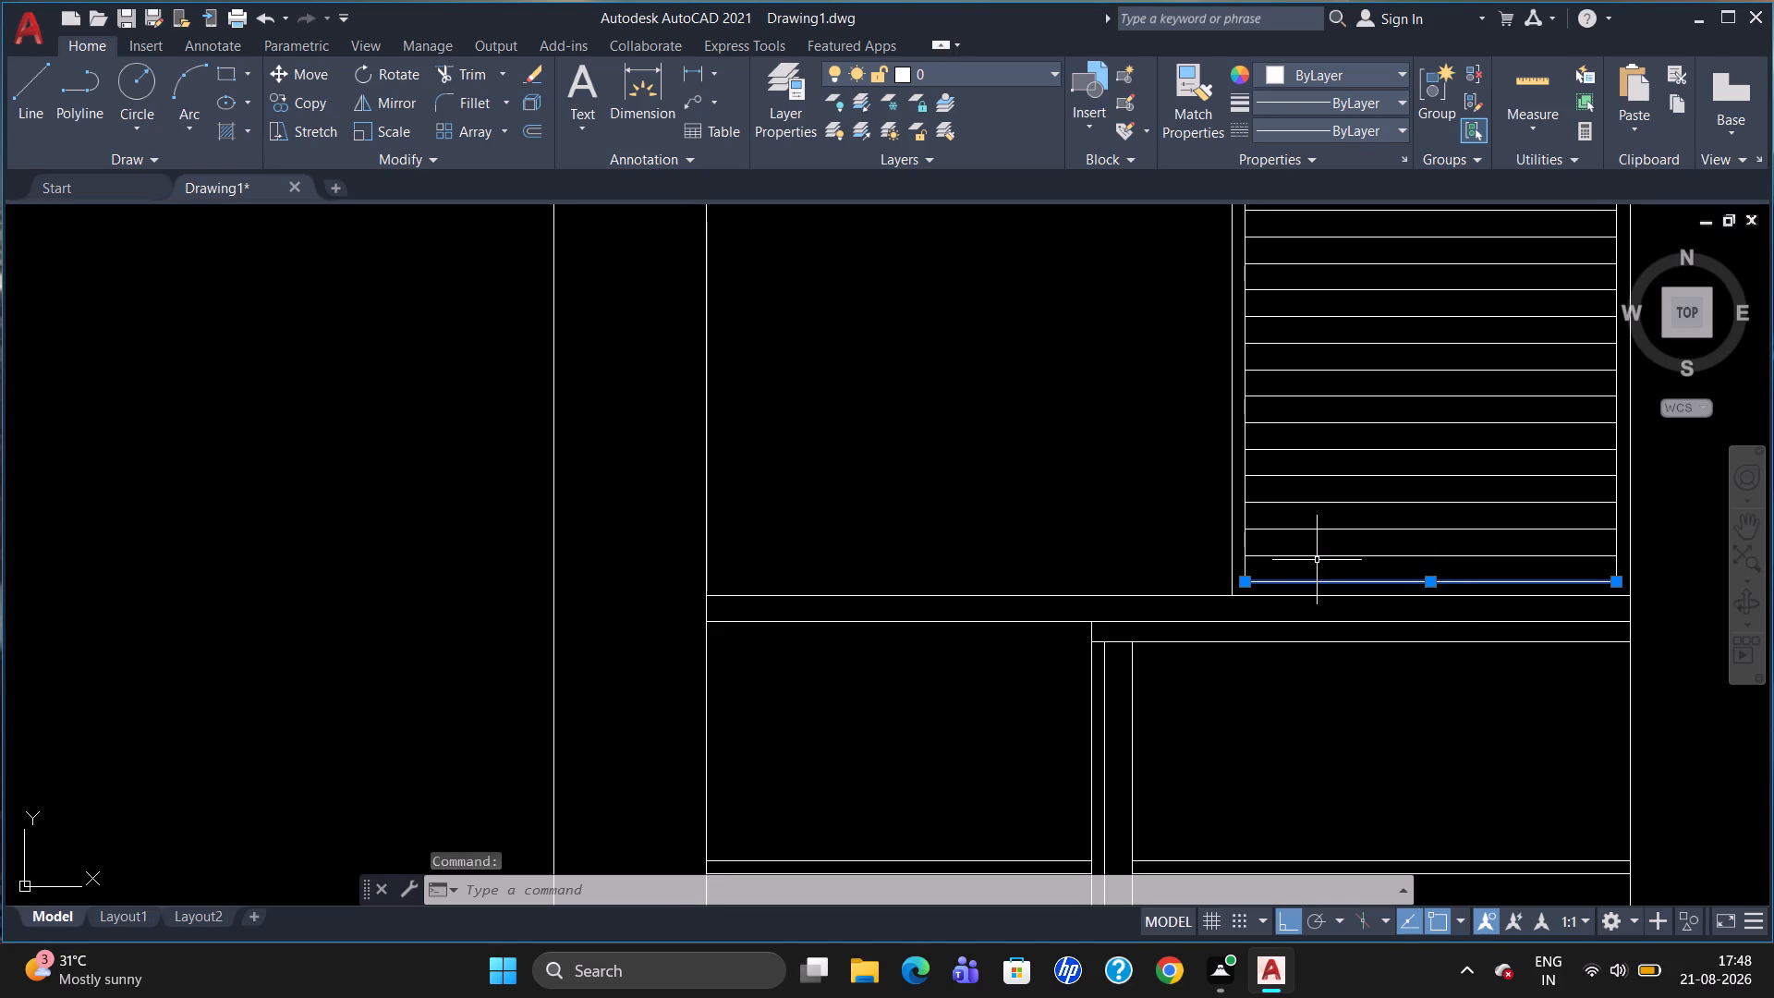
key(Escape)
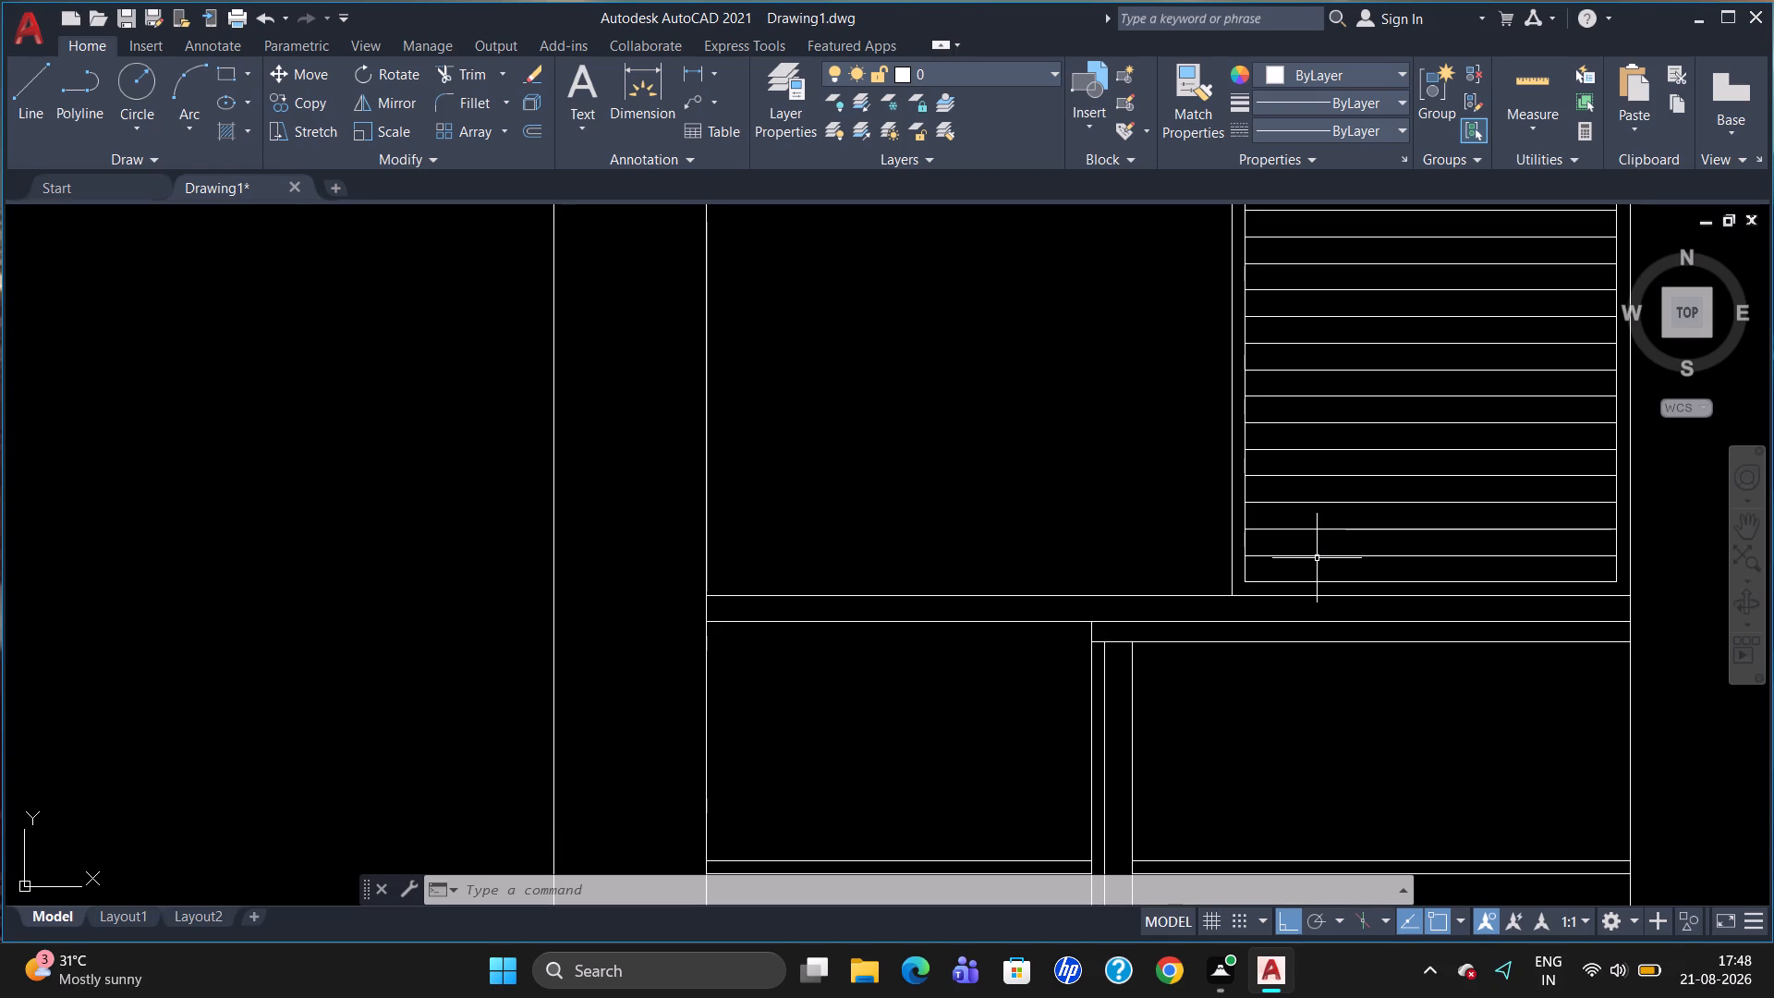
Draw a horizontal line across the compartment beside the slatted frame, starting 600 above its lower-left corner and ending at the vertical divider.
scroll(1331, 494, down, 3)
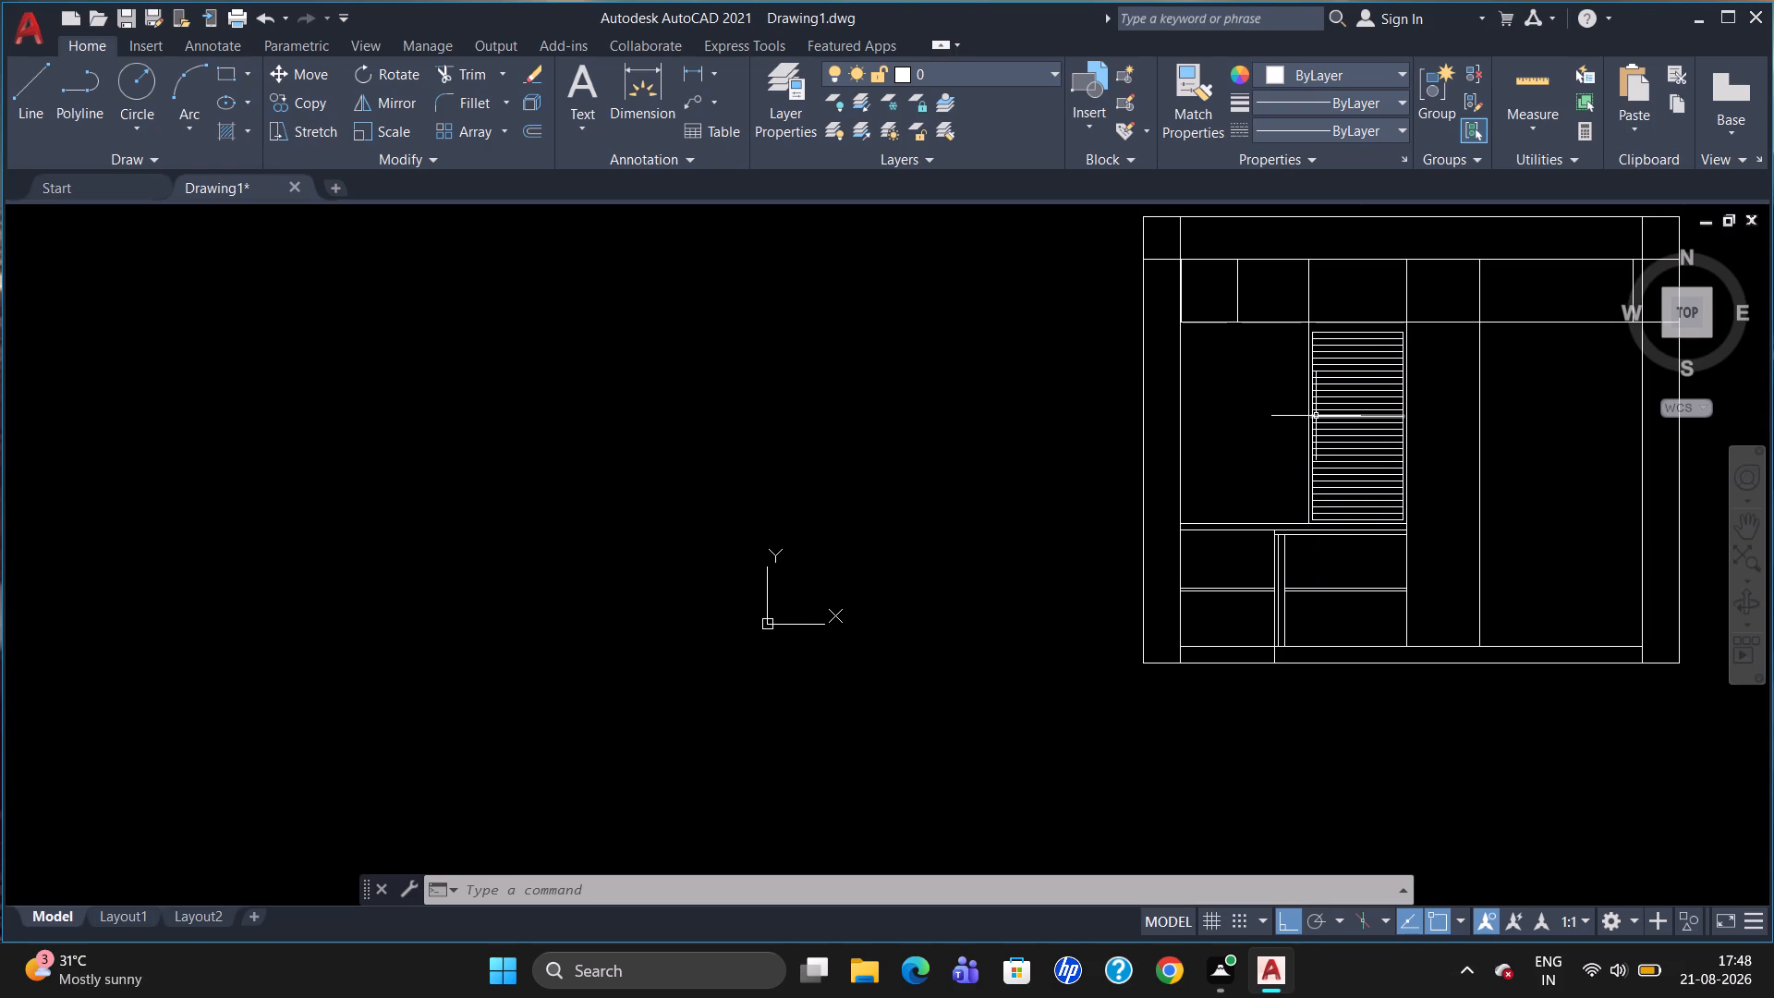
key(l)
key(Return)
text(TK)
key(Return)
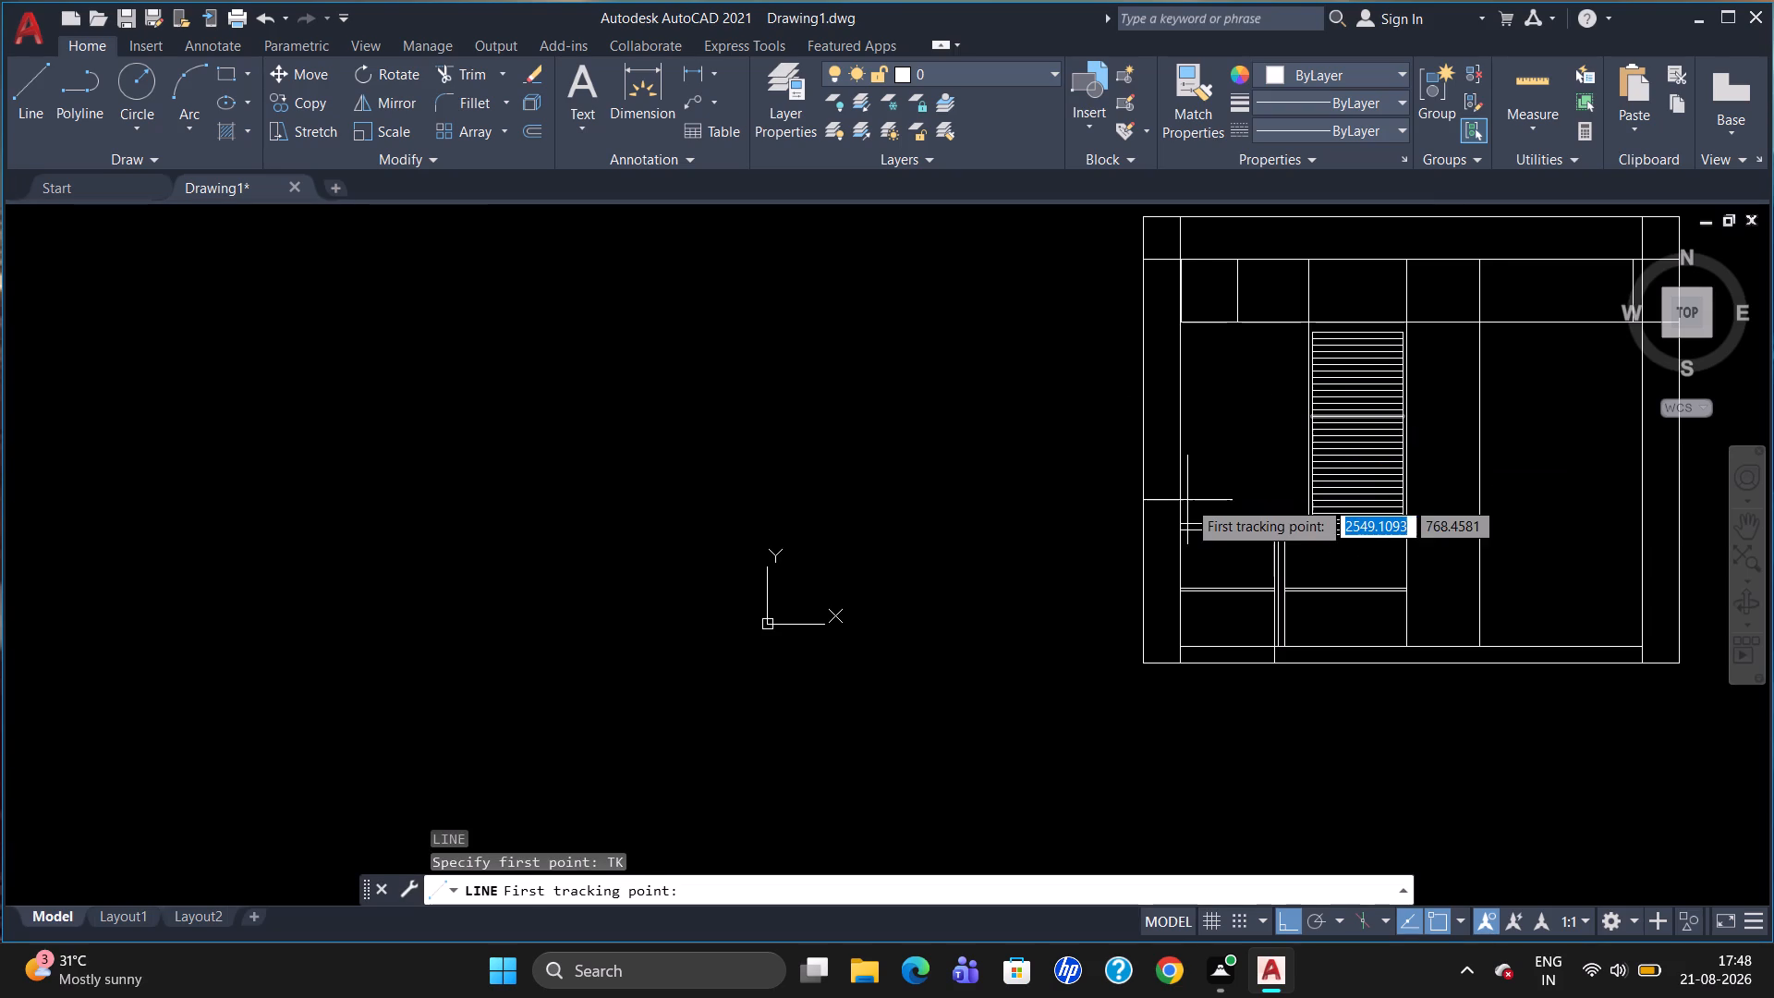
click(1181, 525)
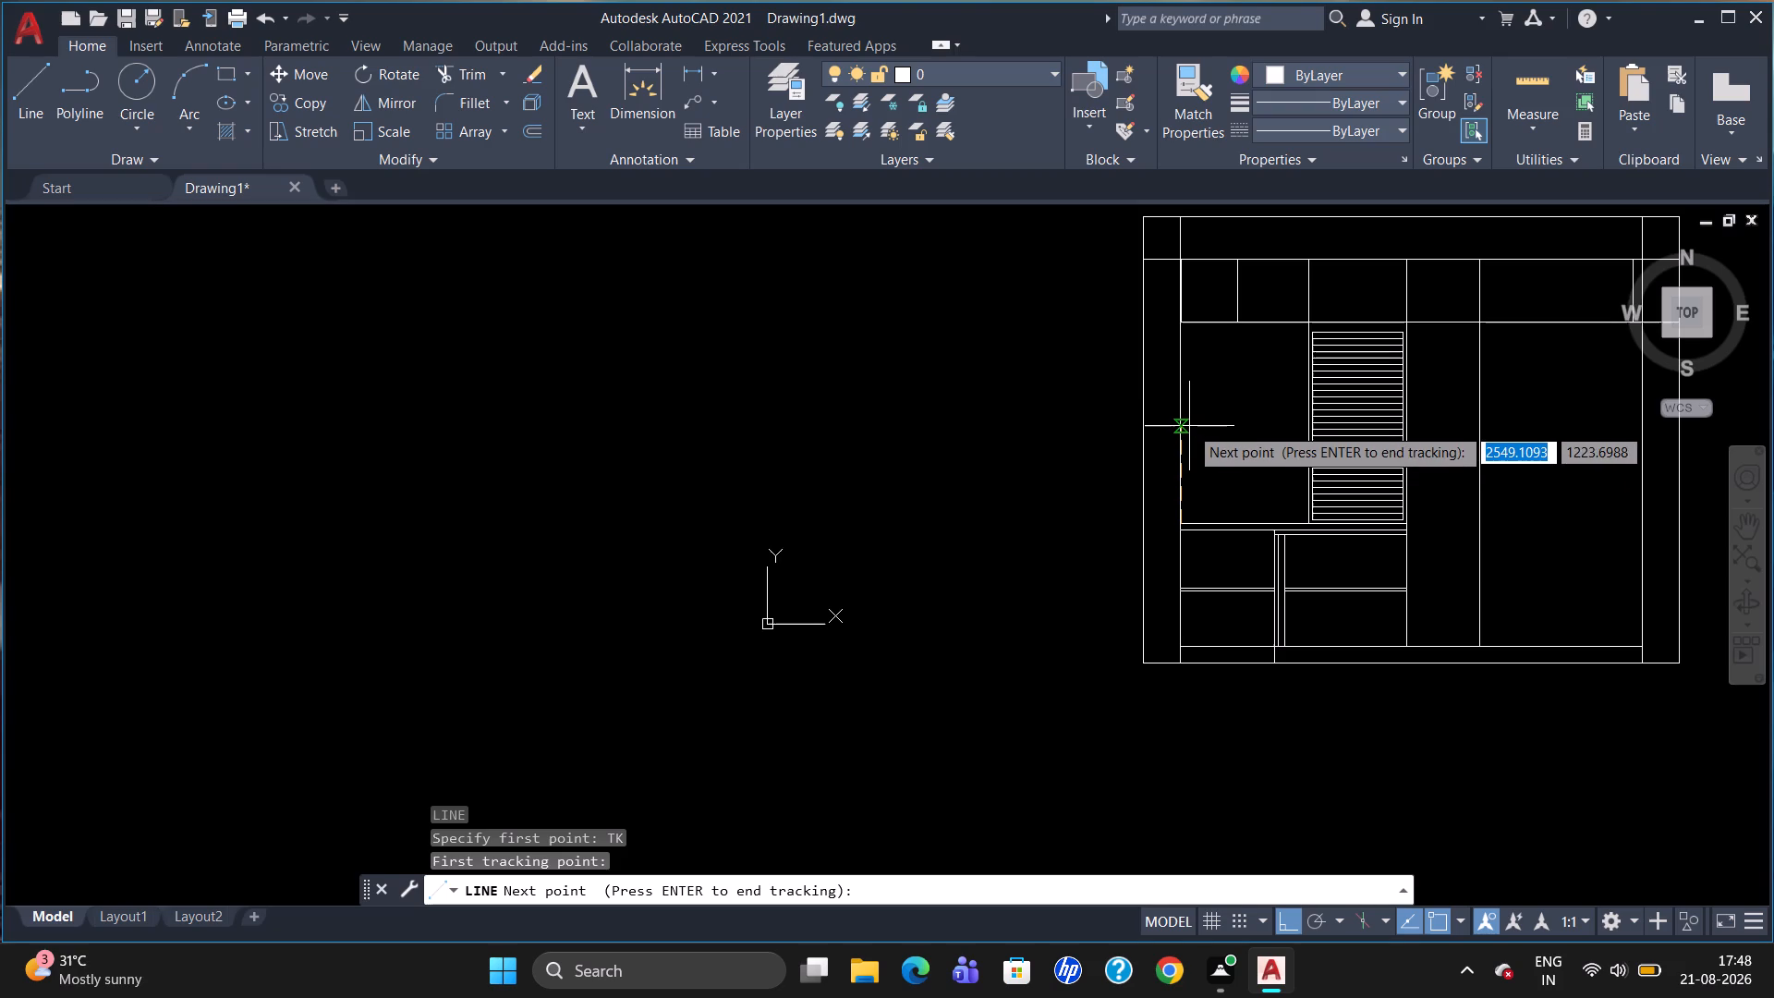
text(600)
key(Return)
key(Return)
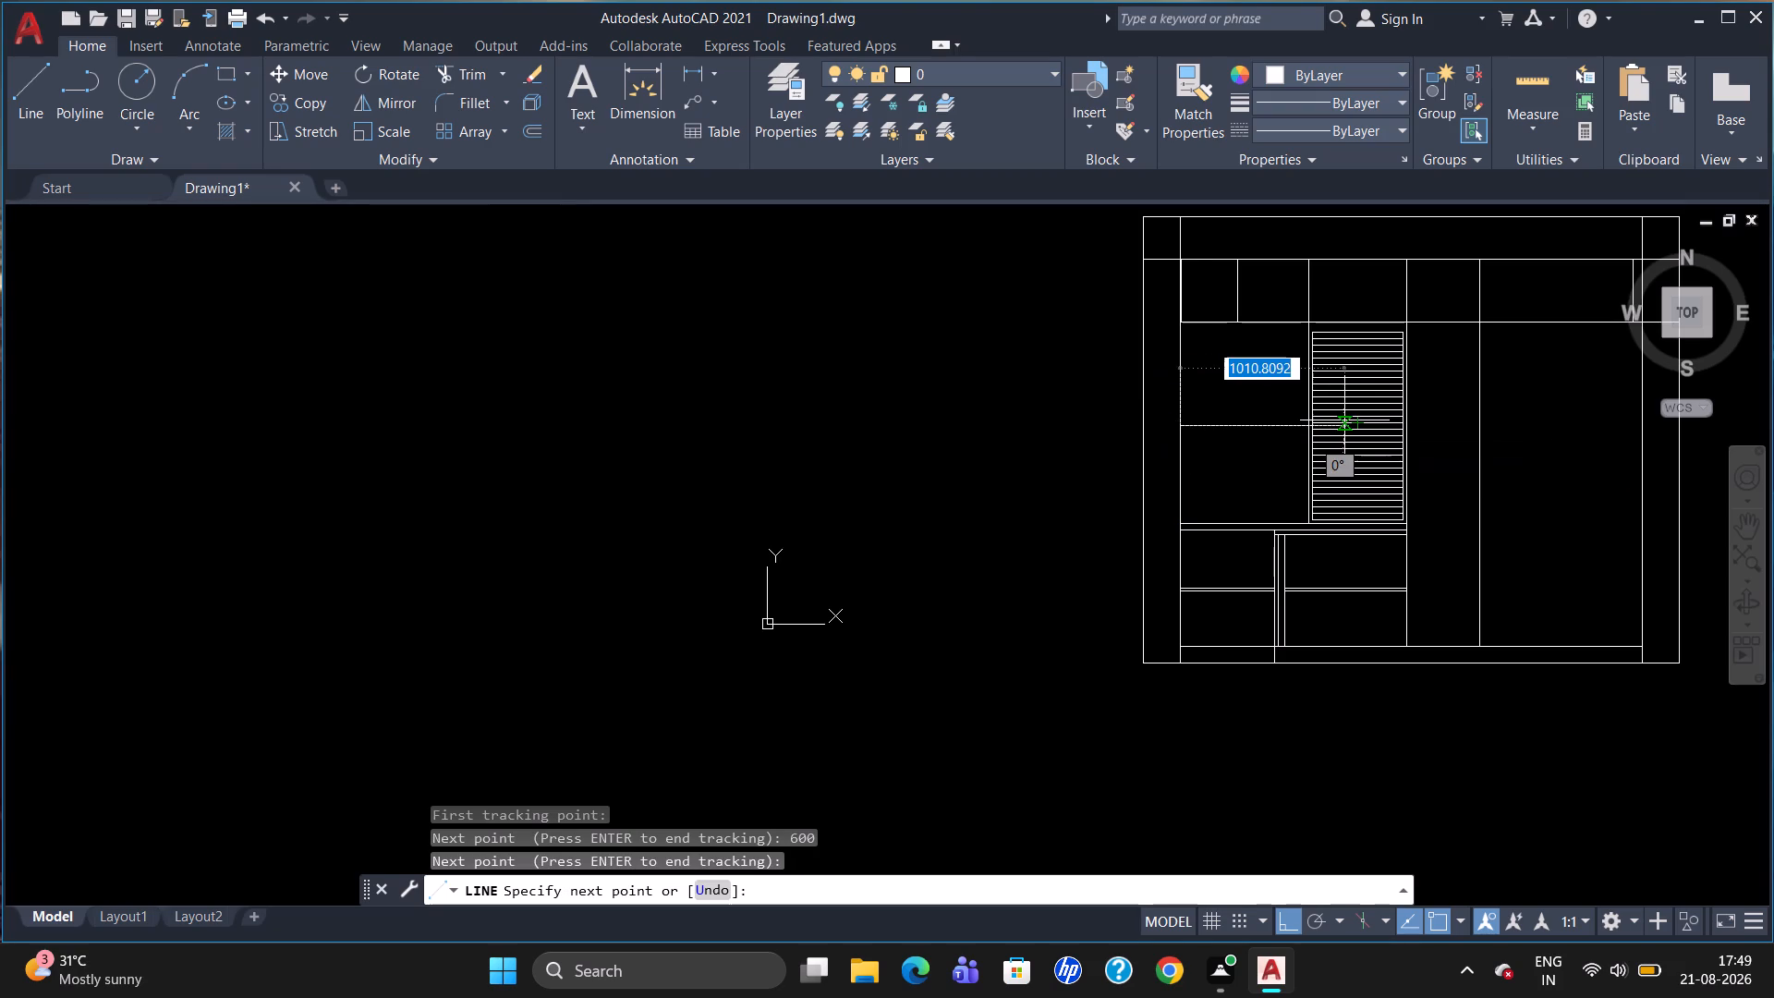
scroll(1281, 413, up, 4)
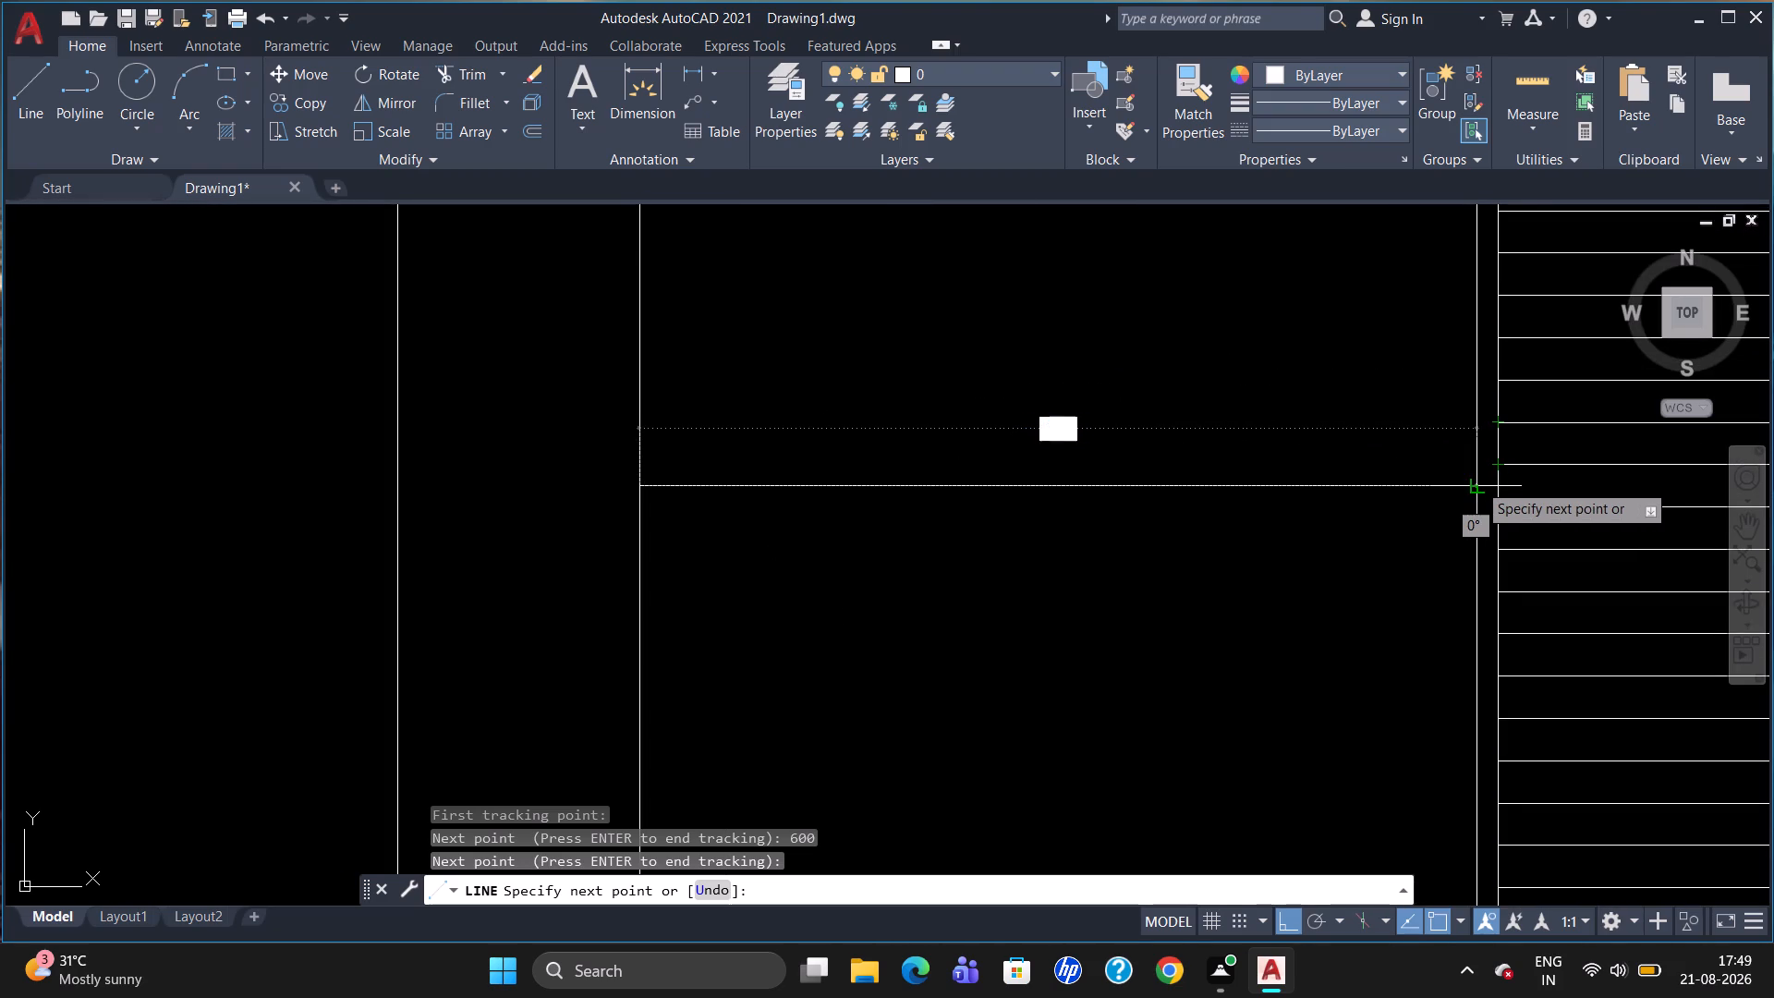
click(1477, 482)
key(Escape)
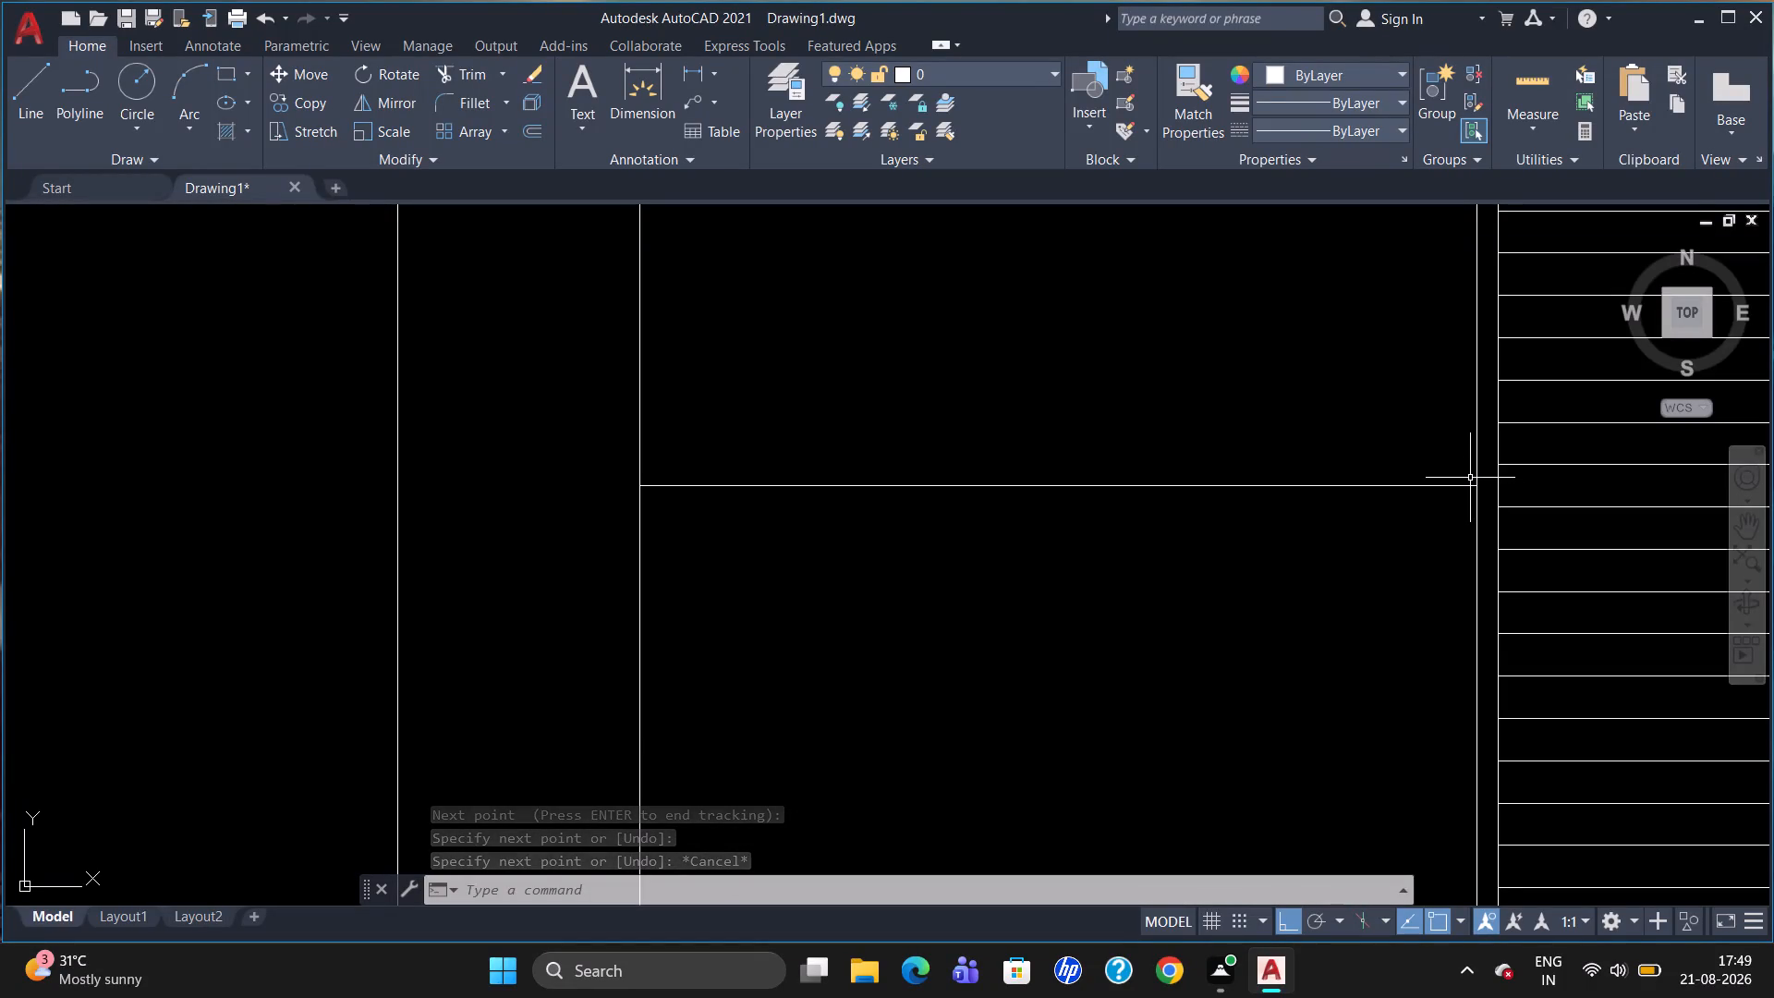
Draw a vertical line from the lower end of the top strip's first divider down to the new horizontal line.
scroll(1473, 478, down, 1)
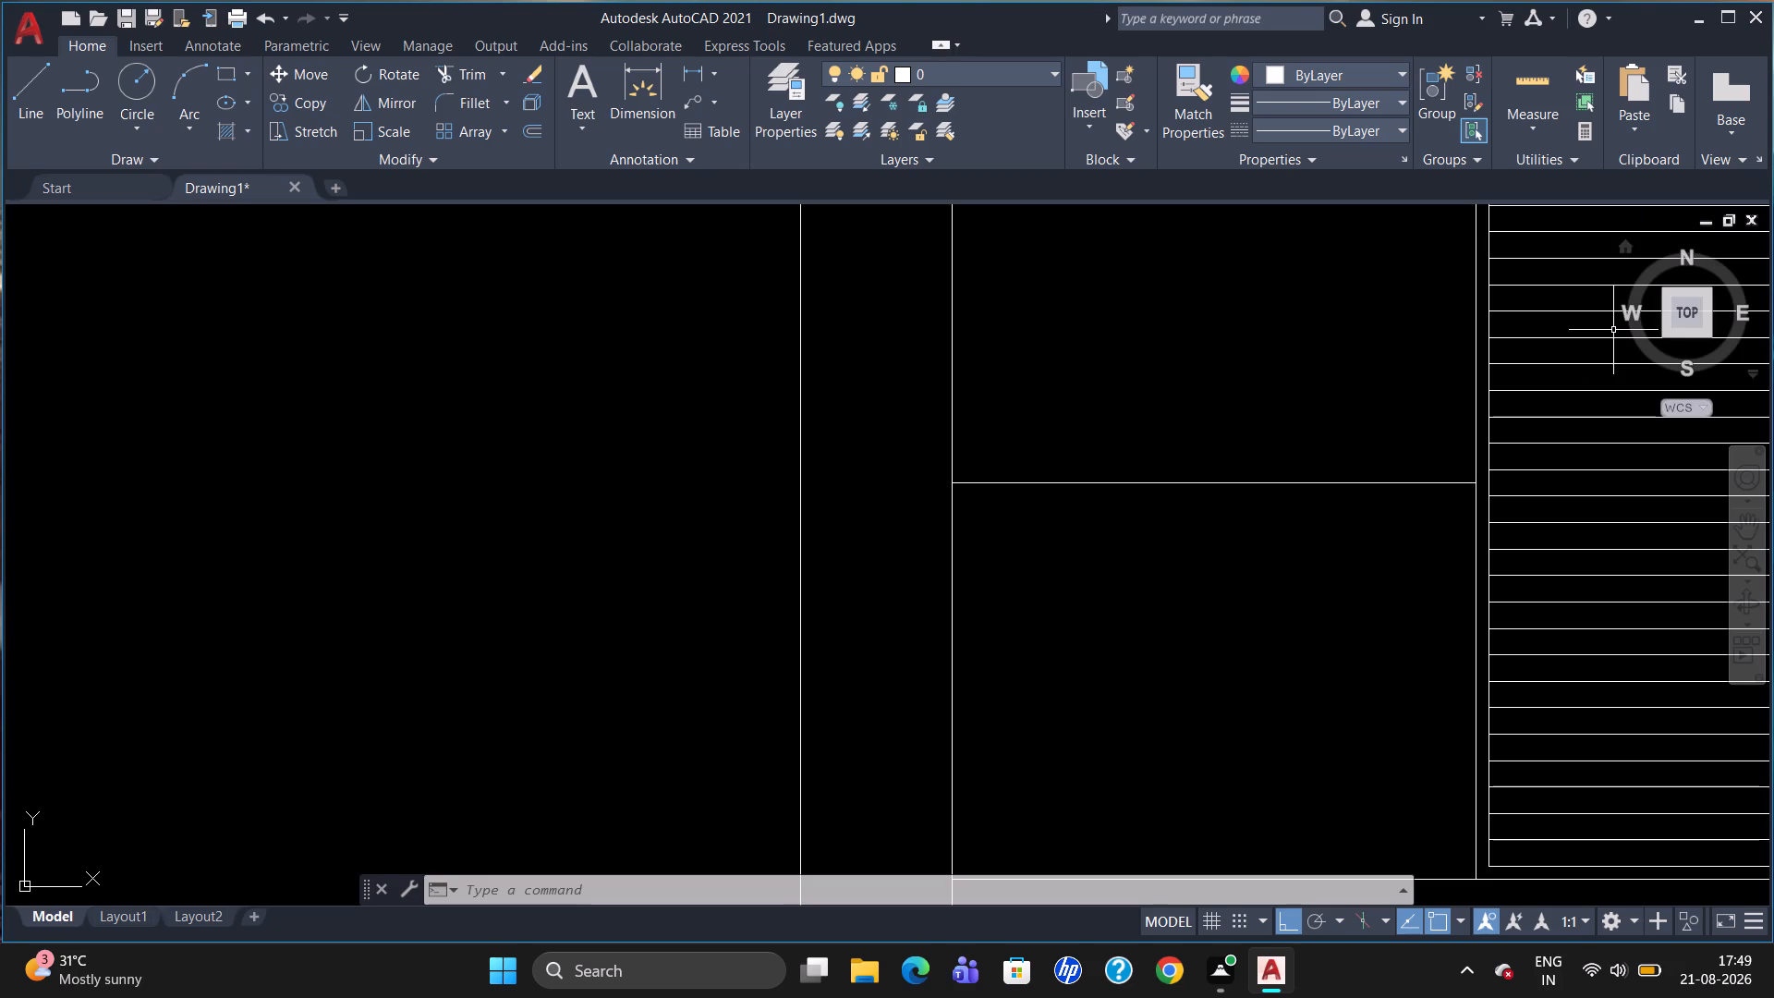
scroll(1318, 303, down, 3)
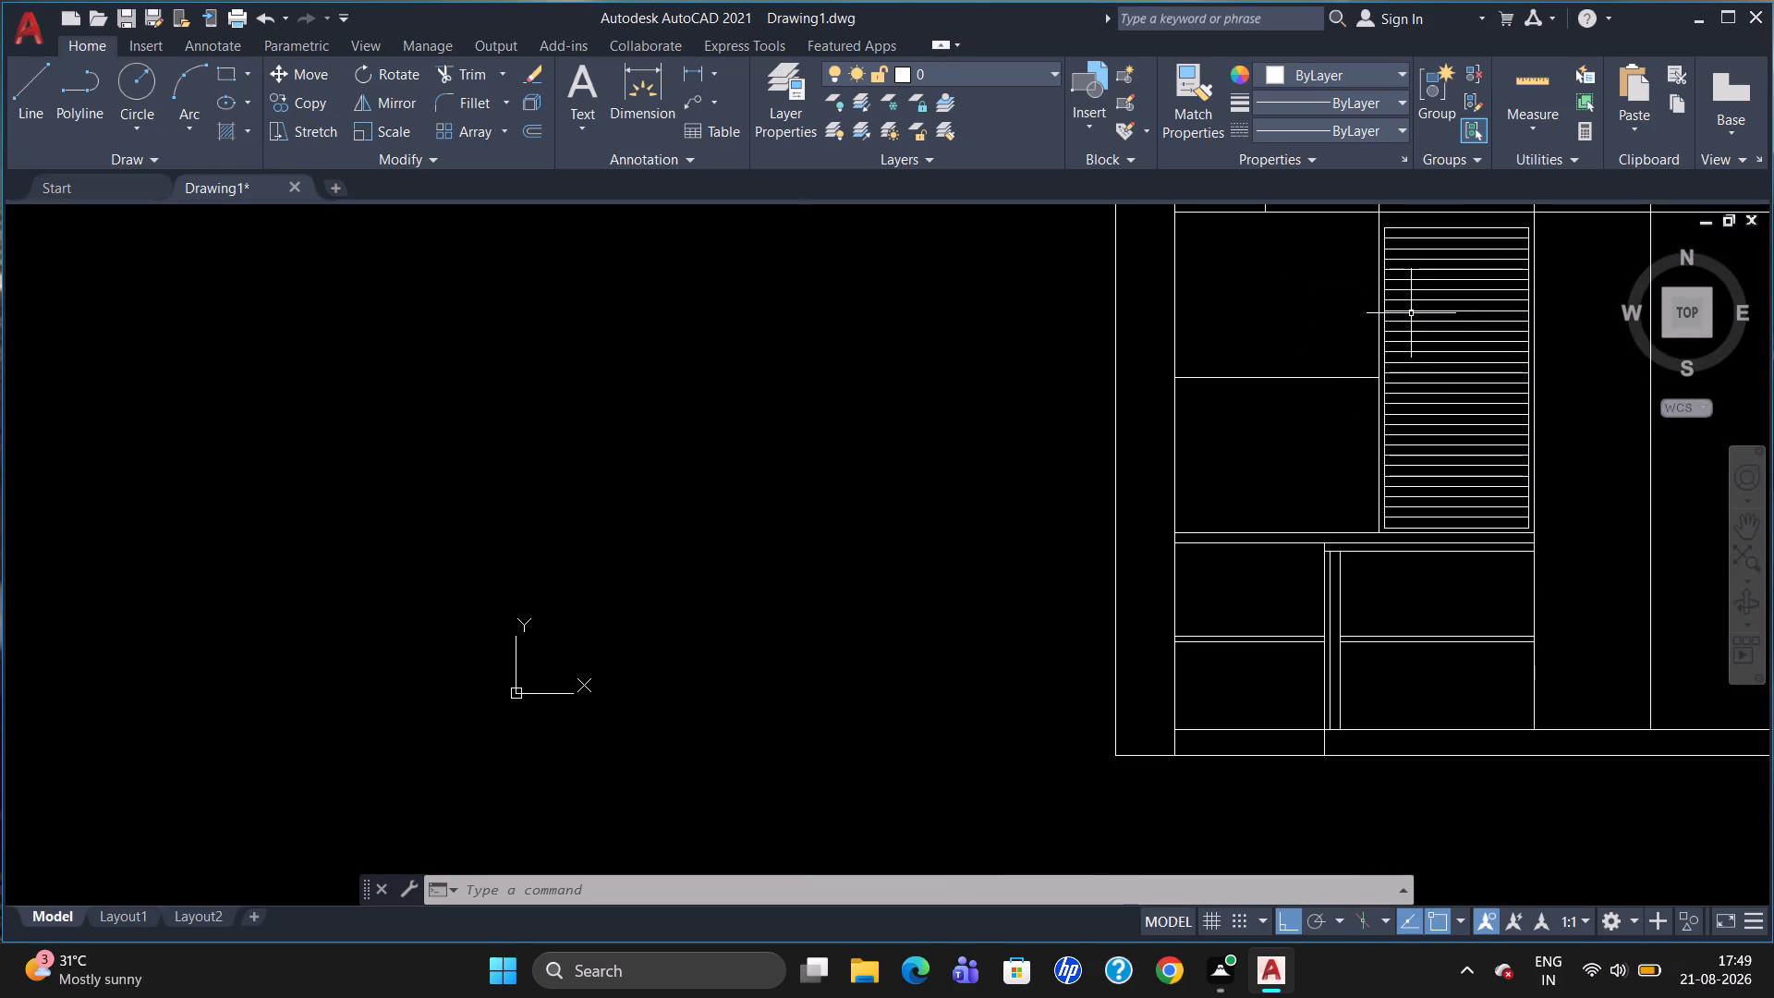
scroll(1411, 313, down, 2)
scroll(1345, 237, up, 1)
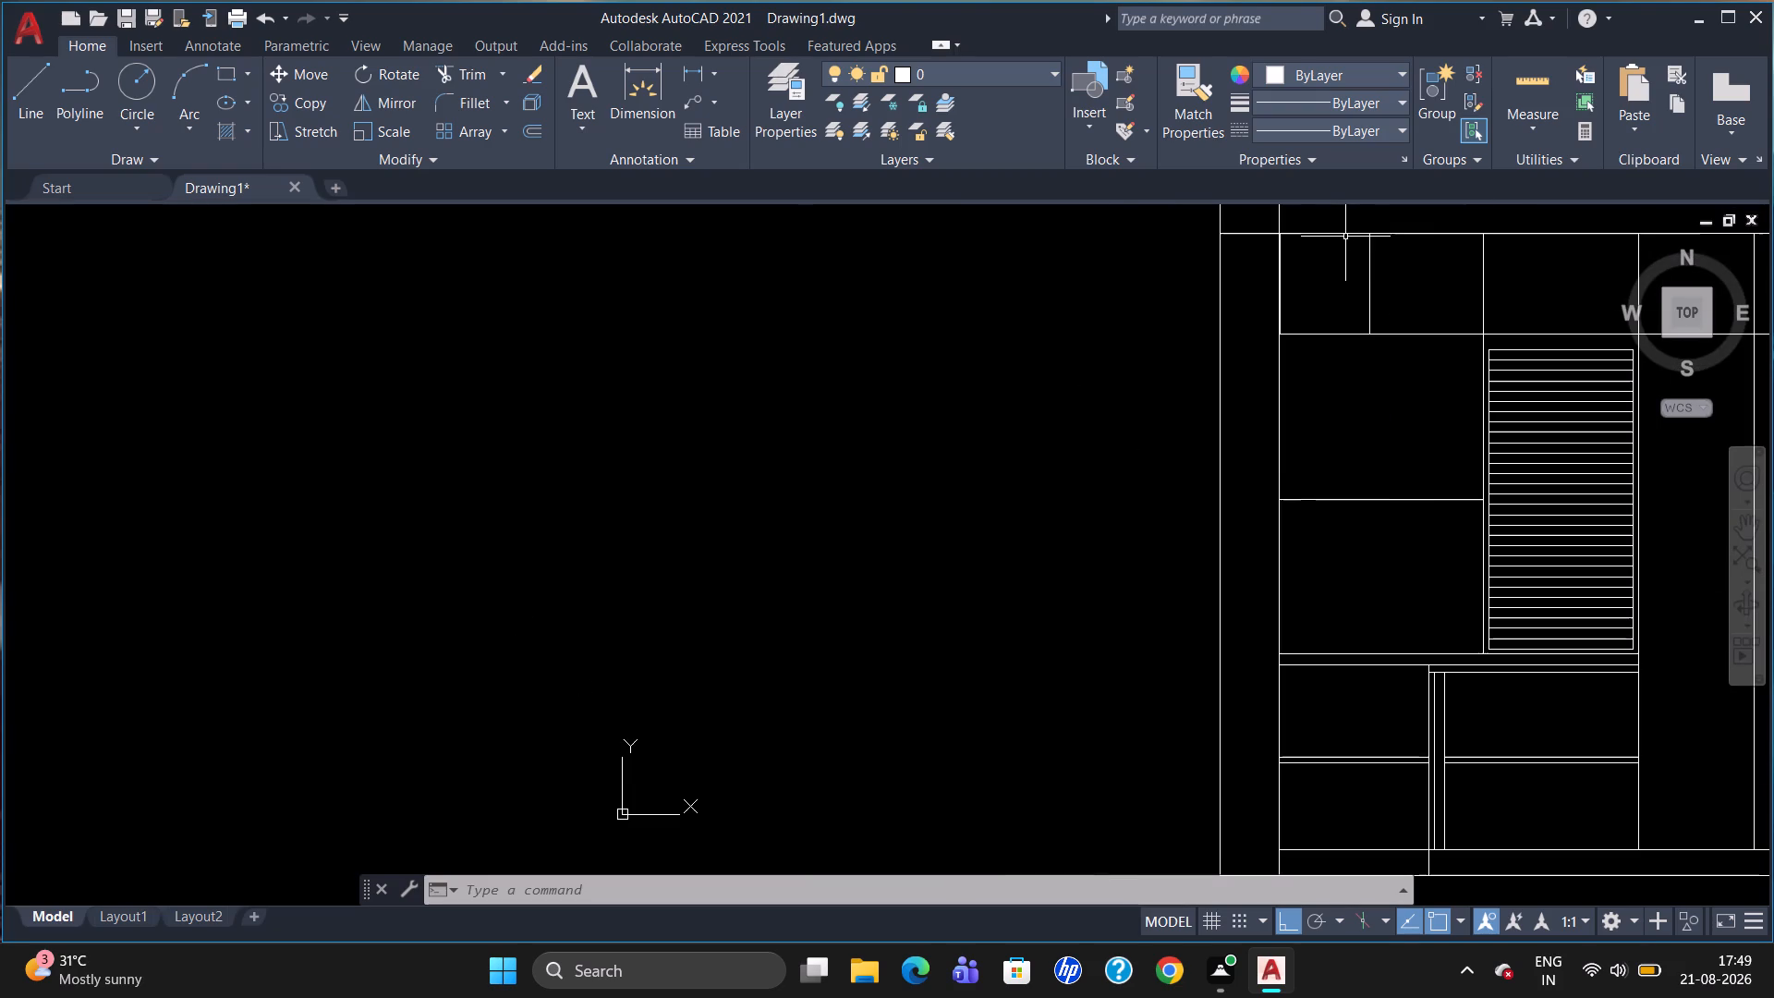
scroll(1345, 237, up, 1)
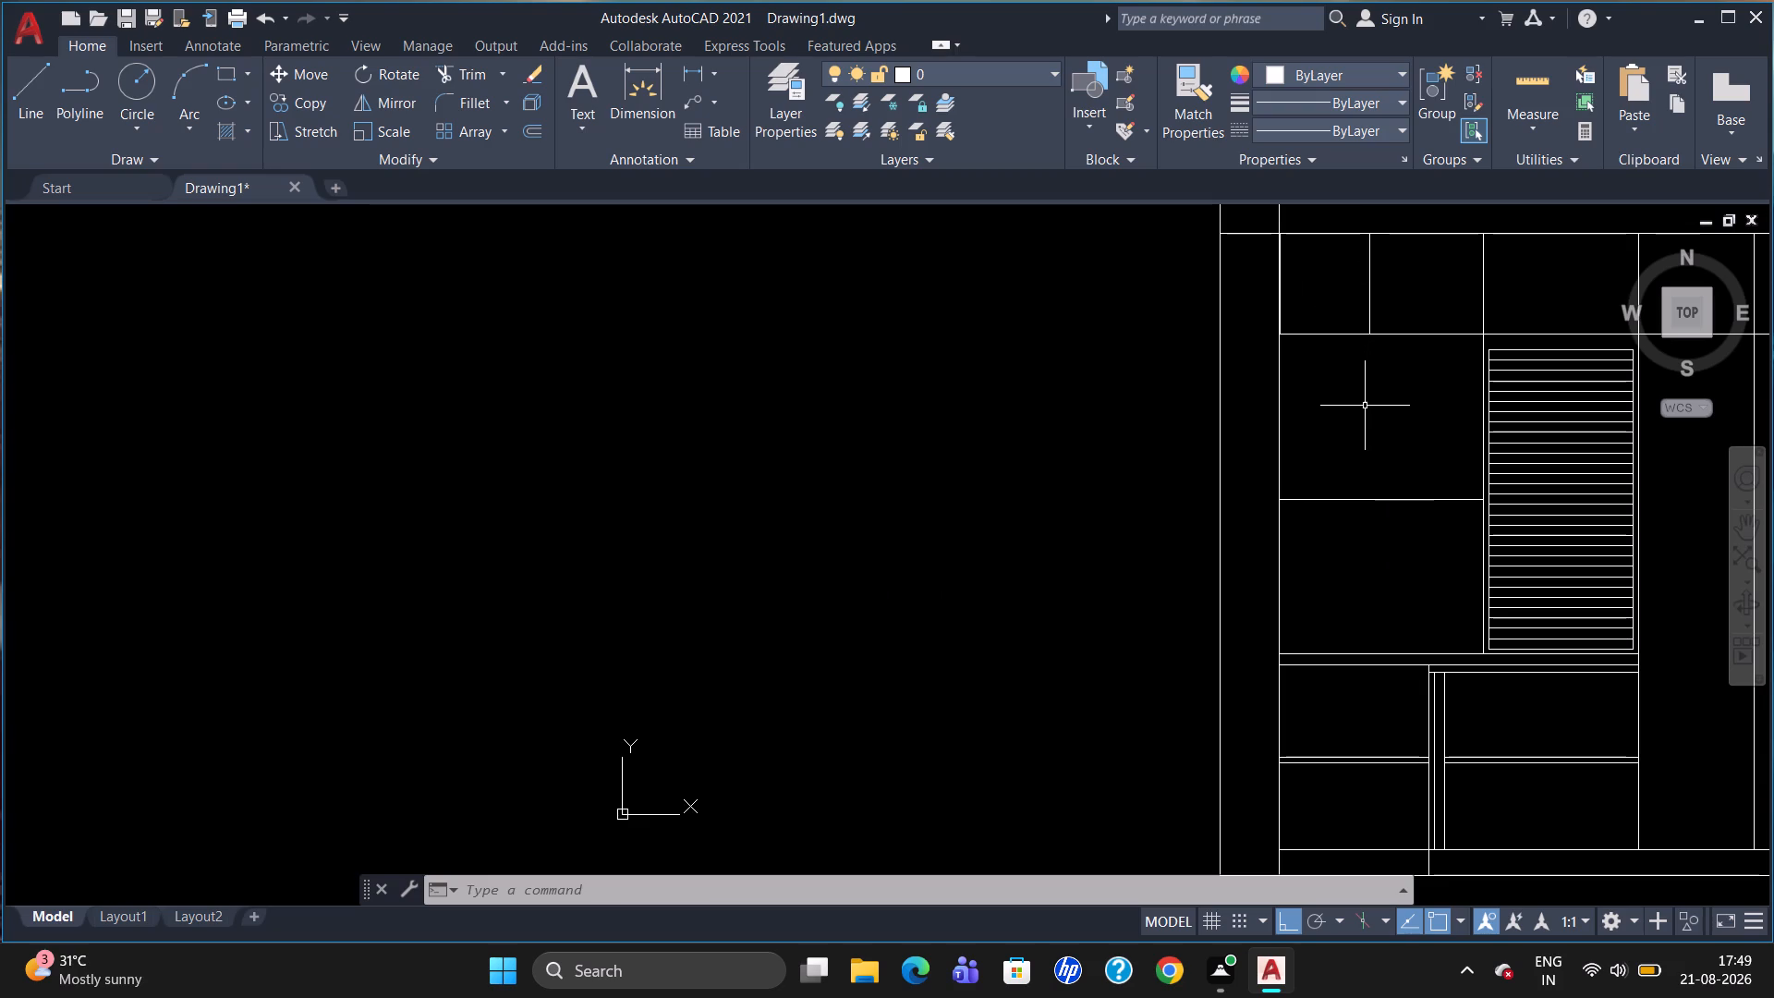
key(l)
key(Return)
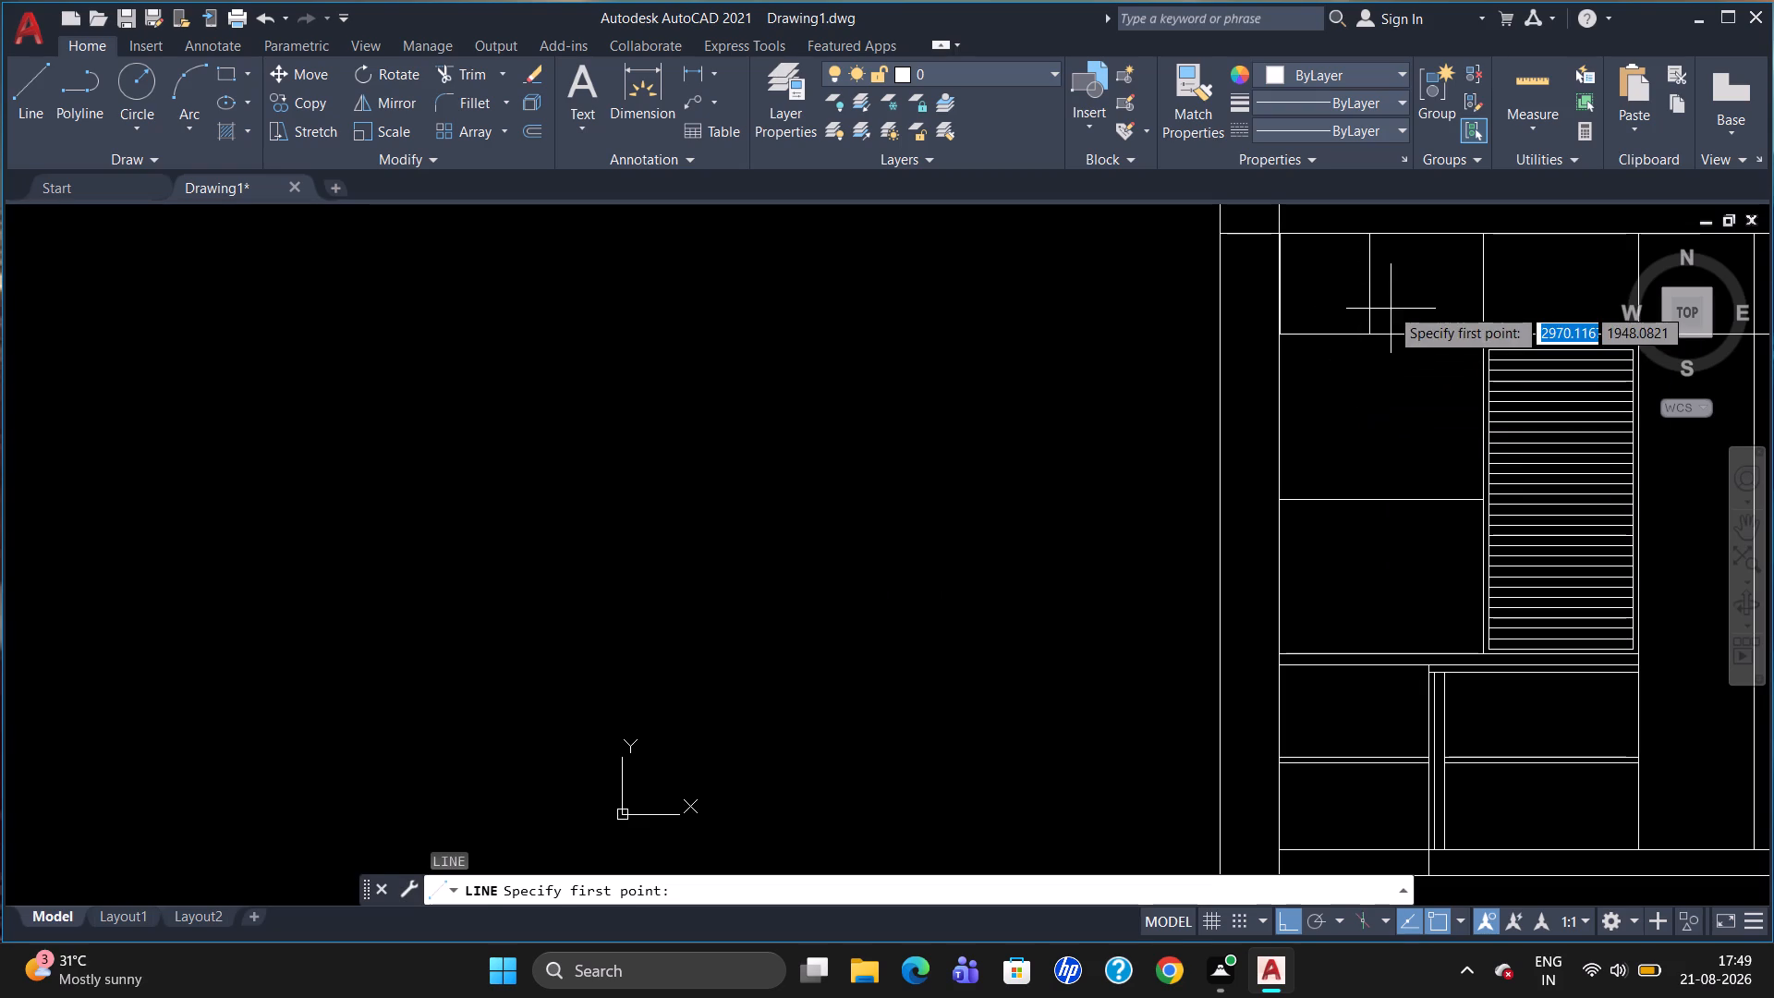
click(1374, 330)
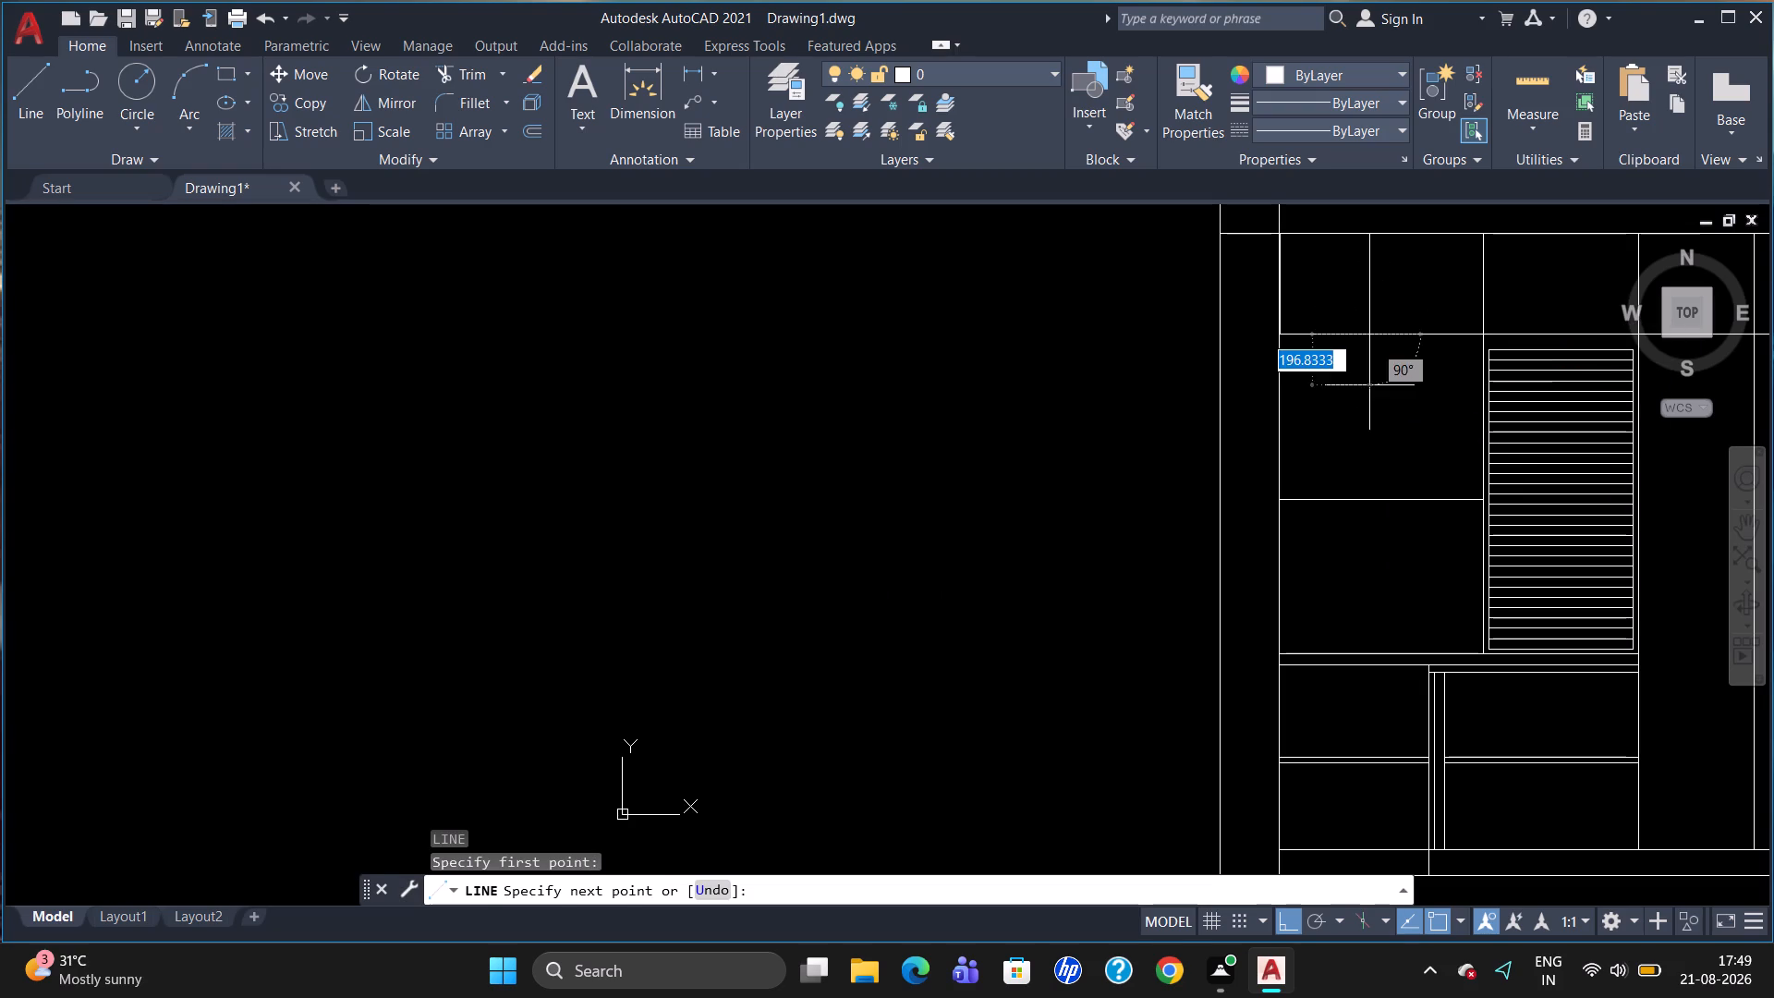
click(1367, 499)
key(Escape)
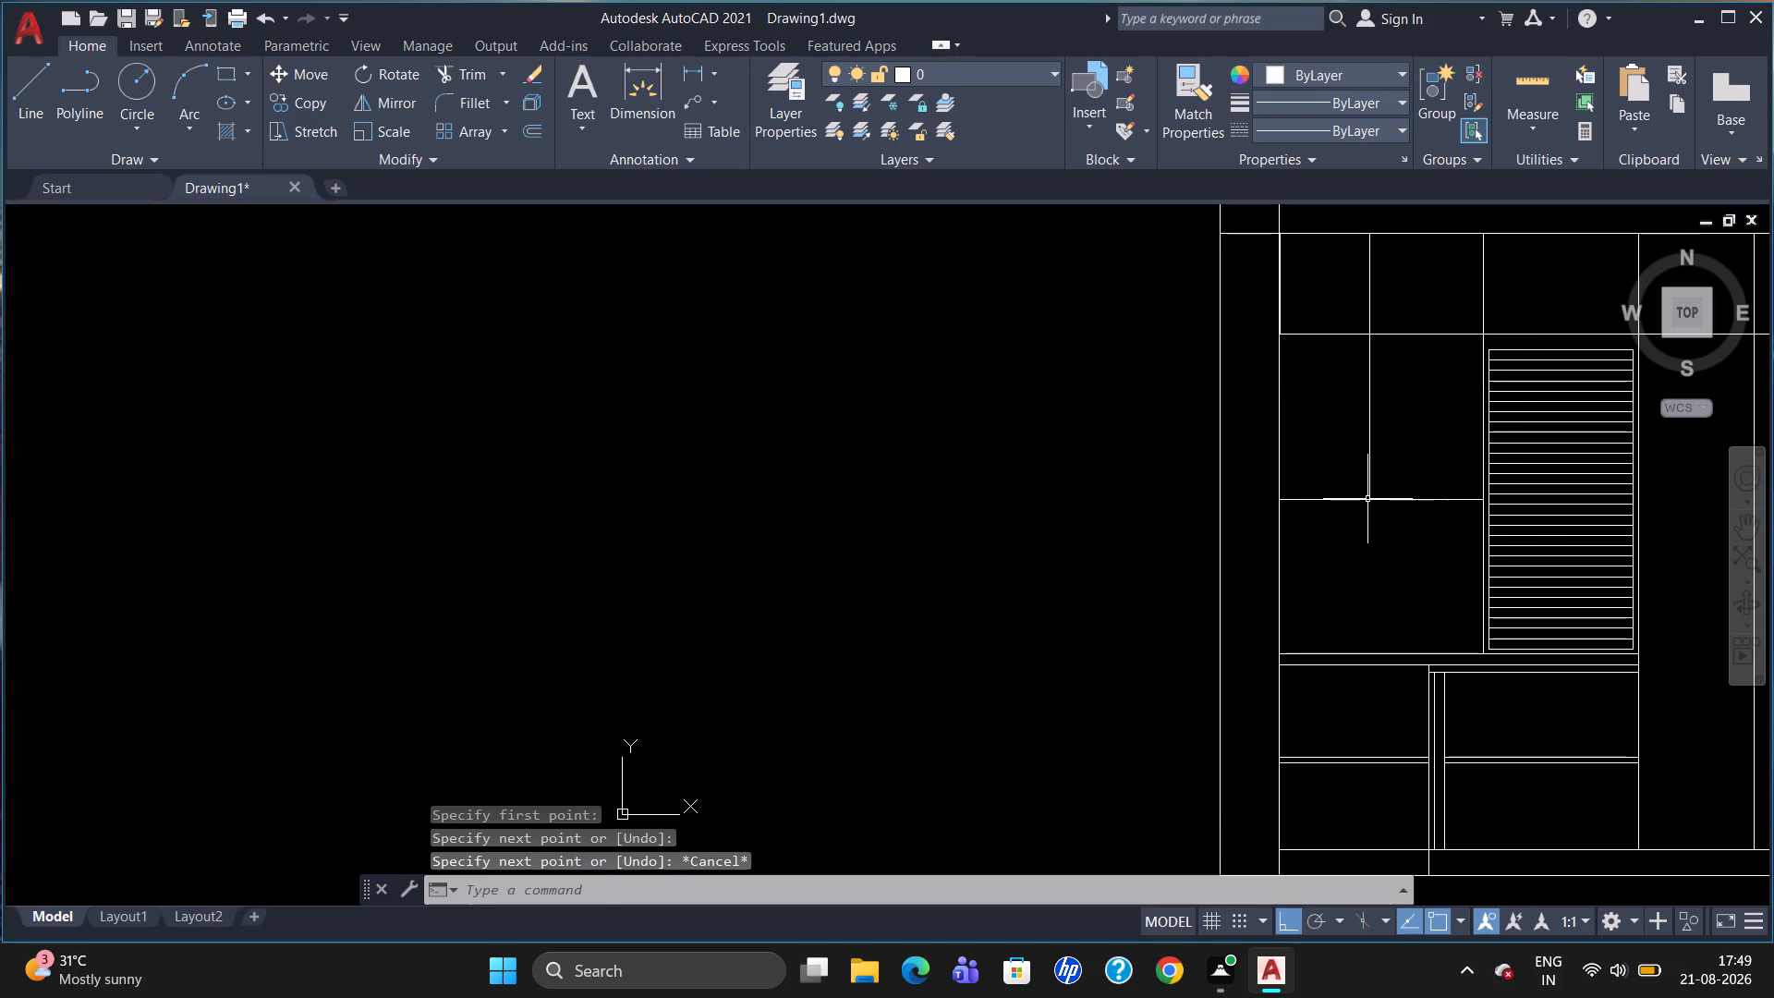
Offset the new vertical divider line by 10 to both sides.
key(o)
key(Return)
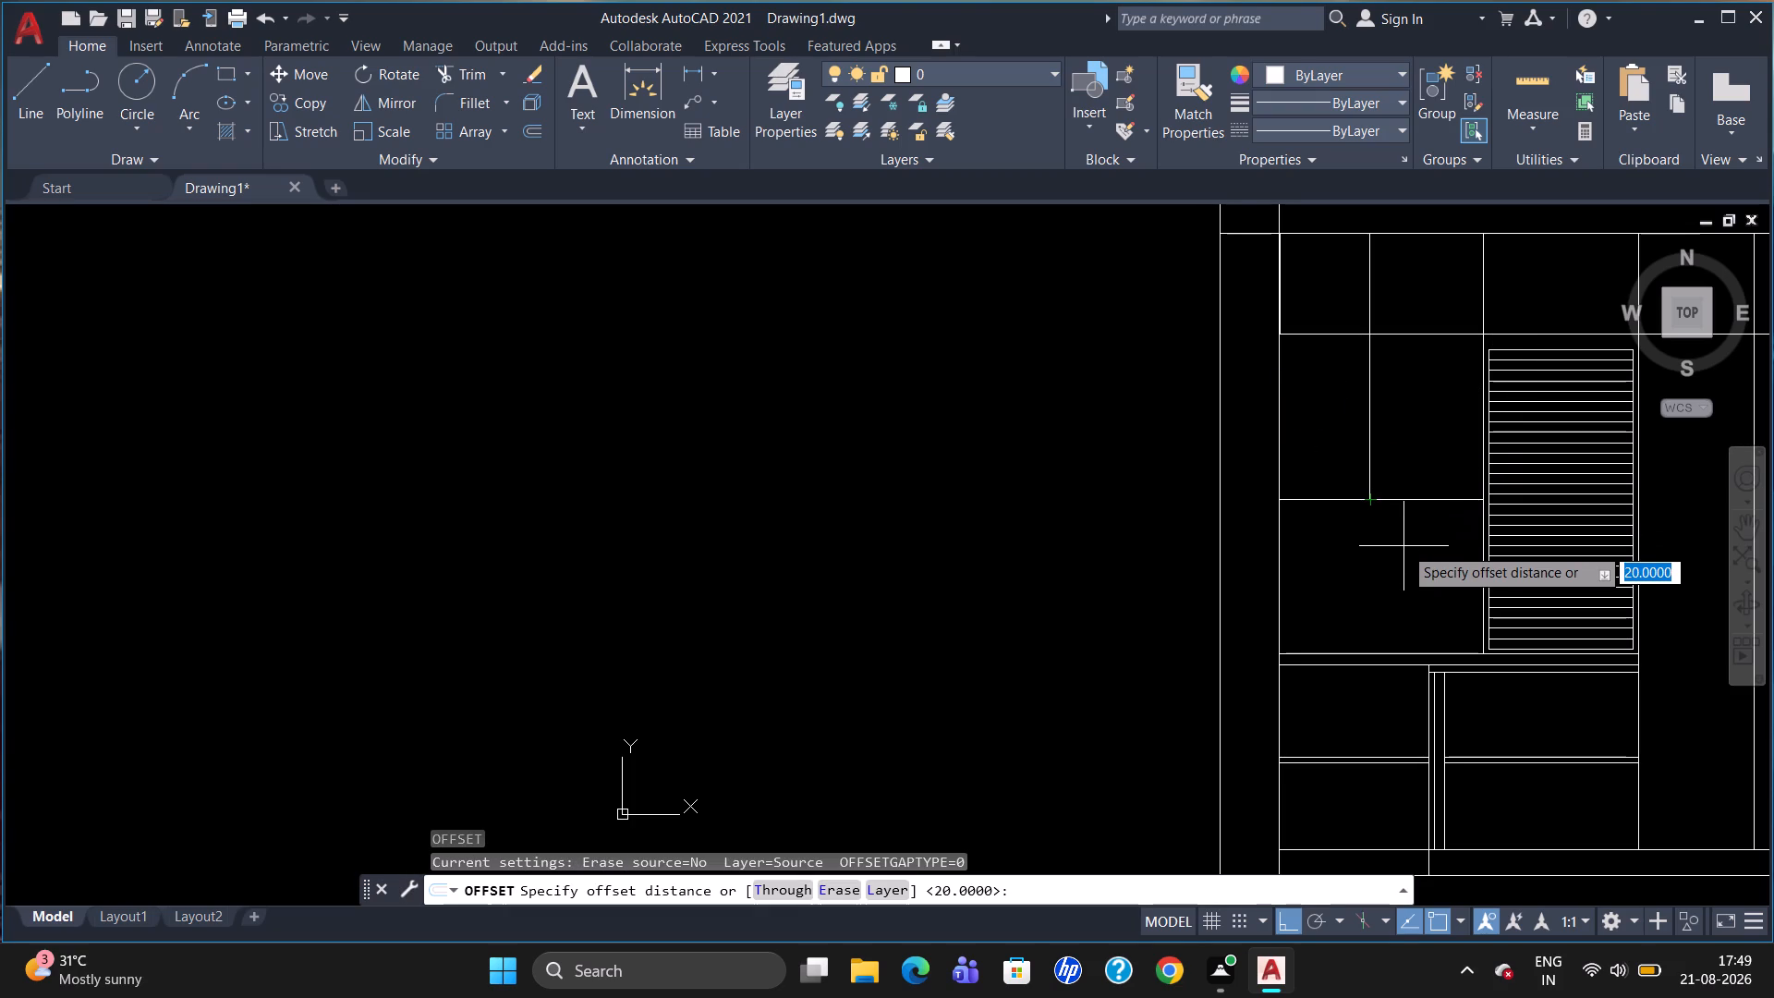
text(10)
key(Return)
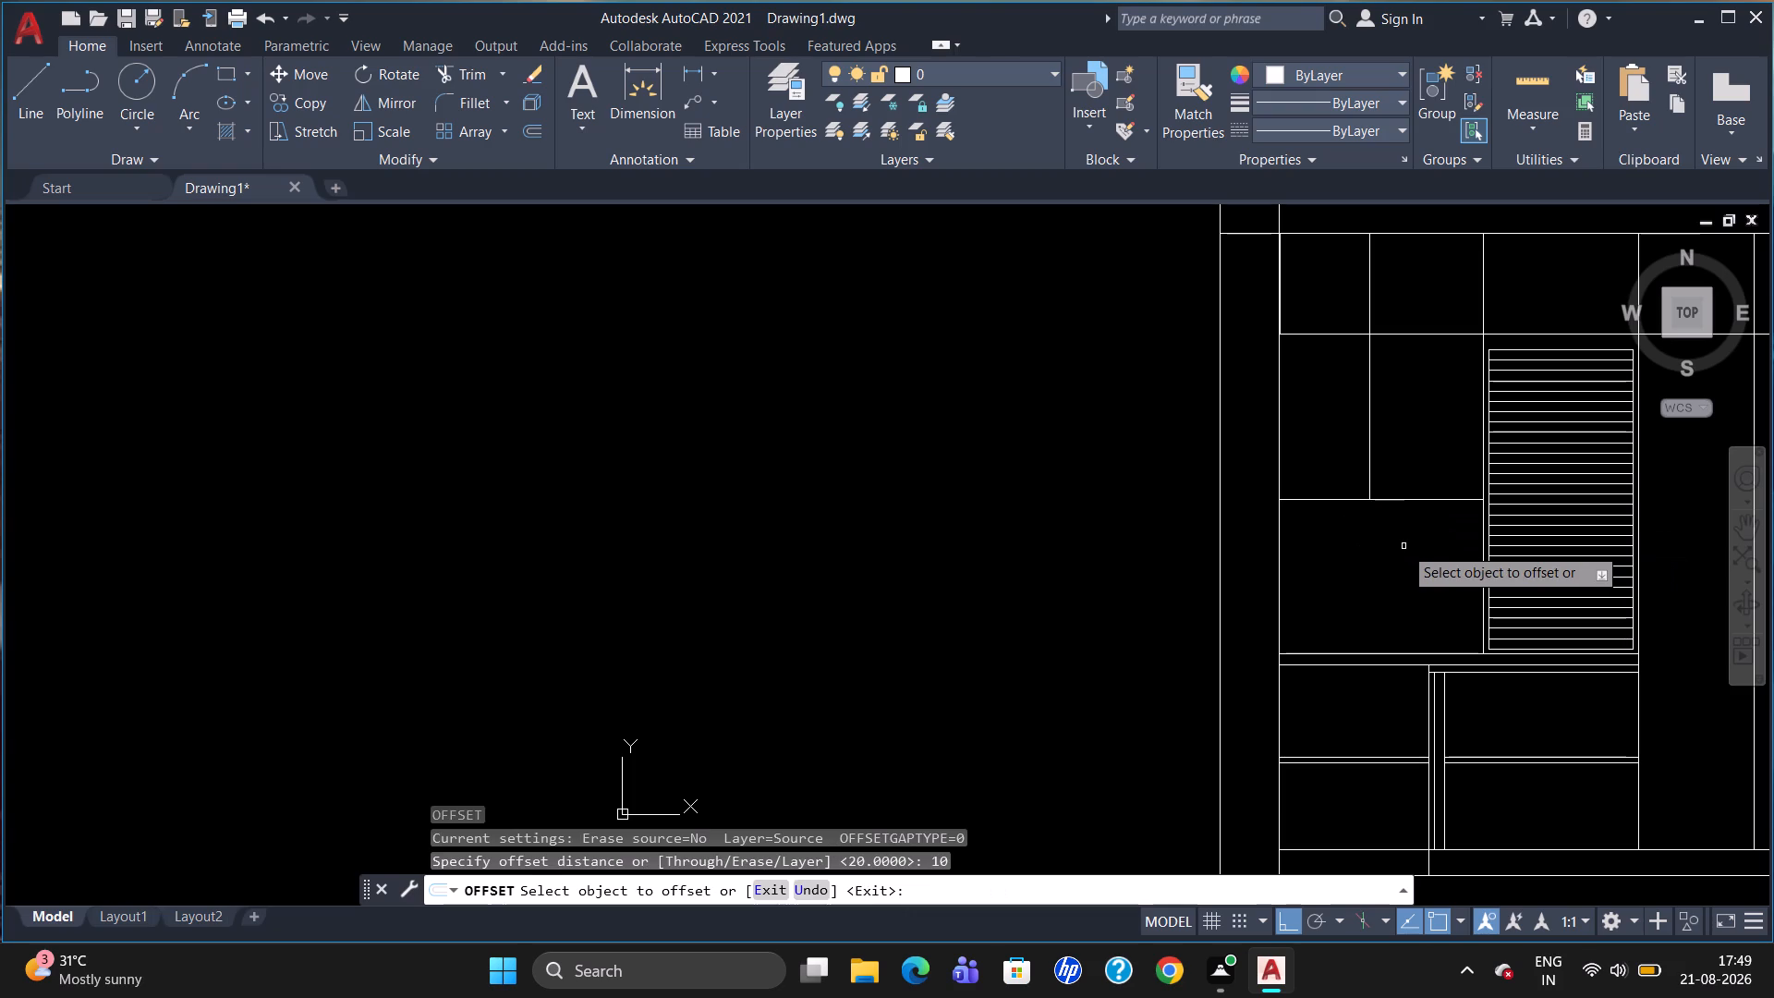
click(1369, 426)
click(1379, 429)
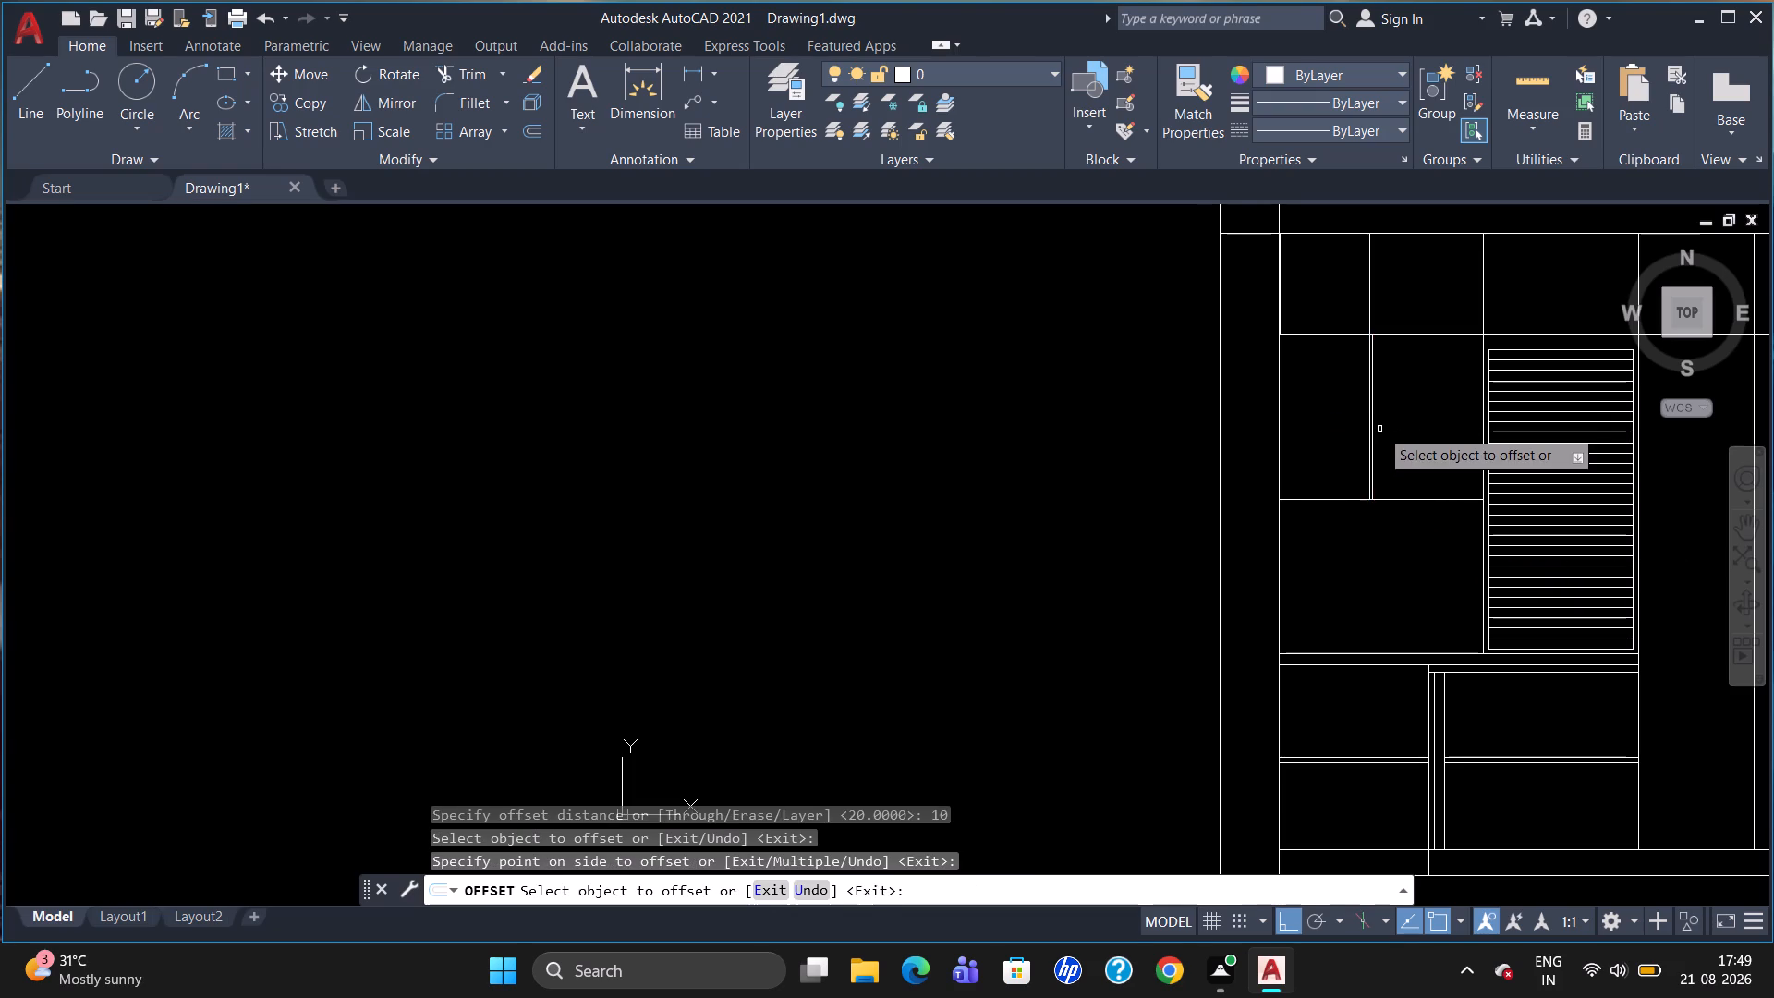
scroll(1380, 423, up, 2)
click(1351, 453)
click(1338, 461)
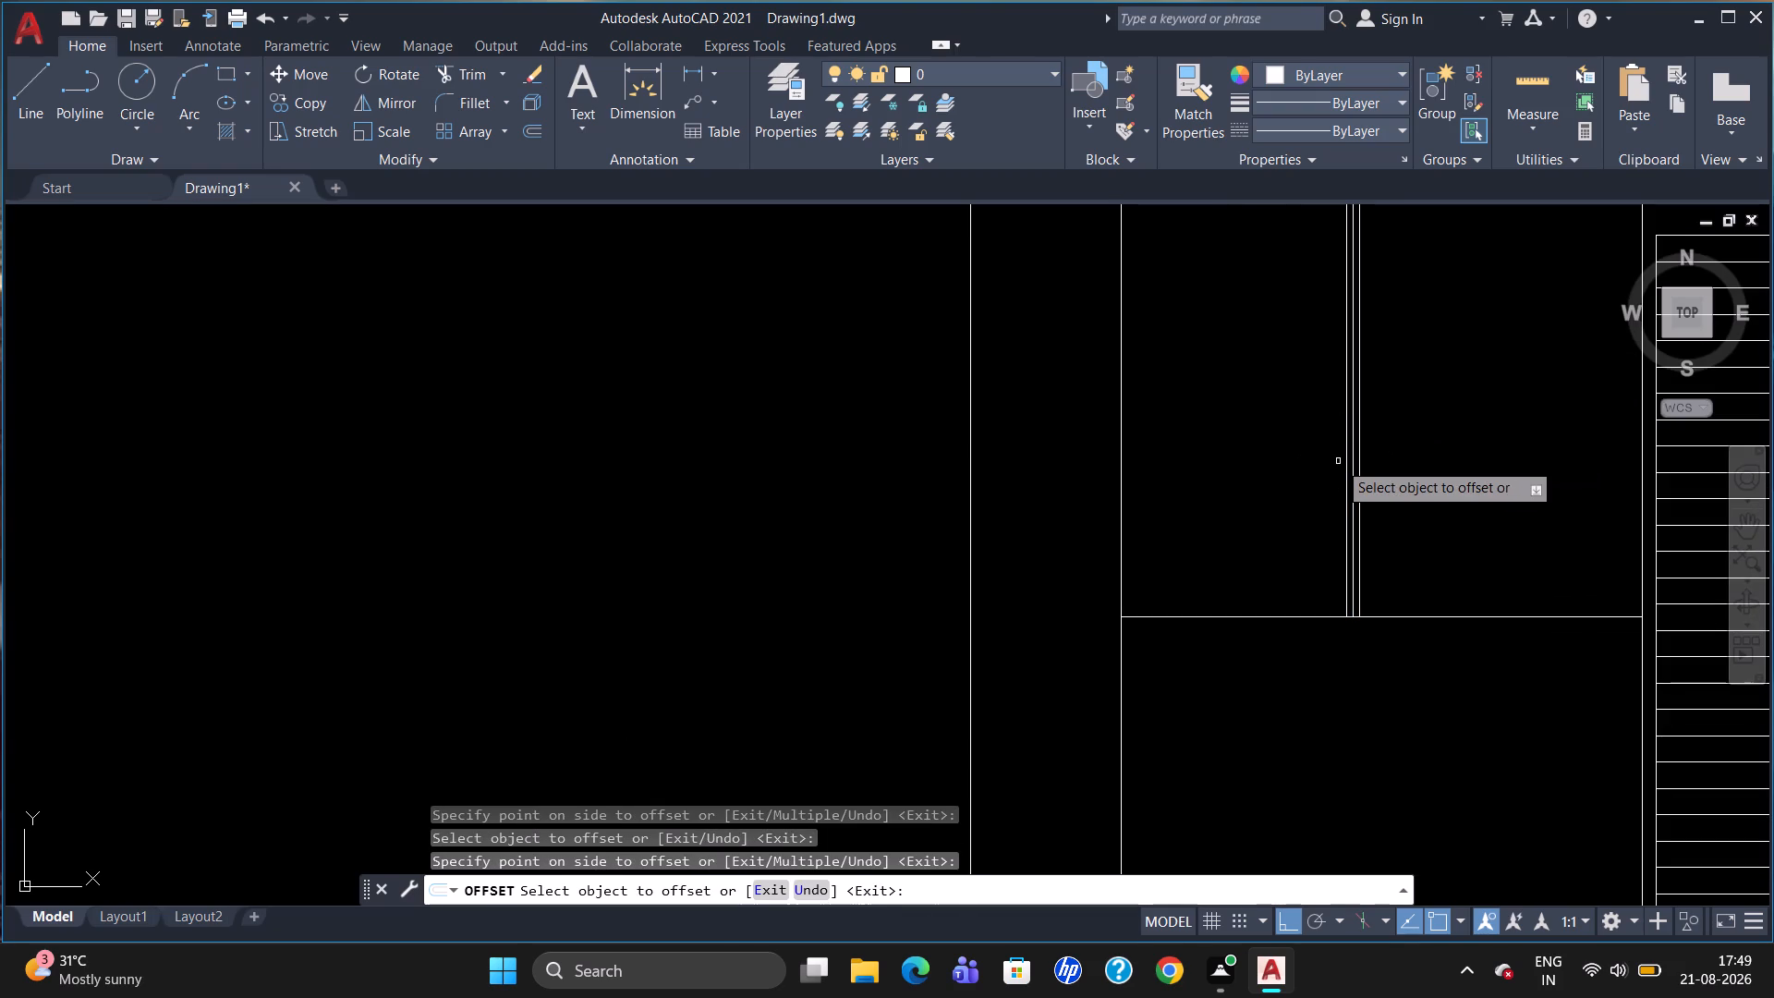
key(Escape)
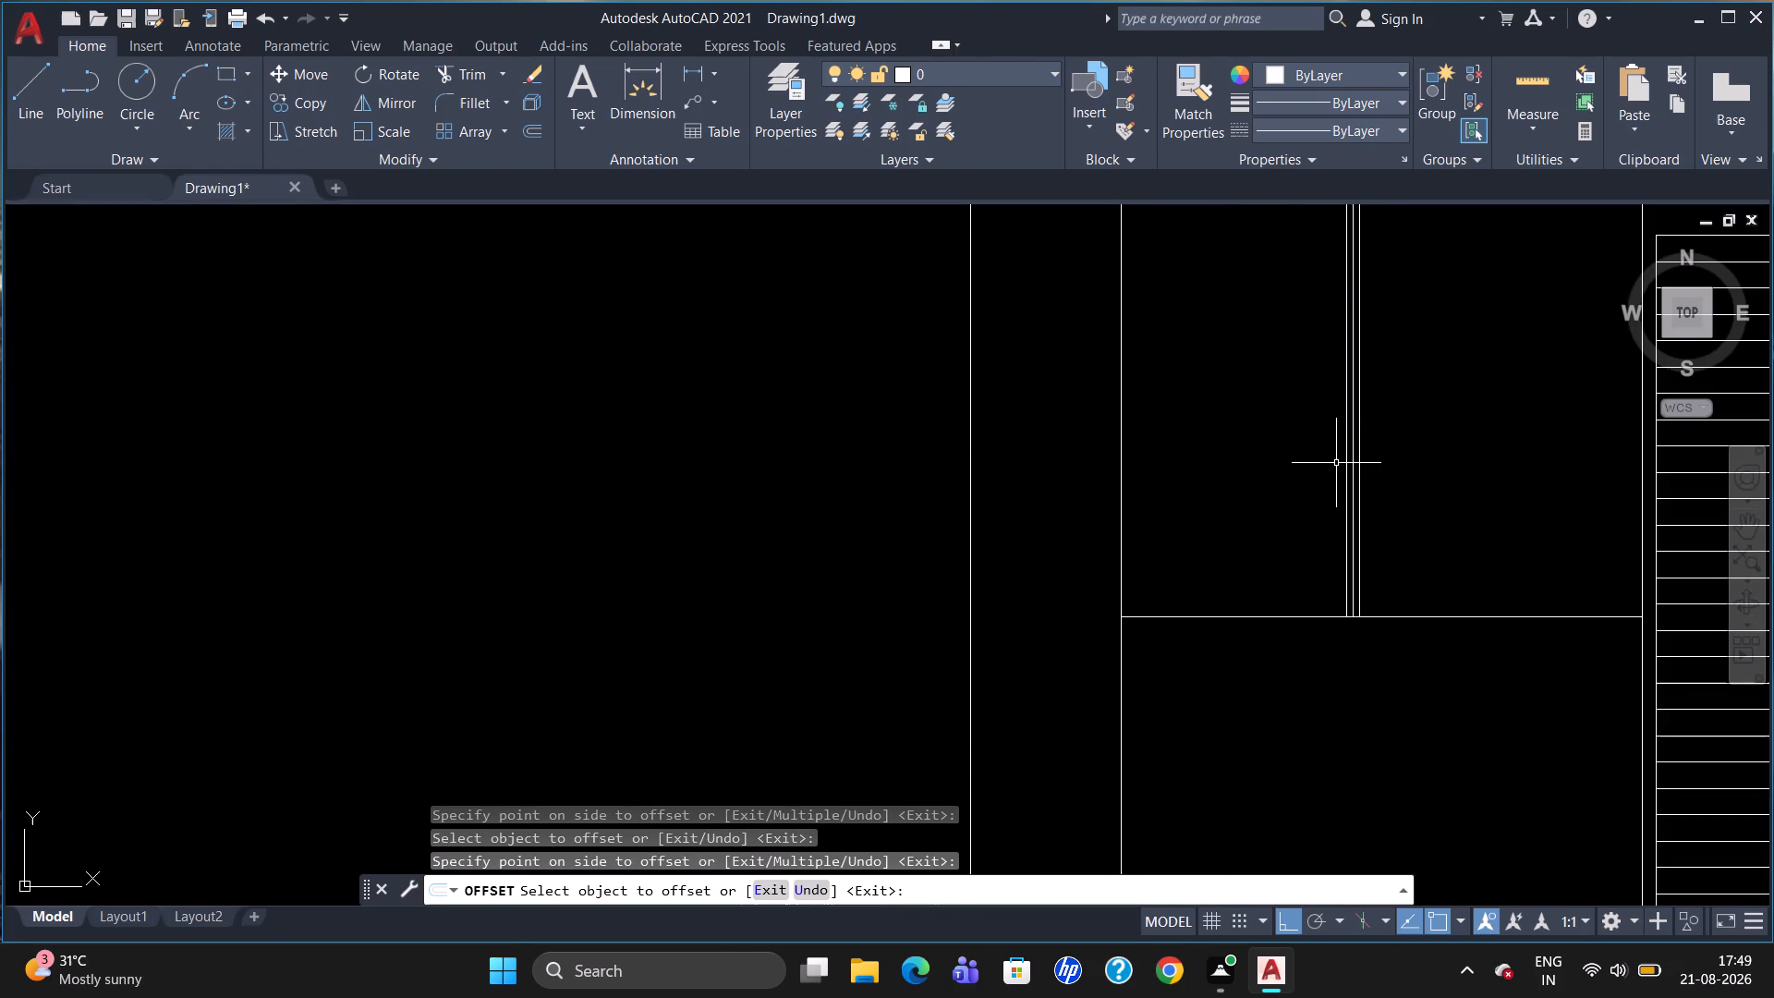
Delete the original centre line between the two offset lines.
click(1353, 459)
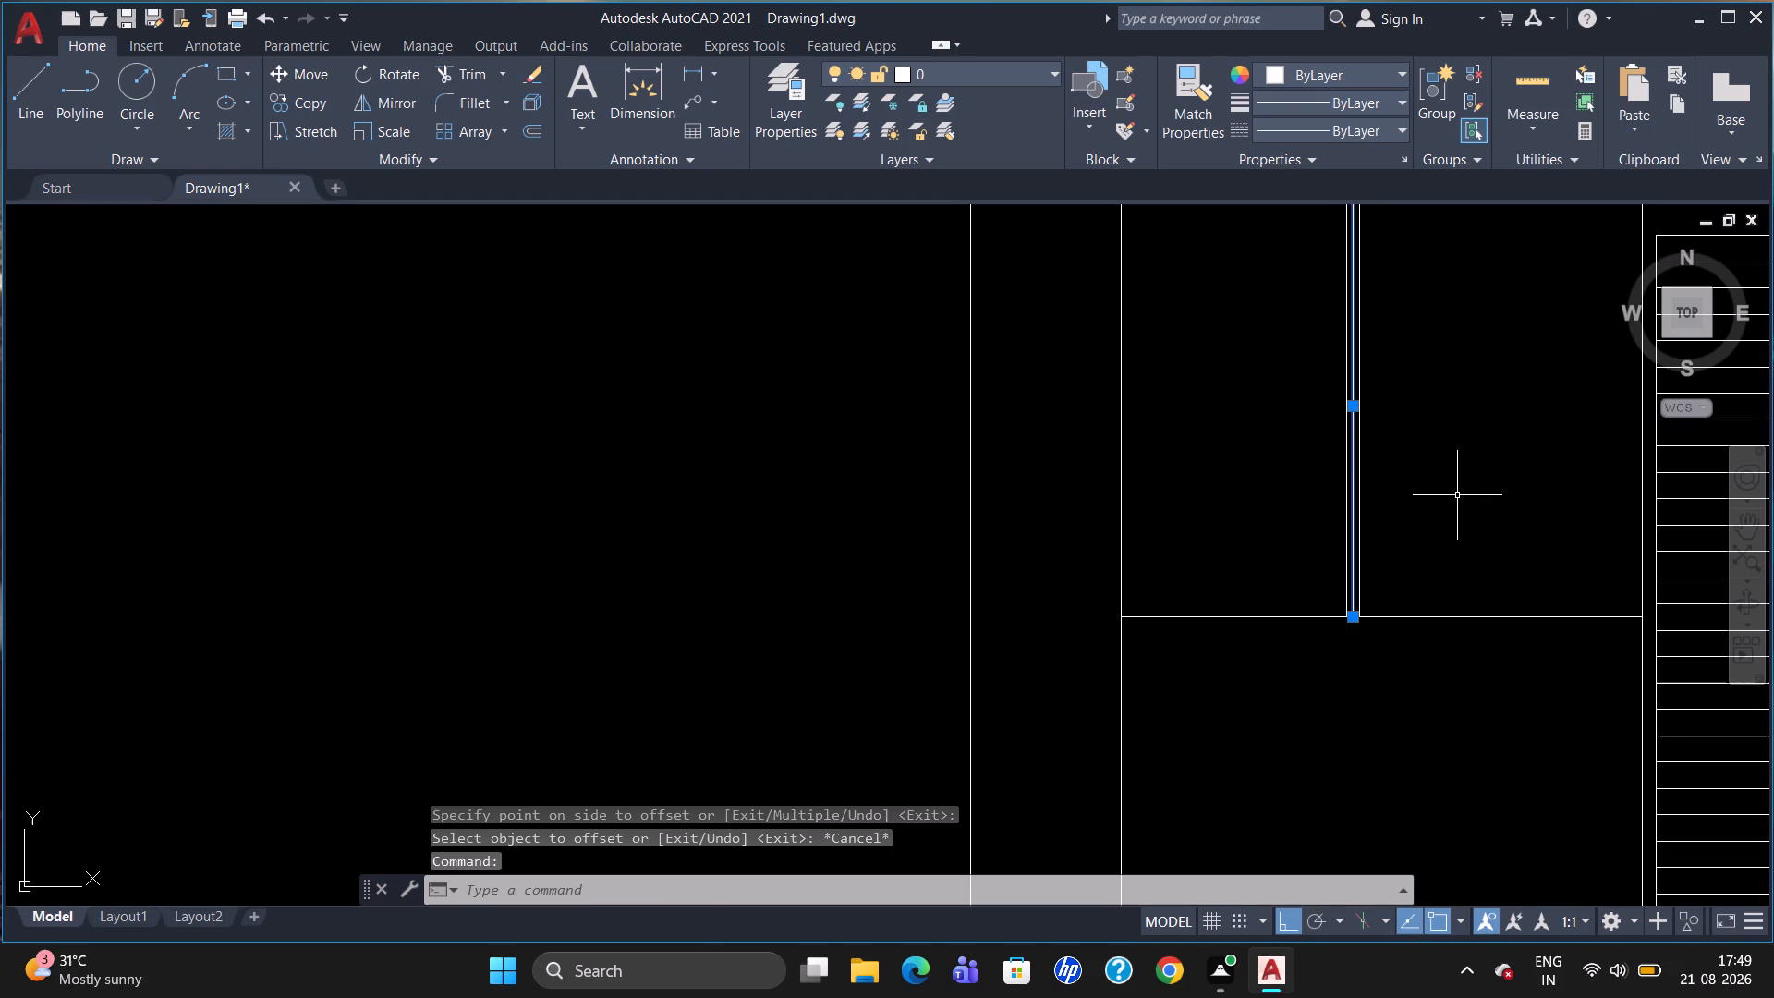
key(Delete)
Delete the top strip's lower line segment above the divided compartment beside the slatted frame.
scroll(1449, 500, down, 2)
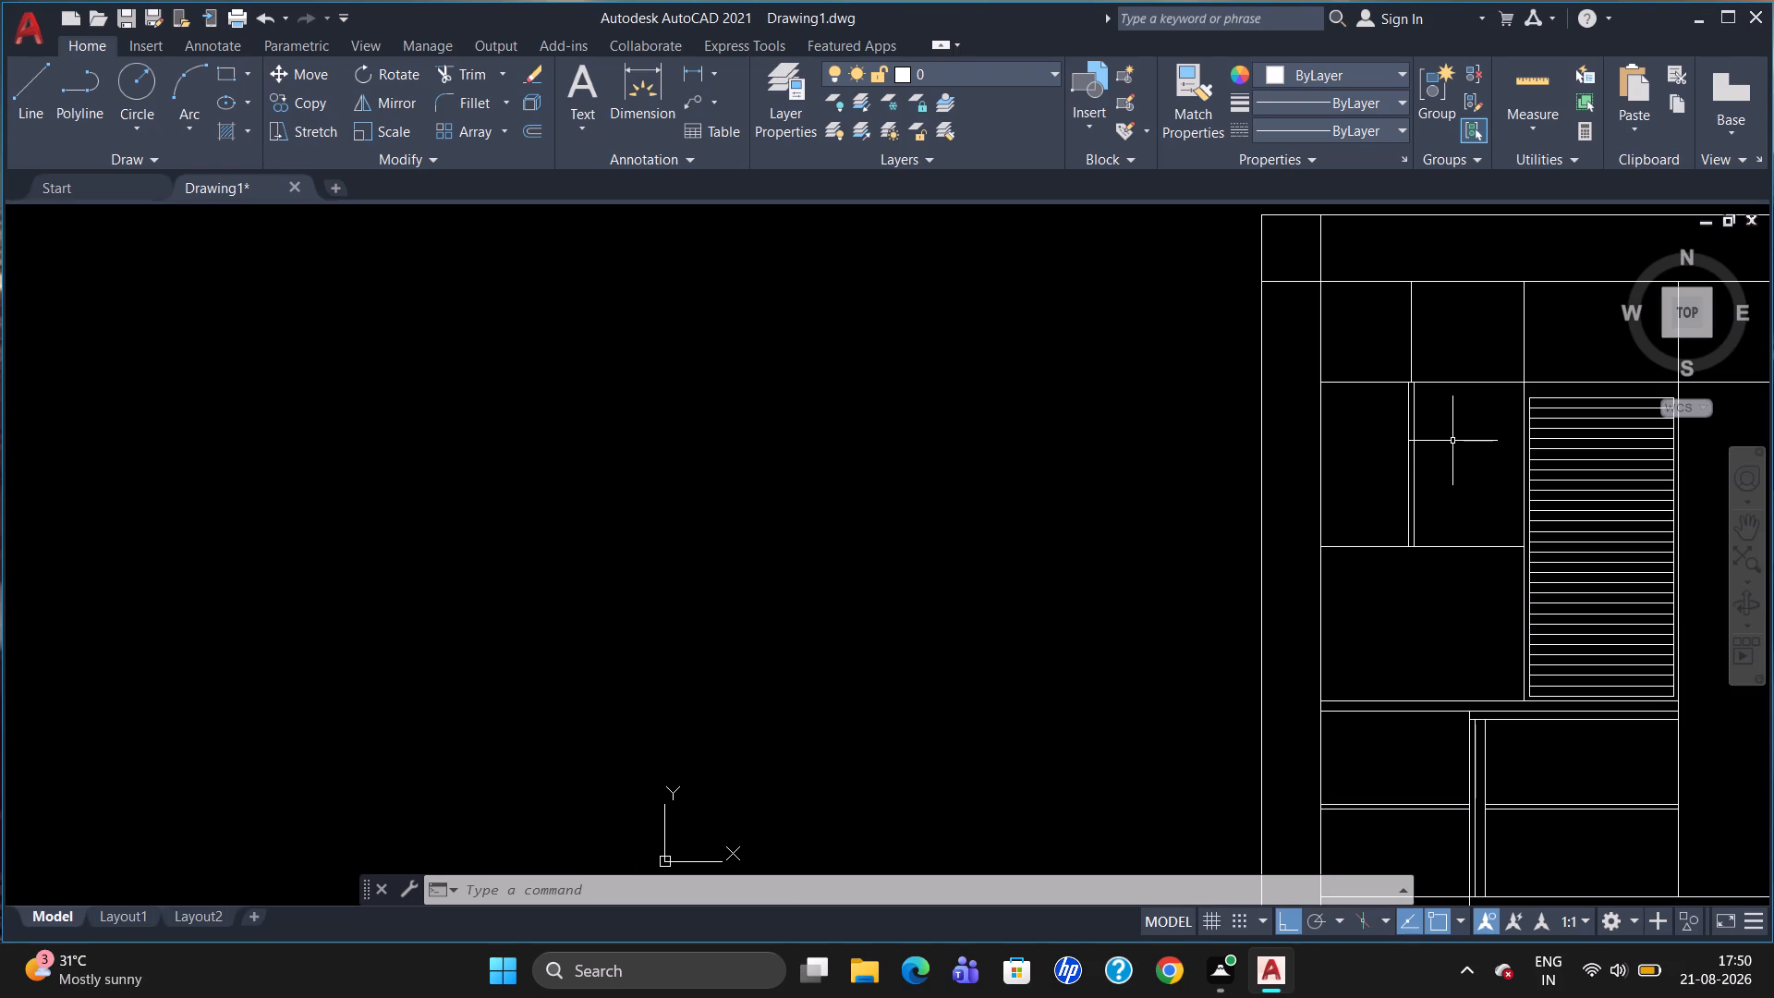
scroll(1567, 440, down, 2)
scroll(1571, 457, up, 5)
scroll(1409, 435, down, 4)
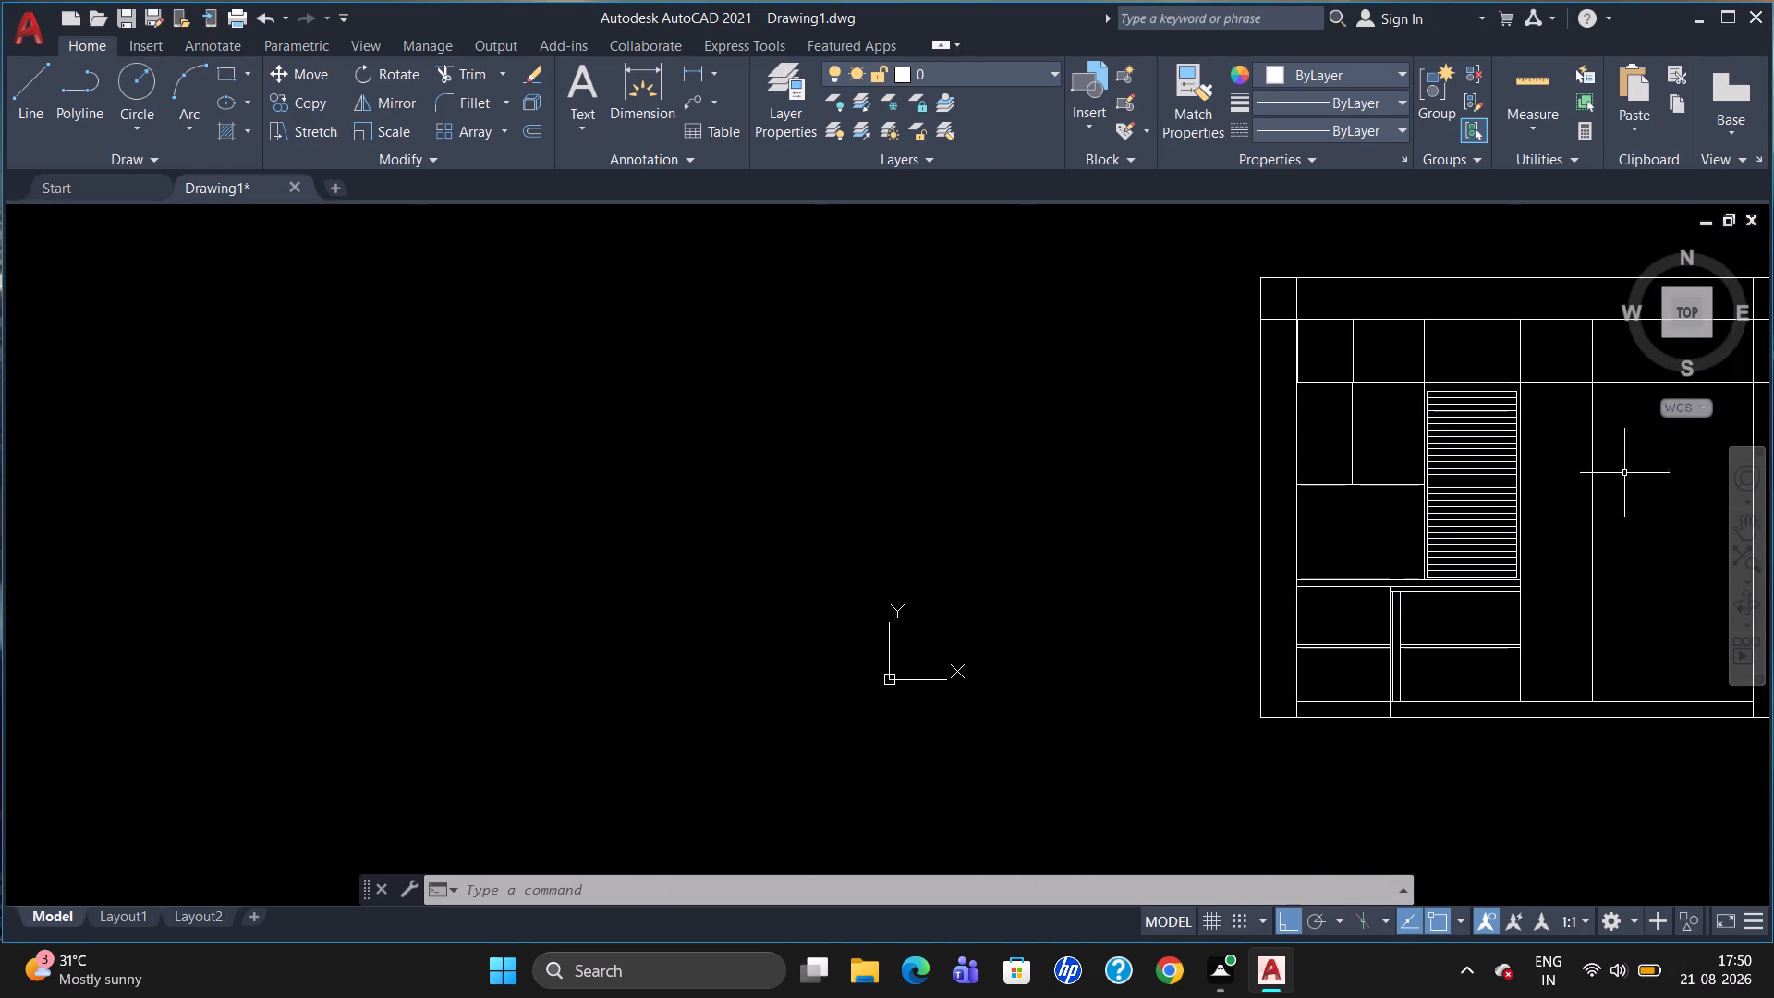
scroll(1661, 455, up, 3)
scroll(1537, 455, down, 4)
scroll(1612, 472, up, 1)
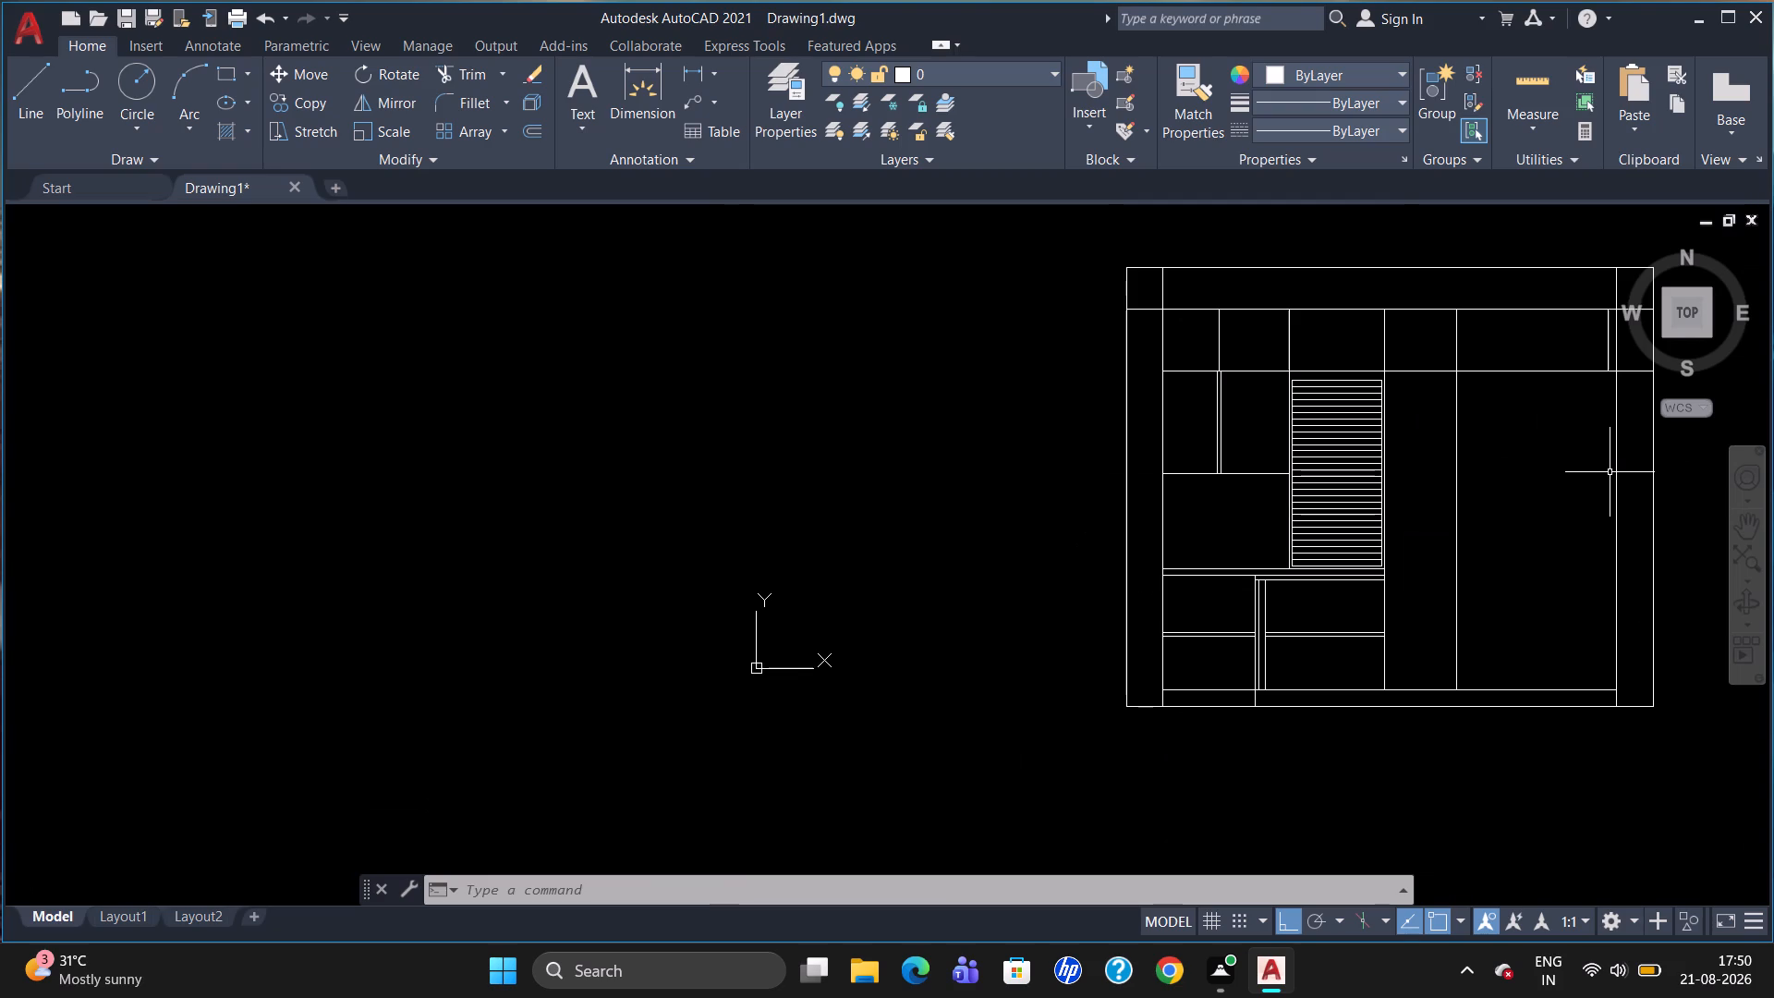
scroll(1196, 422, up, 2)
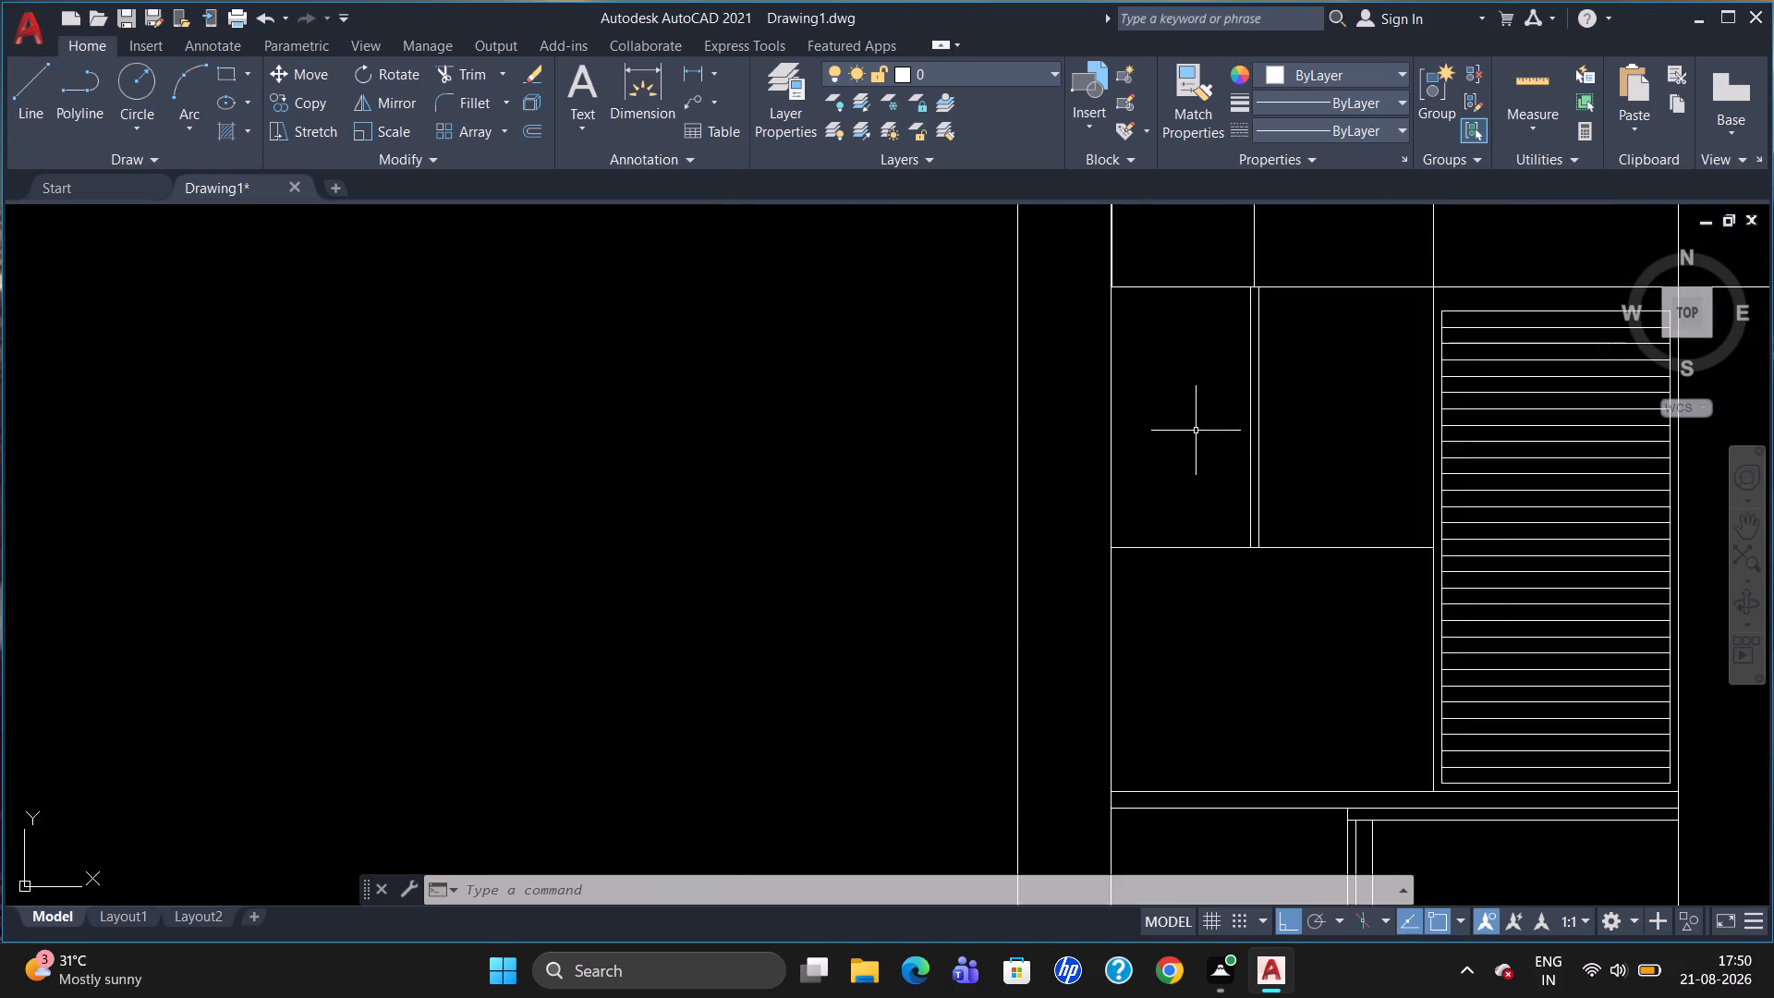
scroll(1205, 450, down, 1)
scroll(1099, 339, up, 1)
scroll(1107, 352, down, 1)
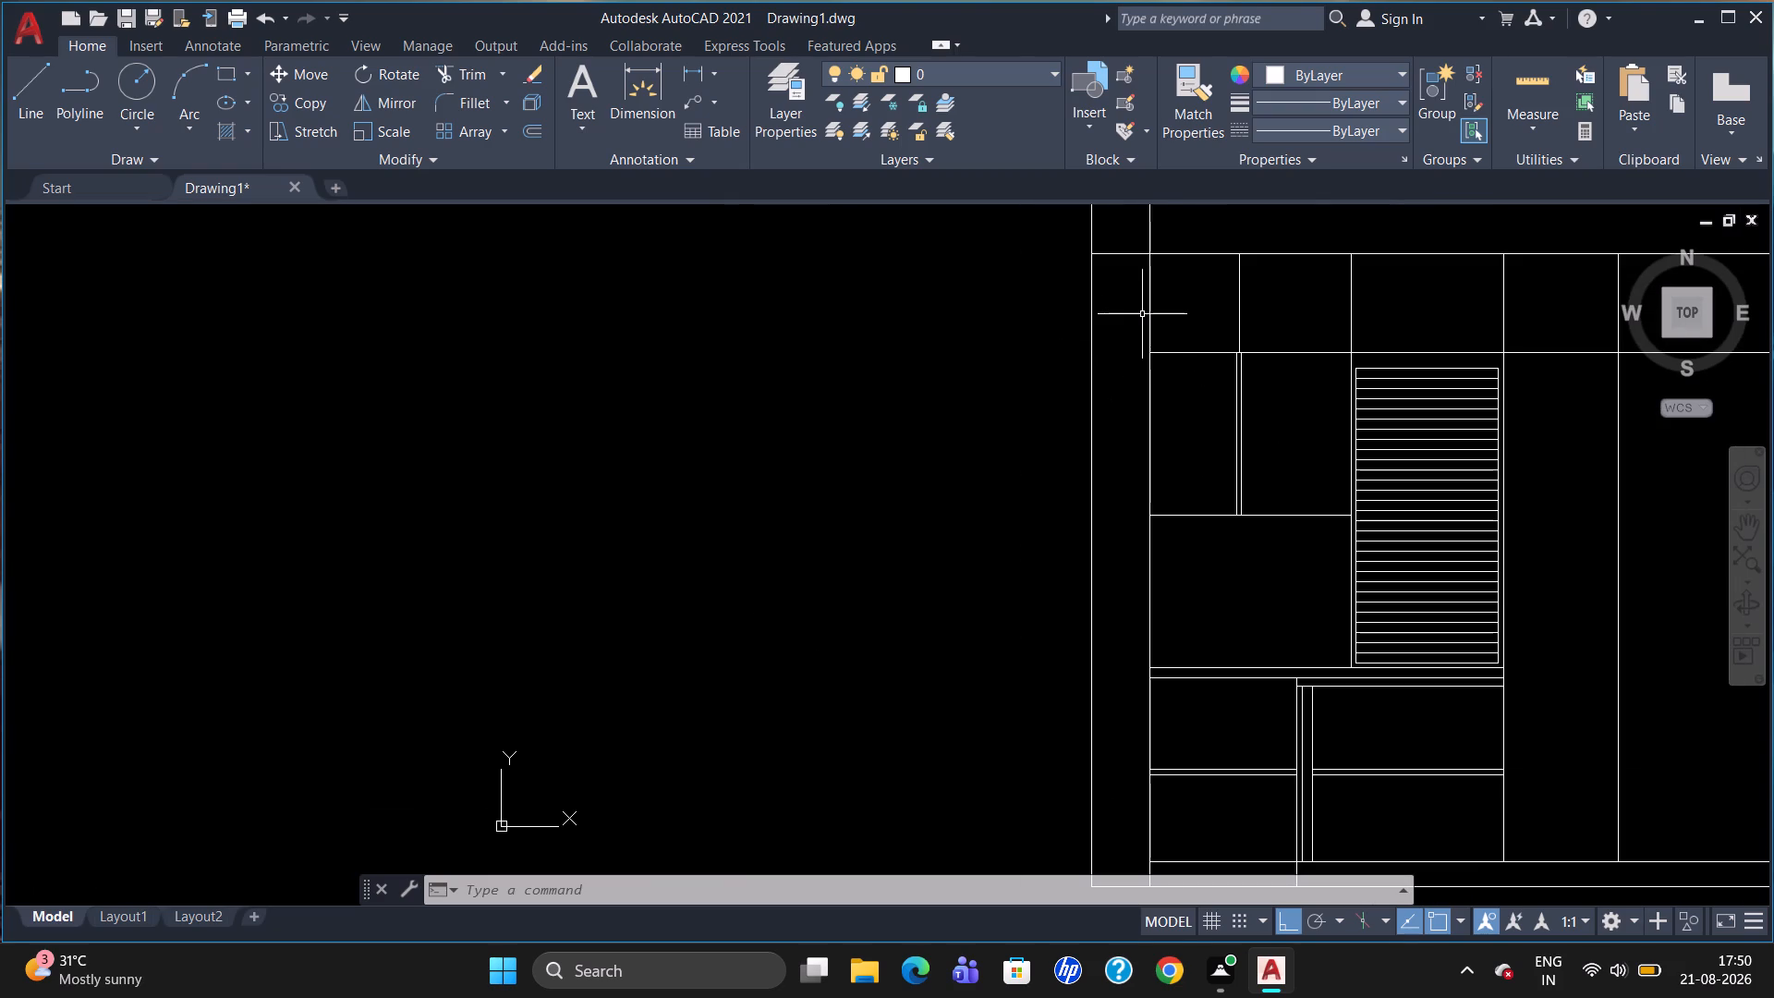
scroll(1148, 315, down, 1)
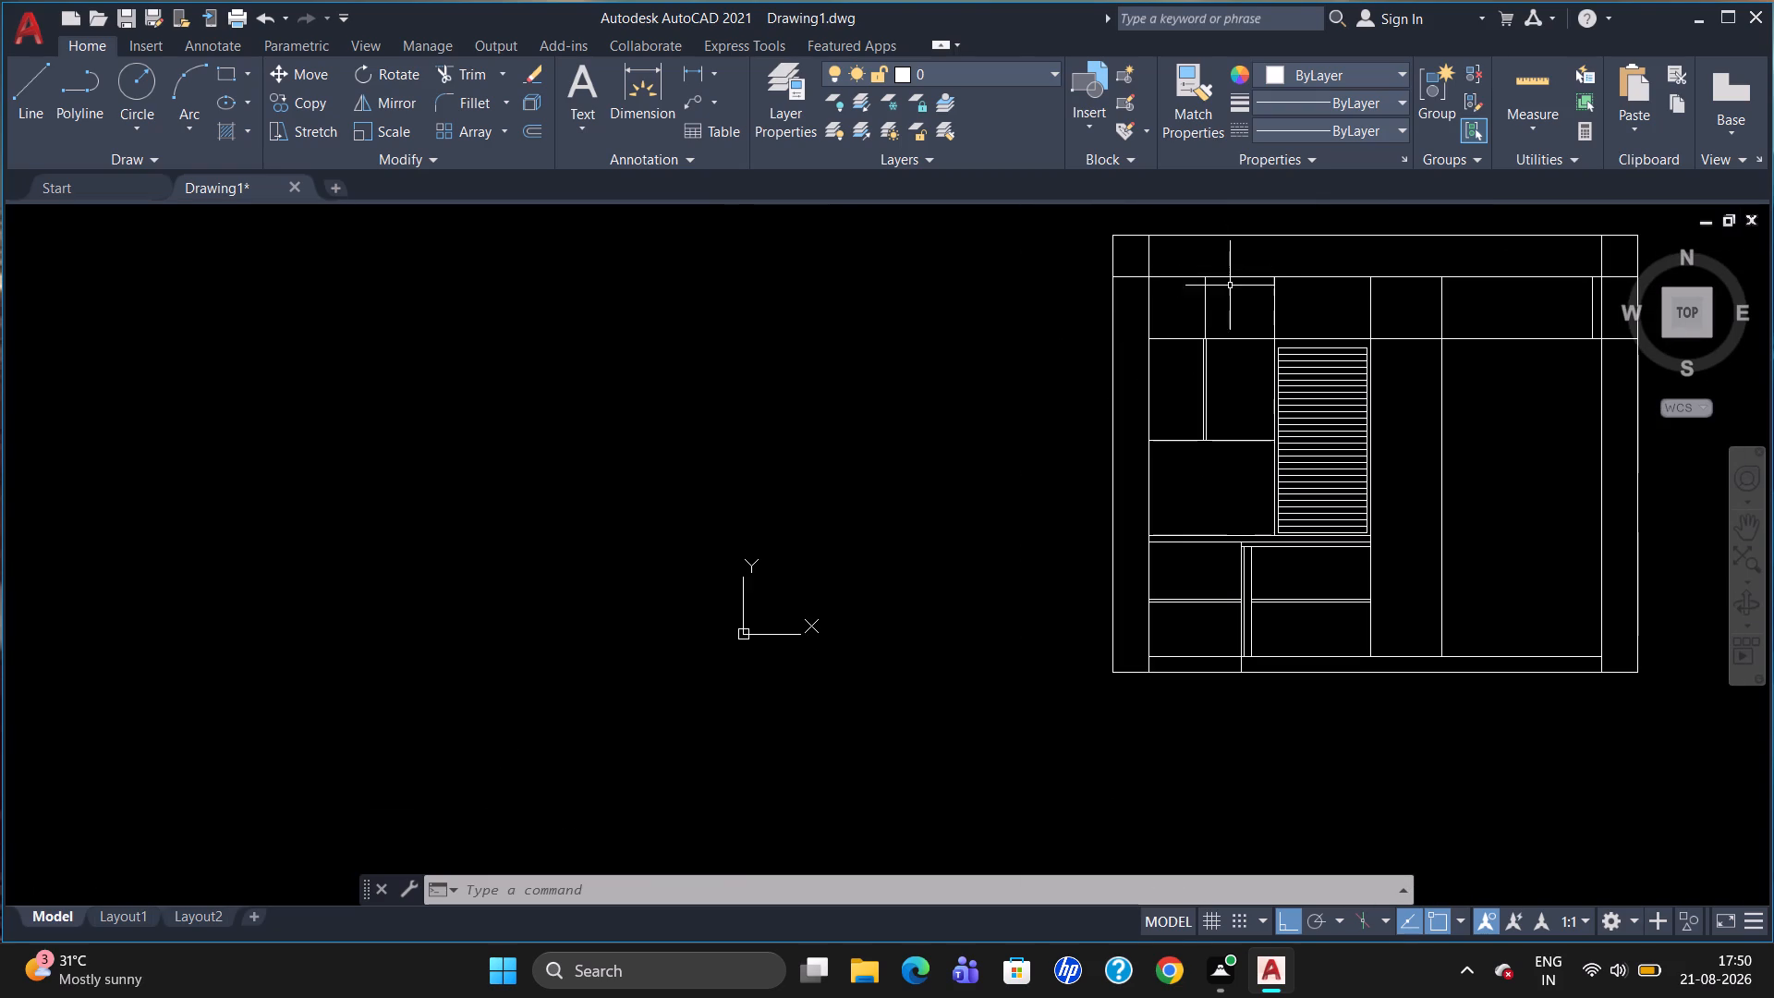
click(1225, 338)
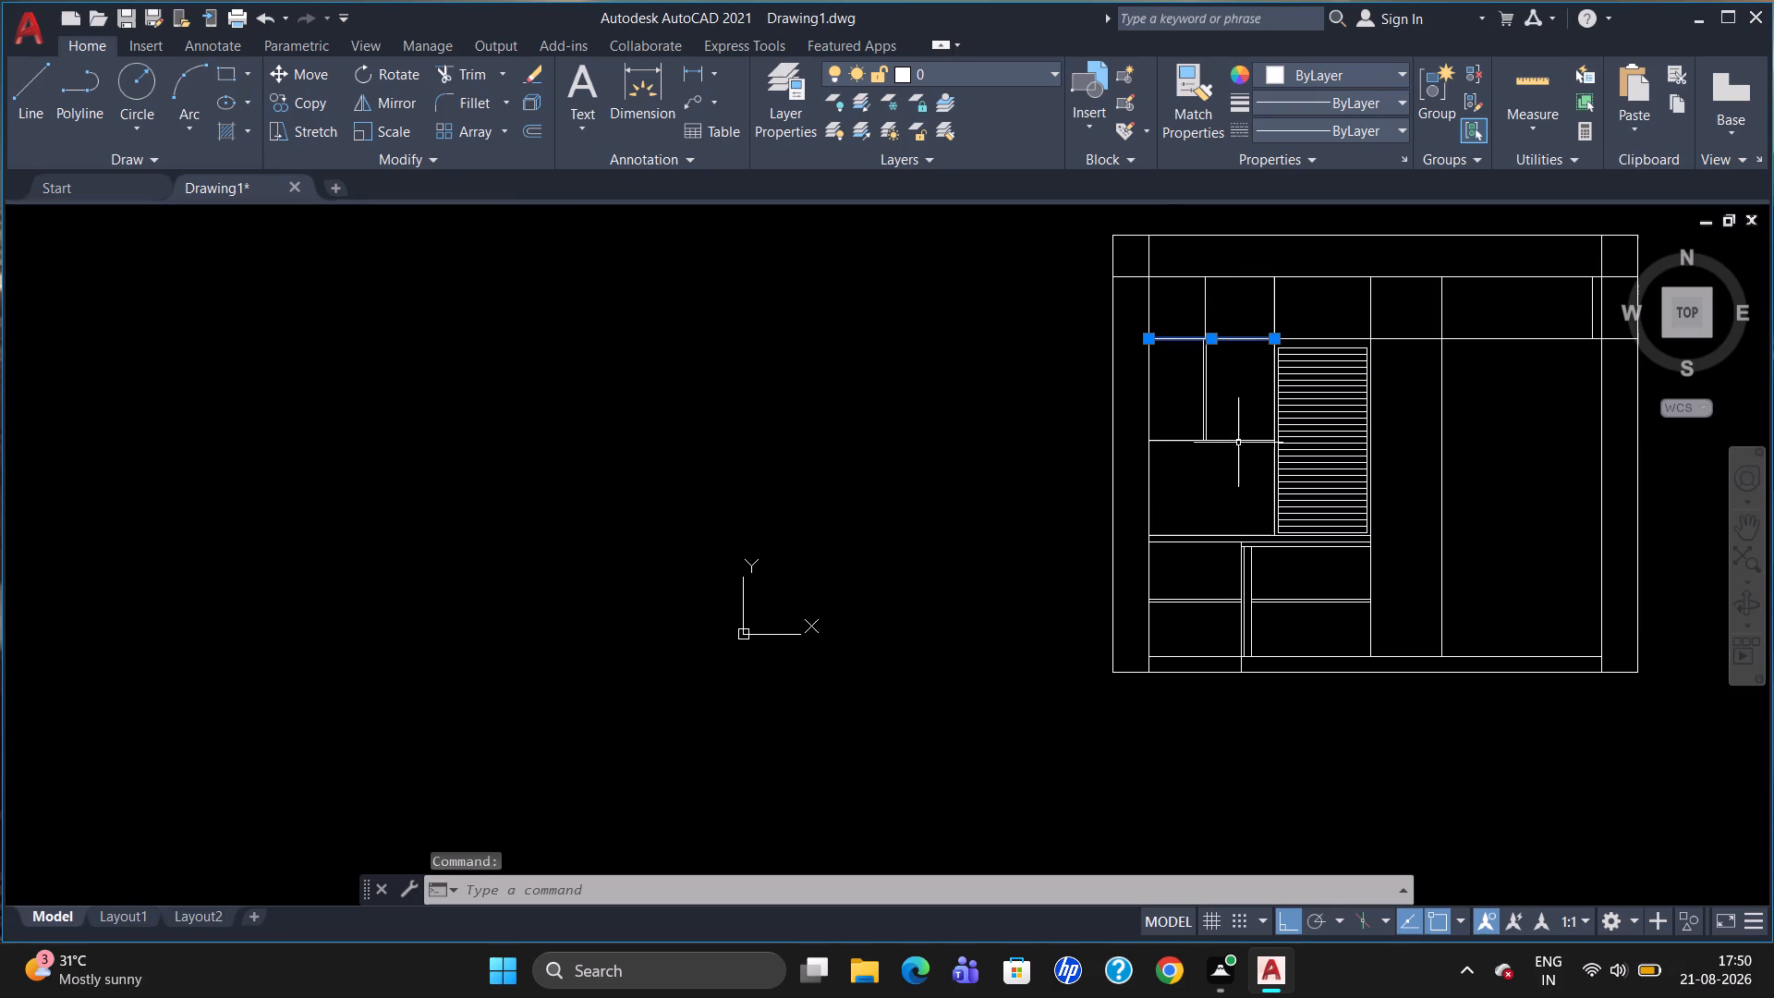
key(Delete)
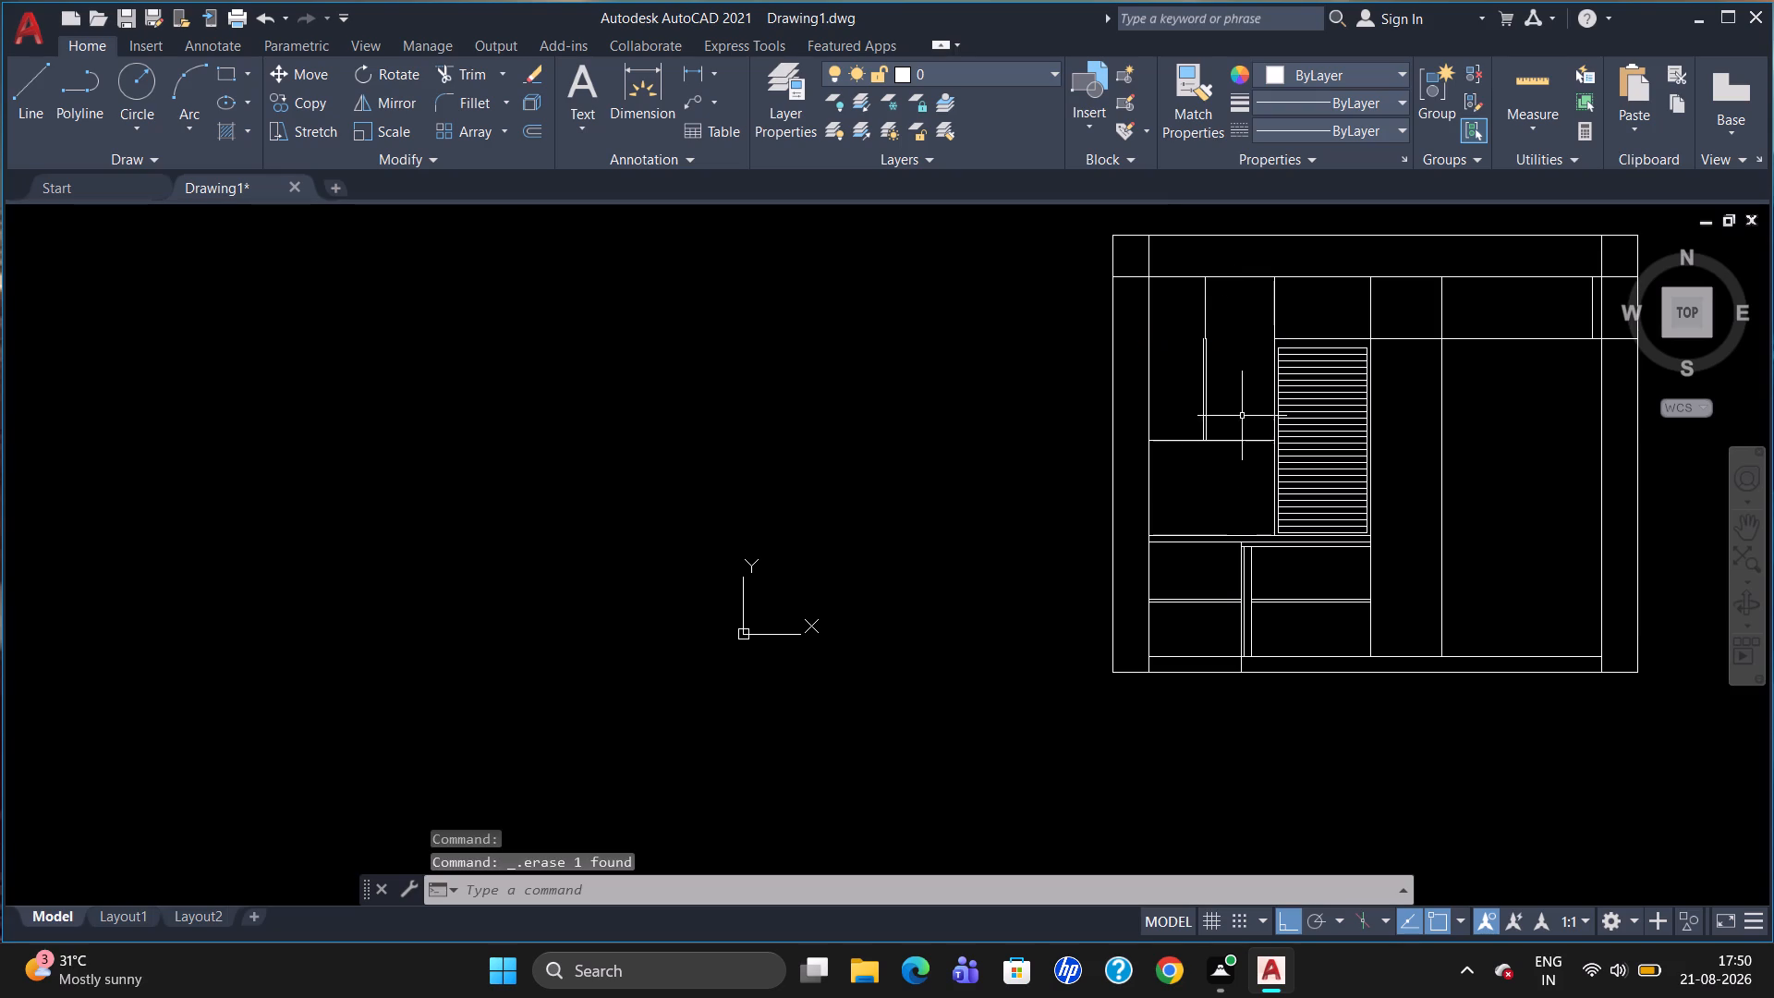
Extend the two offset divider lines up to the top strip's upper horizontal line.
scroll(1207, 203, up, 2)
scroll(1258, 271, up, 3)
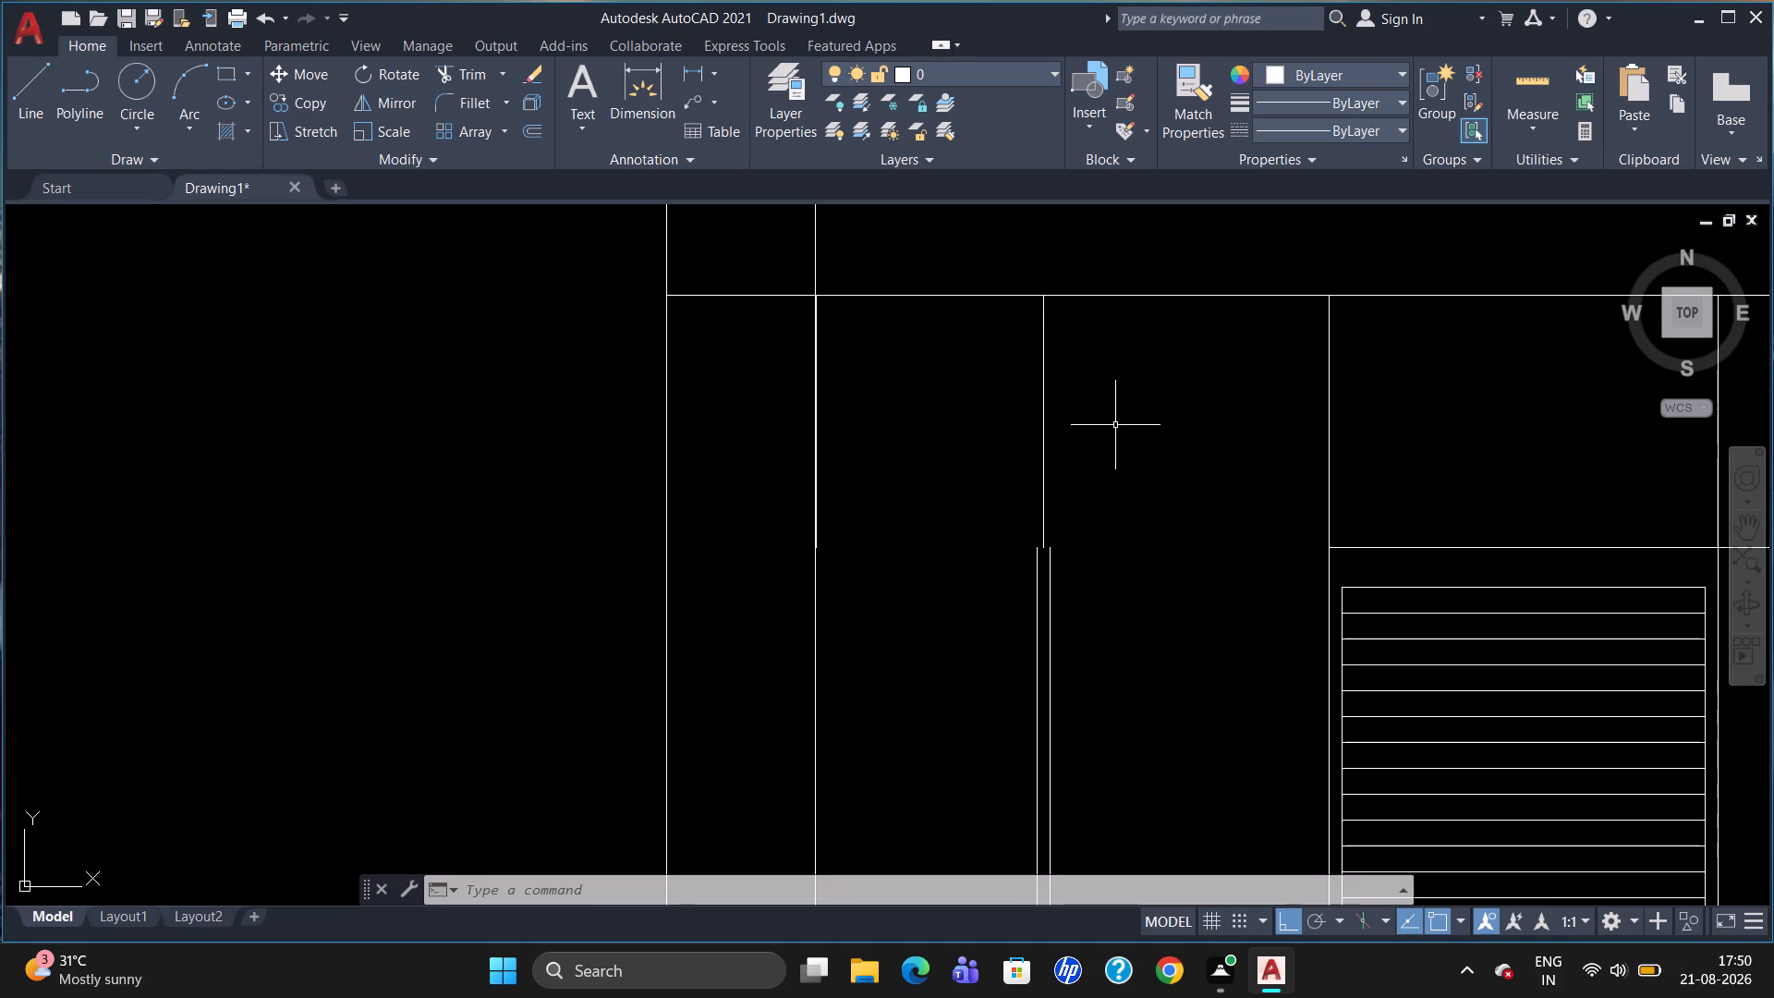
click(1104, 295)
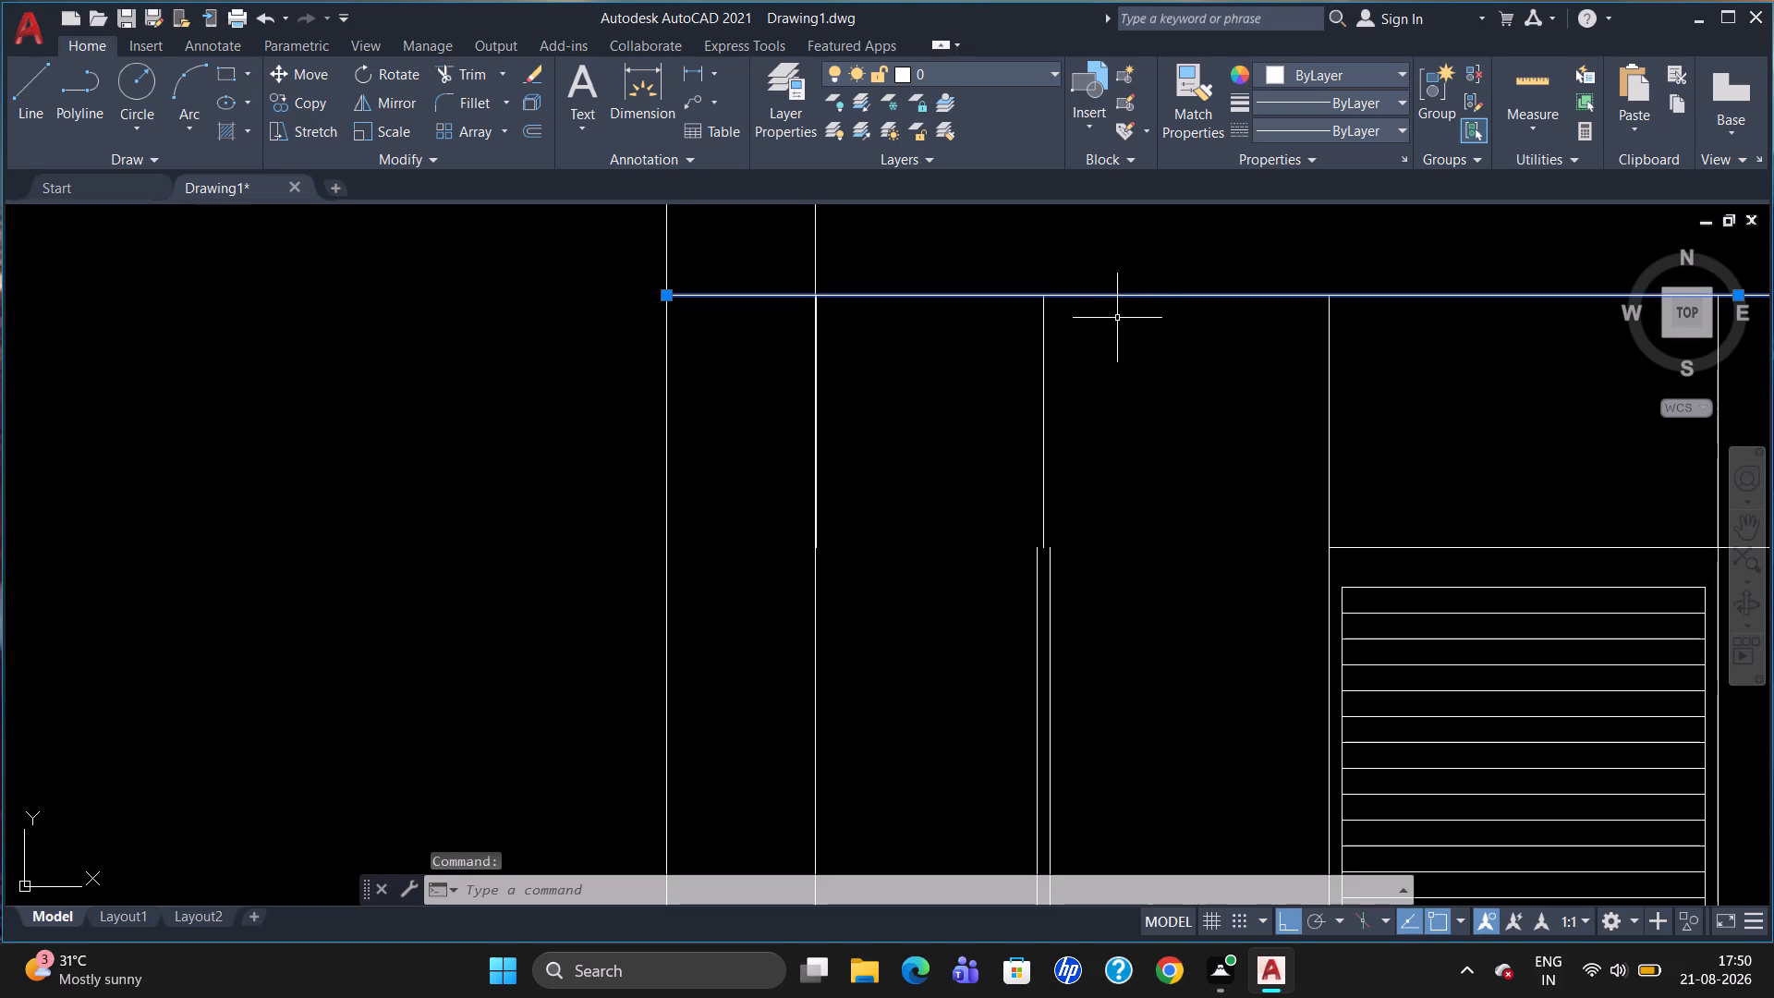
key(Escape)
text(EX)
key(Return)
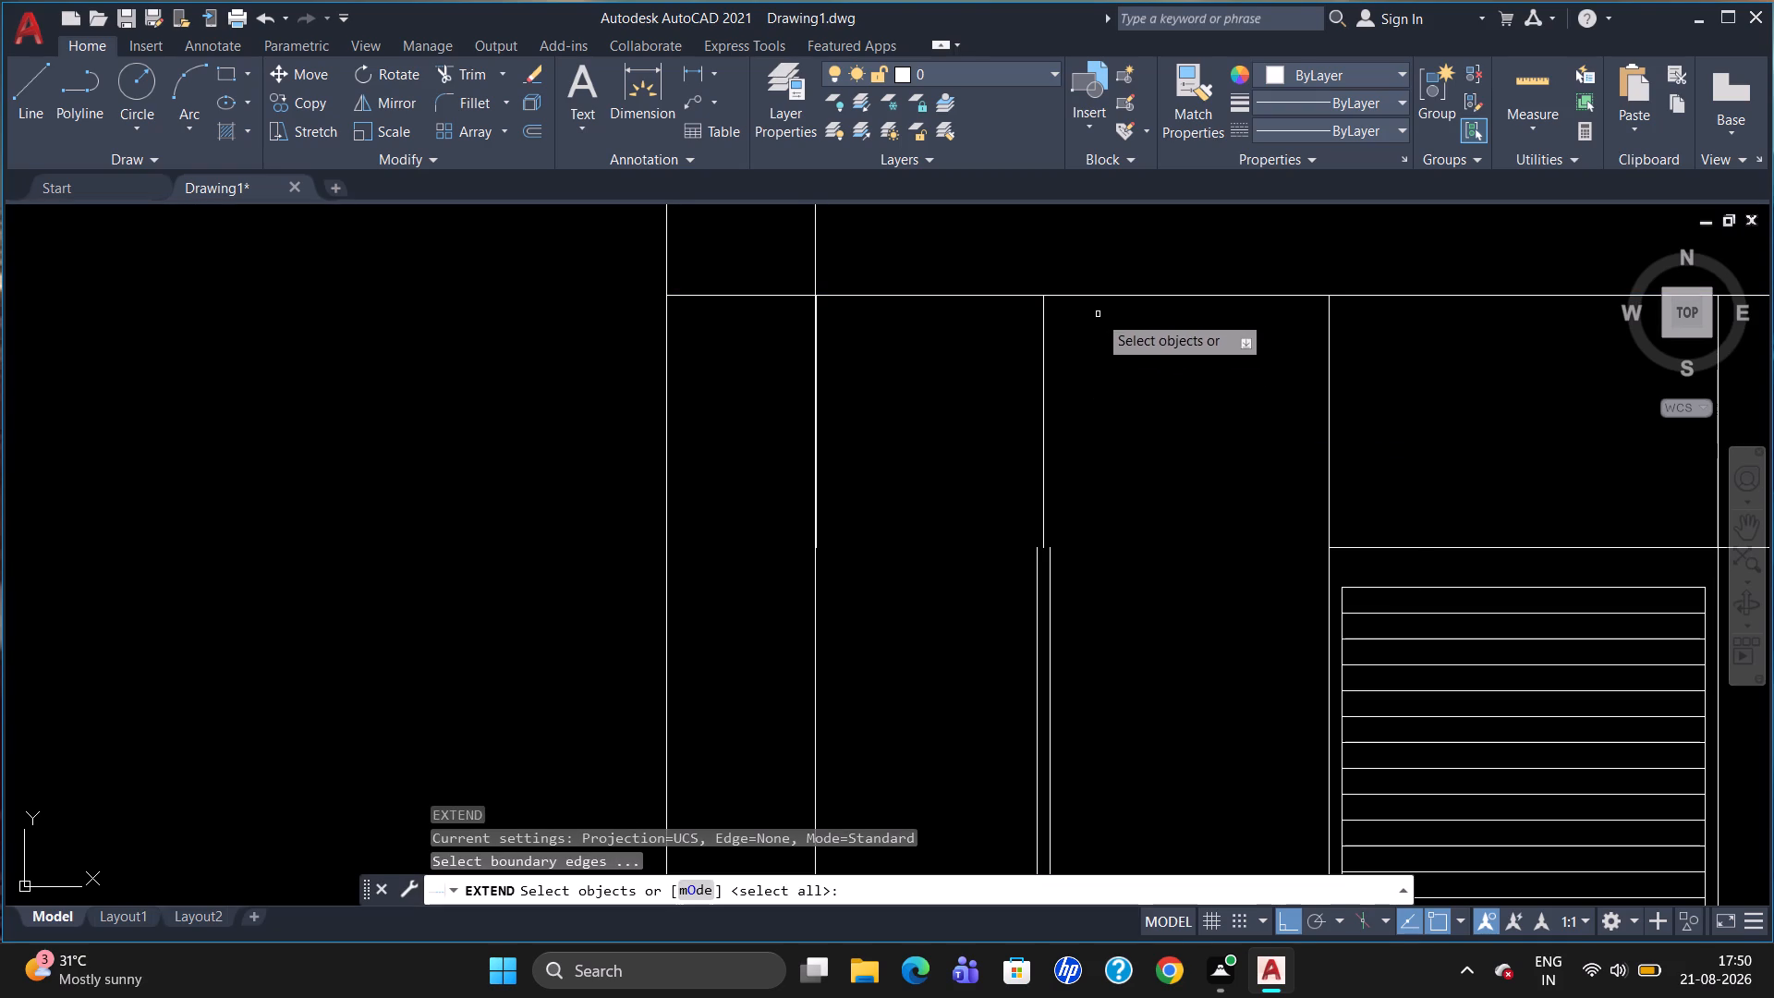
click(1085, 294)
key(Return)
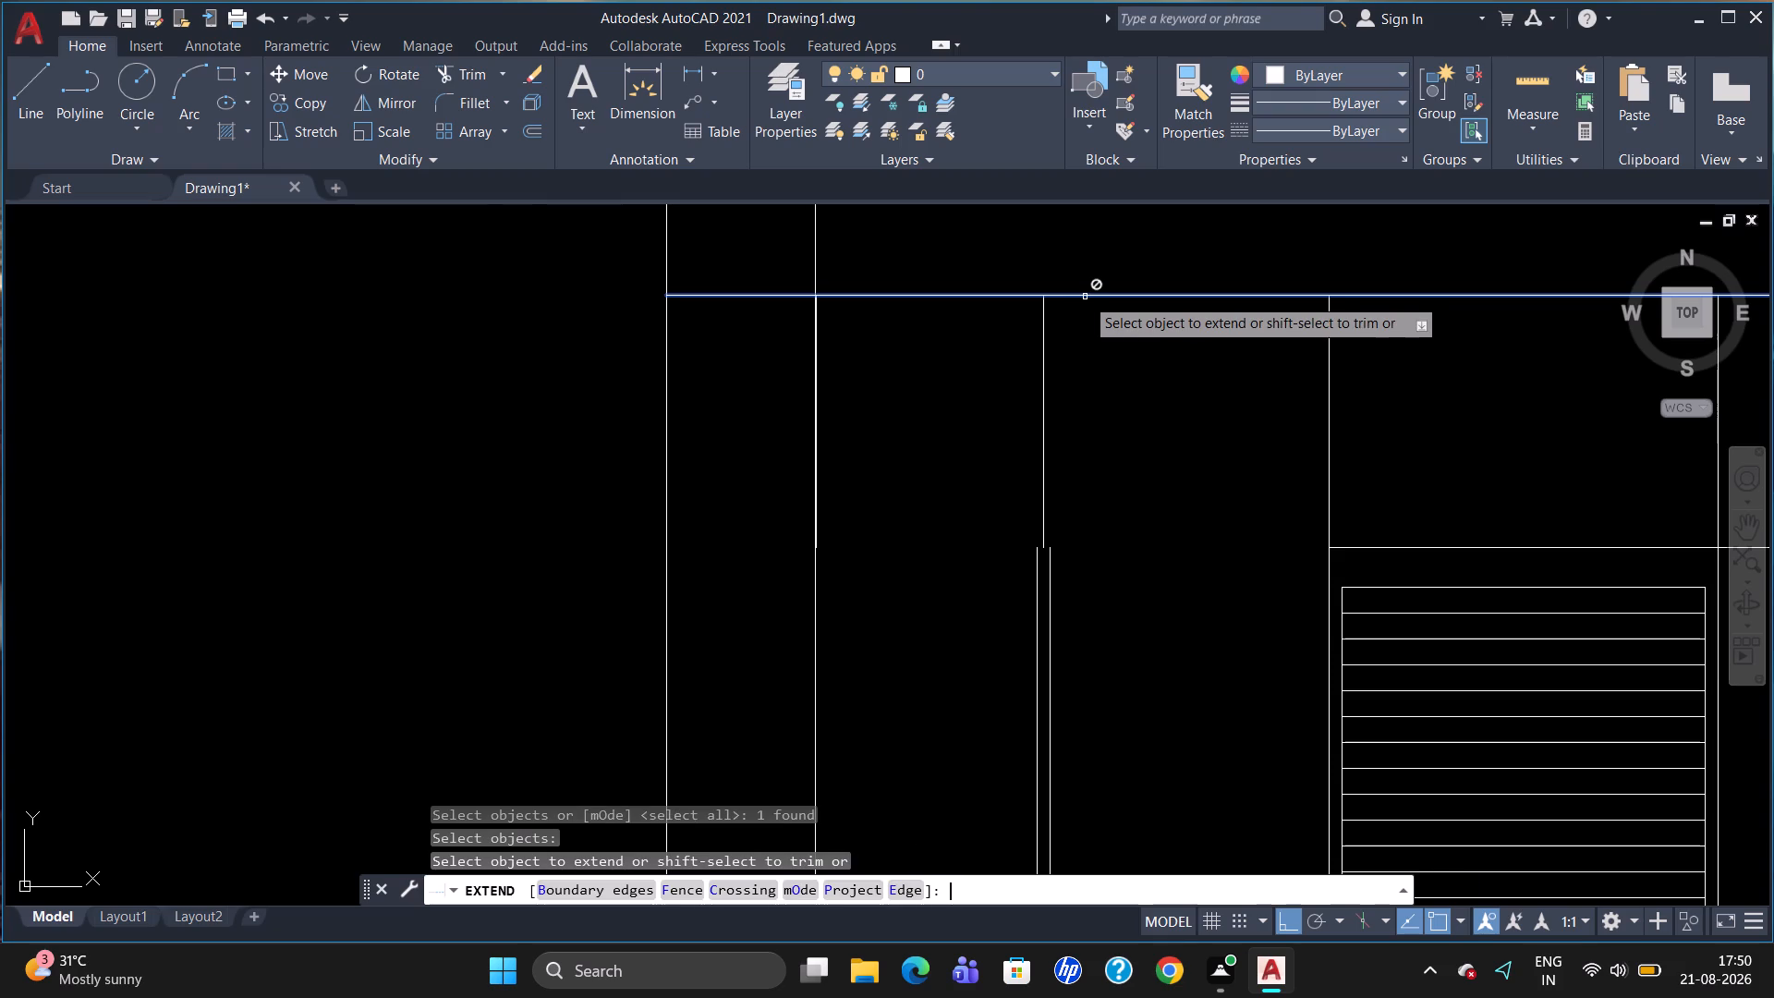
click(1049, 552)
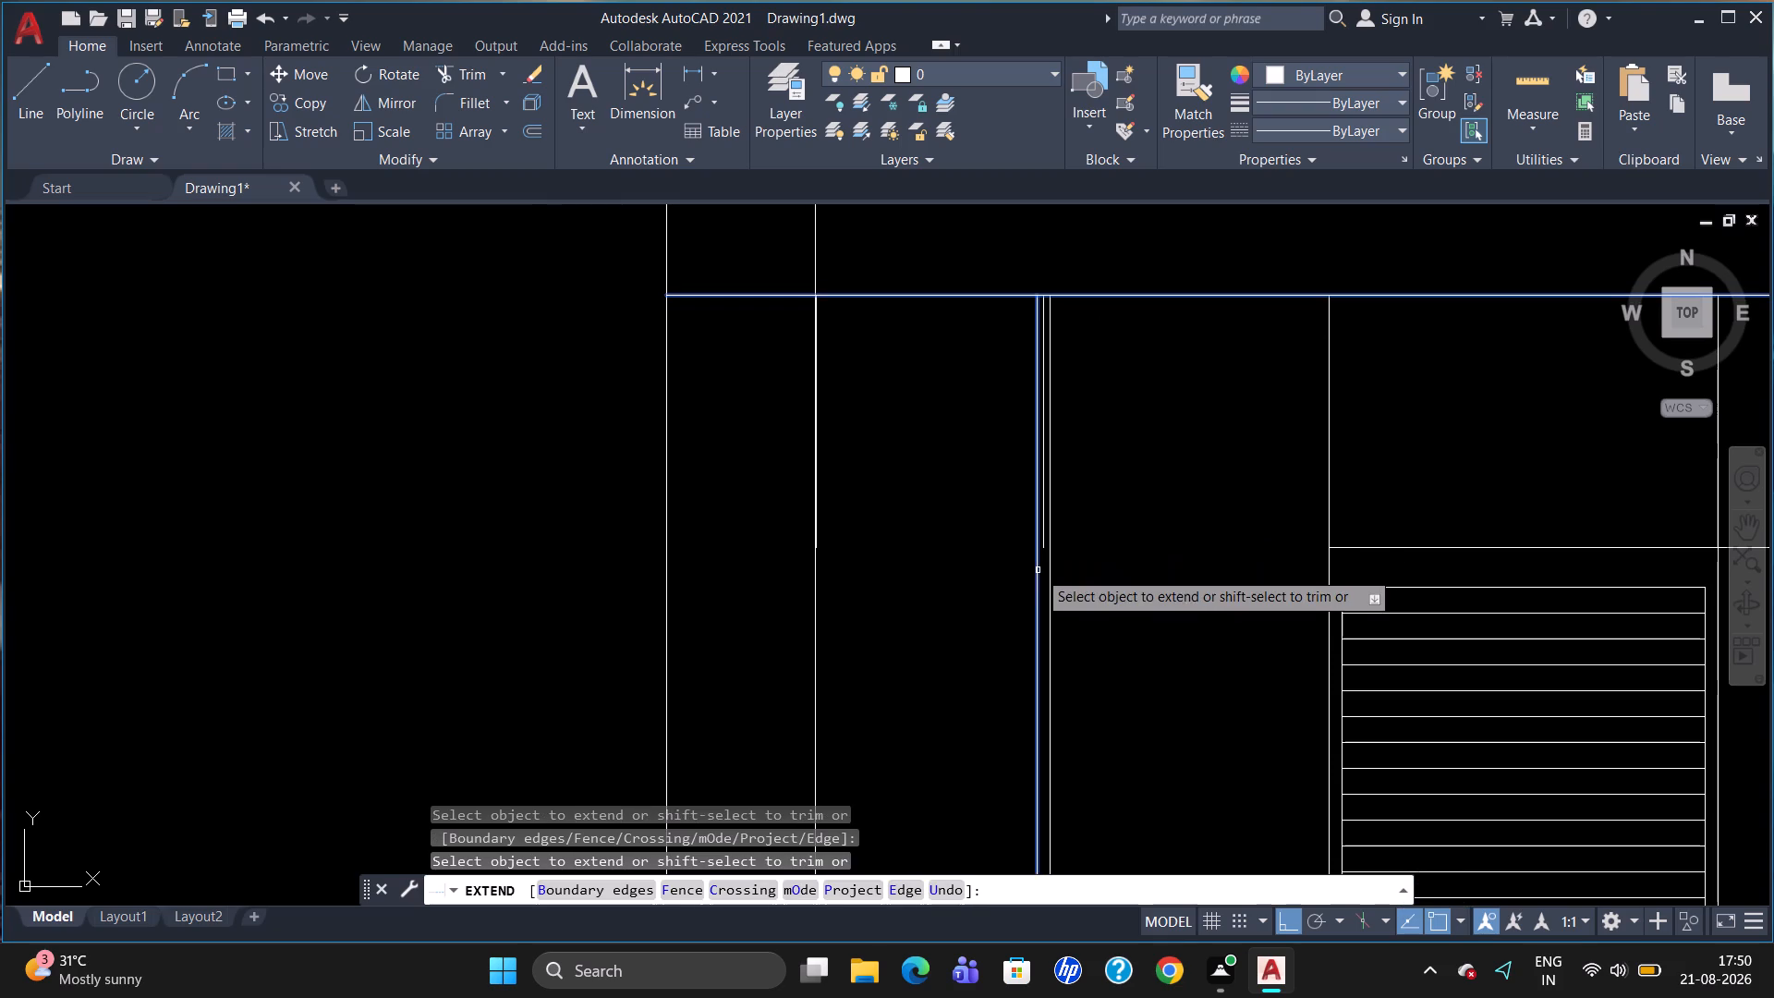
click(1038, 570)
key(Escape)
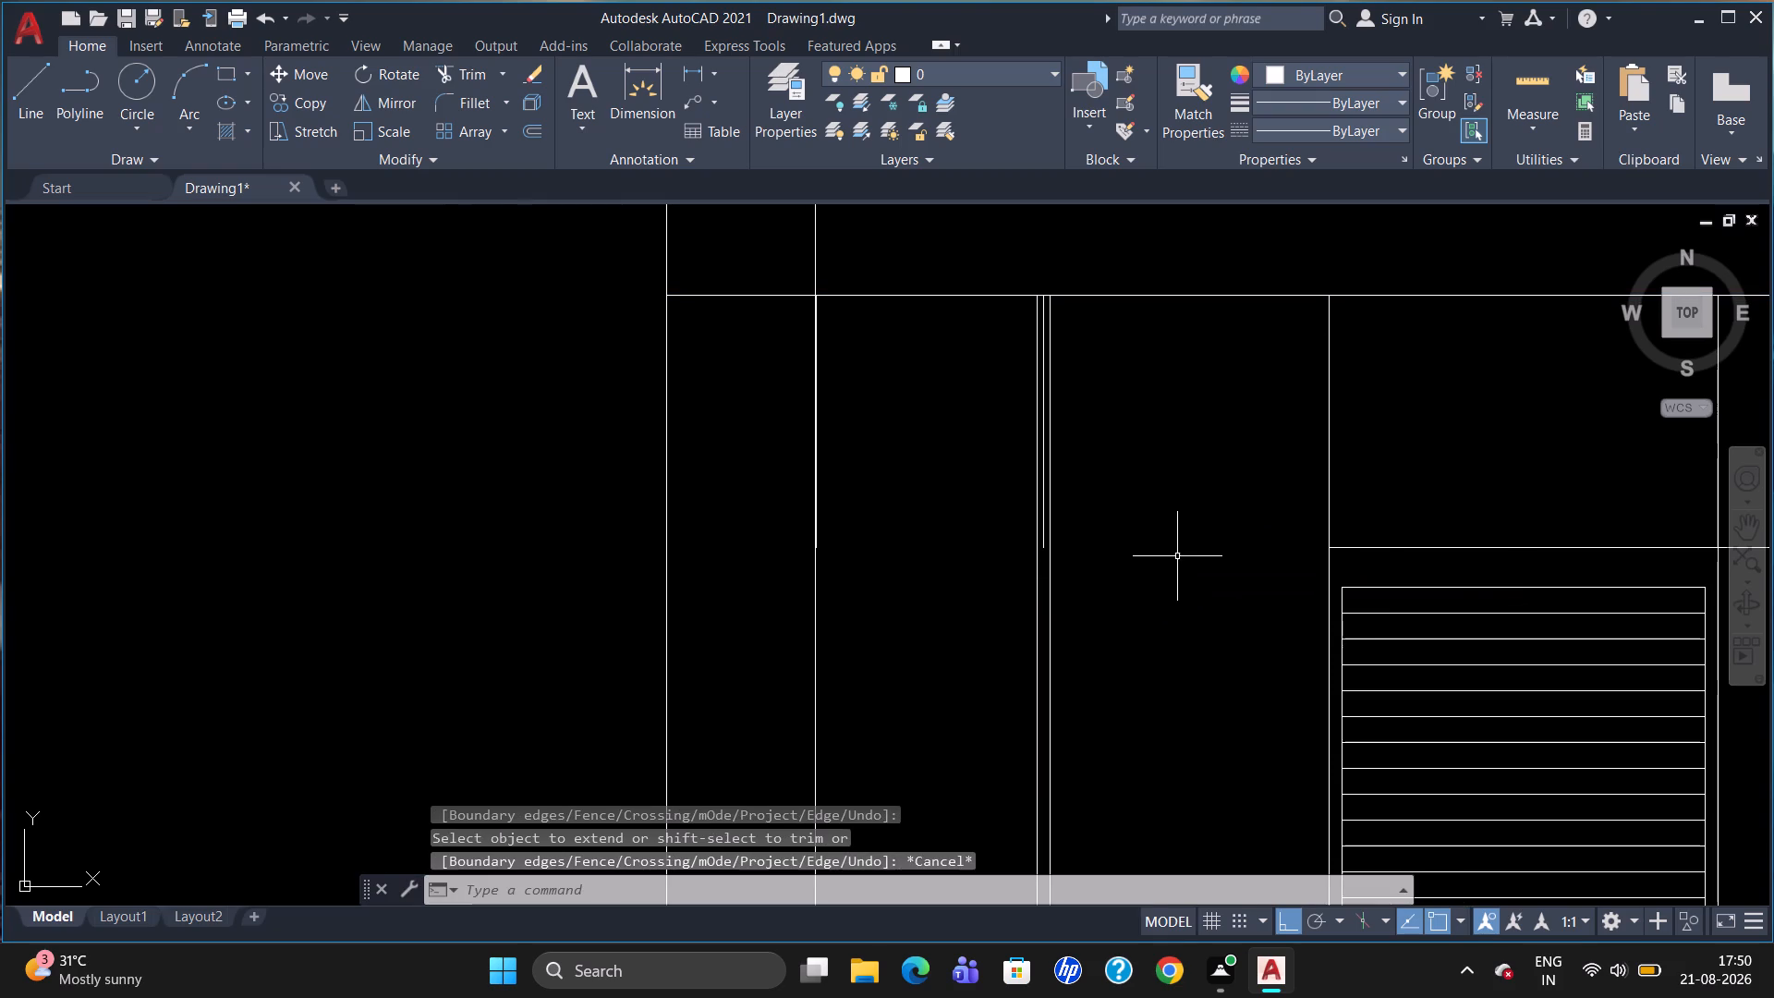
Delete the leftover short vertical segments between the two divider lines and beside the upper-left compartment's left side.
click(1044, 494)
key(Delete)
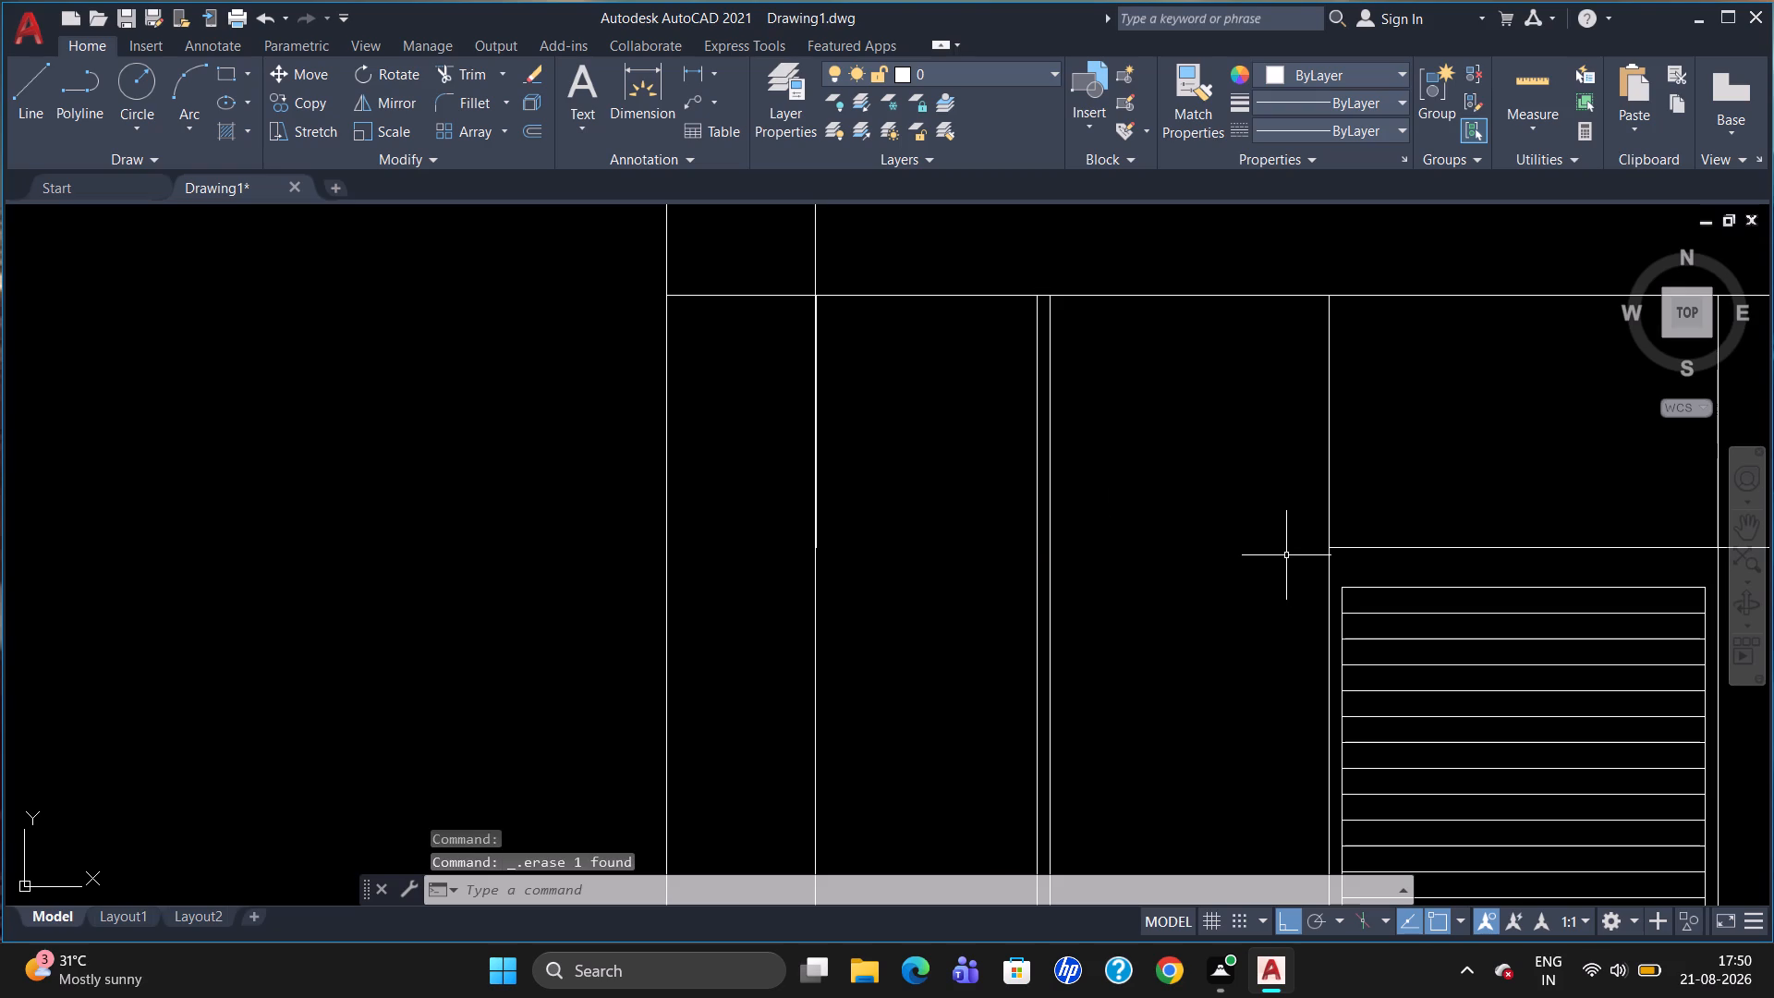
click(814, 471)
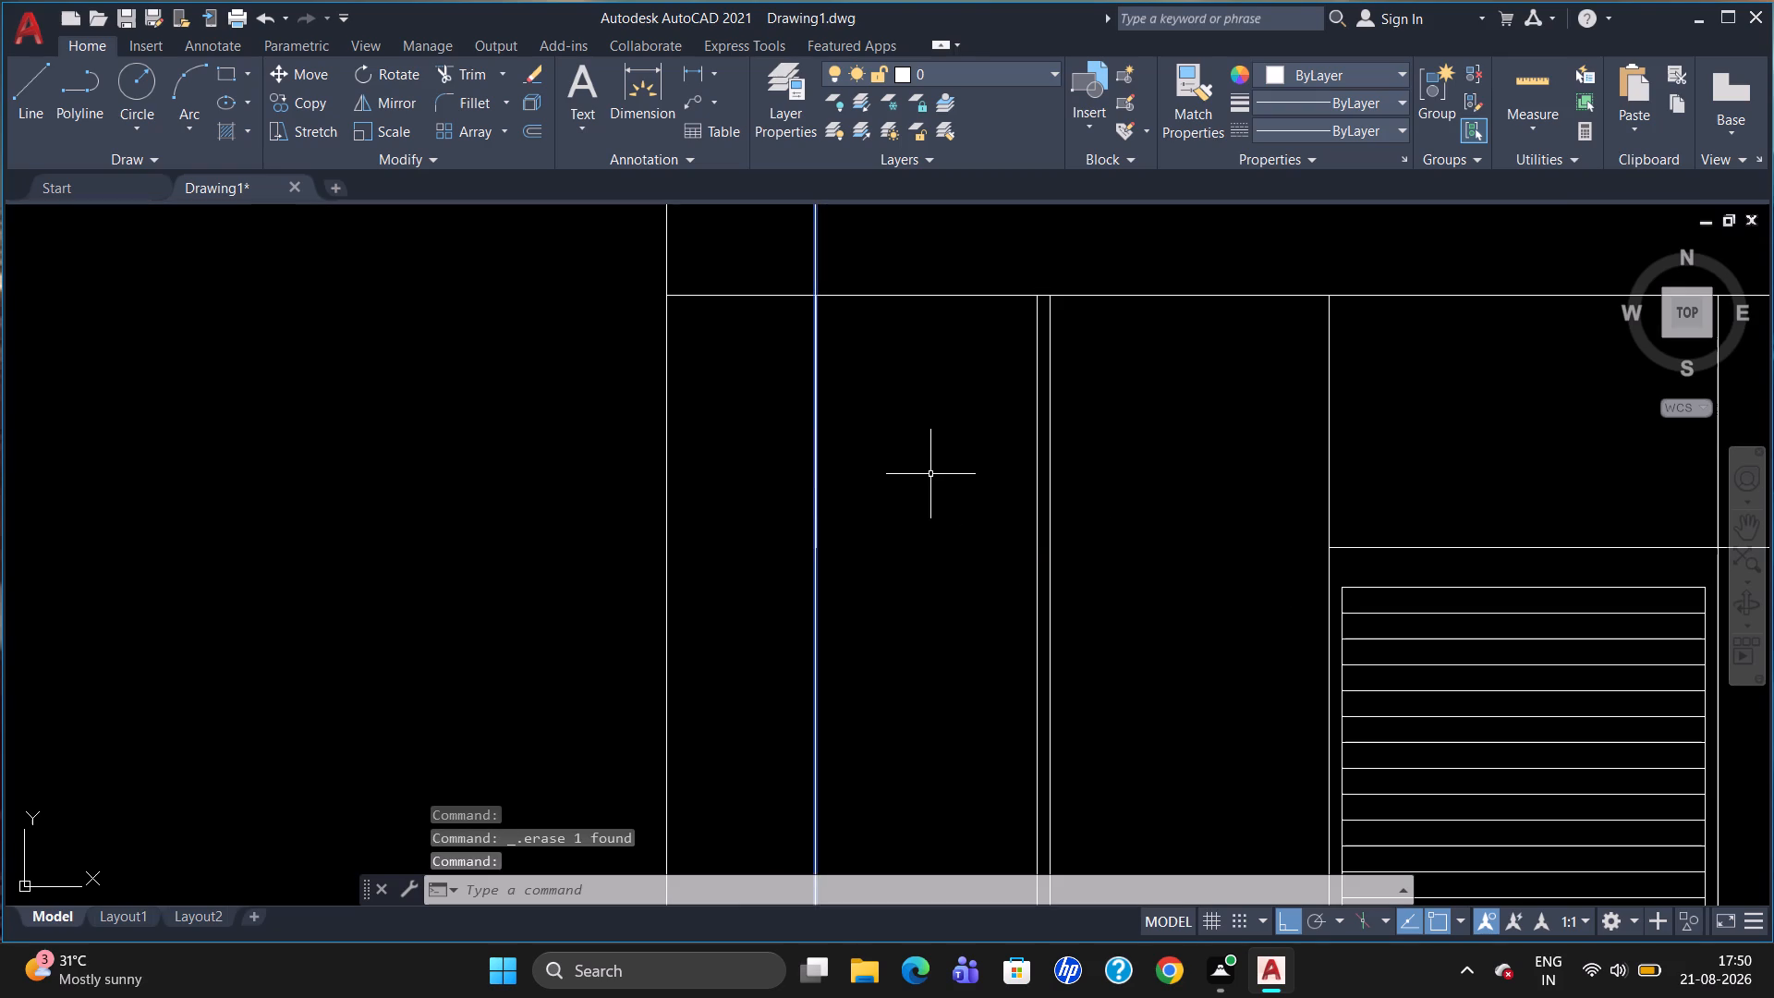
scroll(937, 476, up, 3)
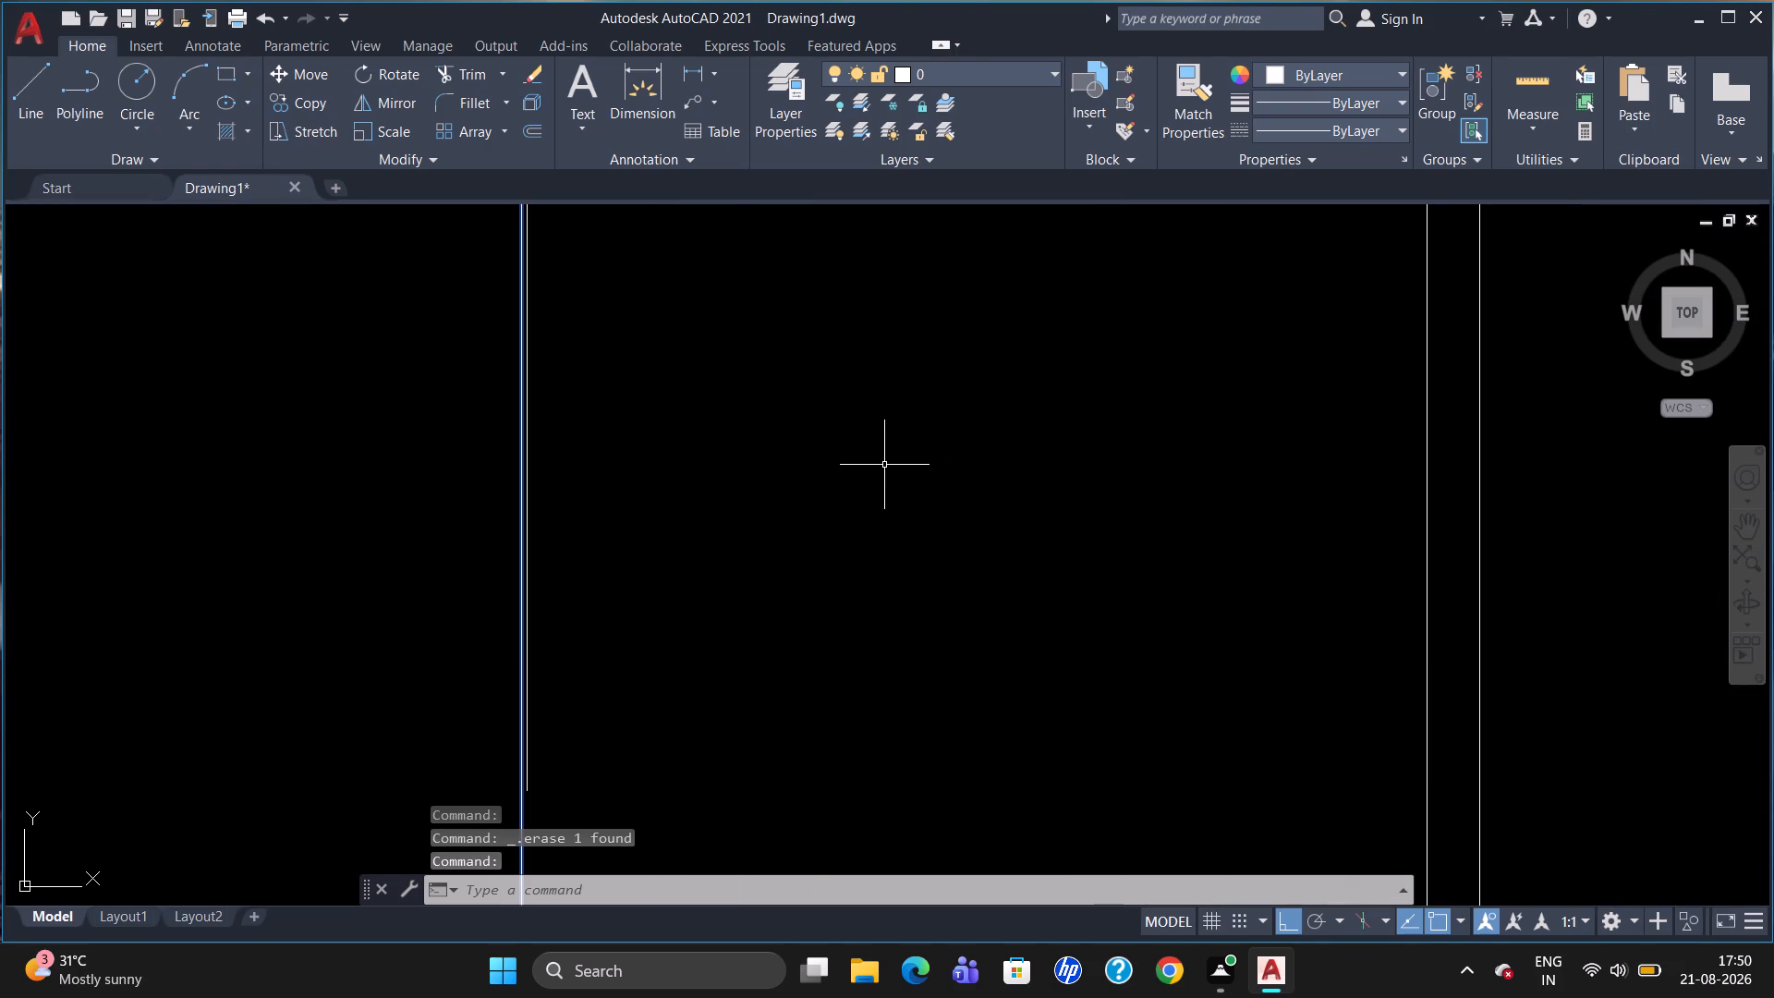
key(Escape)
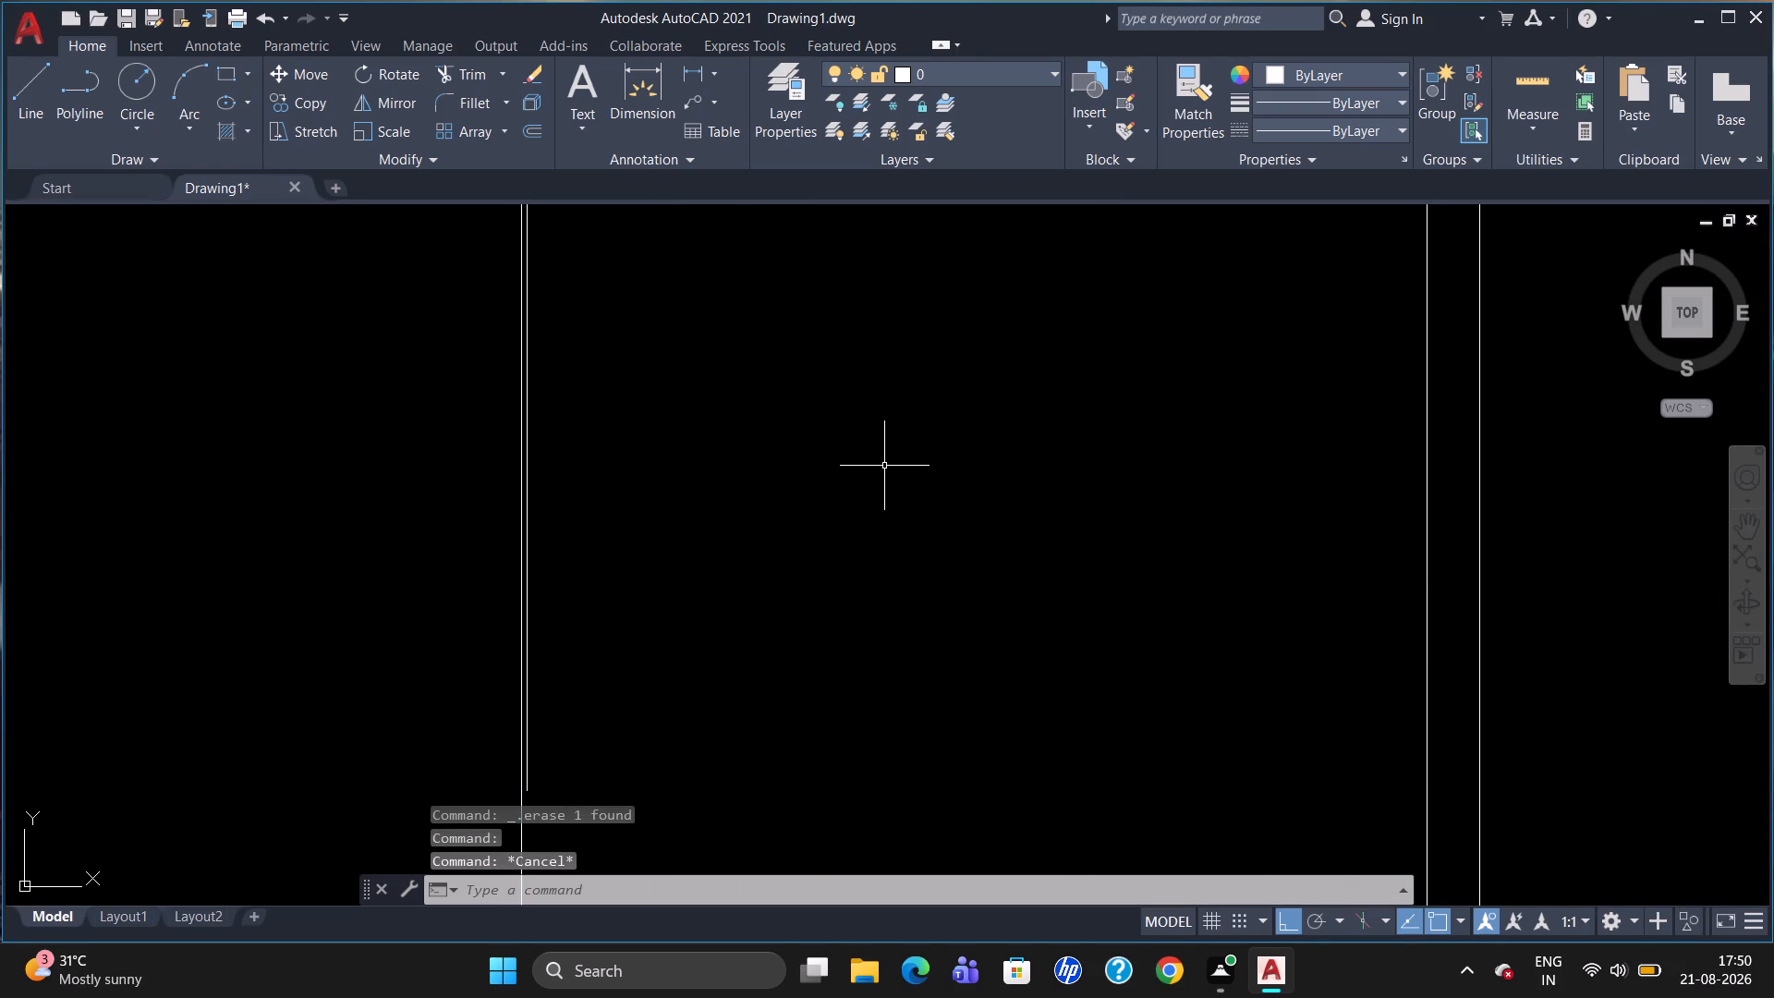
click(528, 623)
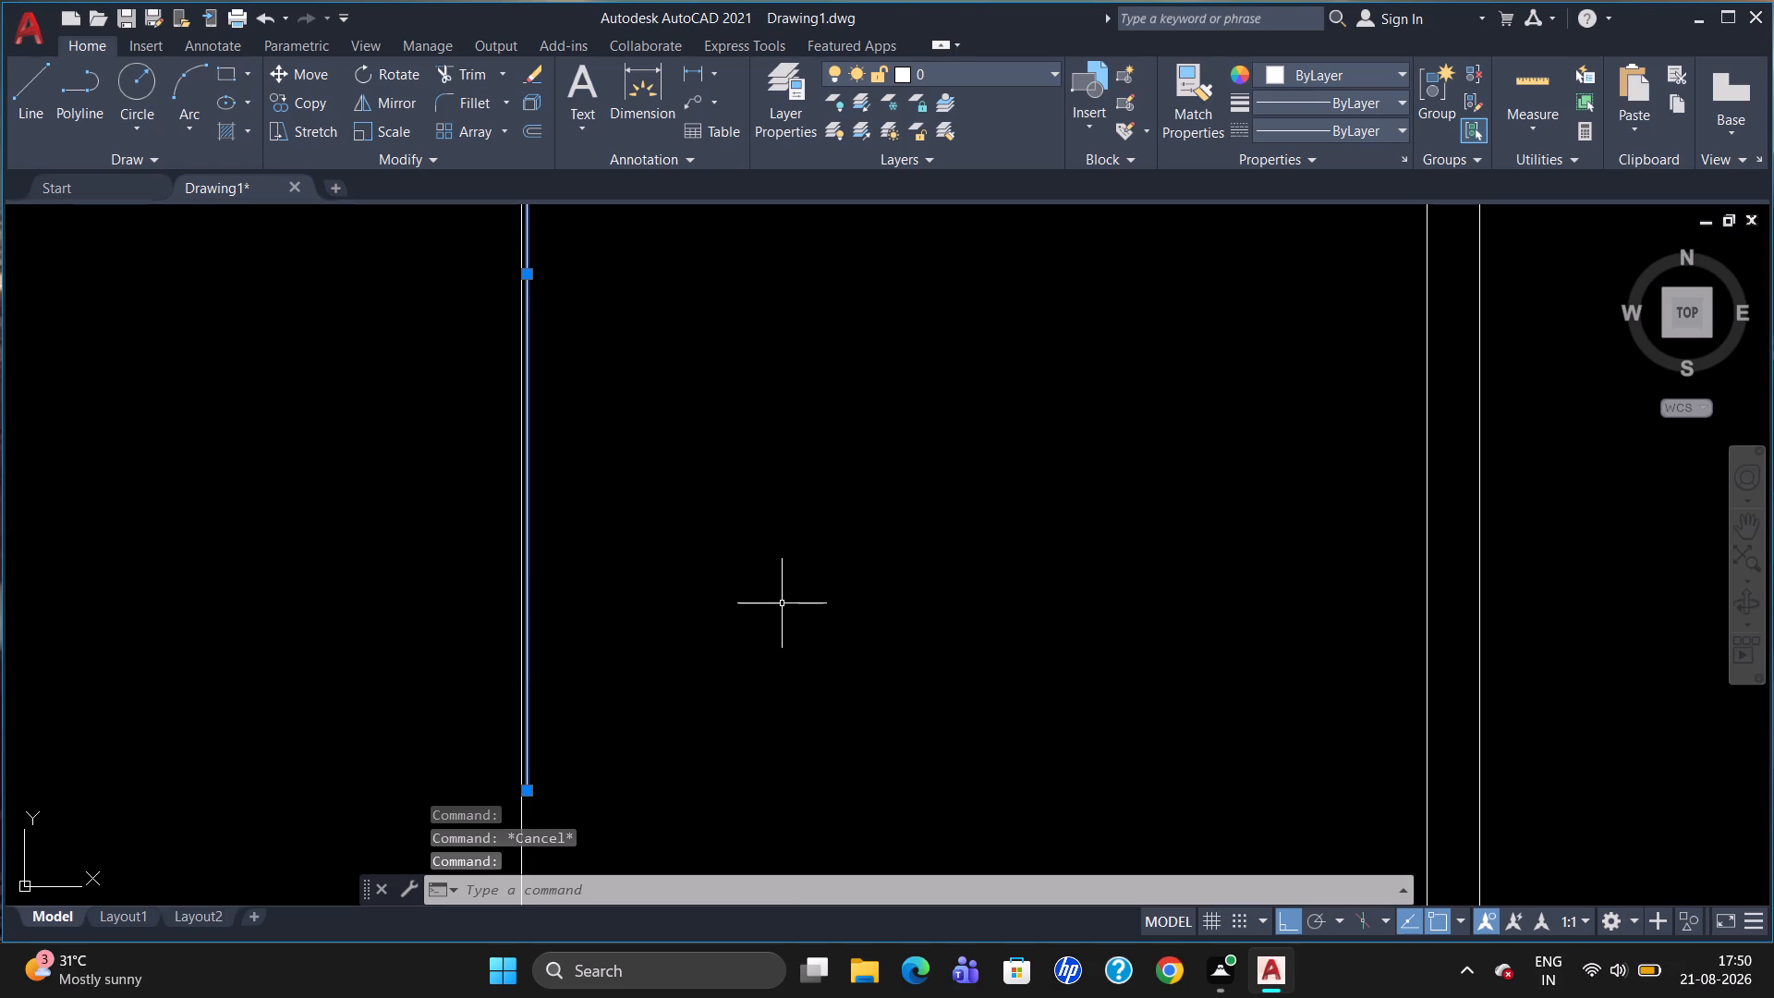
key(Delete)
Measure the upper-left compartment's width up to the divider pair's far line with a temporary linear dimension, and delete it.
scroll(860, 575, down, 4)
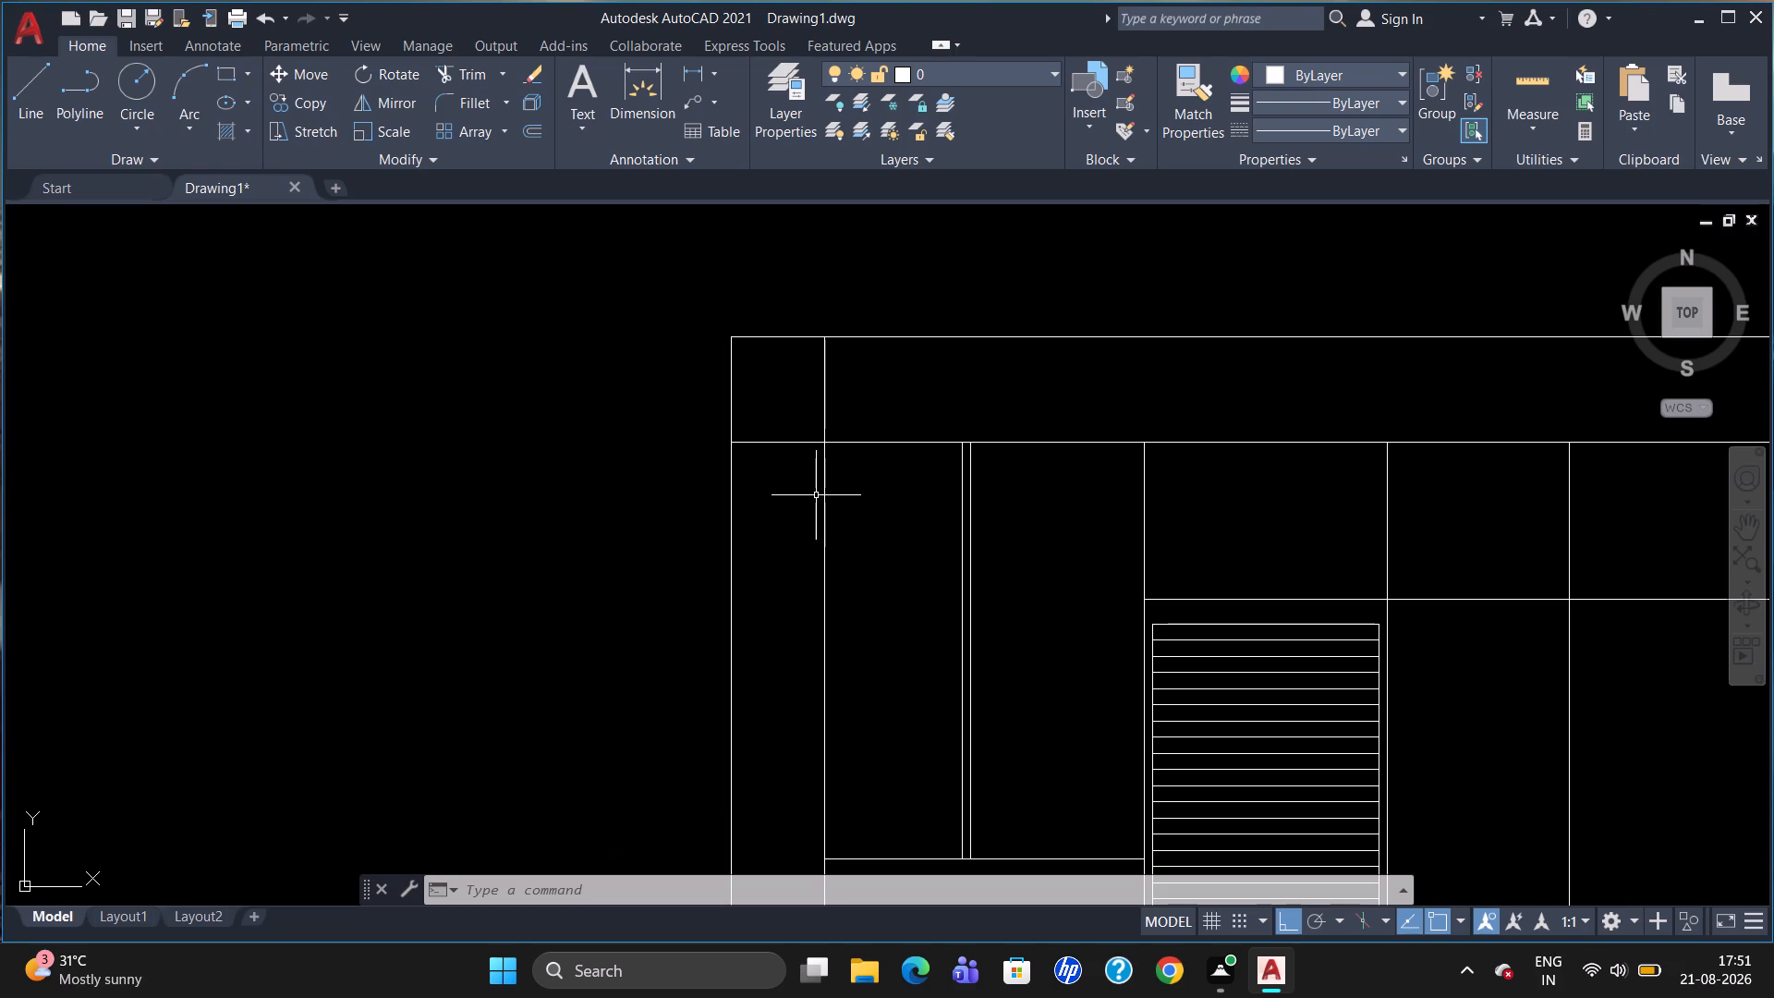
text(DLI)
key(Return)
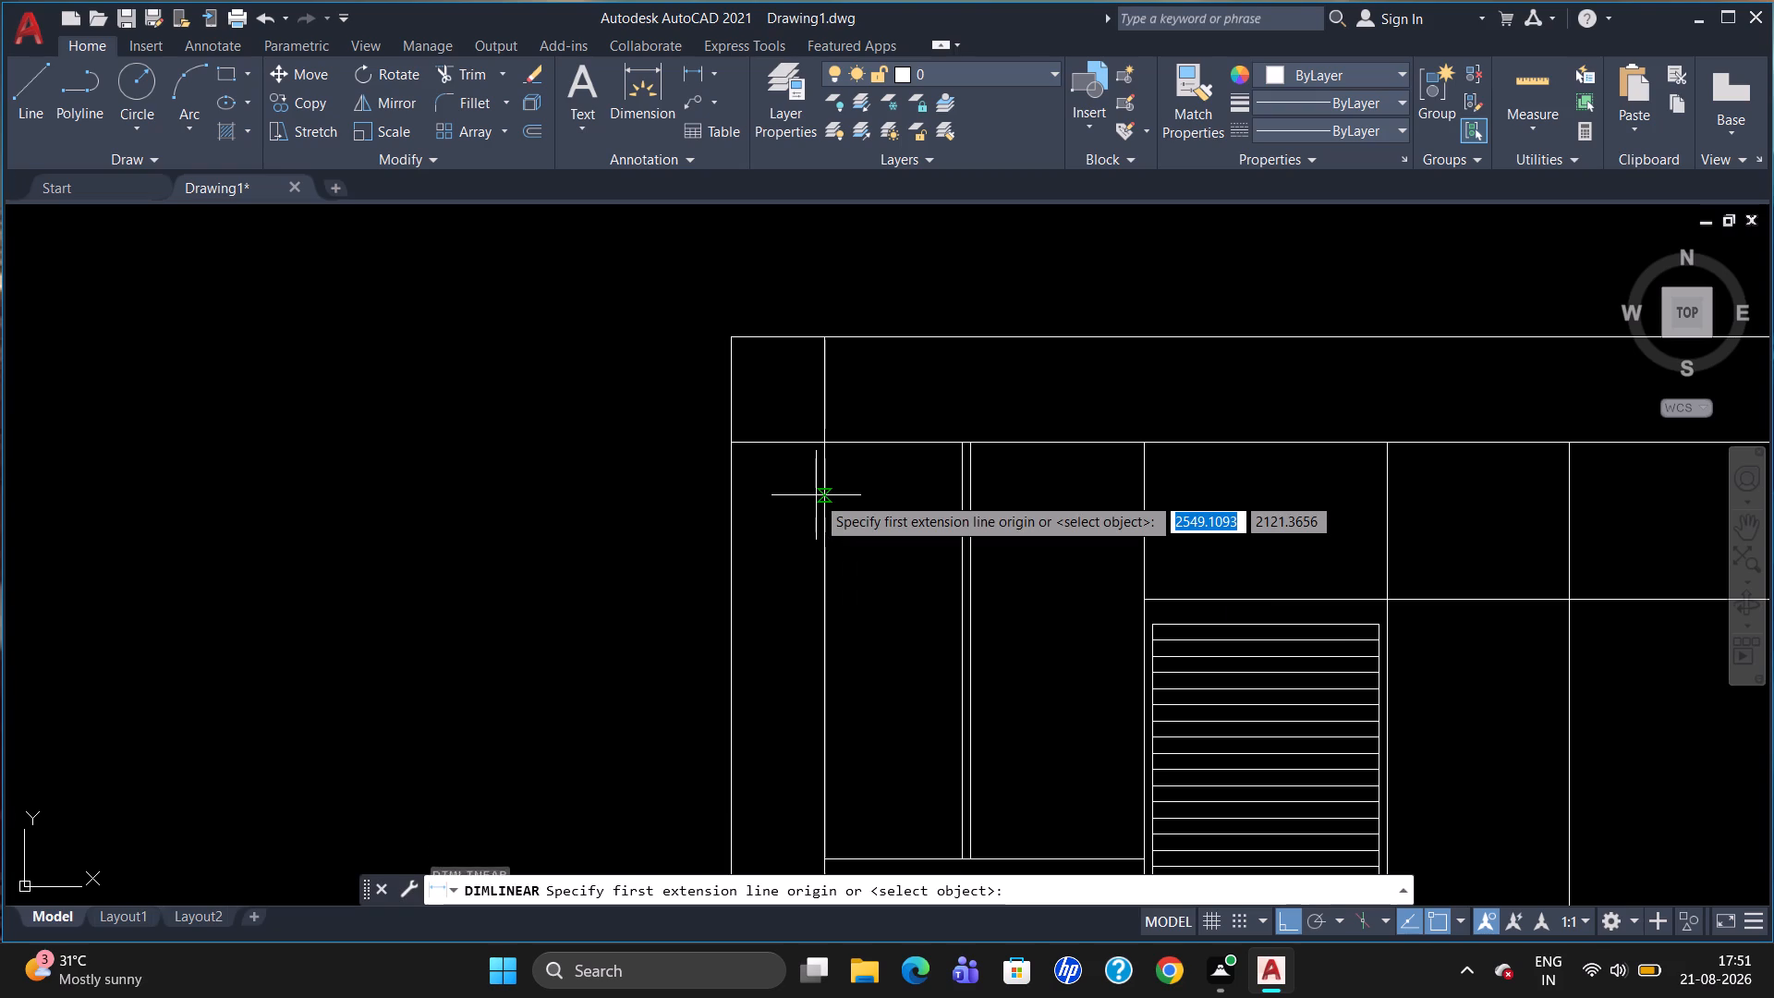
click(830, 444)
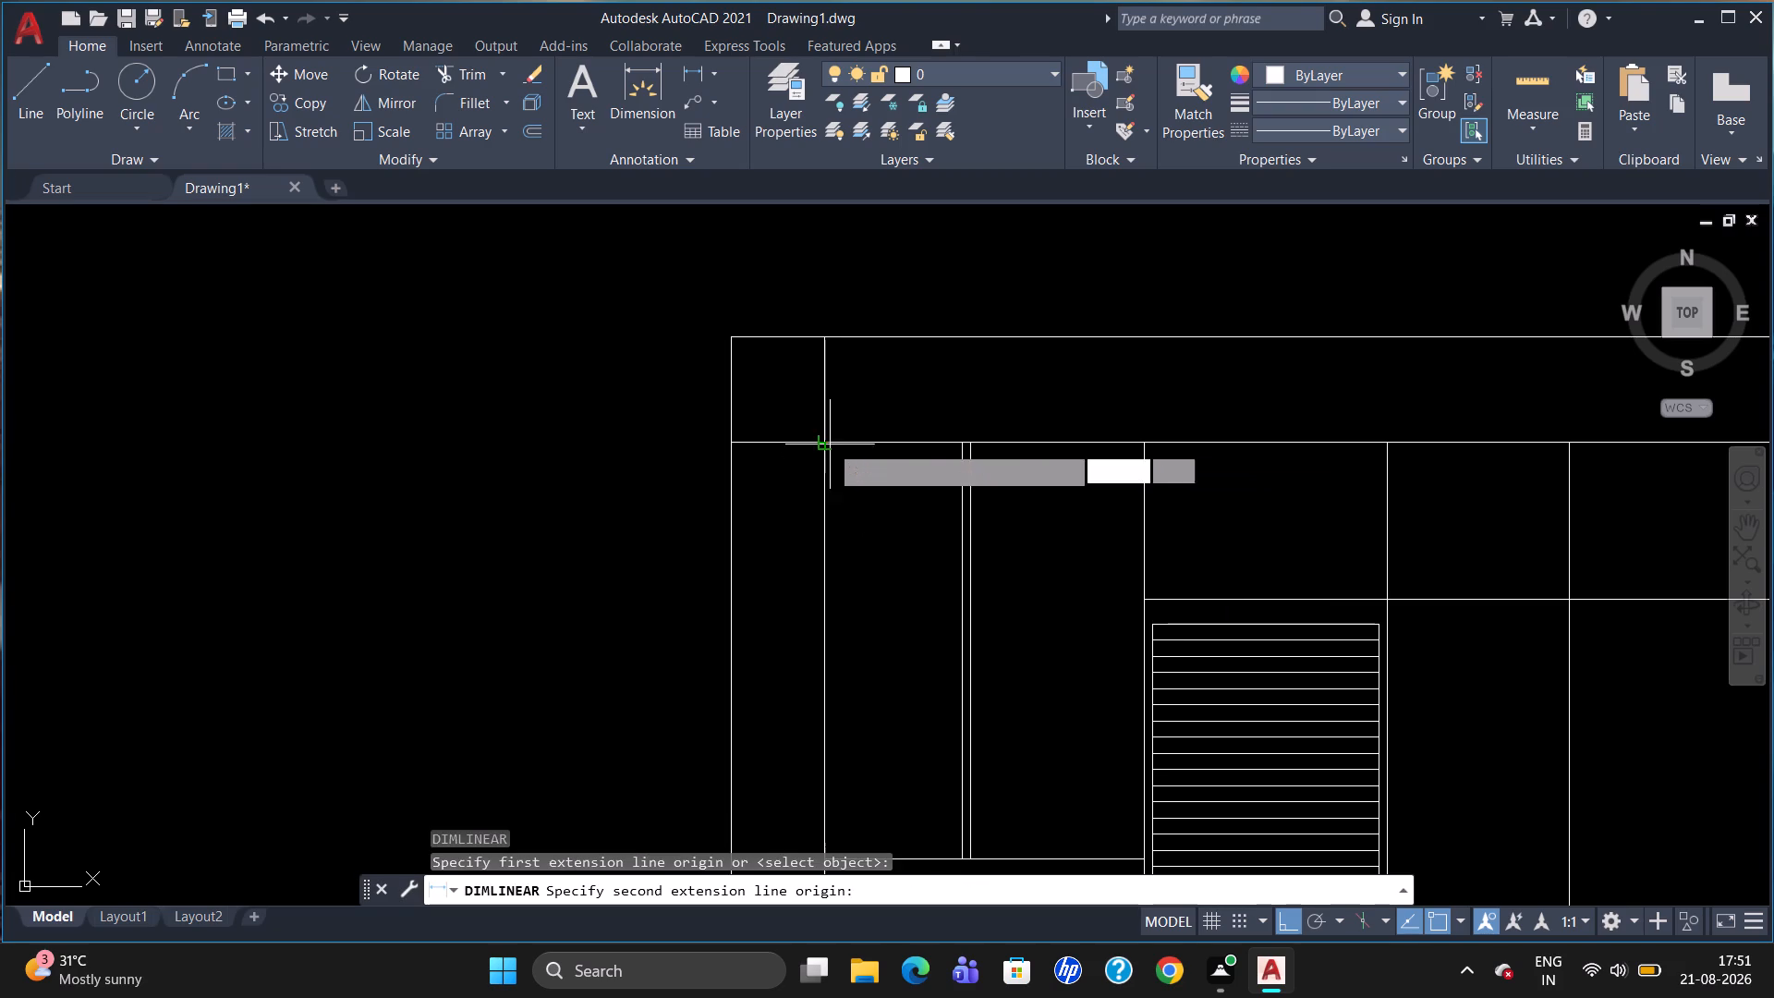
click(975, 442)
click(978, 420)
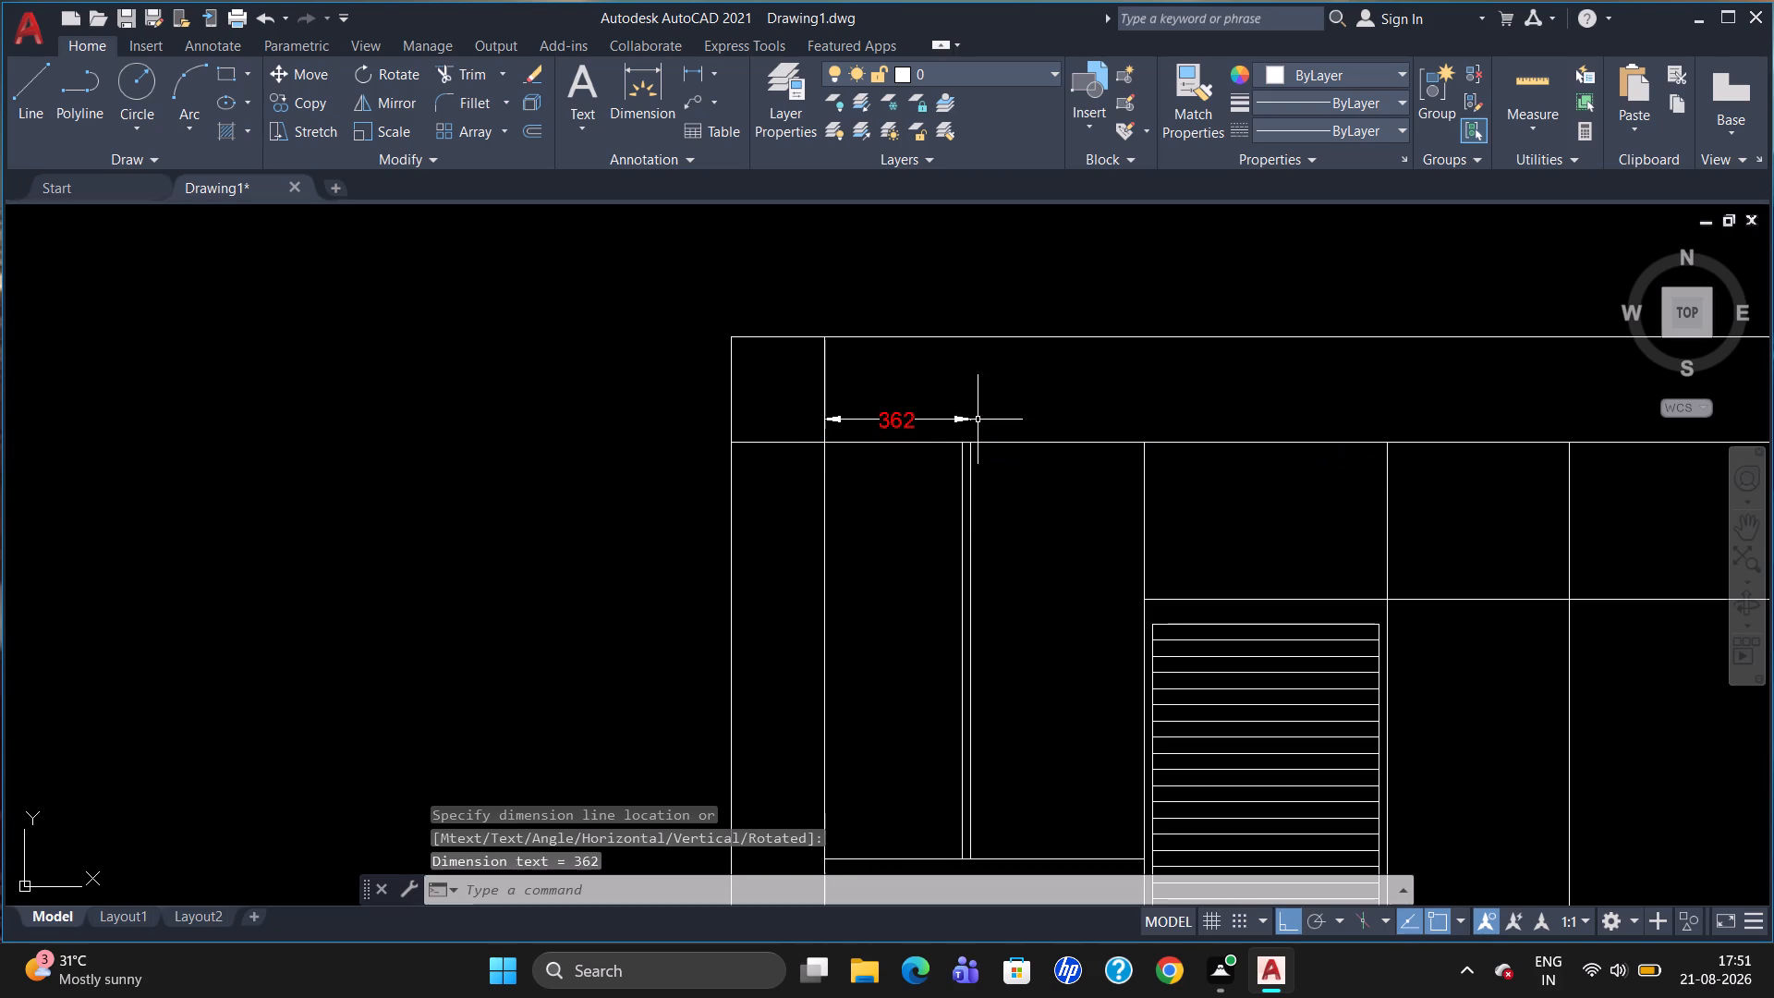
click(905, 422)
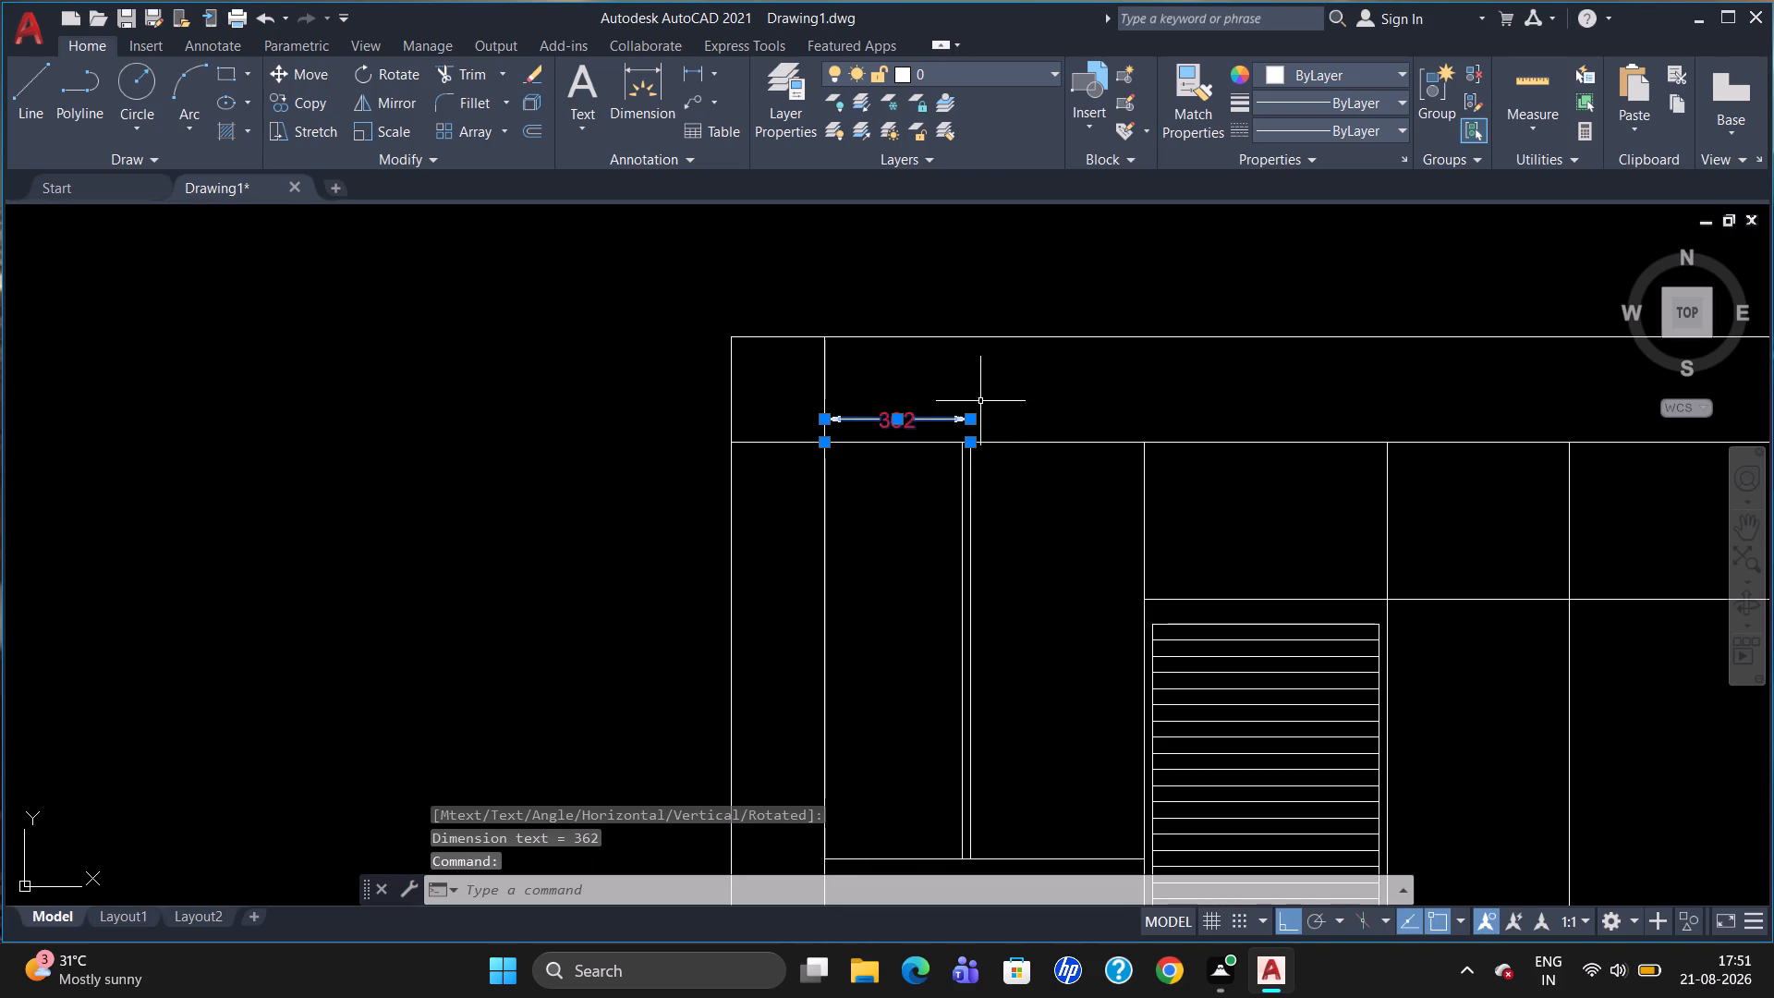
key(Delete)
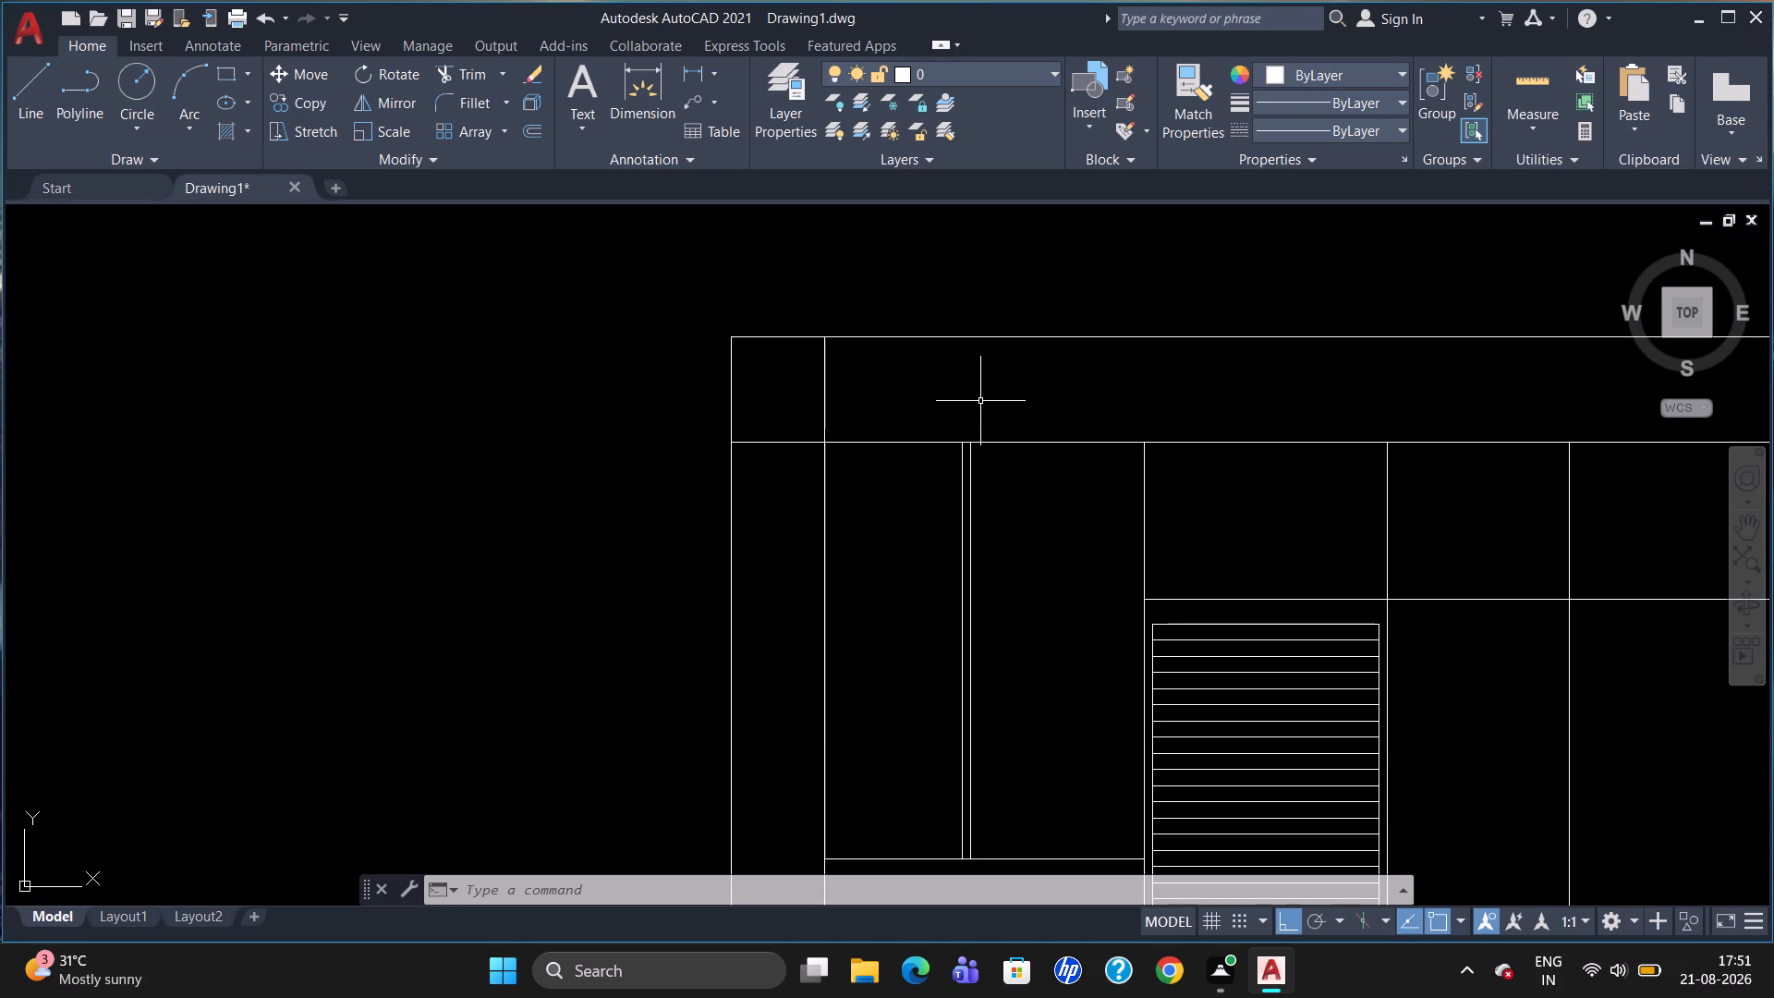
Draw a vertical line 350 left of the divider pair's right-hand line, from the top strip down to the compartment's bottom line.
key(l)
key(Return)
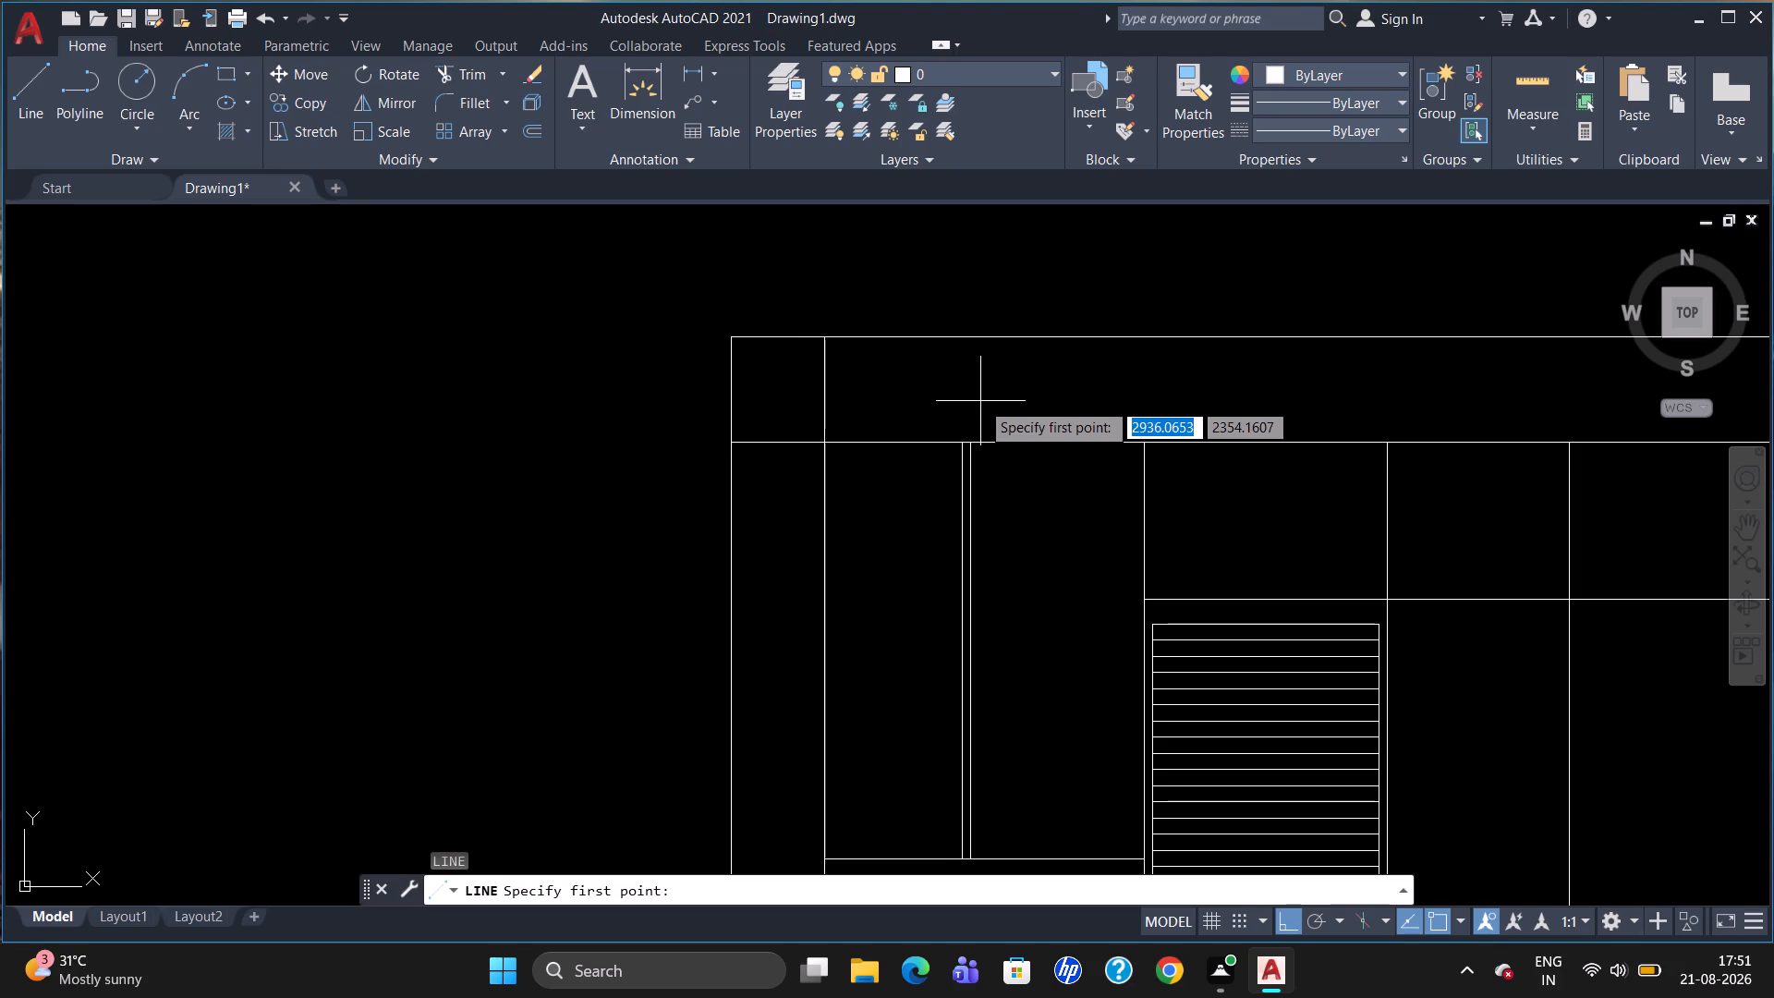
text(TK)
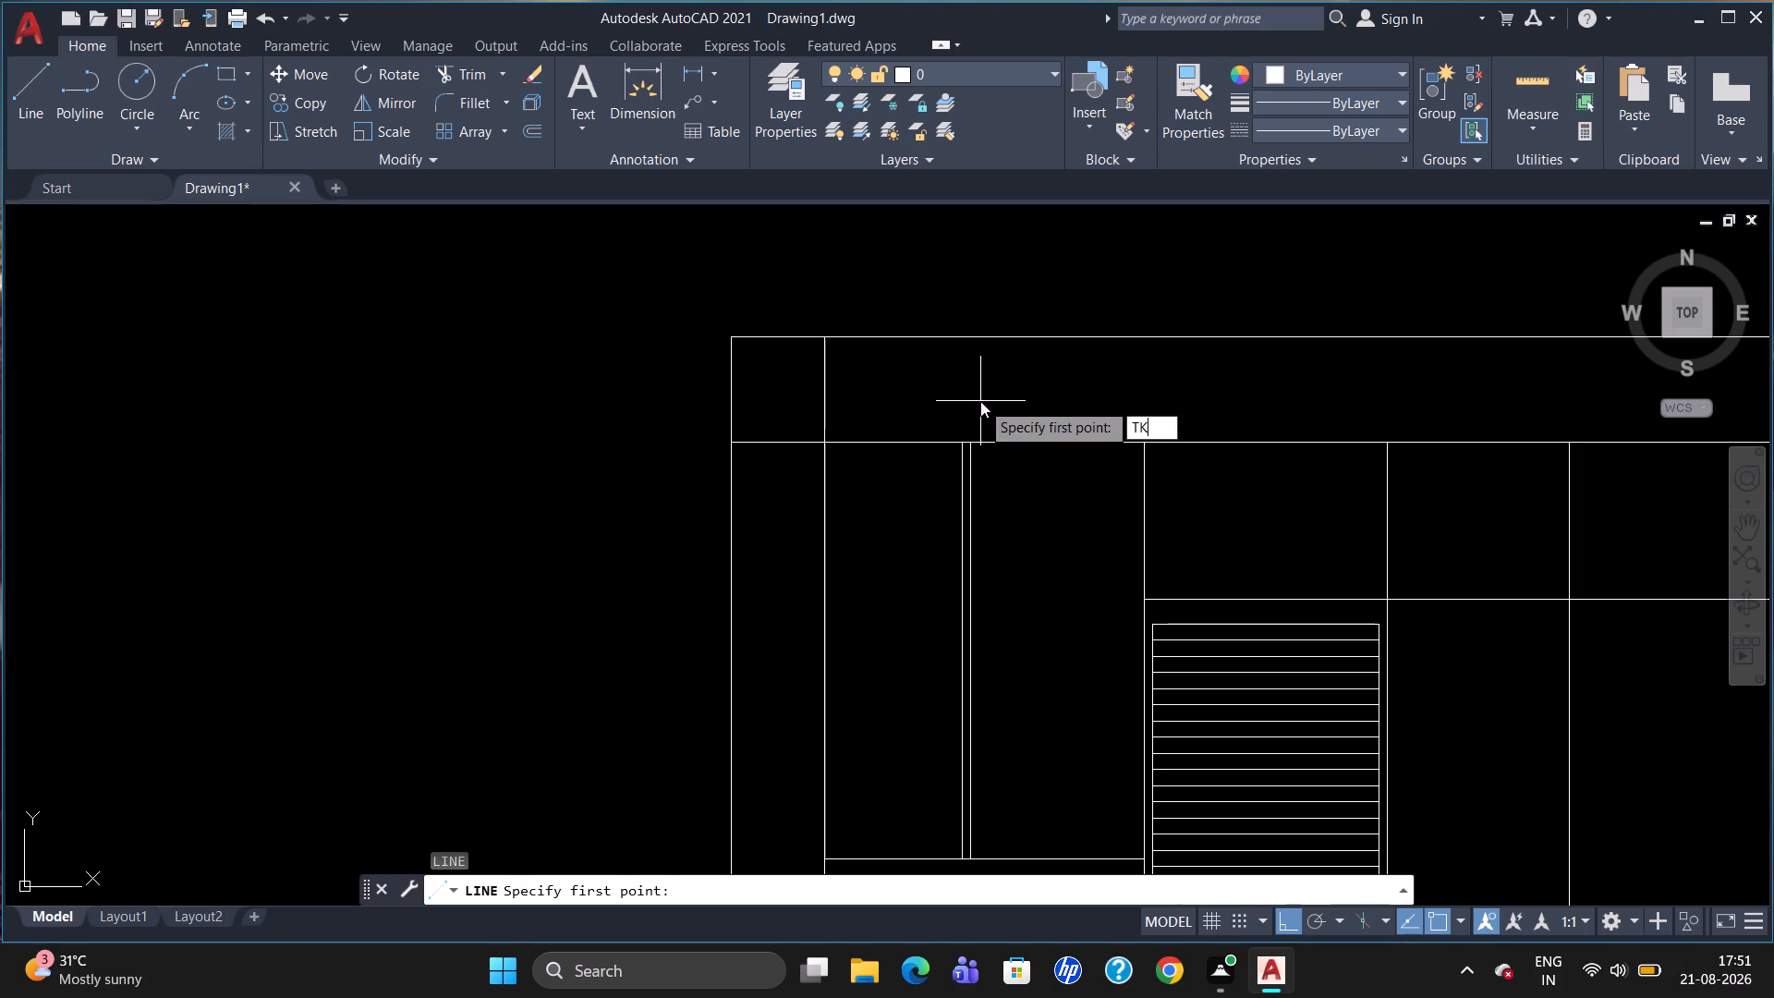
key(Return)
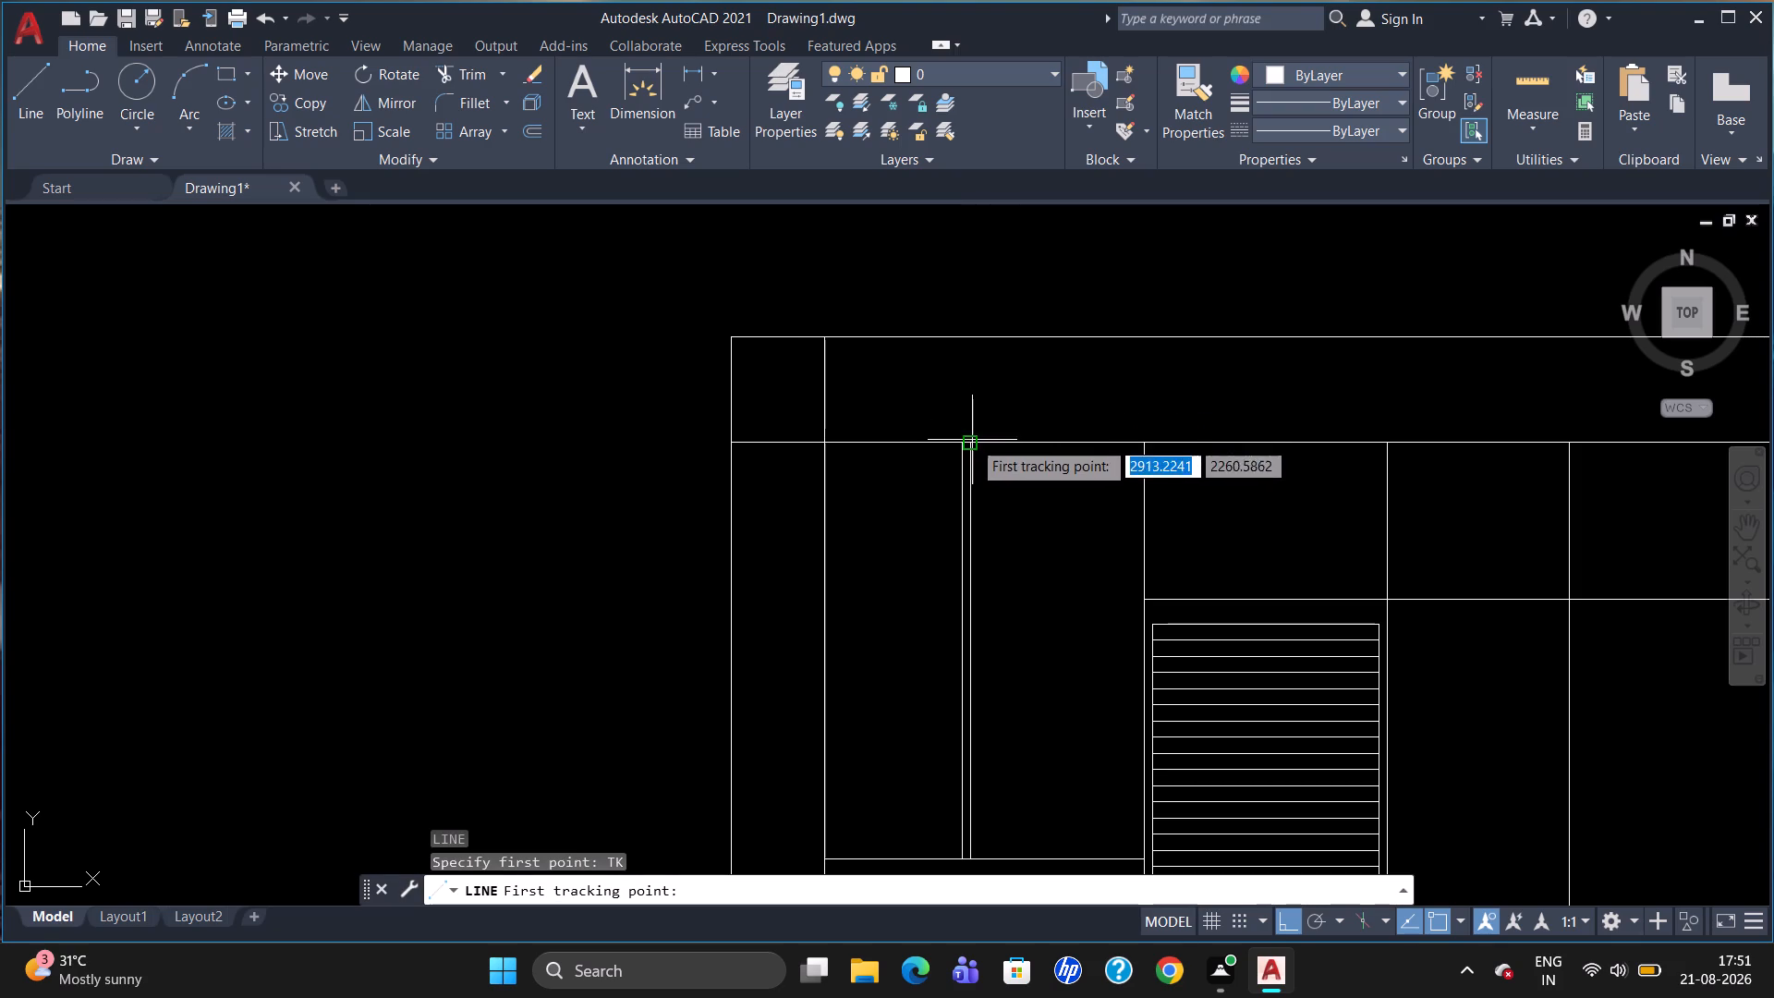
click(972, 440)
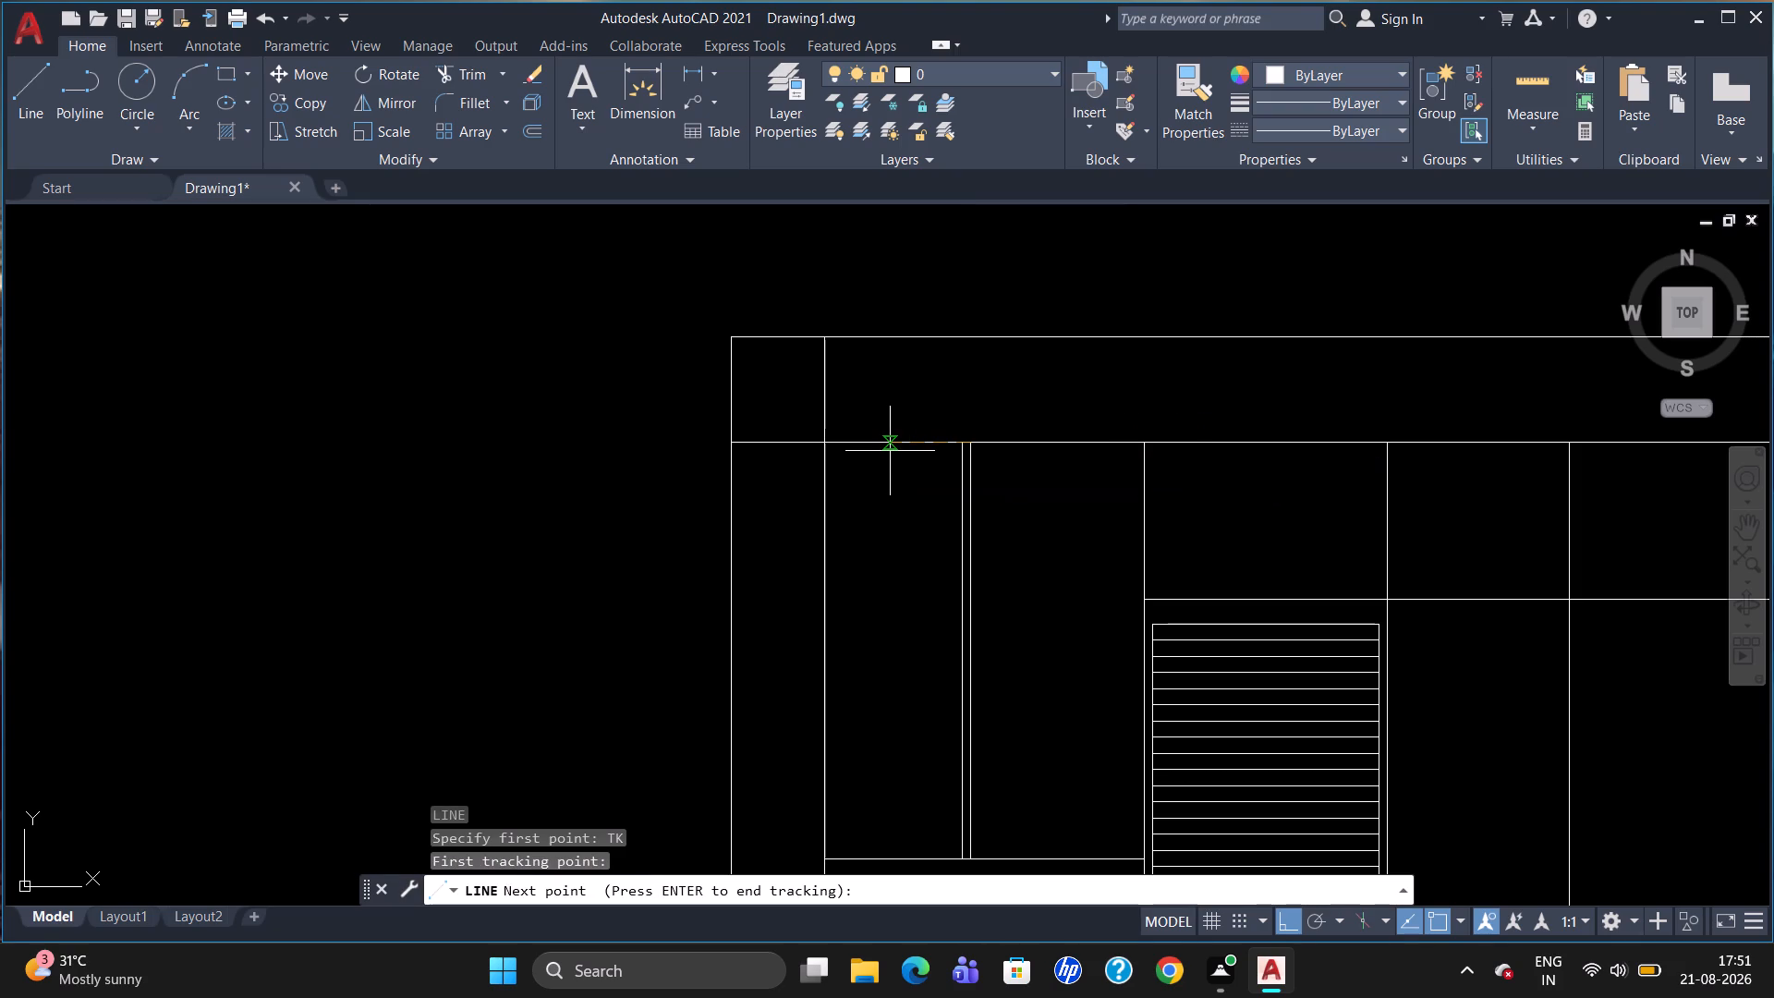
text(350)
key(Return)
key(Return)
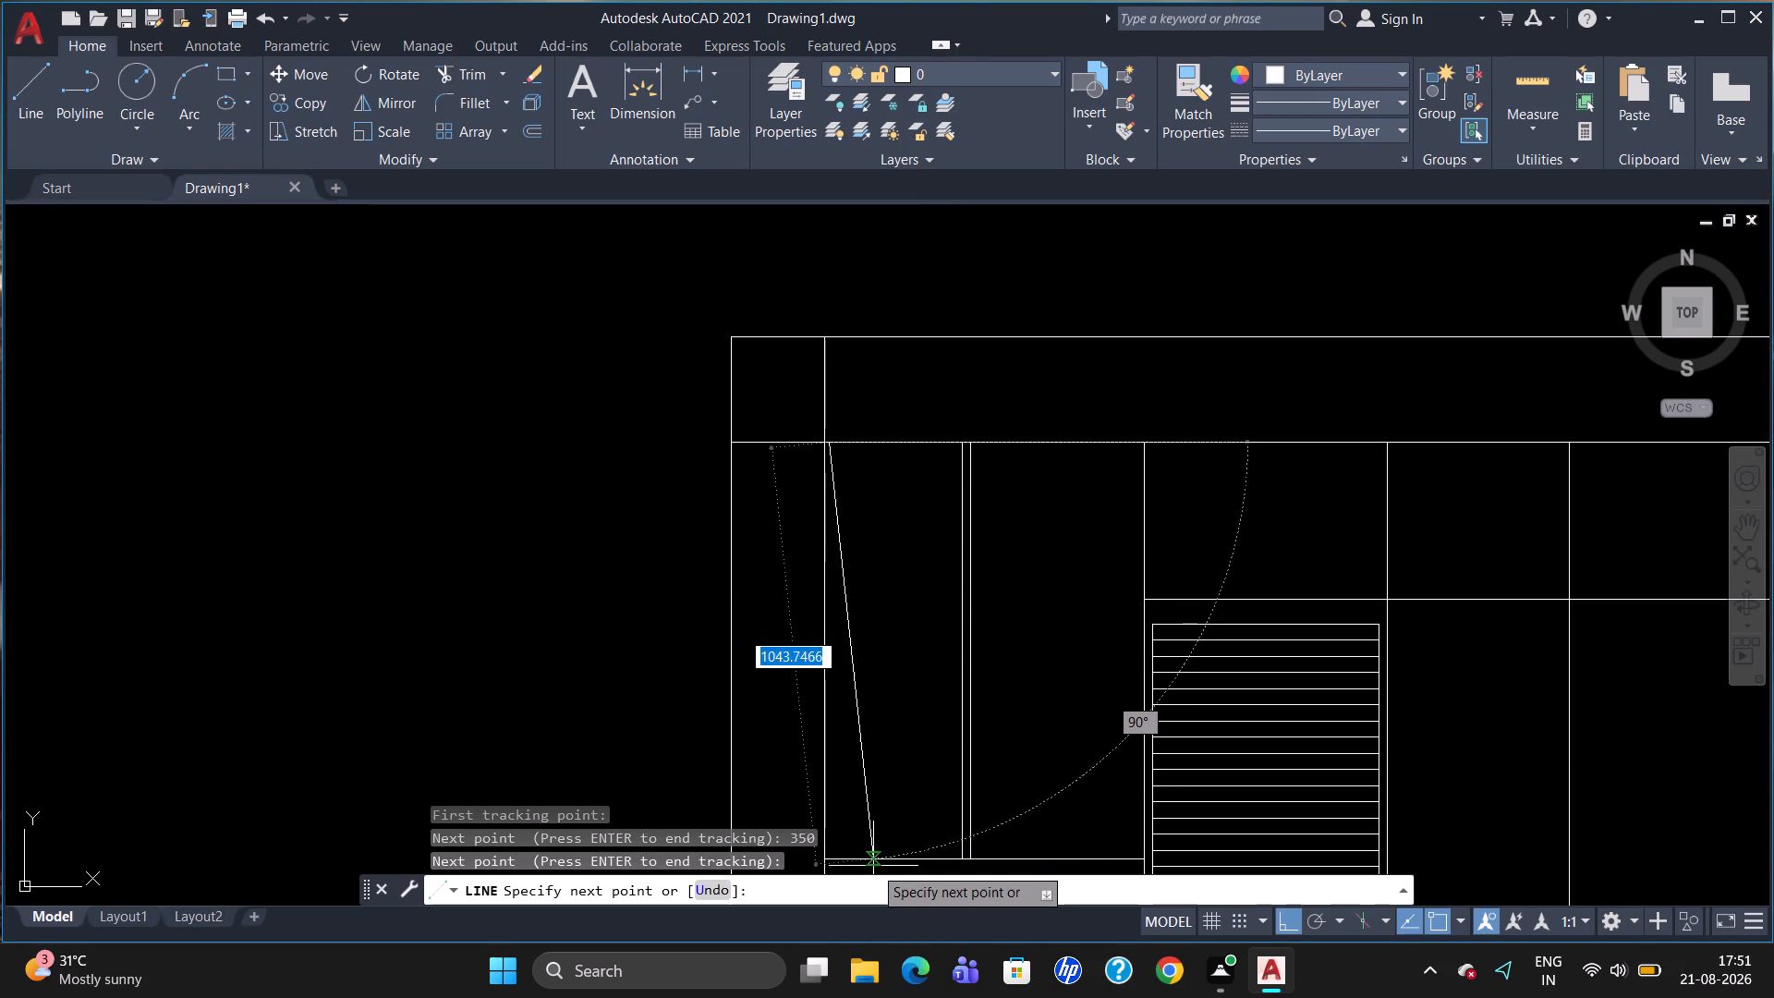
click(832, 855)
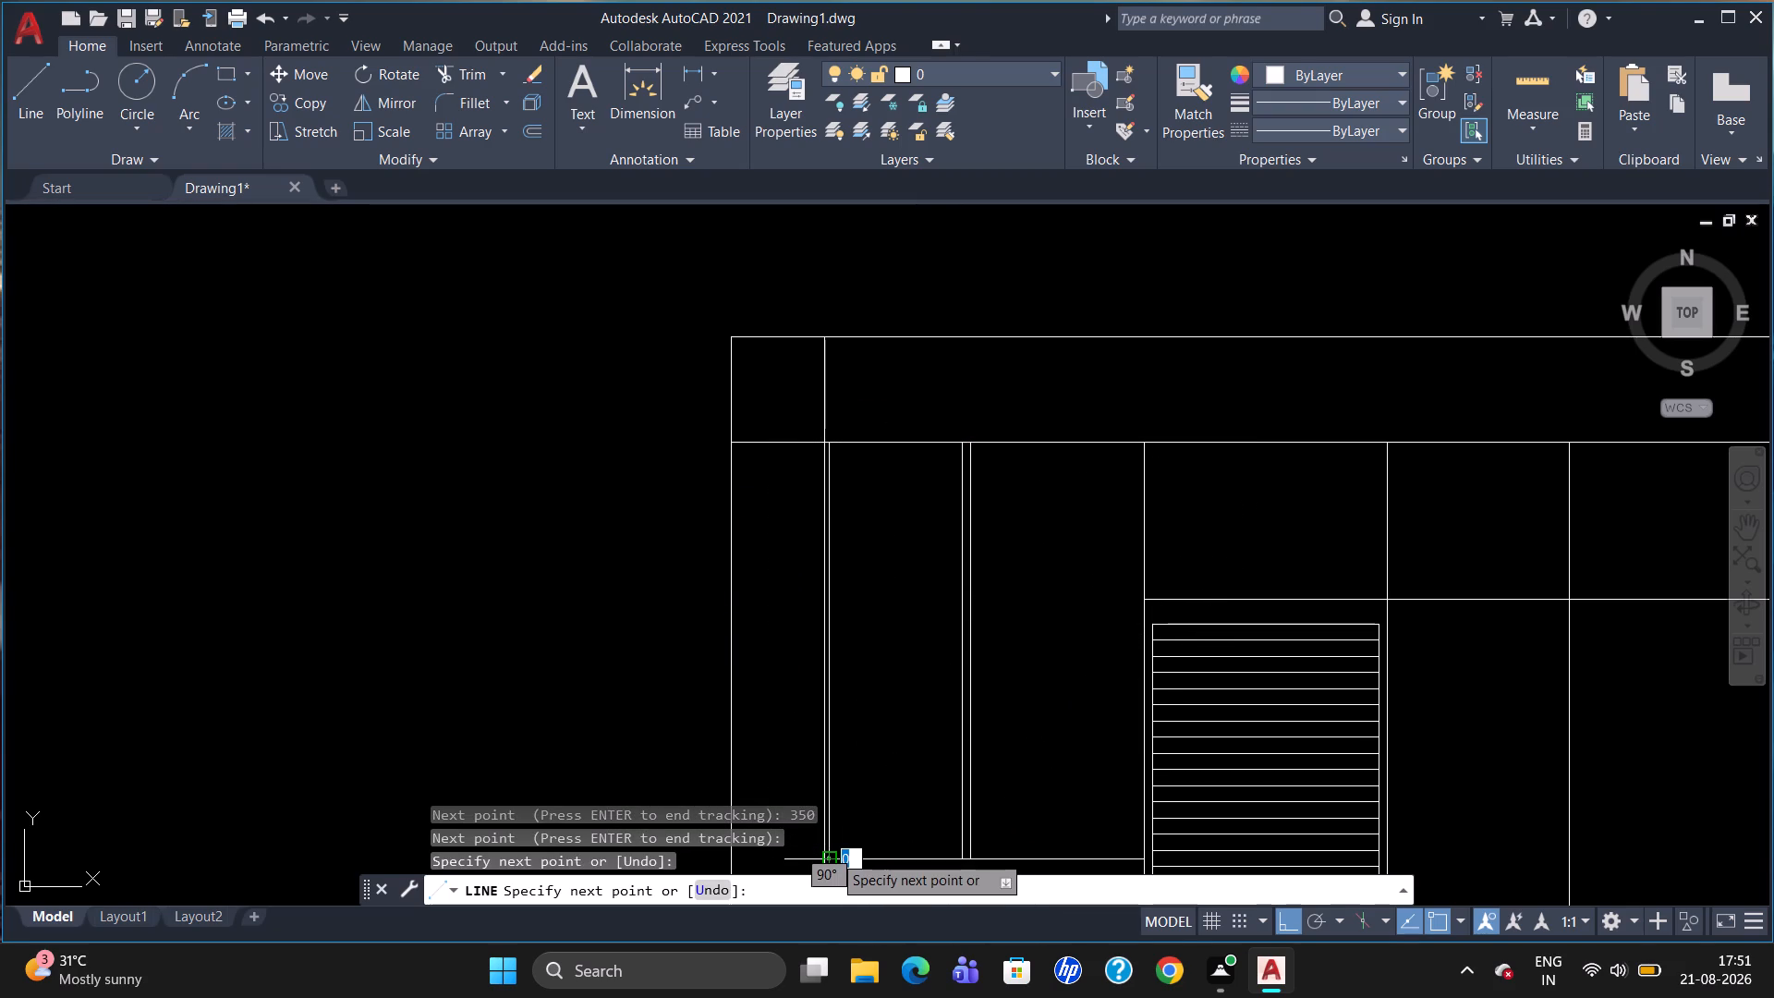
key(Escape)
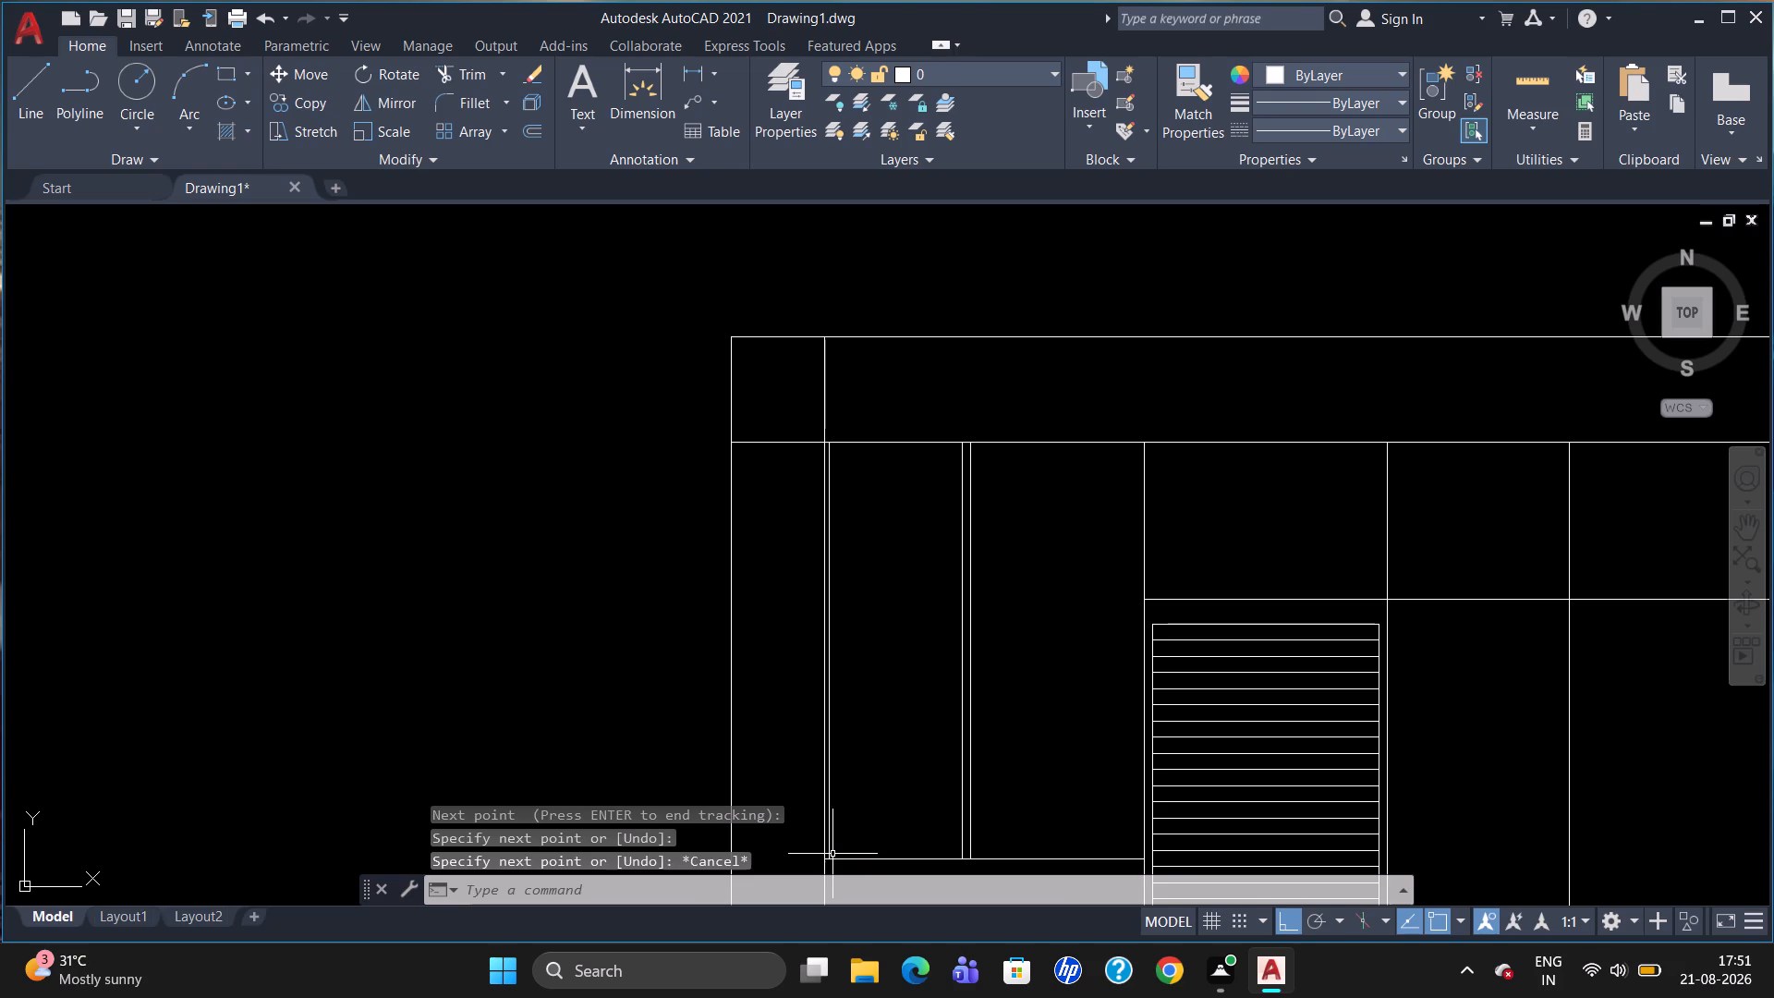
Break the old left vertical line at the upper-left compartment's bottom corner and delete the part above it.
scroll(894, 613, down, 3)
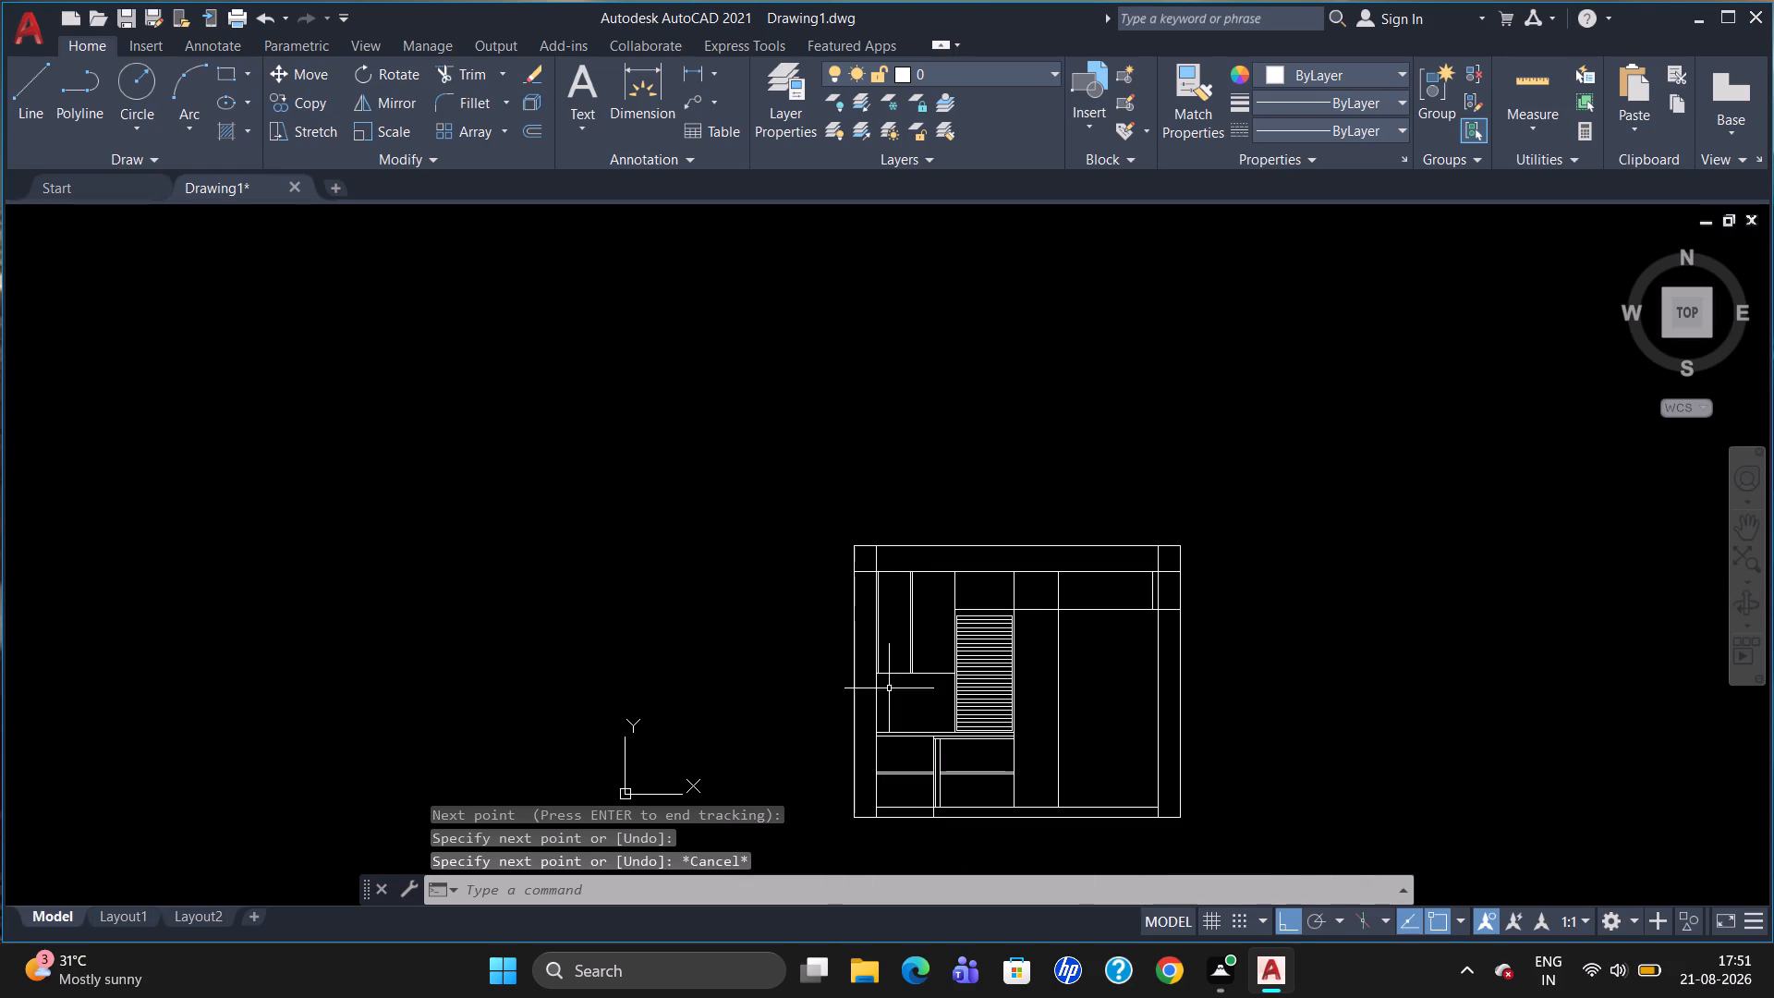
scroll(888, 697, up, 2)
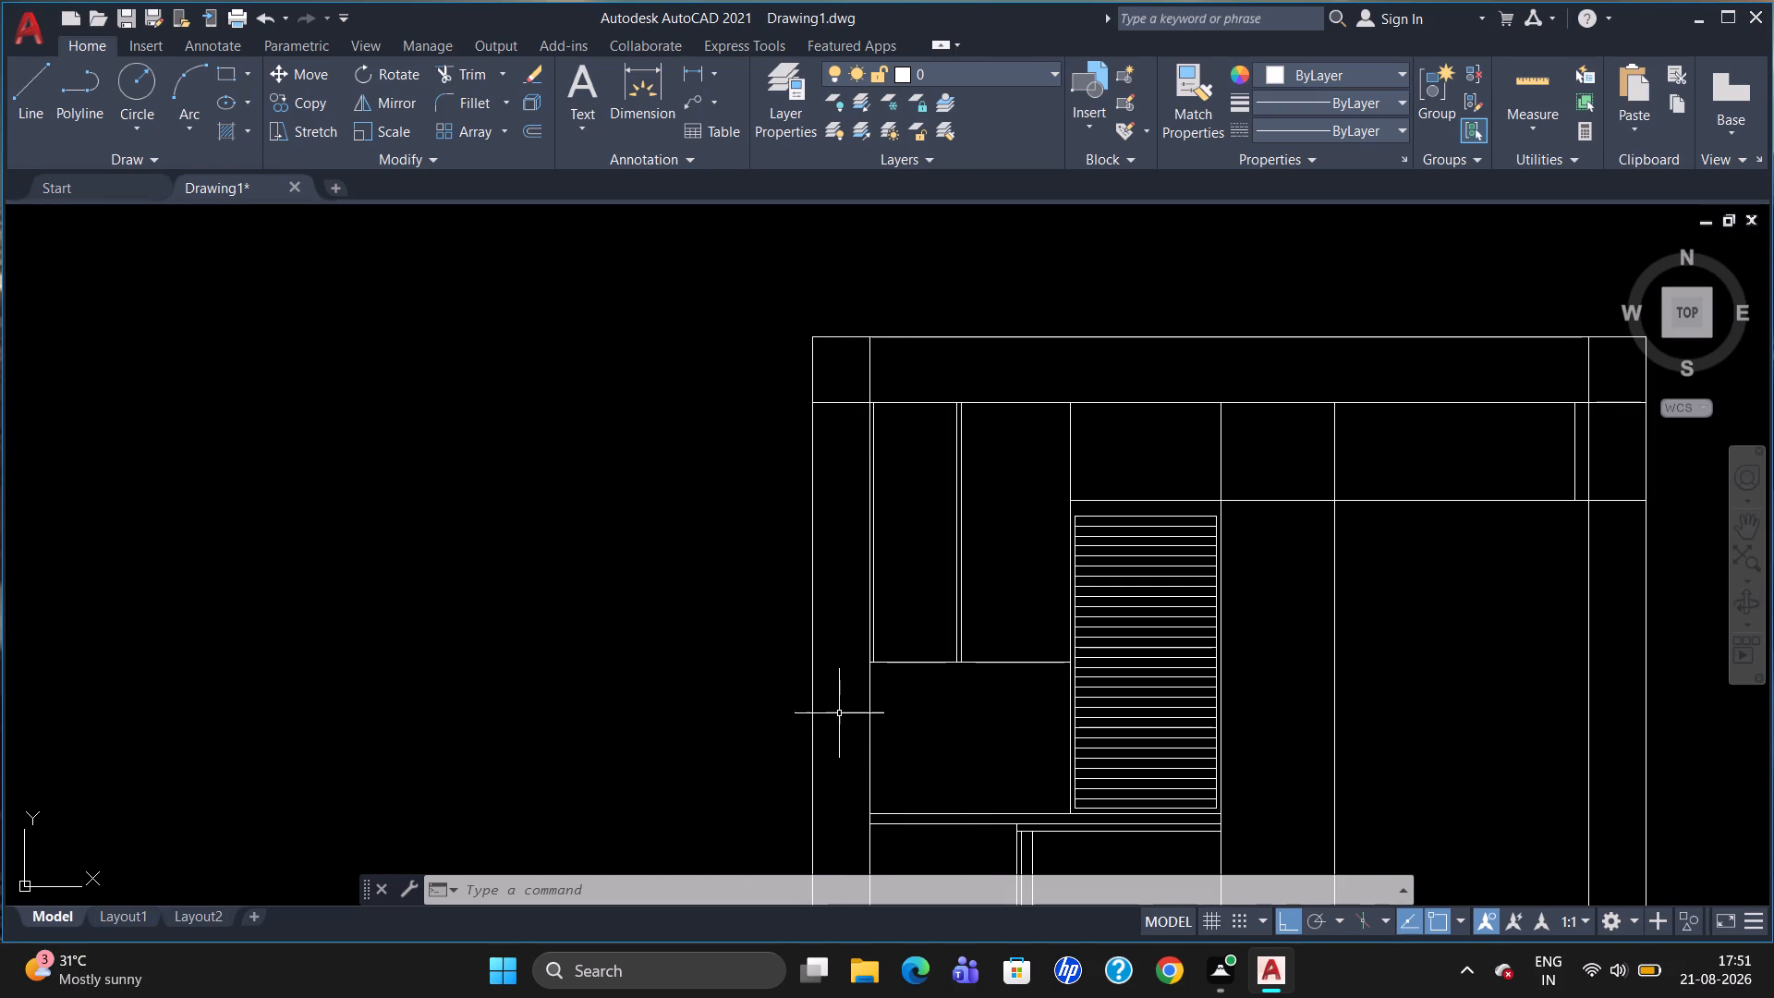
scroll(872, 538, up, 1)
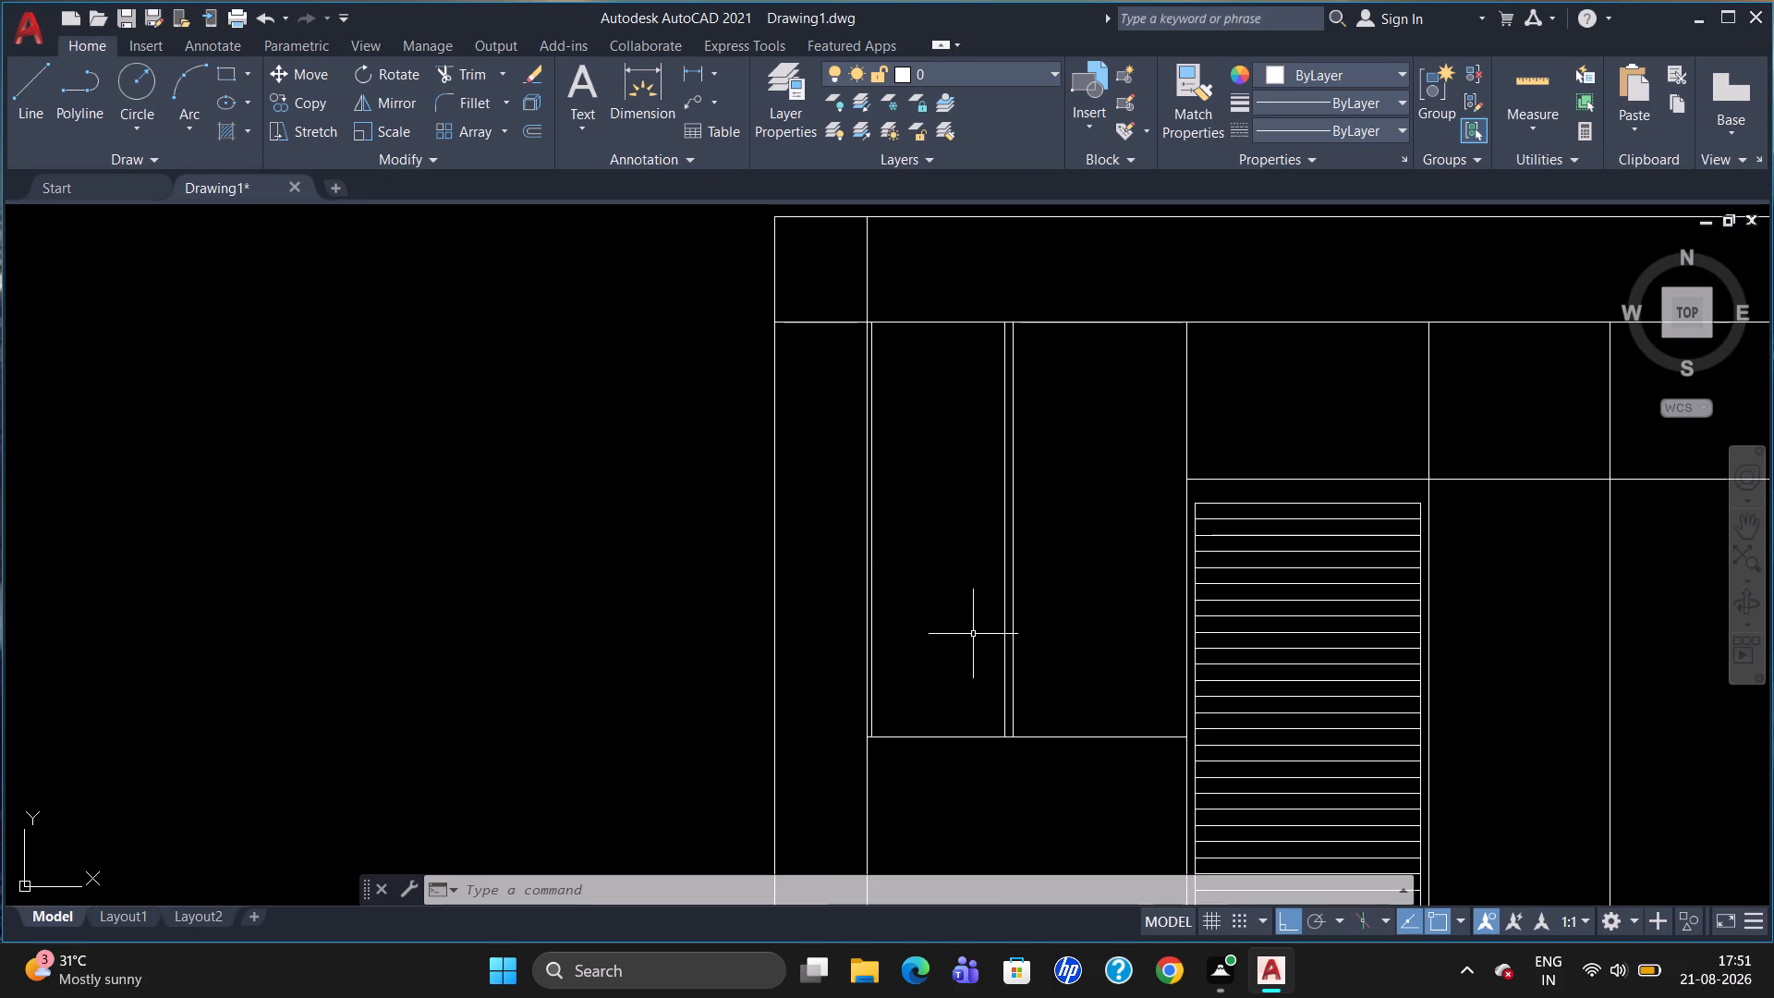
text(BR)
click(1020, 712)
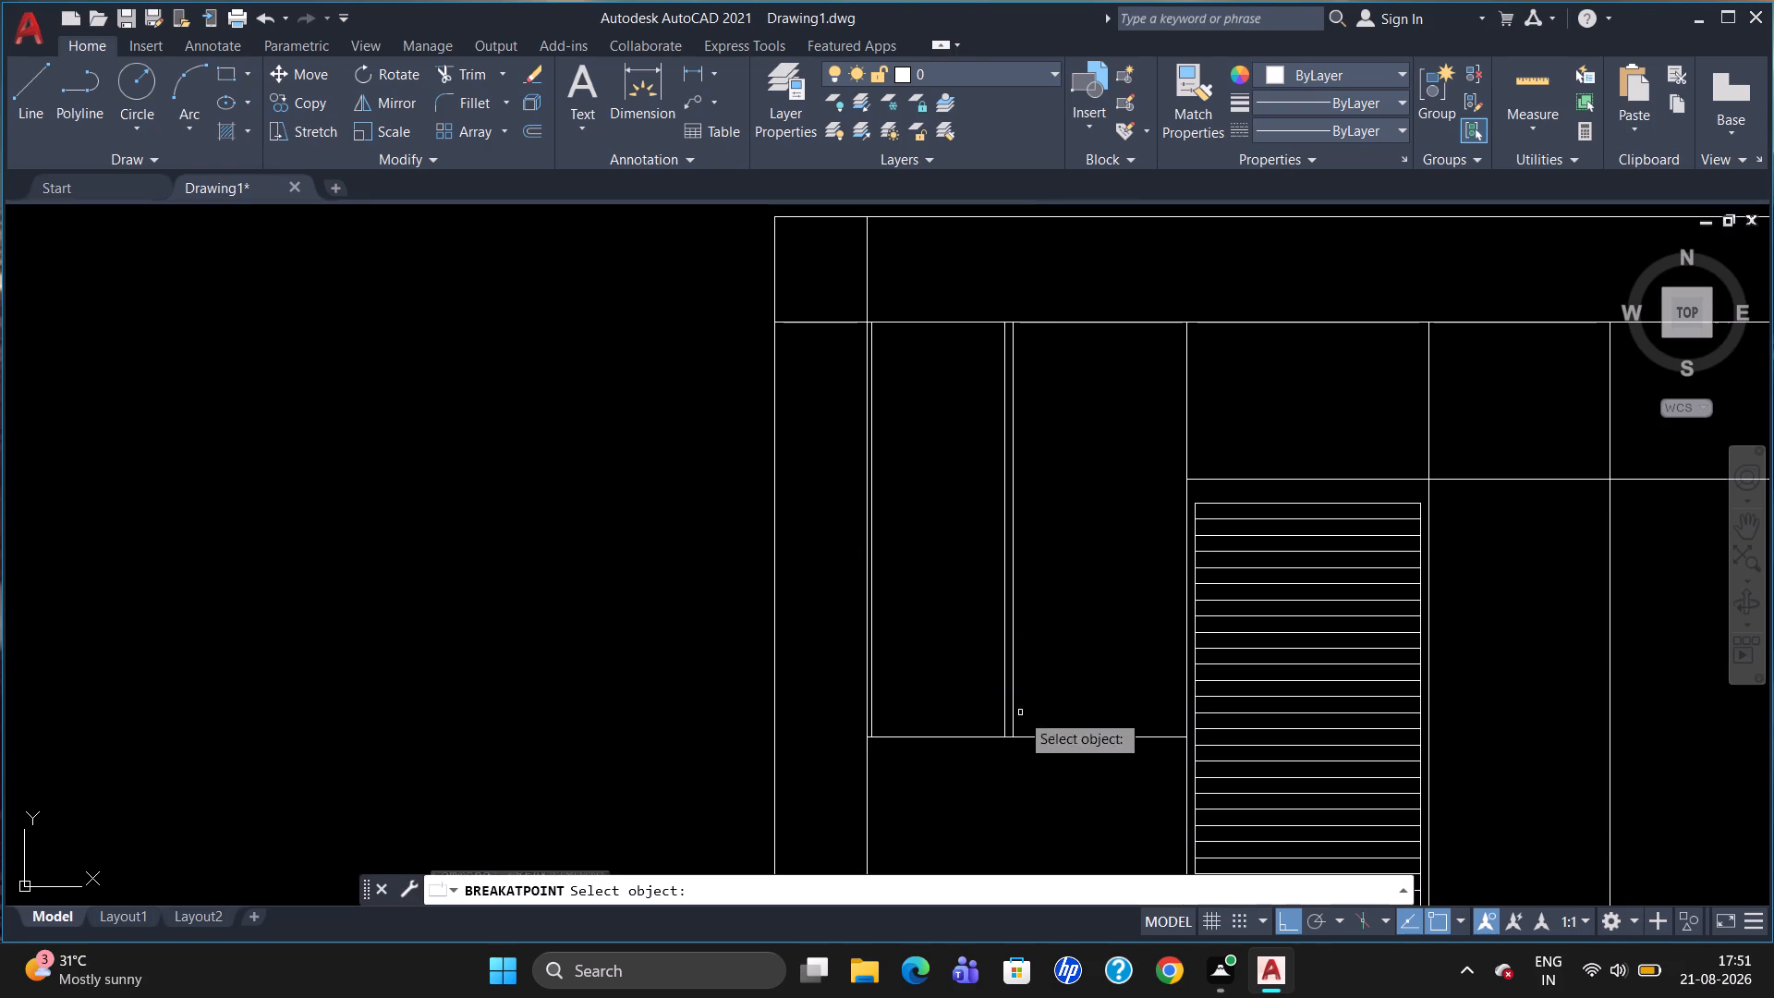
click(866, 655)
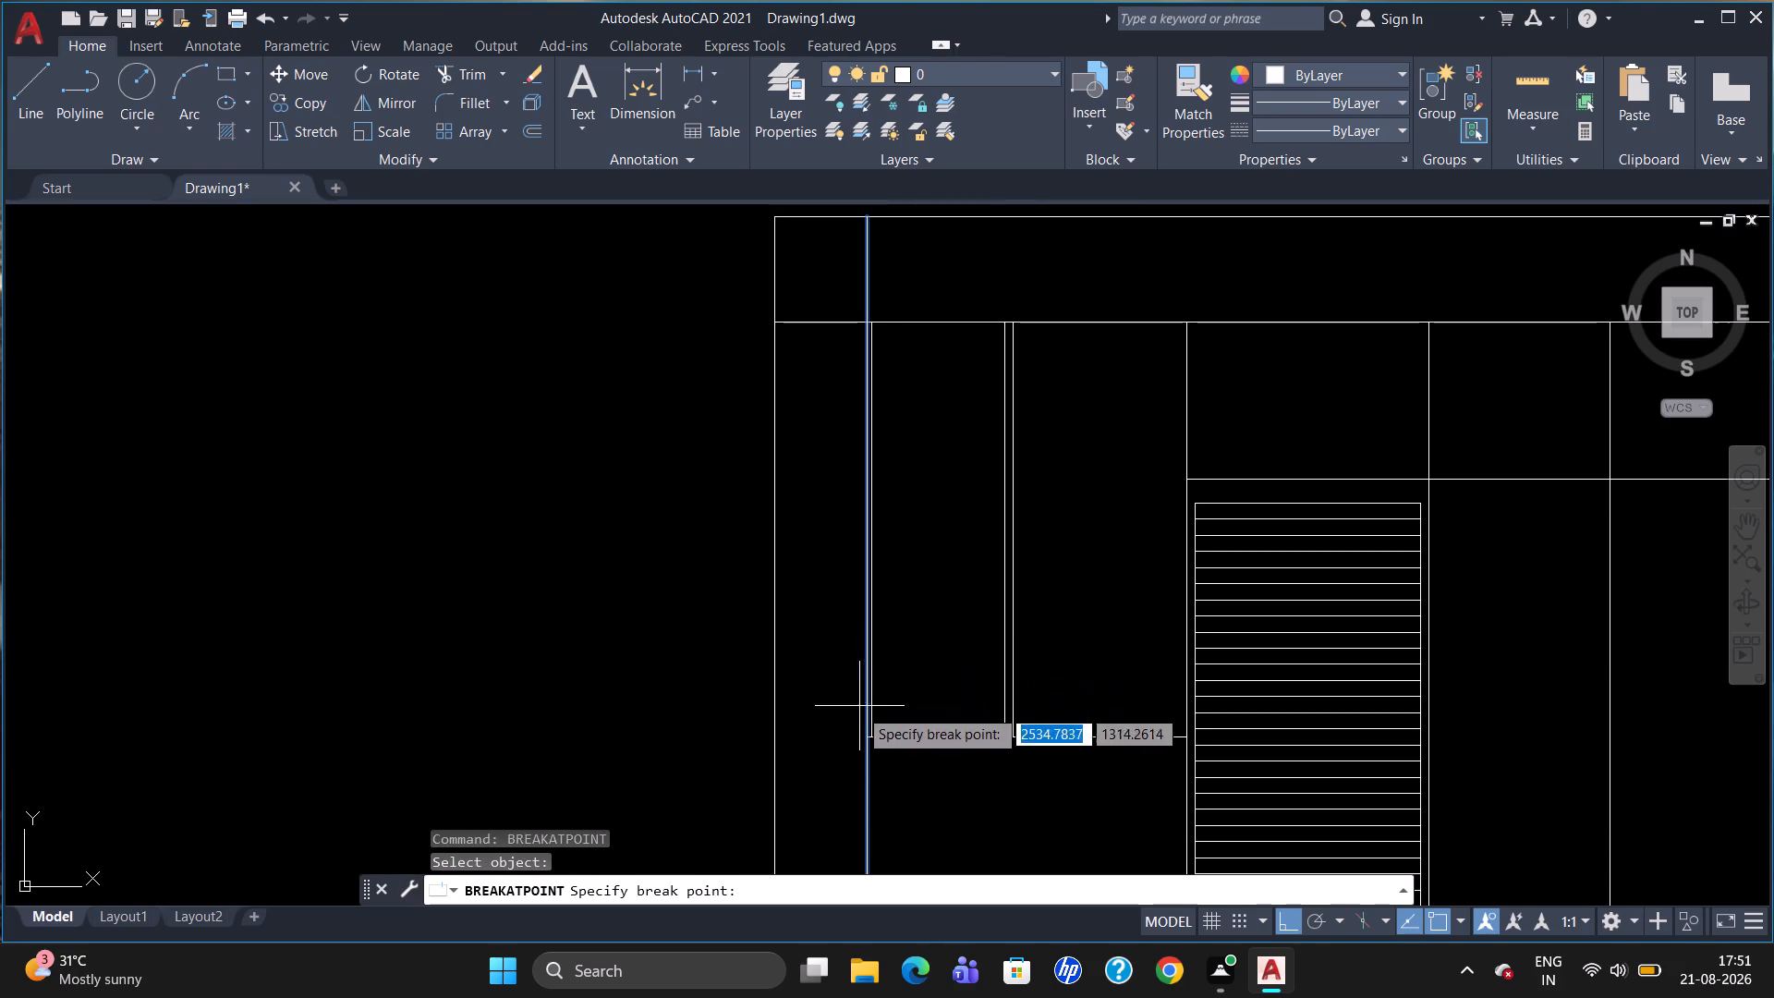
click(867, 738)
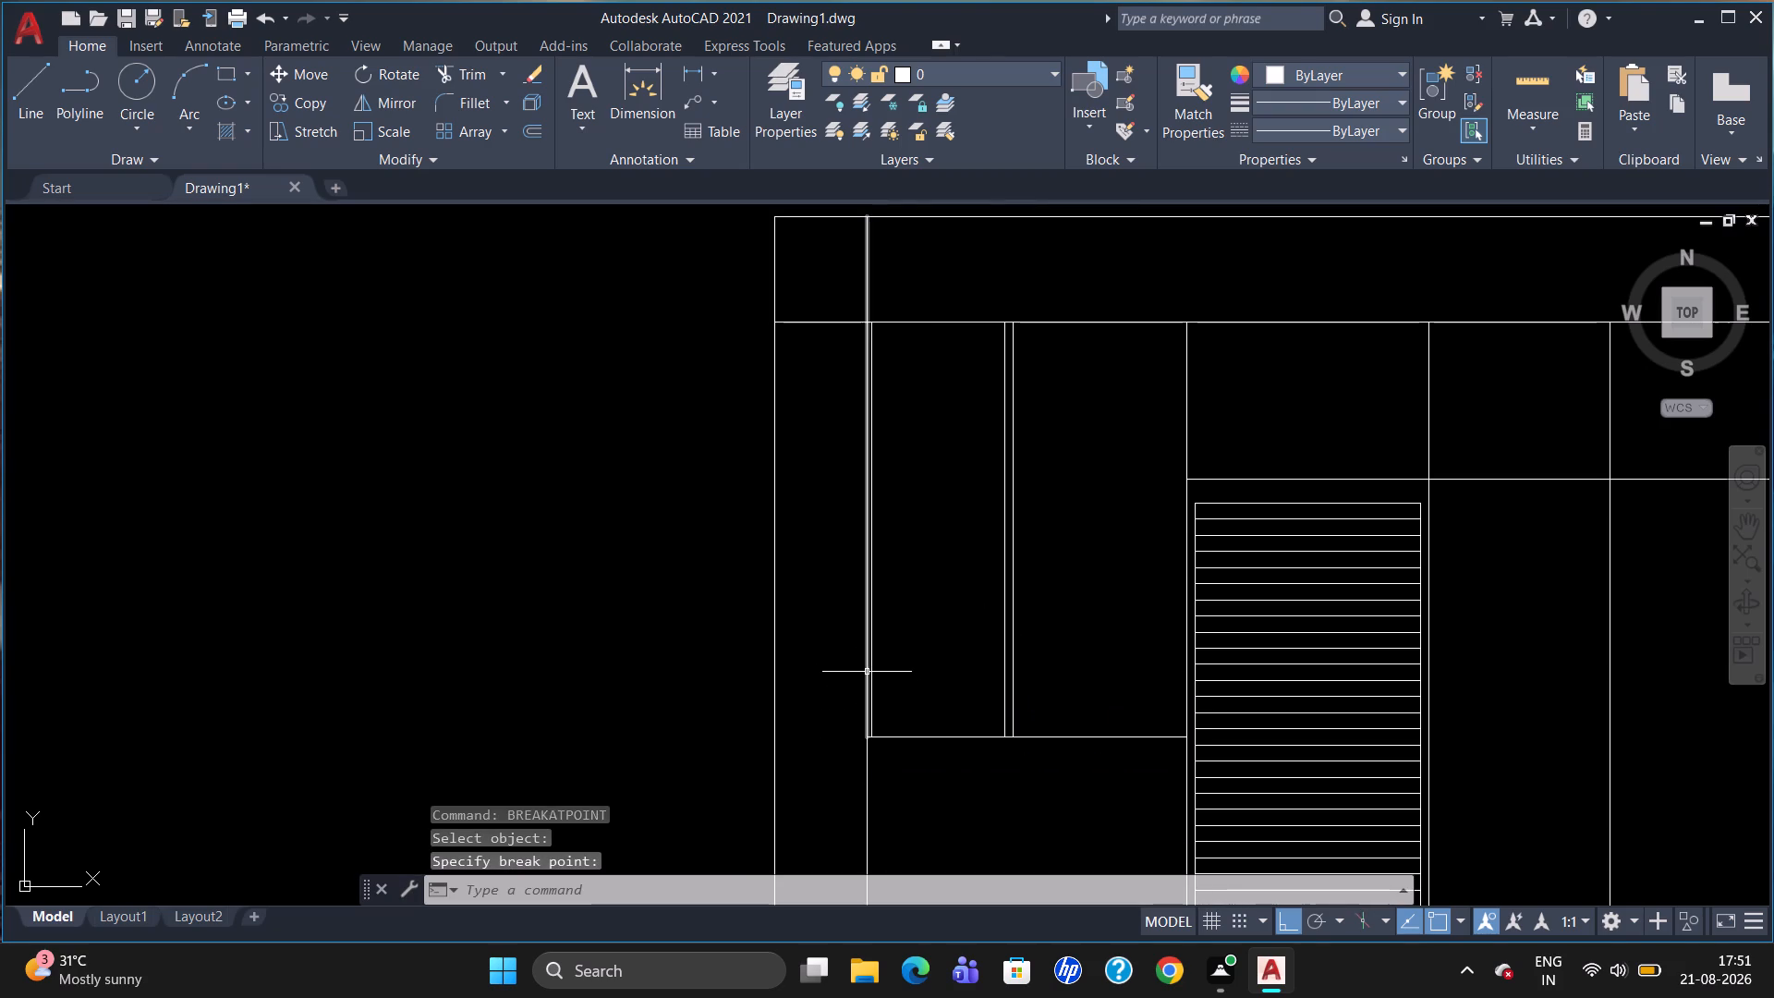
click(867, 669)
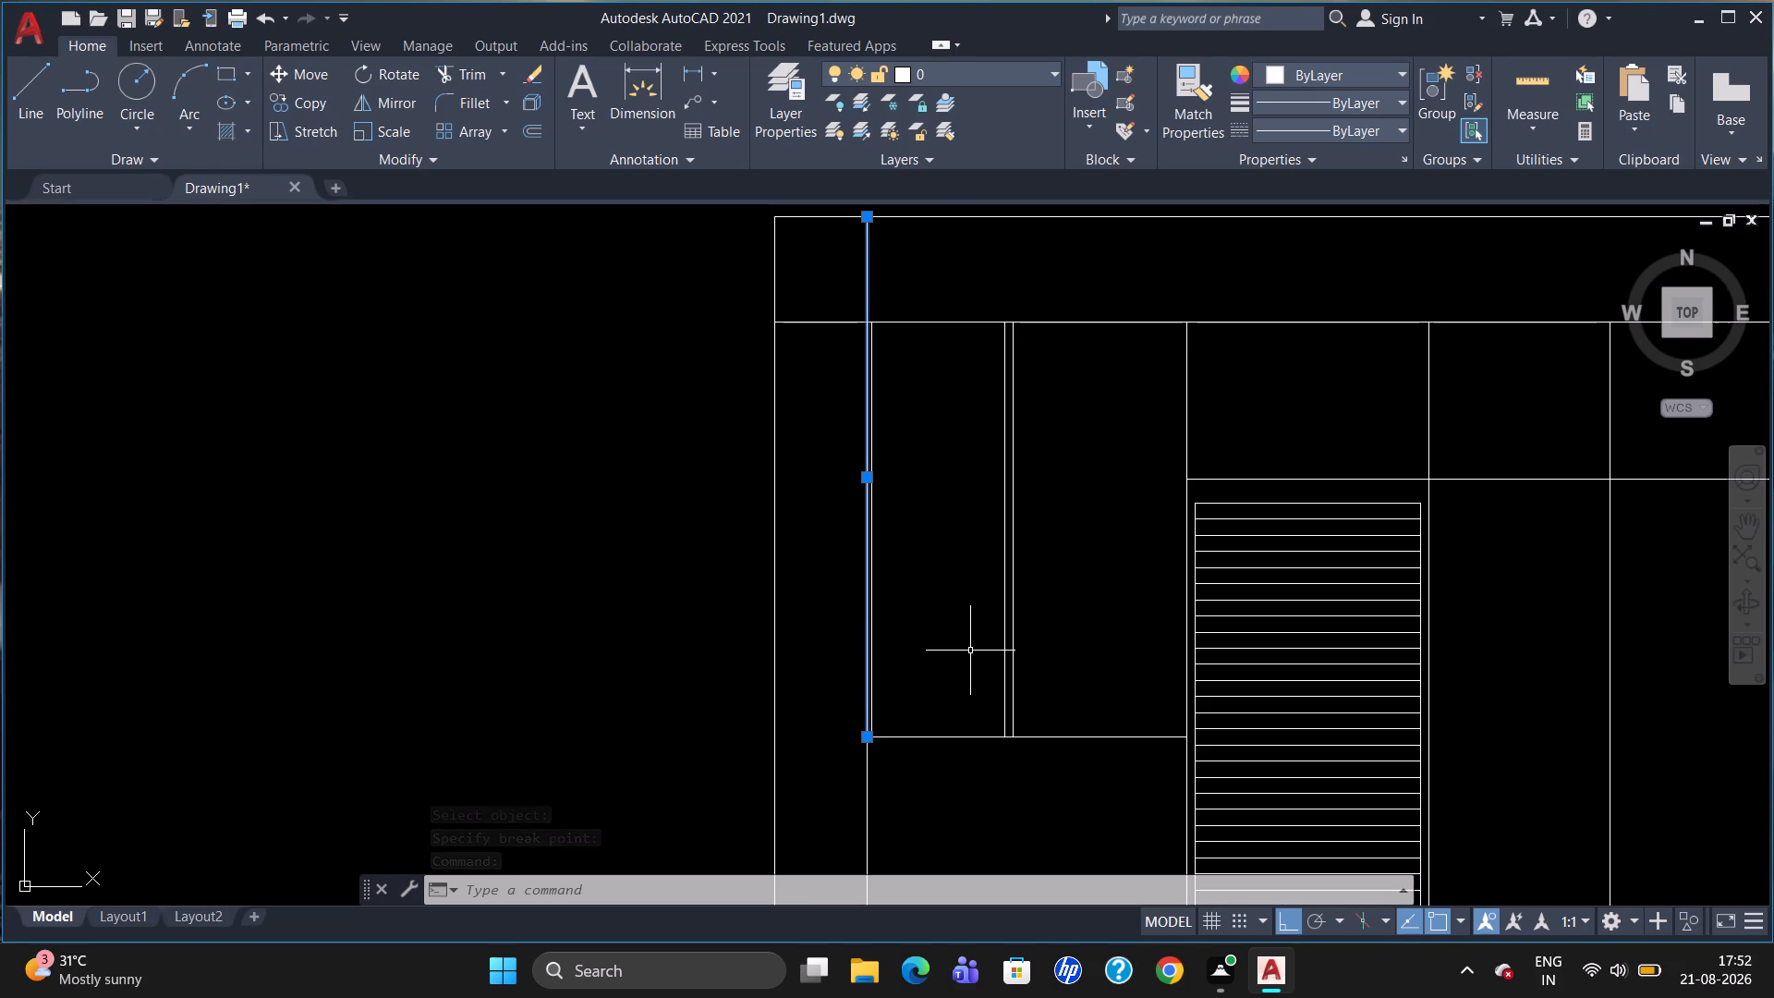
key(Delete)
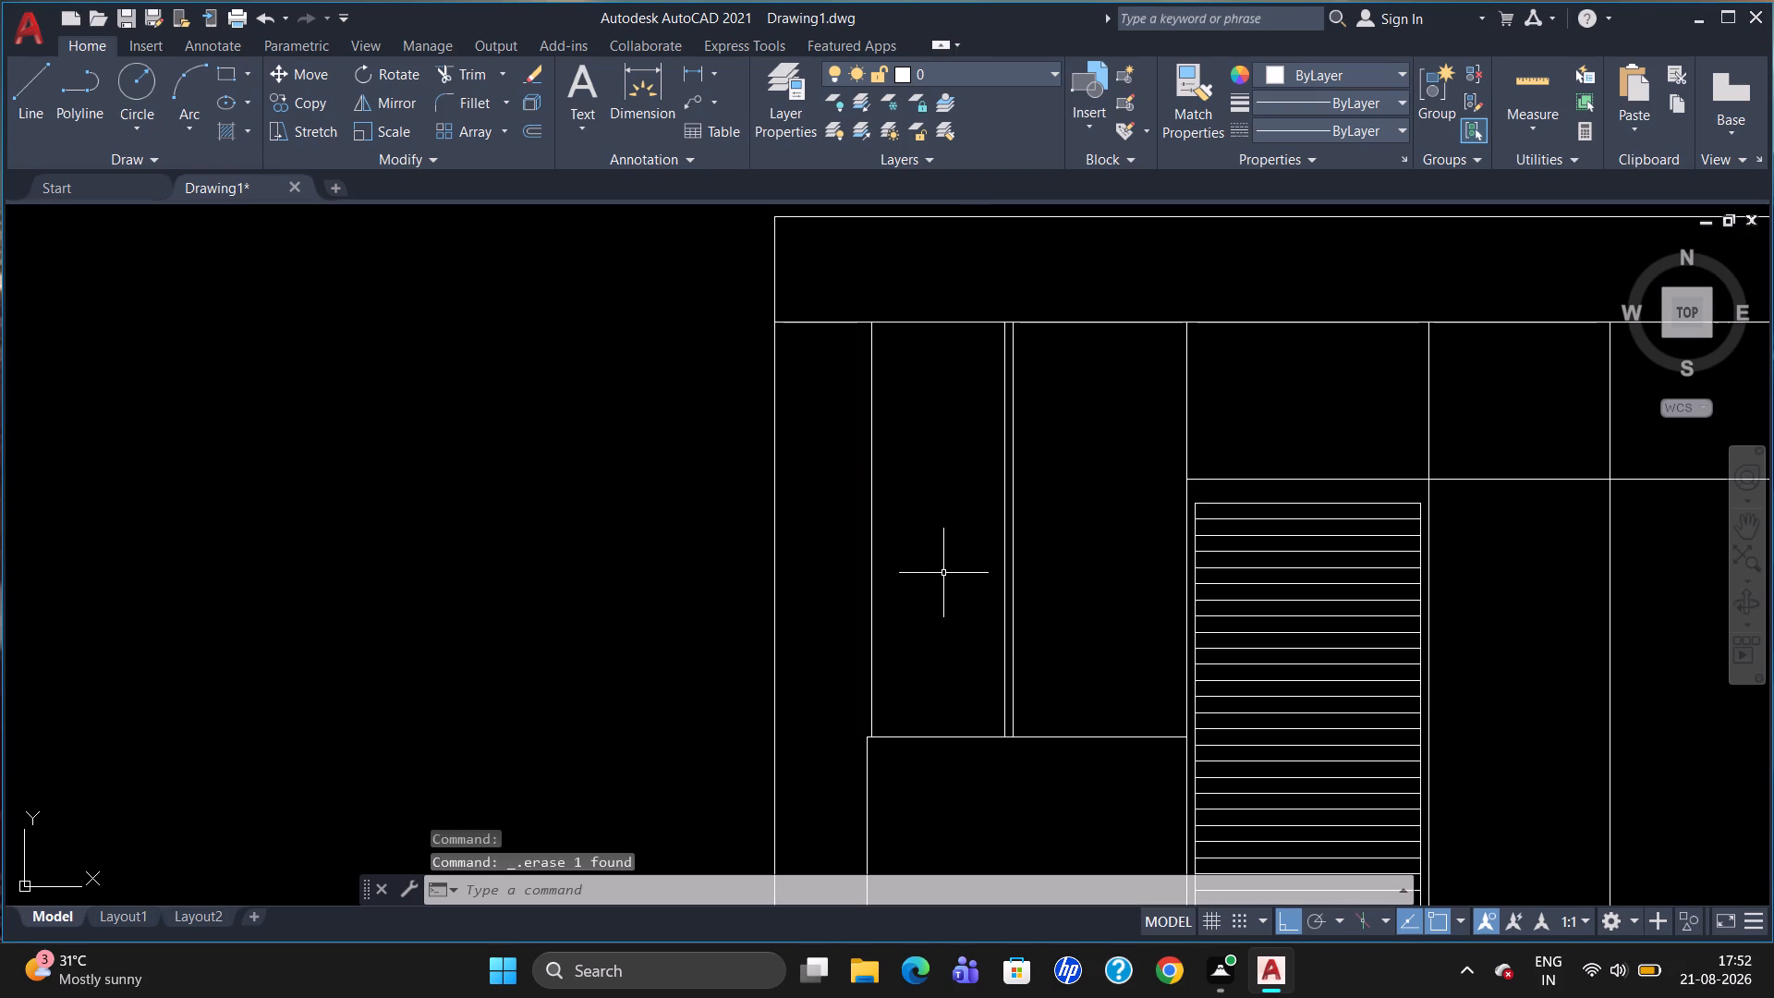
Measure the lower-left compartment's width along the base line with a temporary linear dimension, and delete it.
scroll(935, 615, down, 1)
scroll(930, 926, up, 3)
scroll(962, 647, up, 2)
scroll(968, 628, down, 3)
scroll(881, 798, up, 3)
scroll(1026, 561, down, 3)
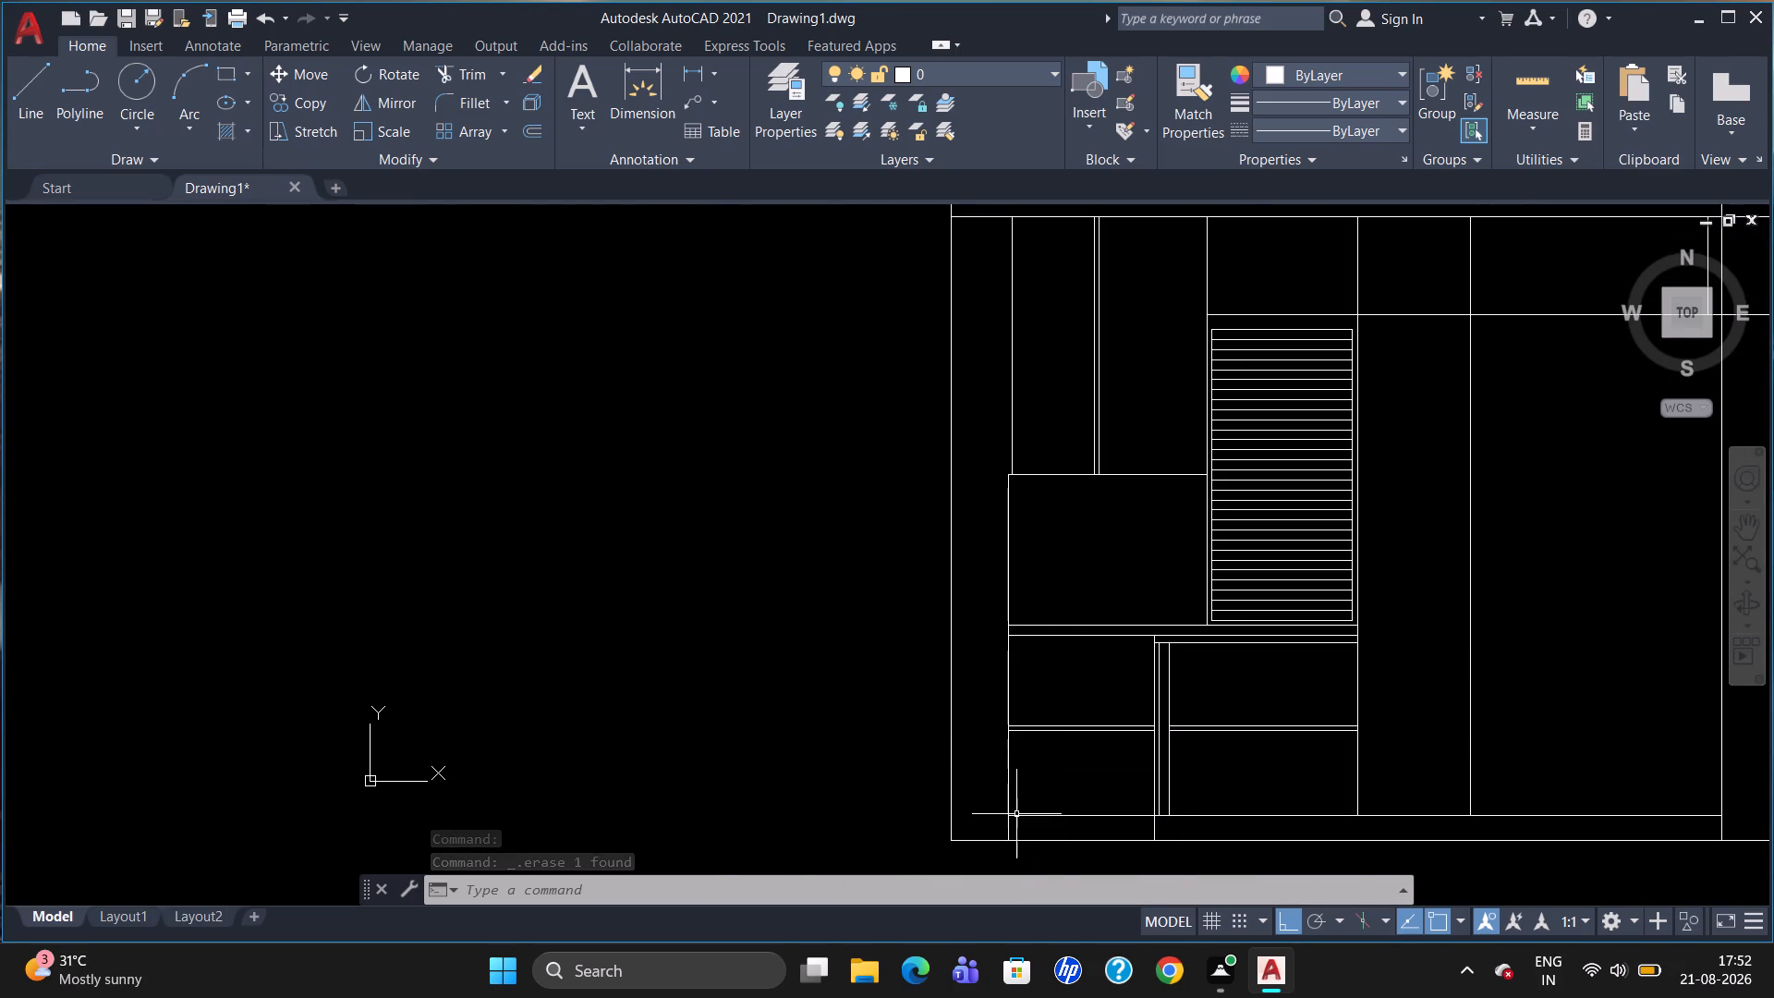
text(DL)
key(i)
key(Return)
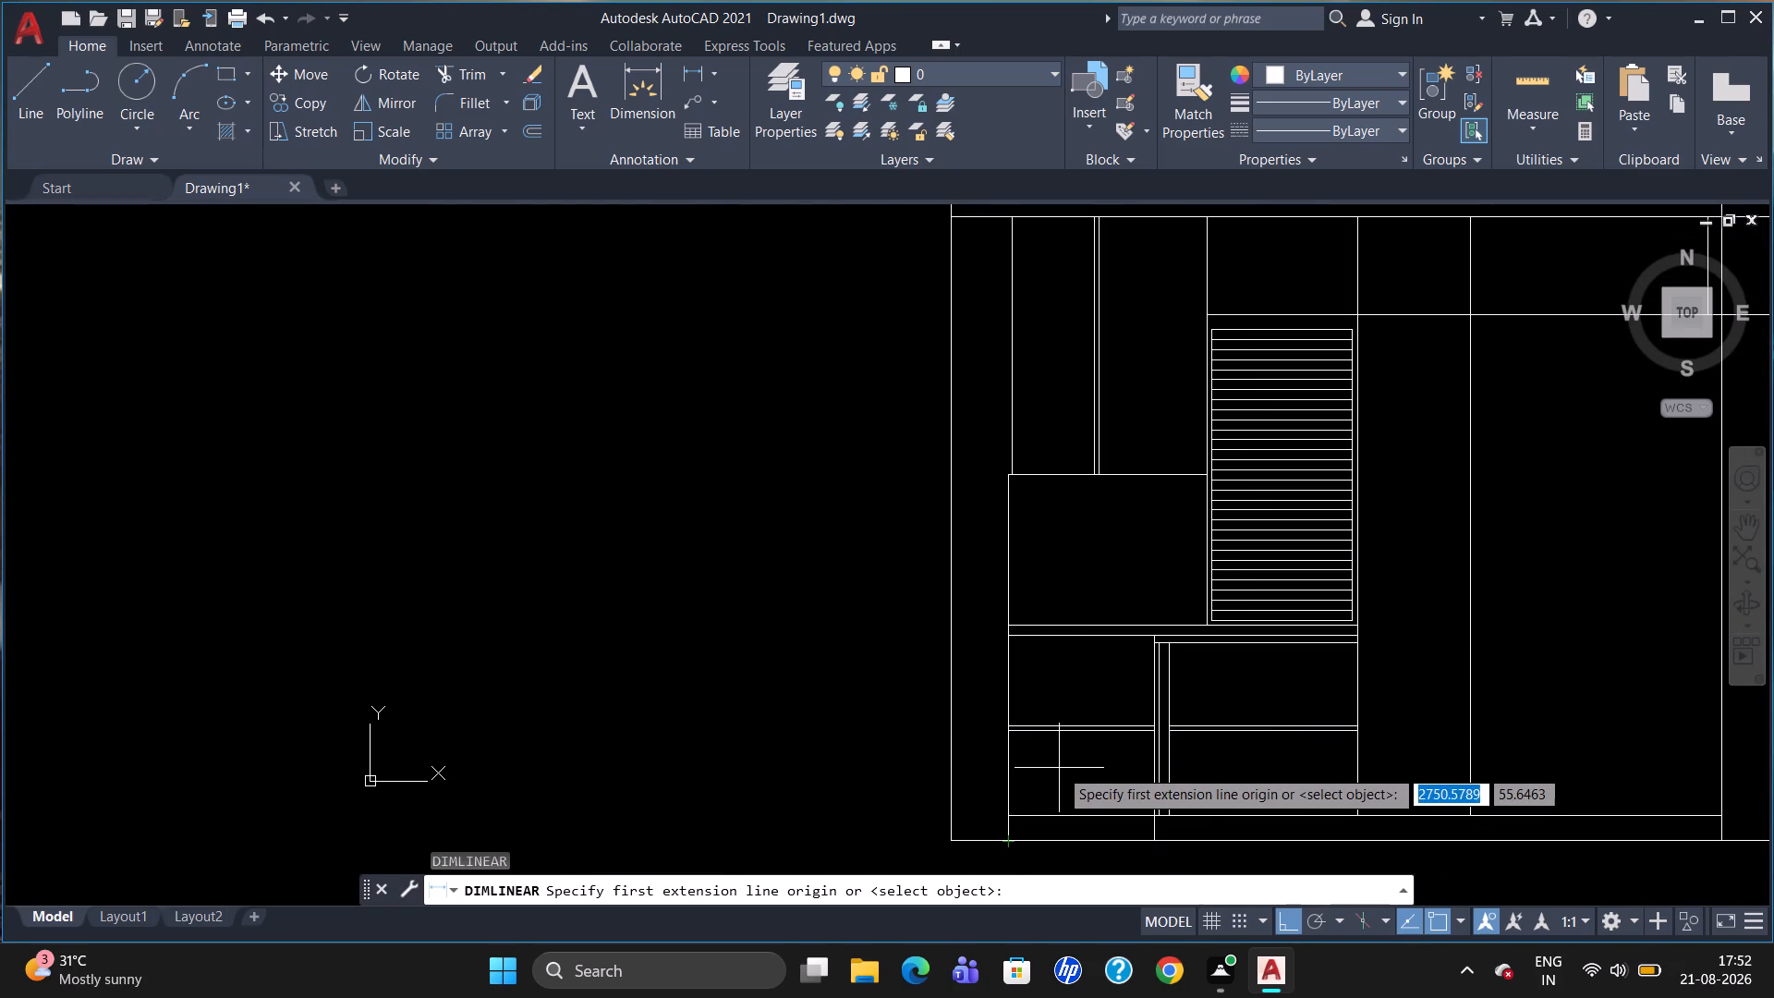
scroll(1060, 768, up, 1)
scroll(1091, 572, down, 2)
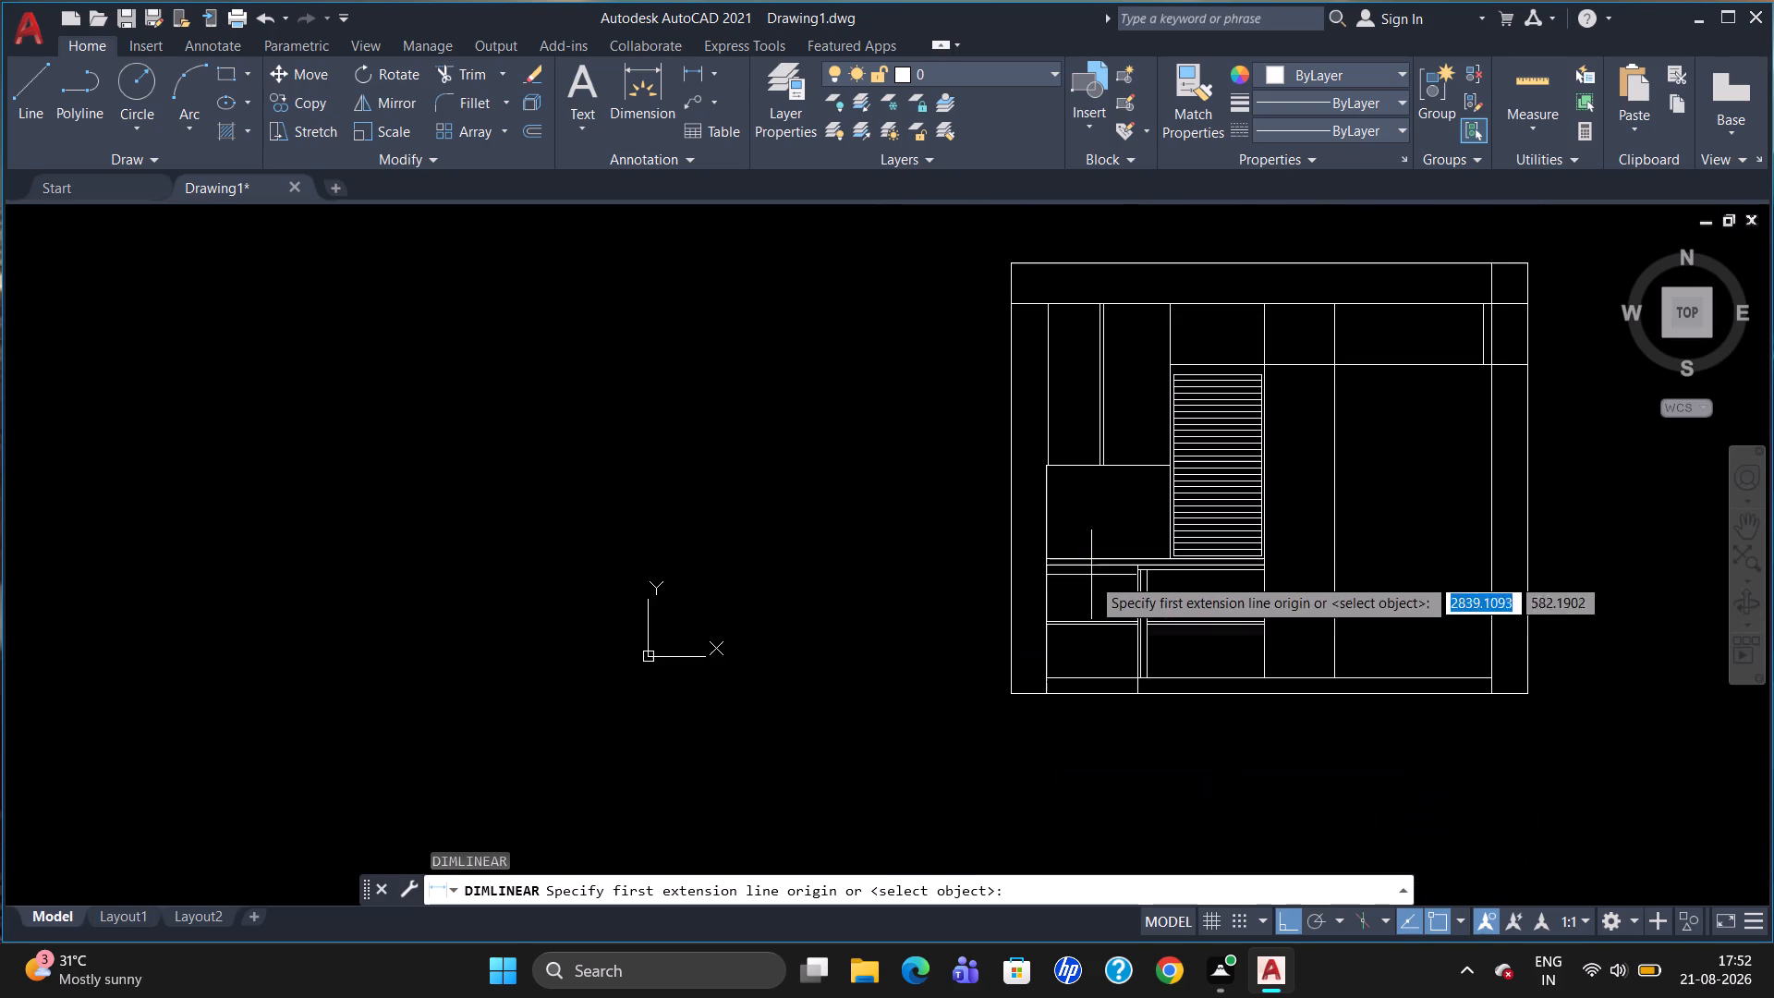
scroll(1052, 716, up, 1)
click(1046, 661)
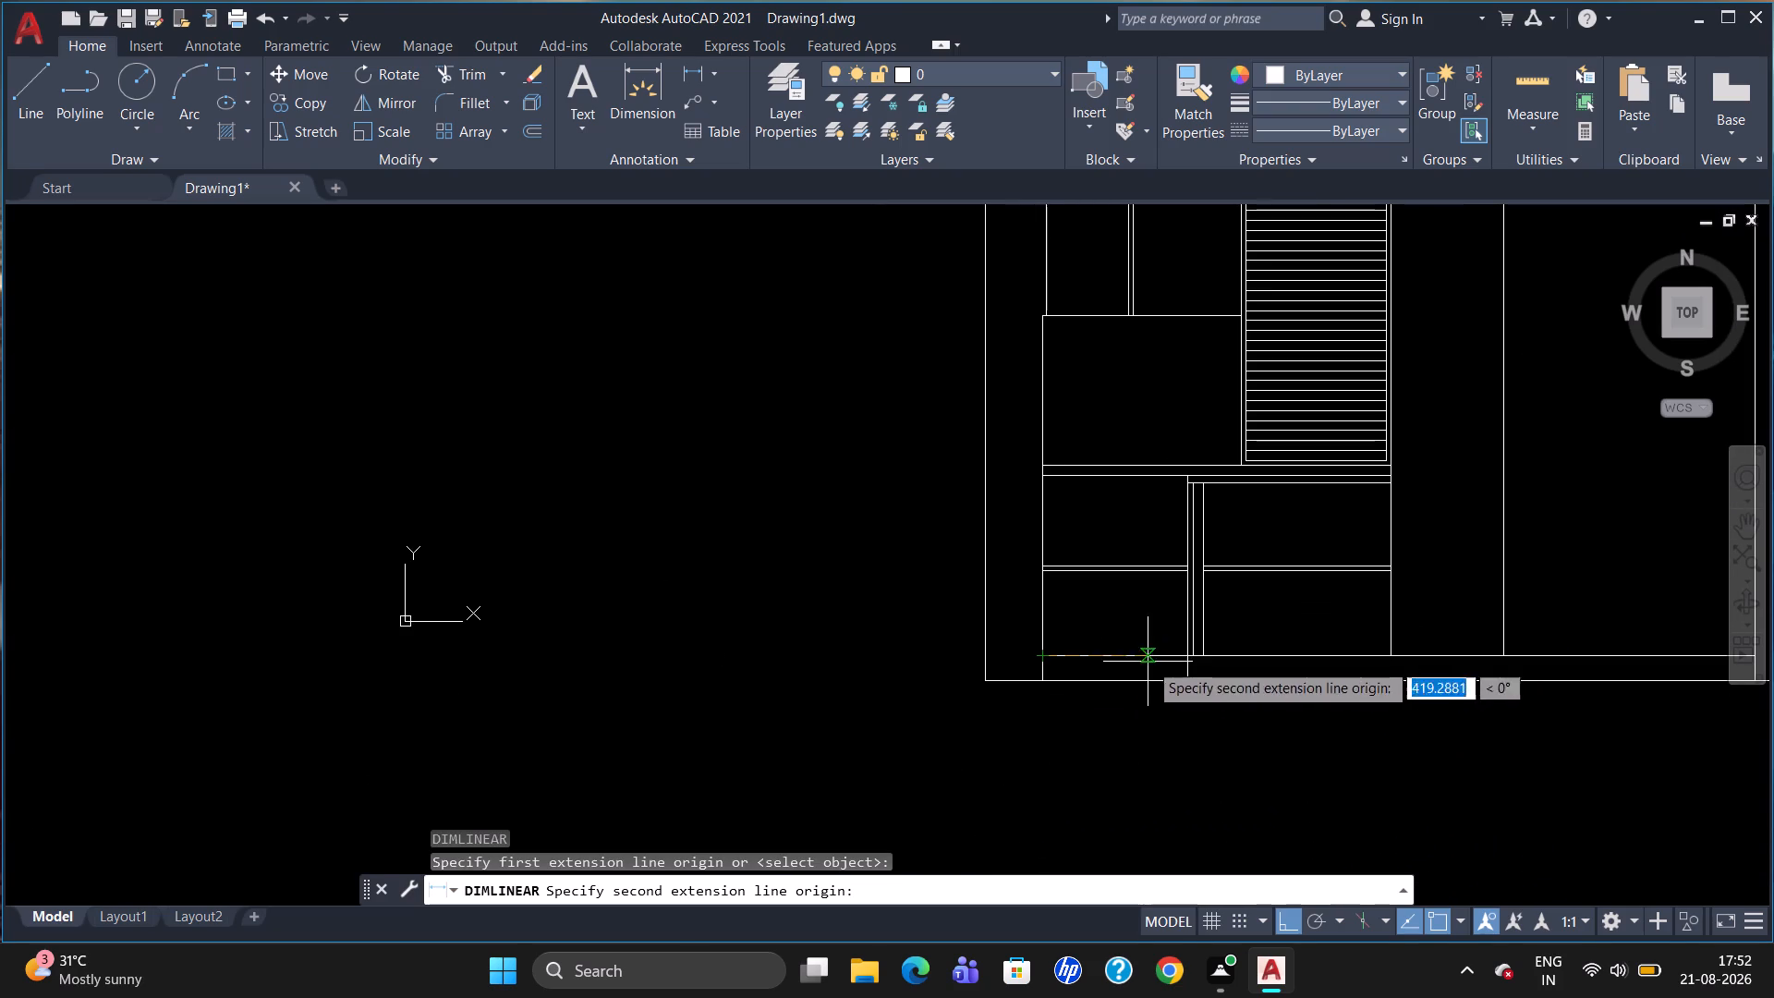
click(1192, 660)
click(1189, 694)
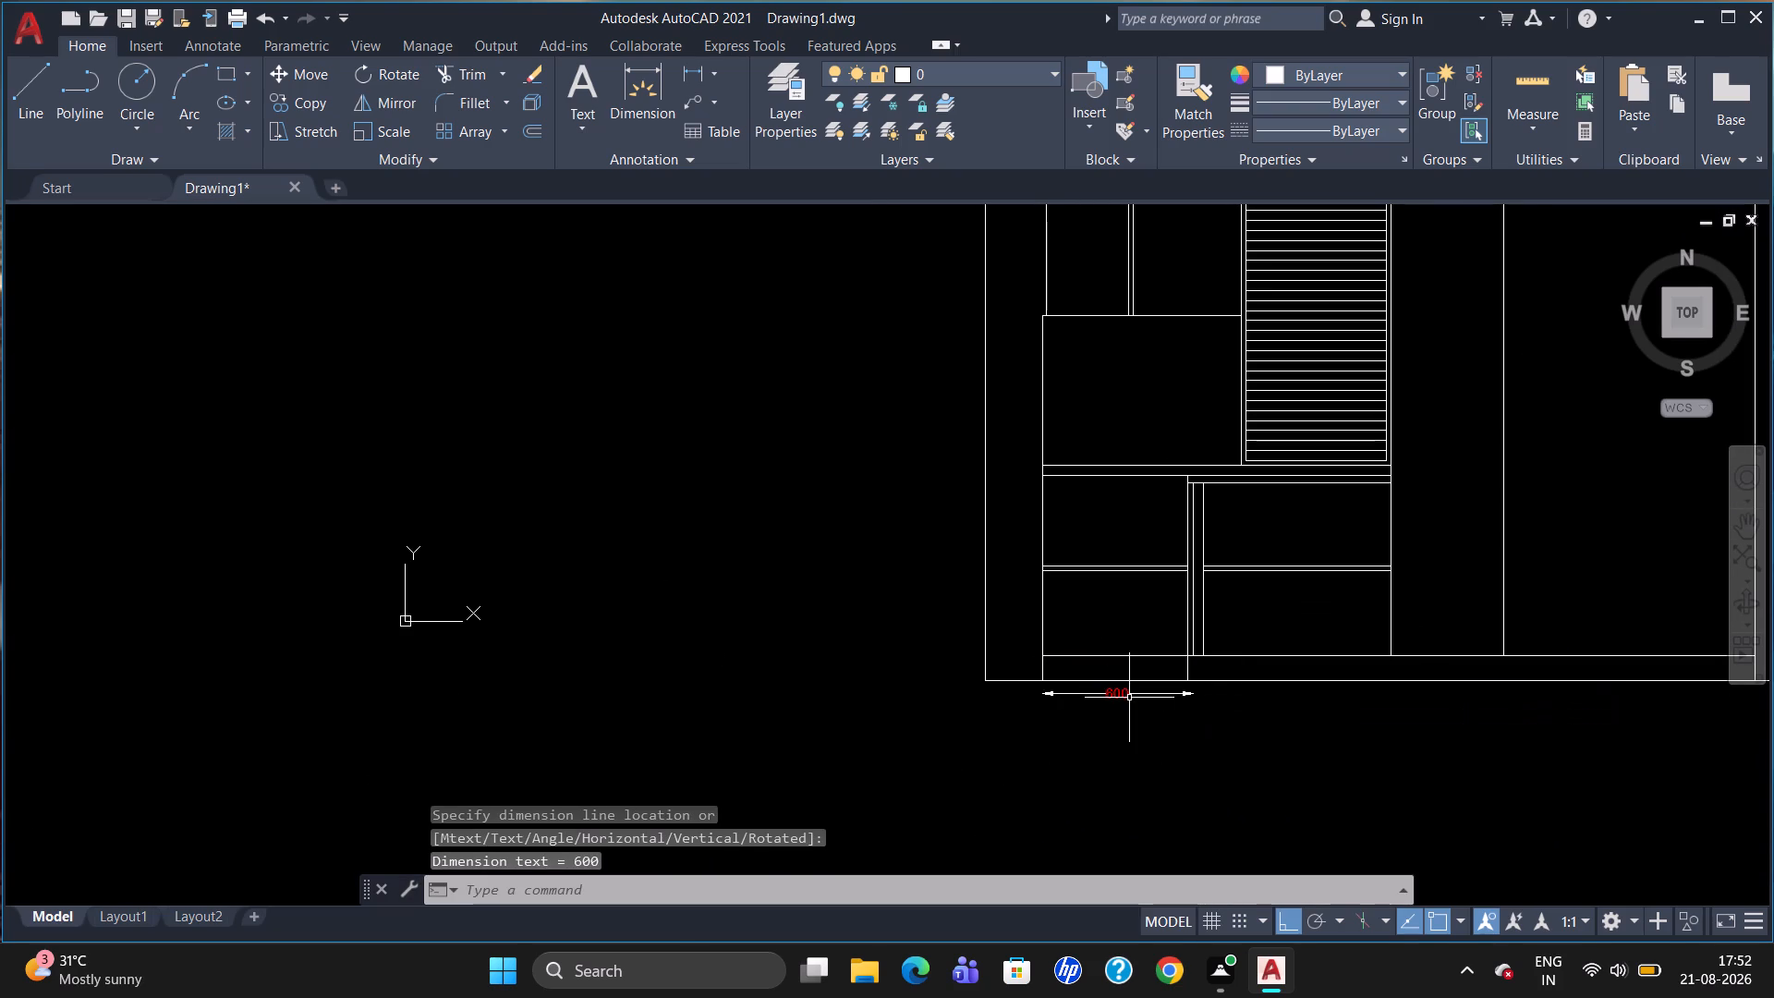
click(1127, 696)
key(Delete)
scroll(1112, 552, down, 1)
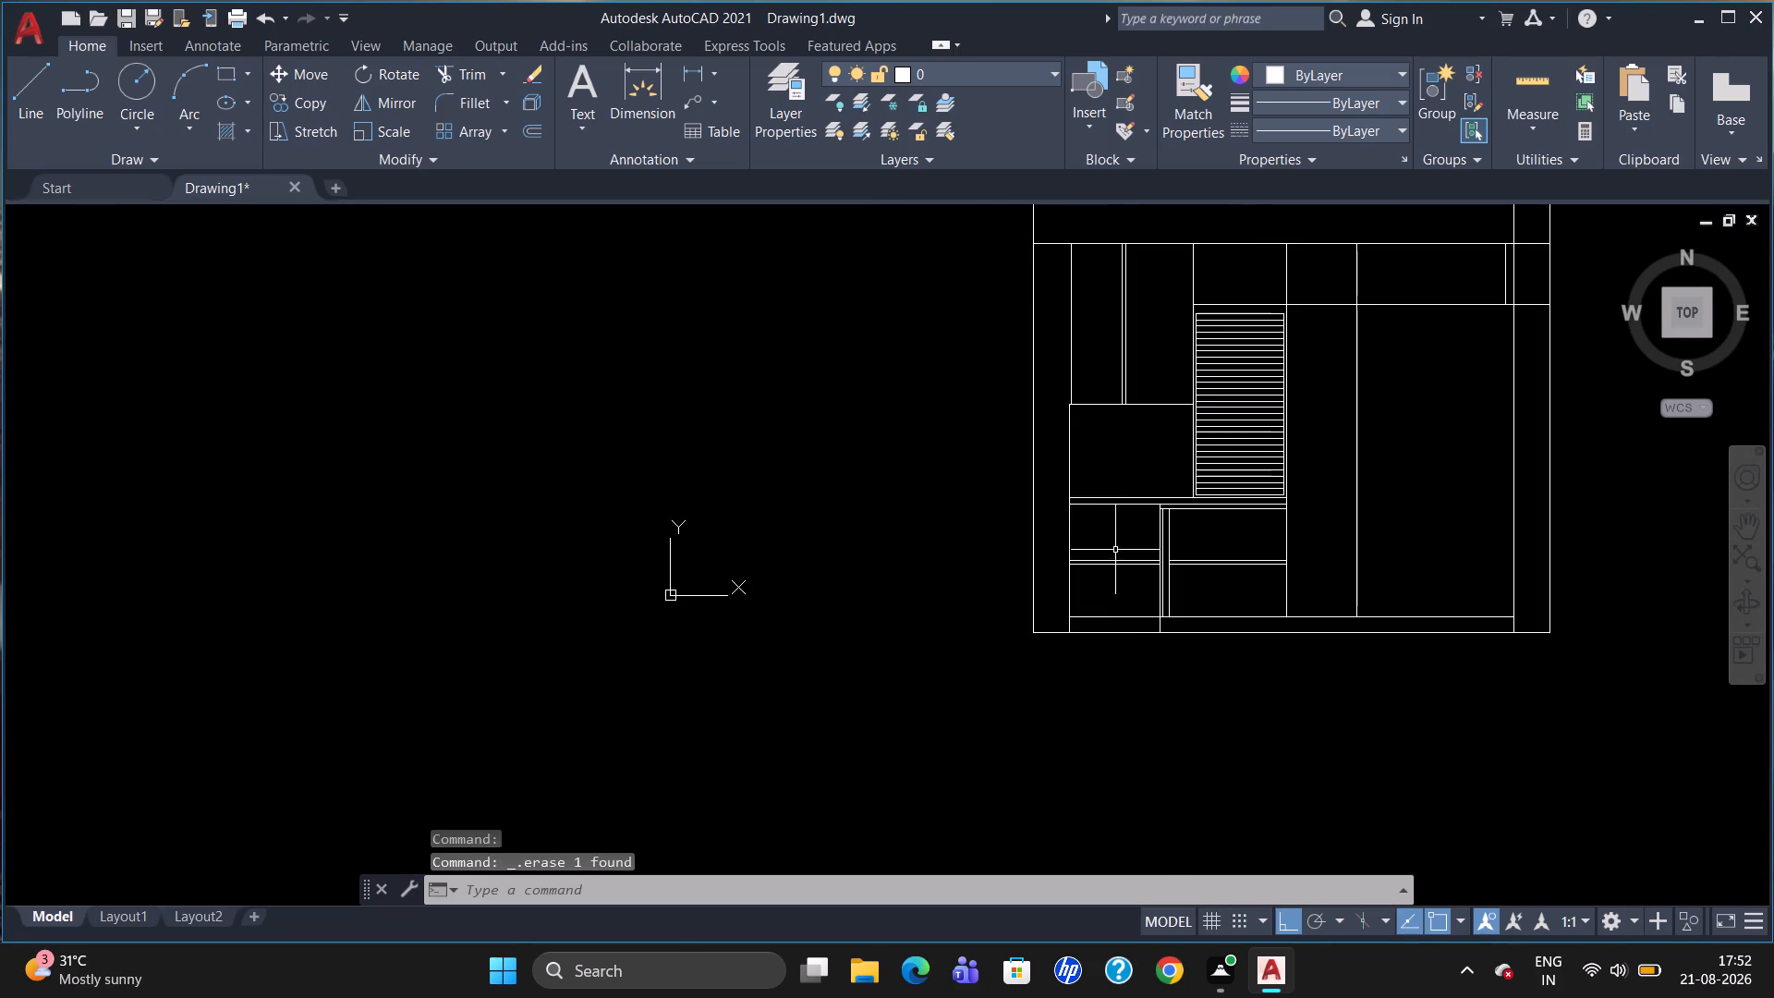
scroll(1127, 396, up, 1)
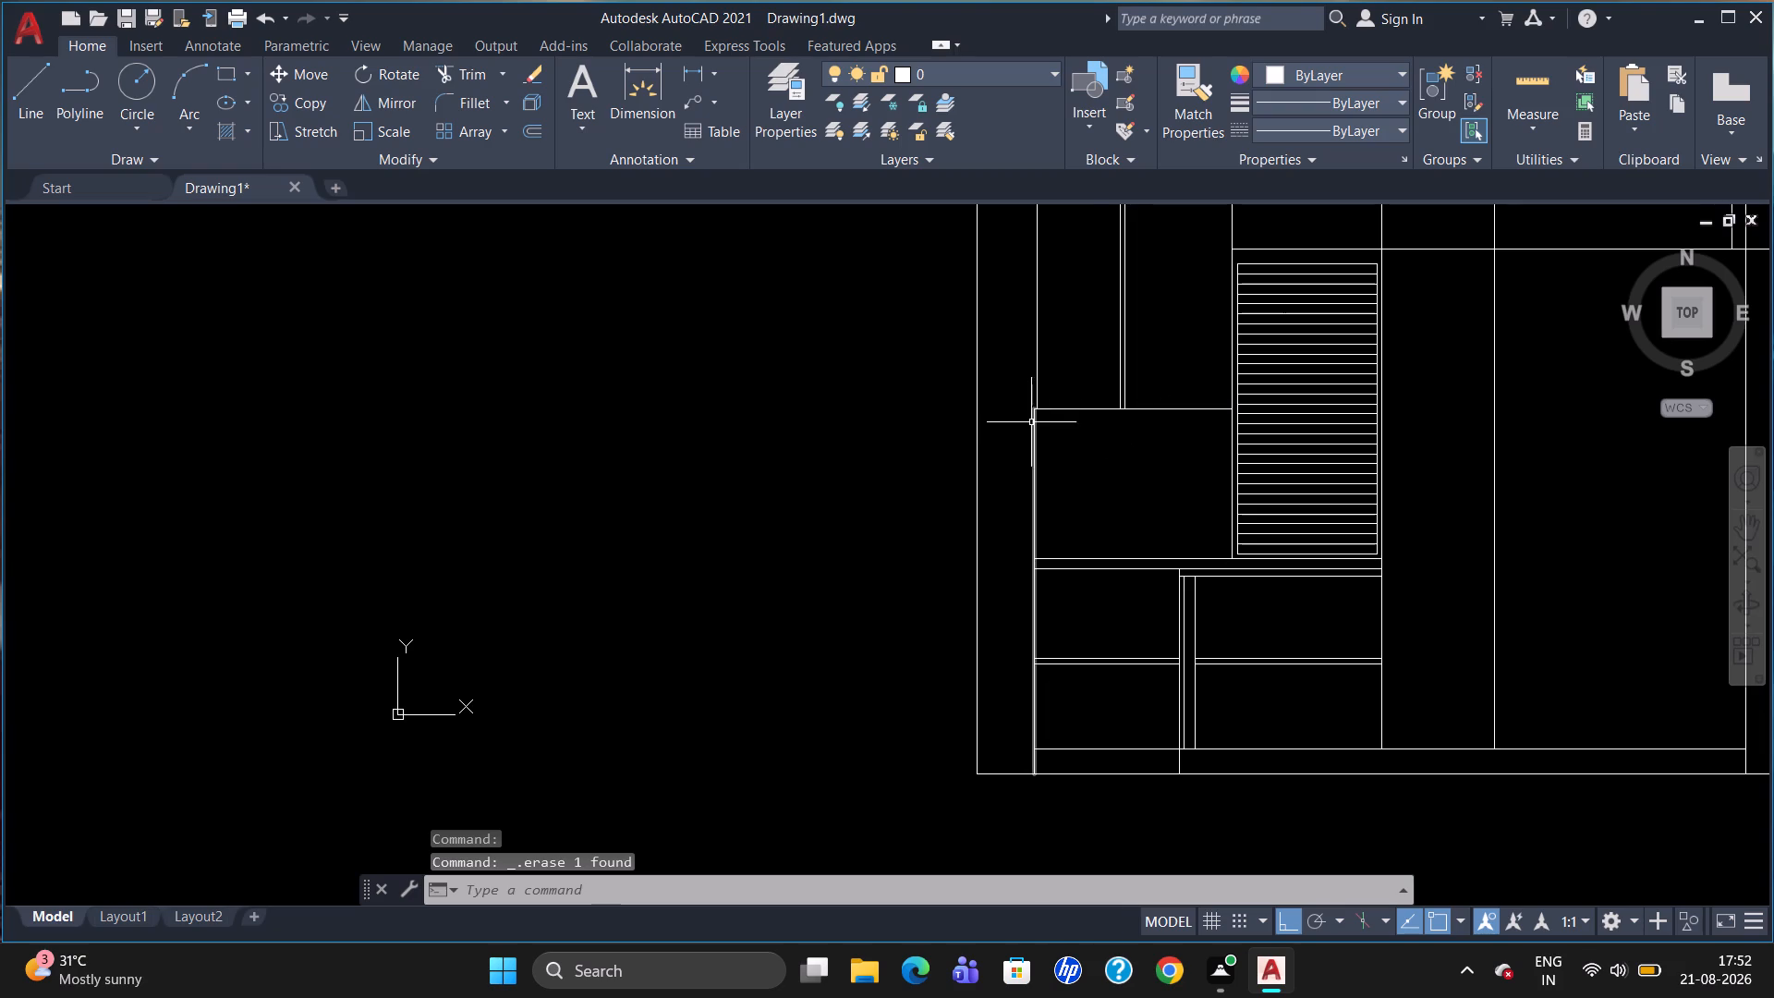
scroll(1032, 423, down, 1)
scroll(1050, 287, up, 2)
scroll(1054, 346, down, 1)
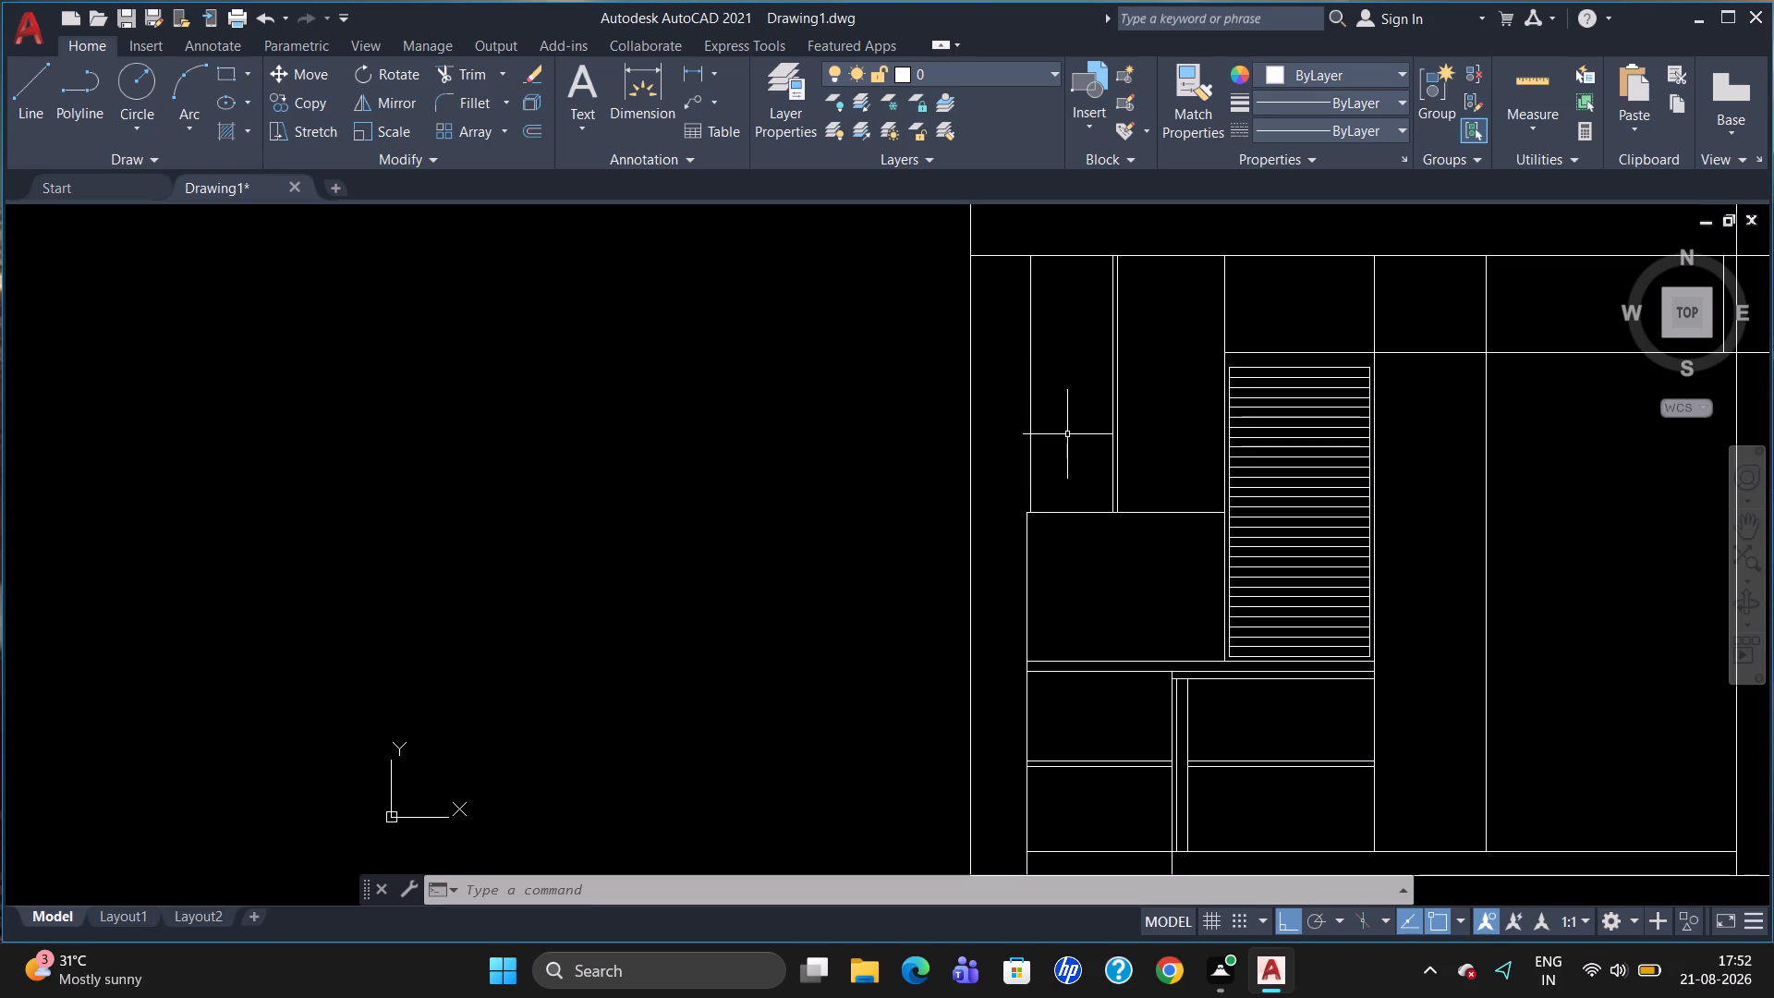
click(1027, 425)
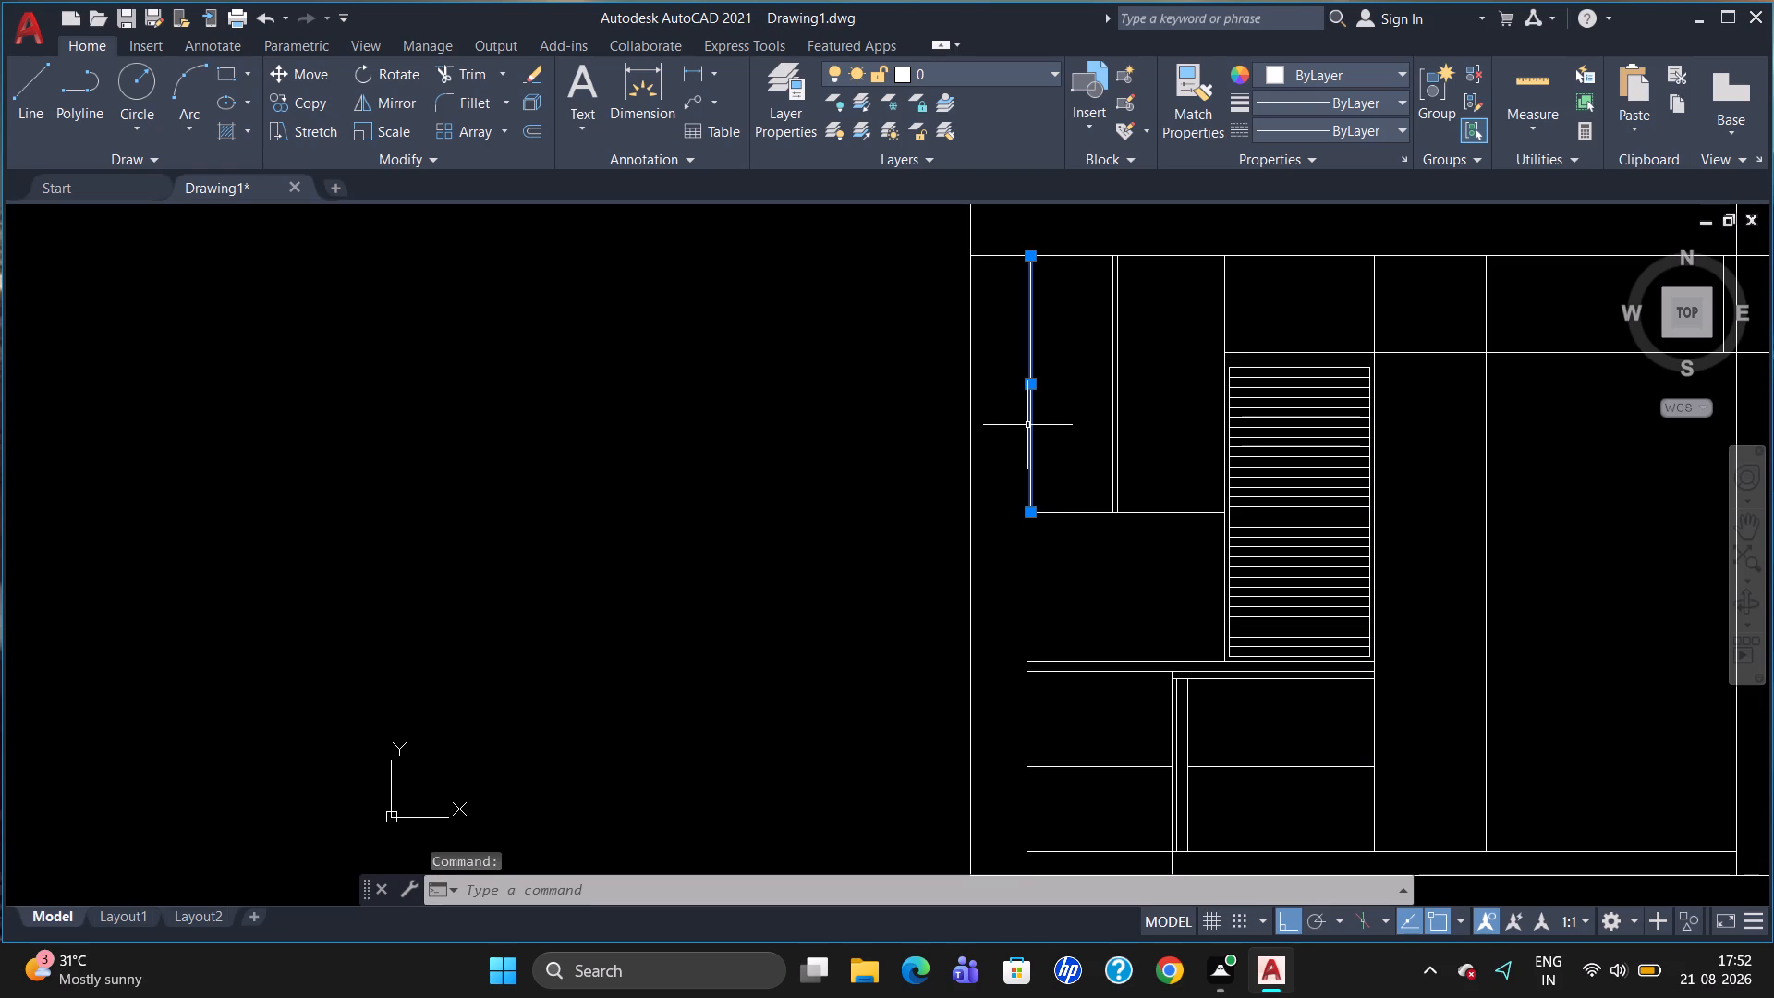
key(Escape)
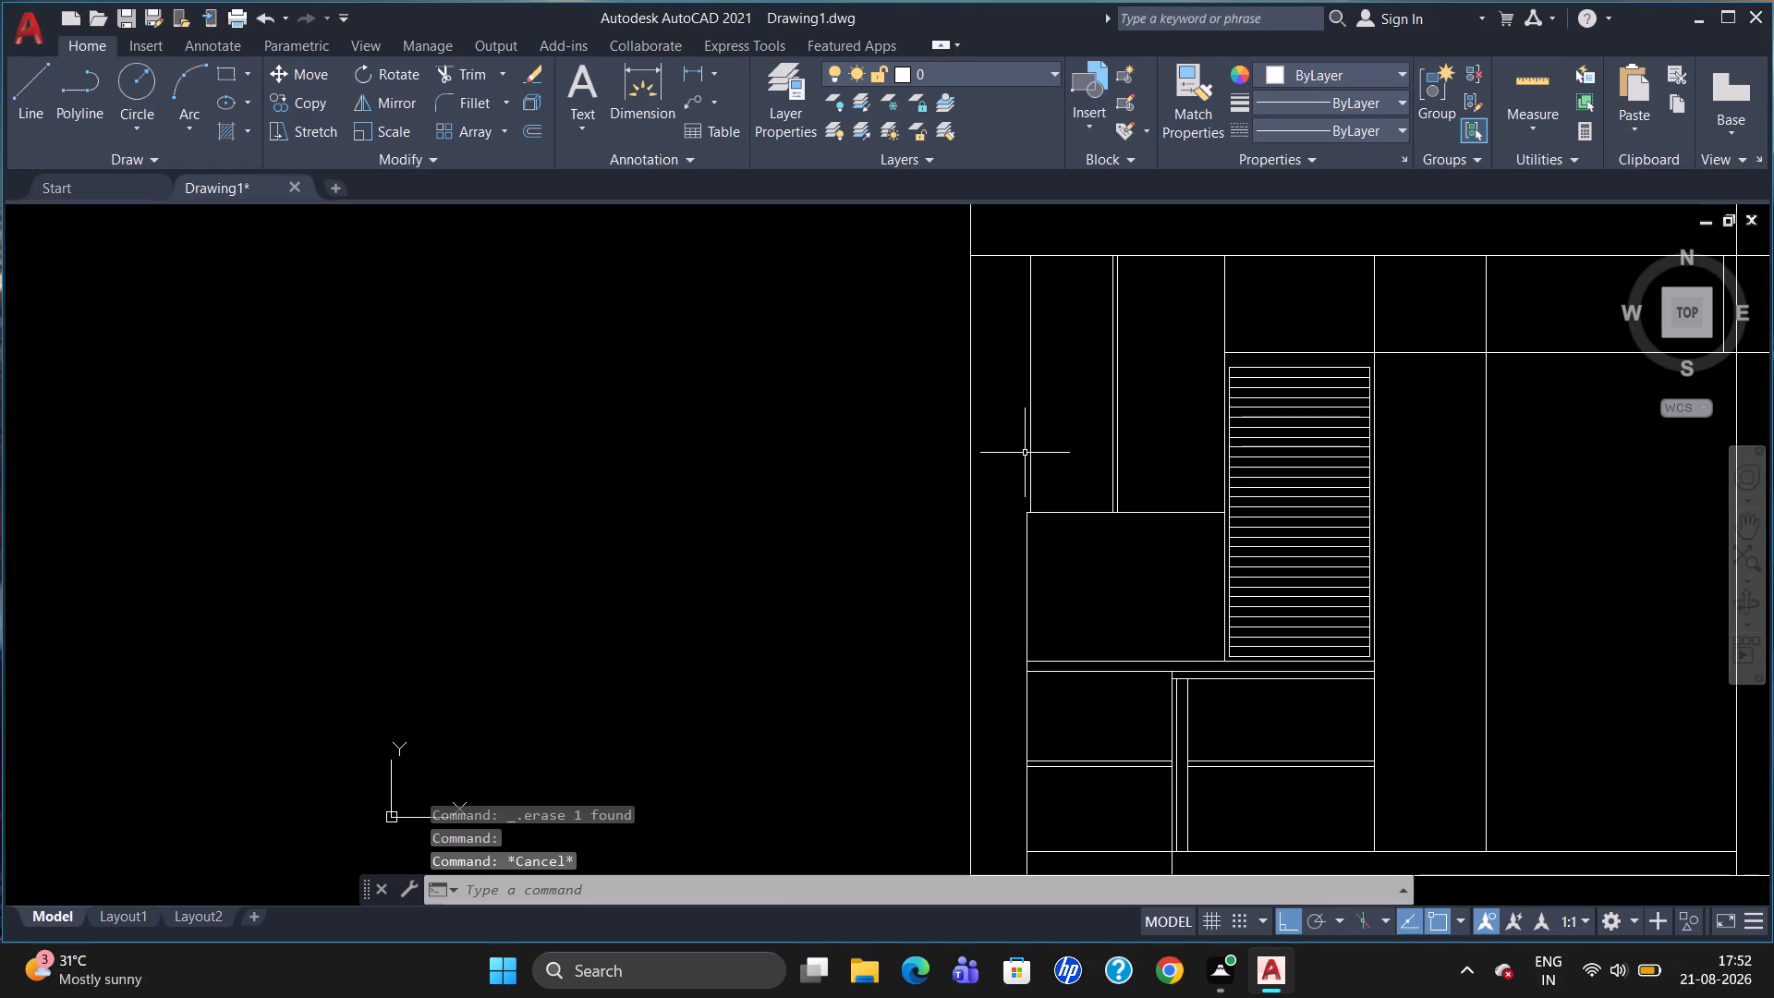
Undo back through the temporary width dimension and the deletion of the old left vertical line's upper part.
key(u)
key(Return)
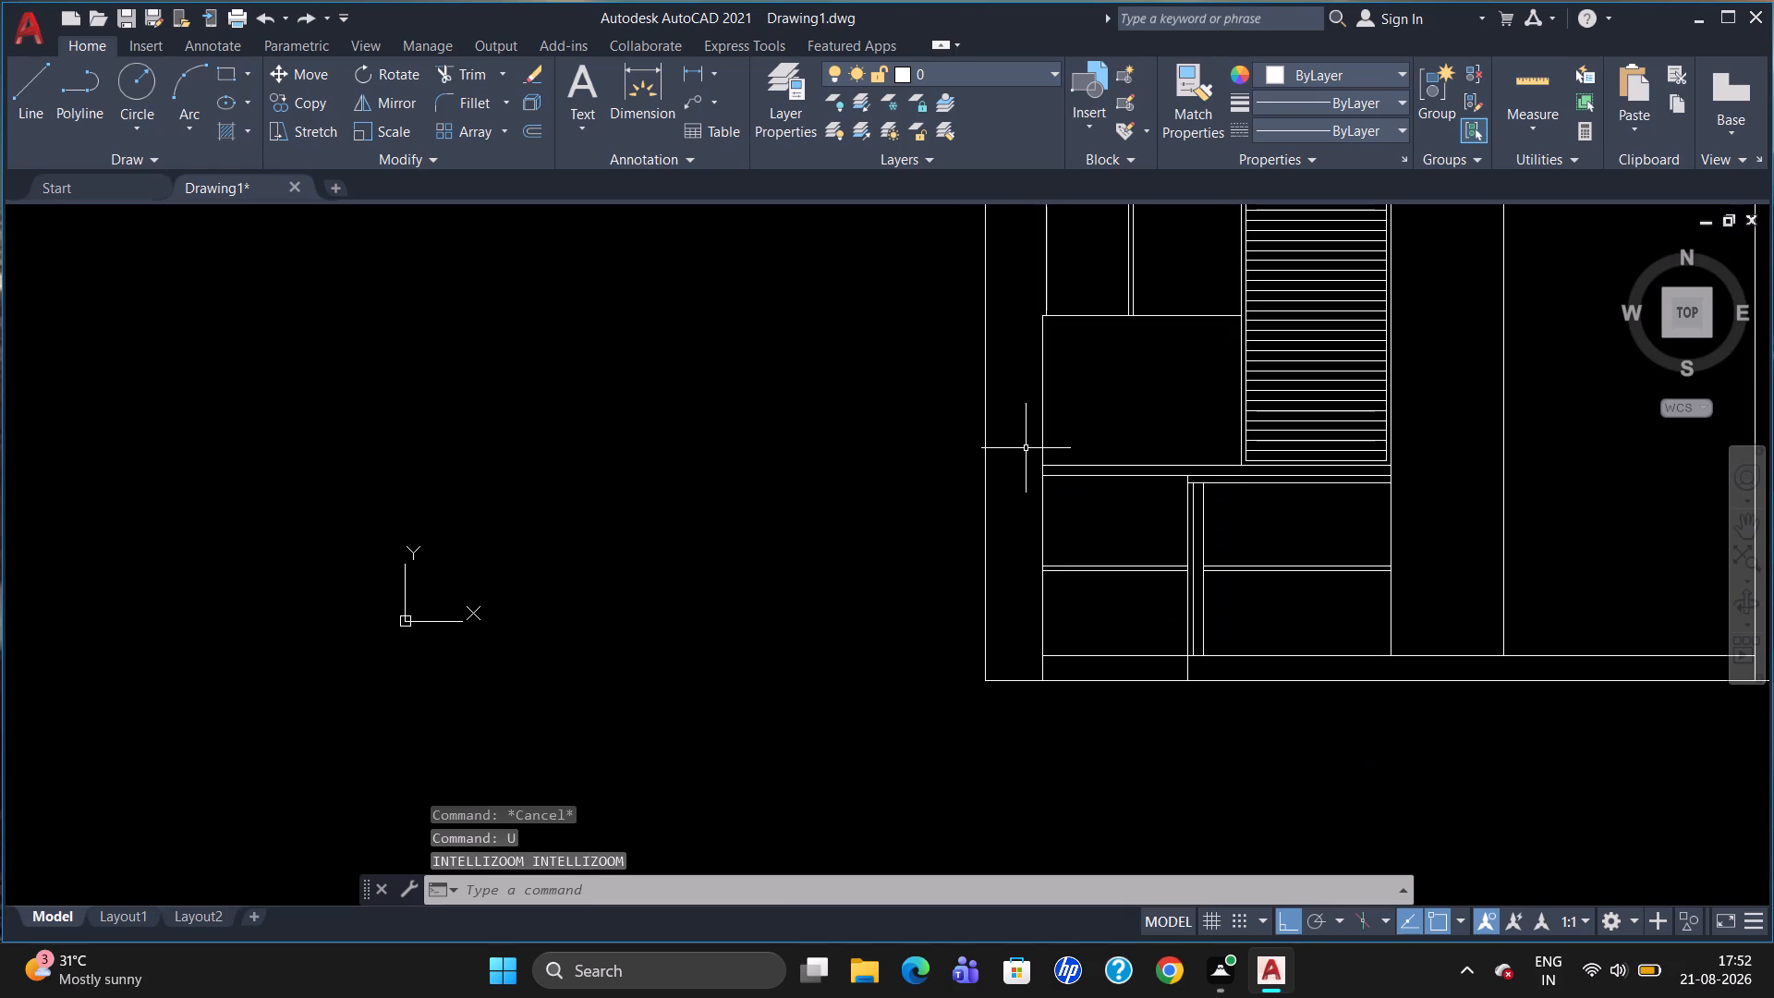
key(u)
key(Return)
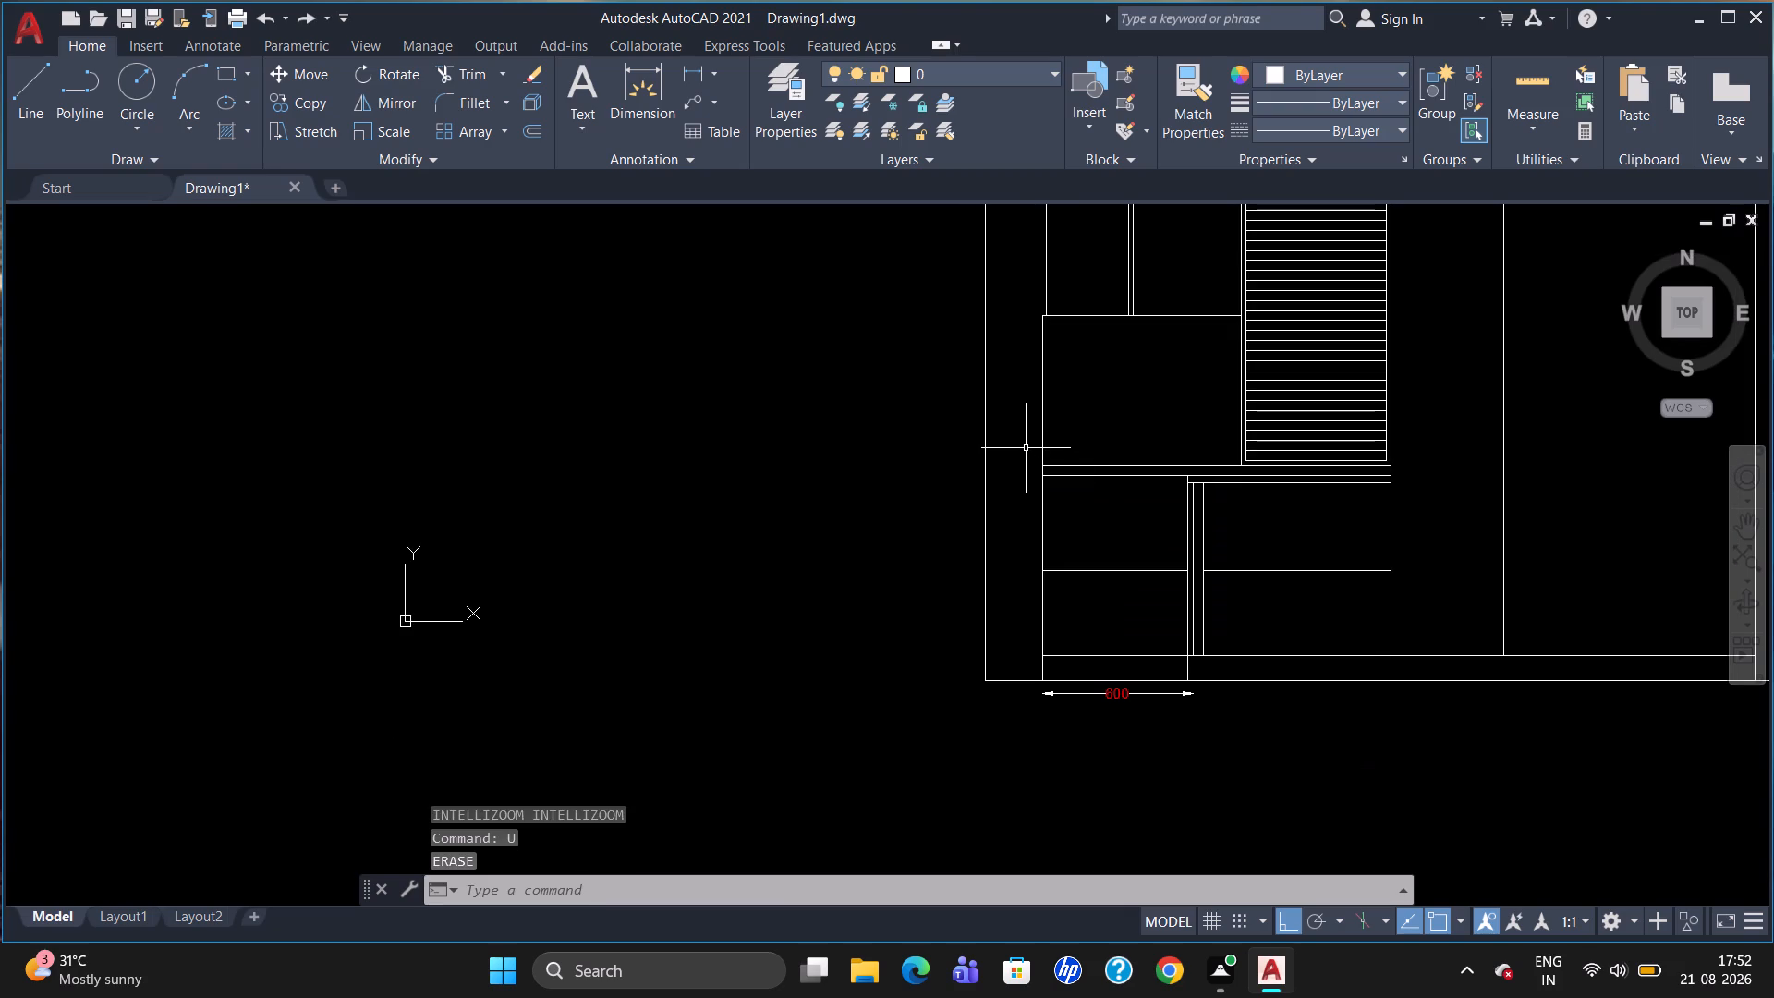
key(u)
key(Return)
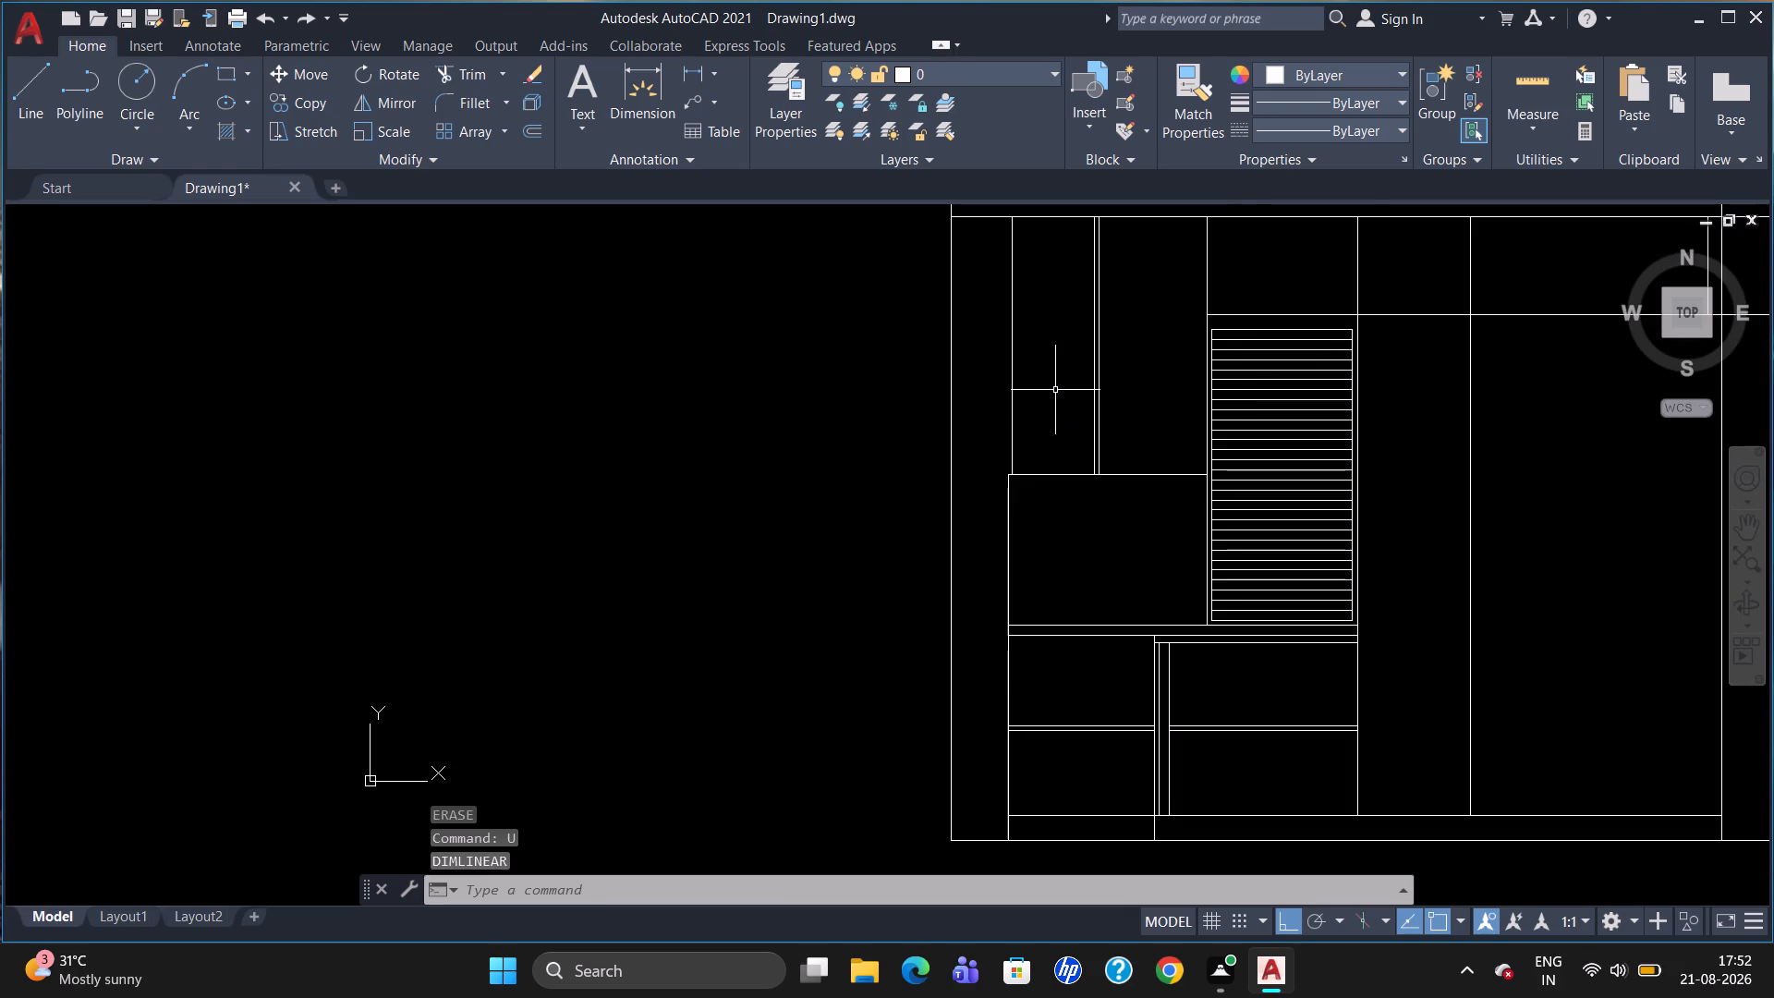
key(u)
key(Return)
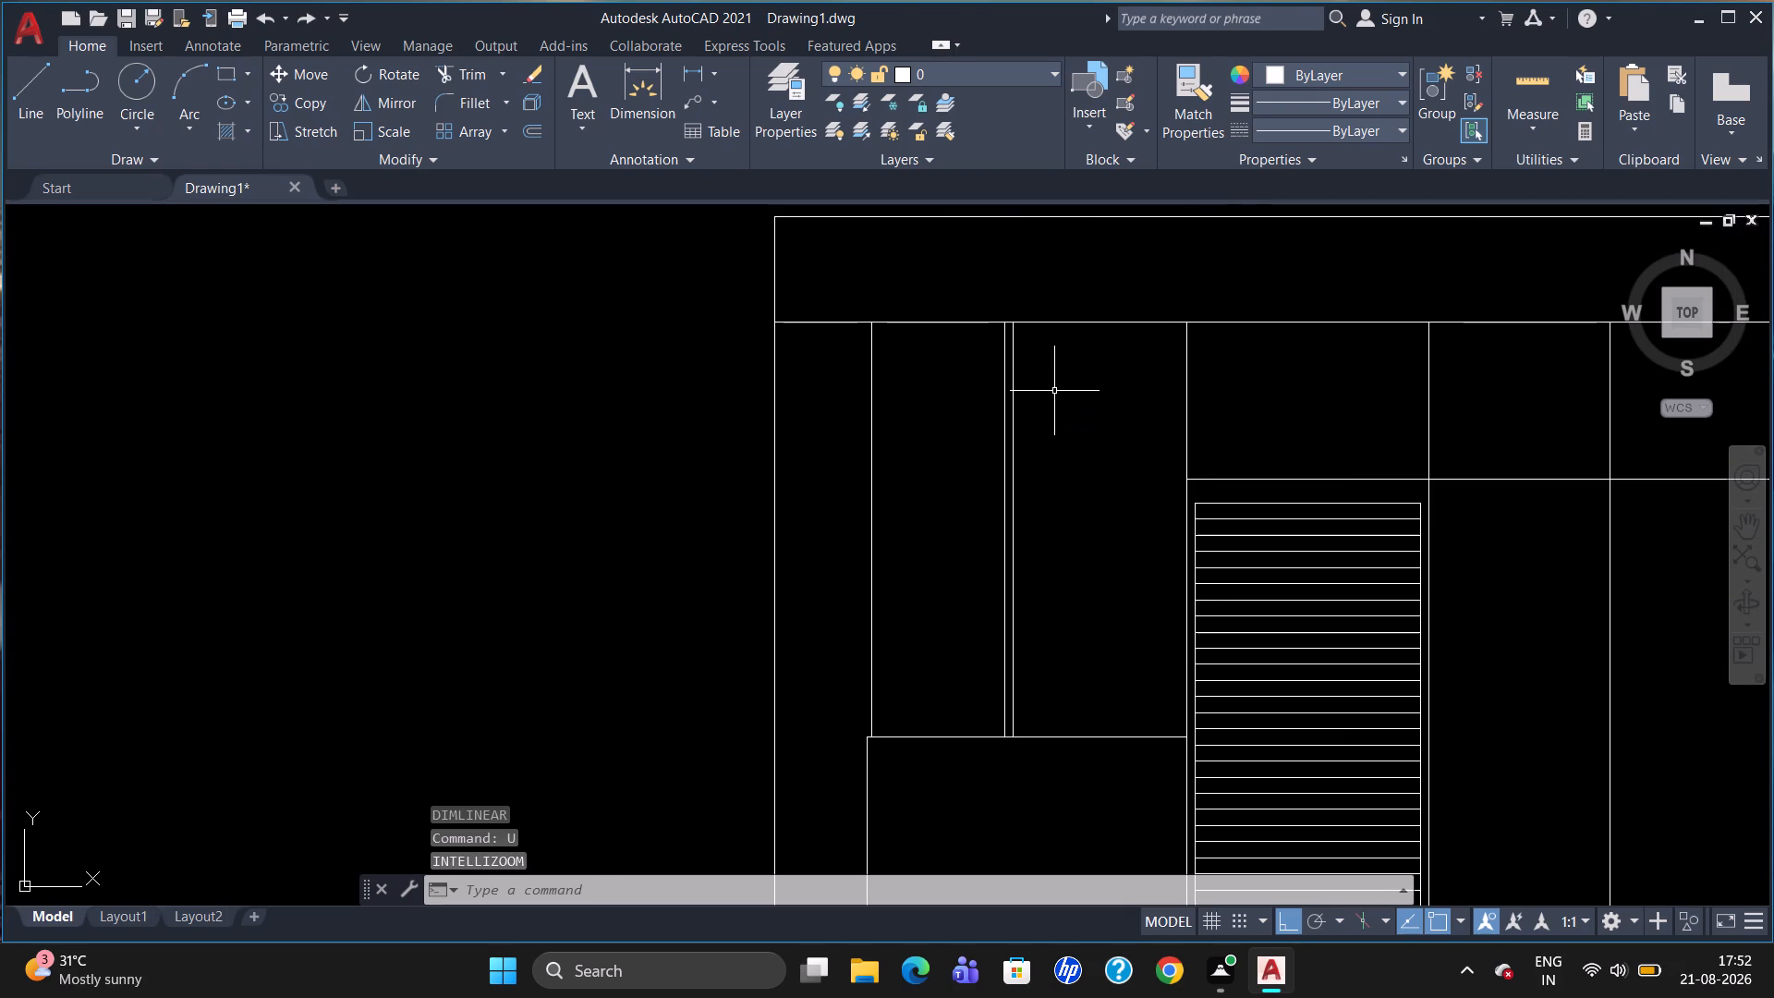
key(u)
key(Return)
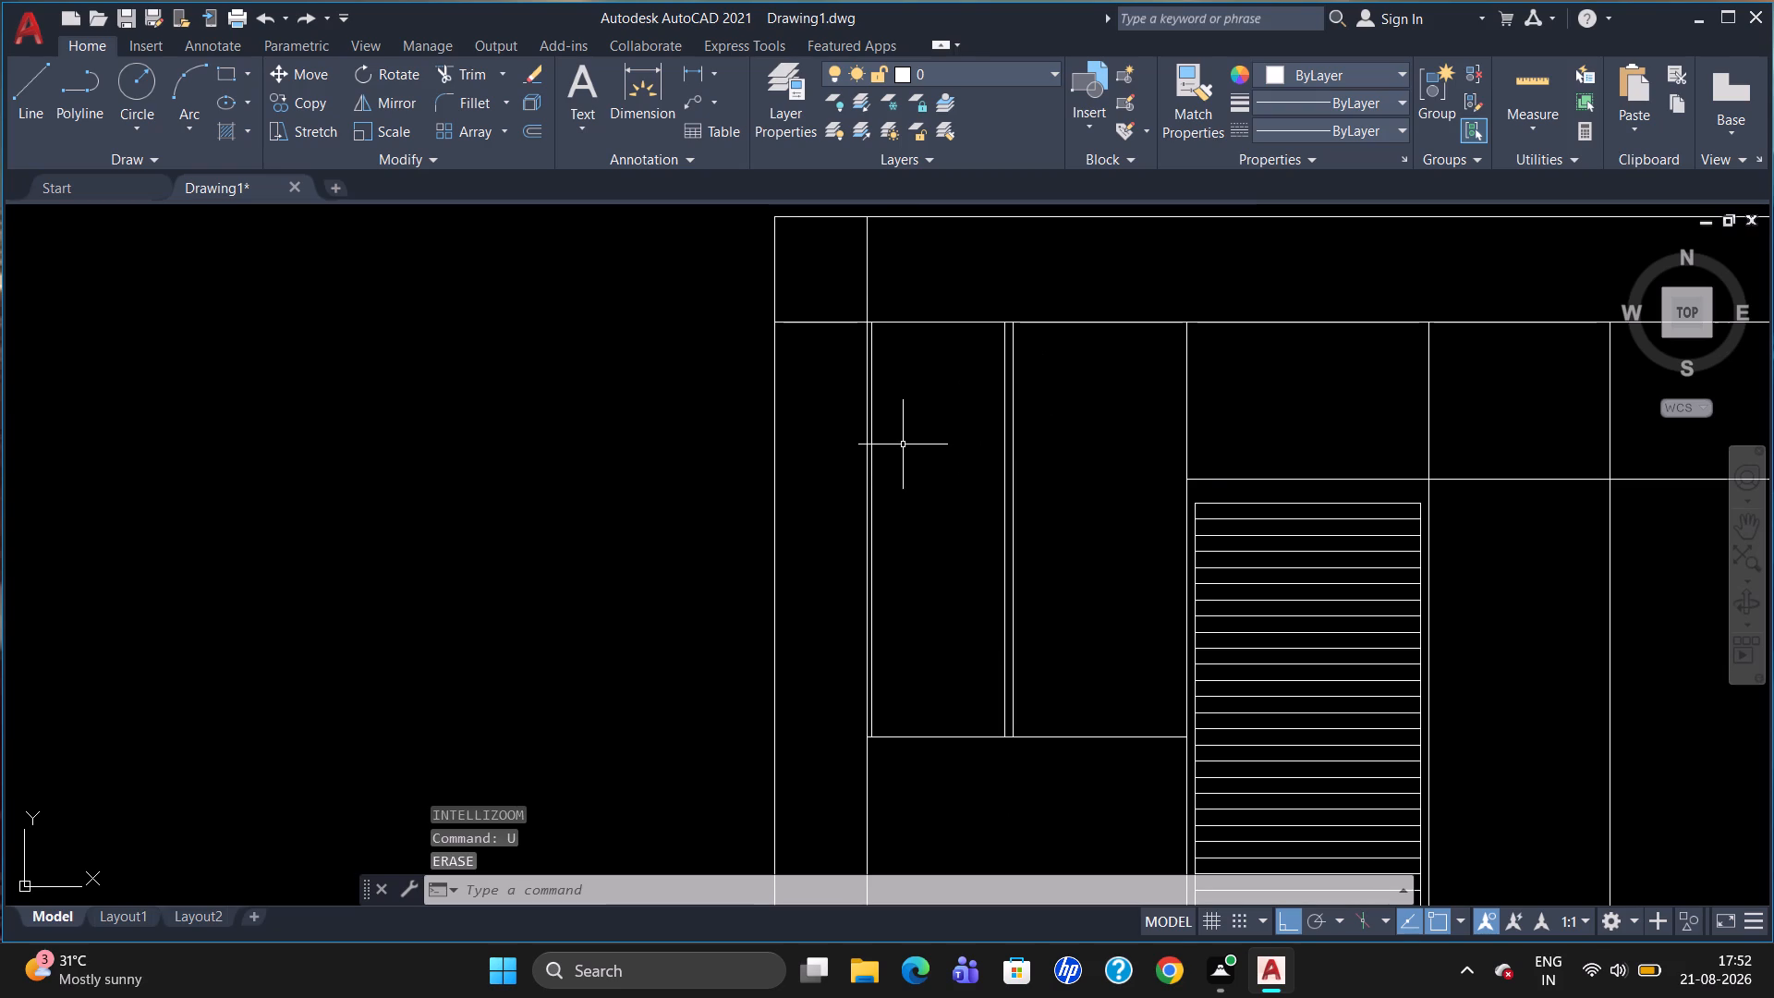
Draw a horizontal line 350 above the upper-left compartment's bottom line, from its inner left line to the vertical line beside the slatted frame.
scroll(1069, 335, down, 2)
scroll(1118, 261, up, 1)
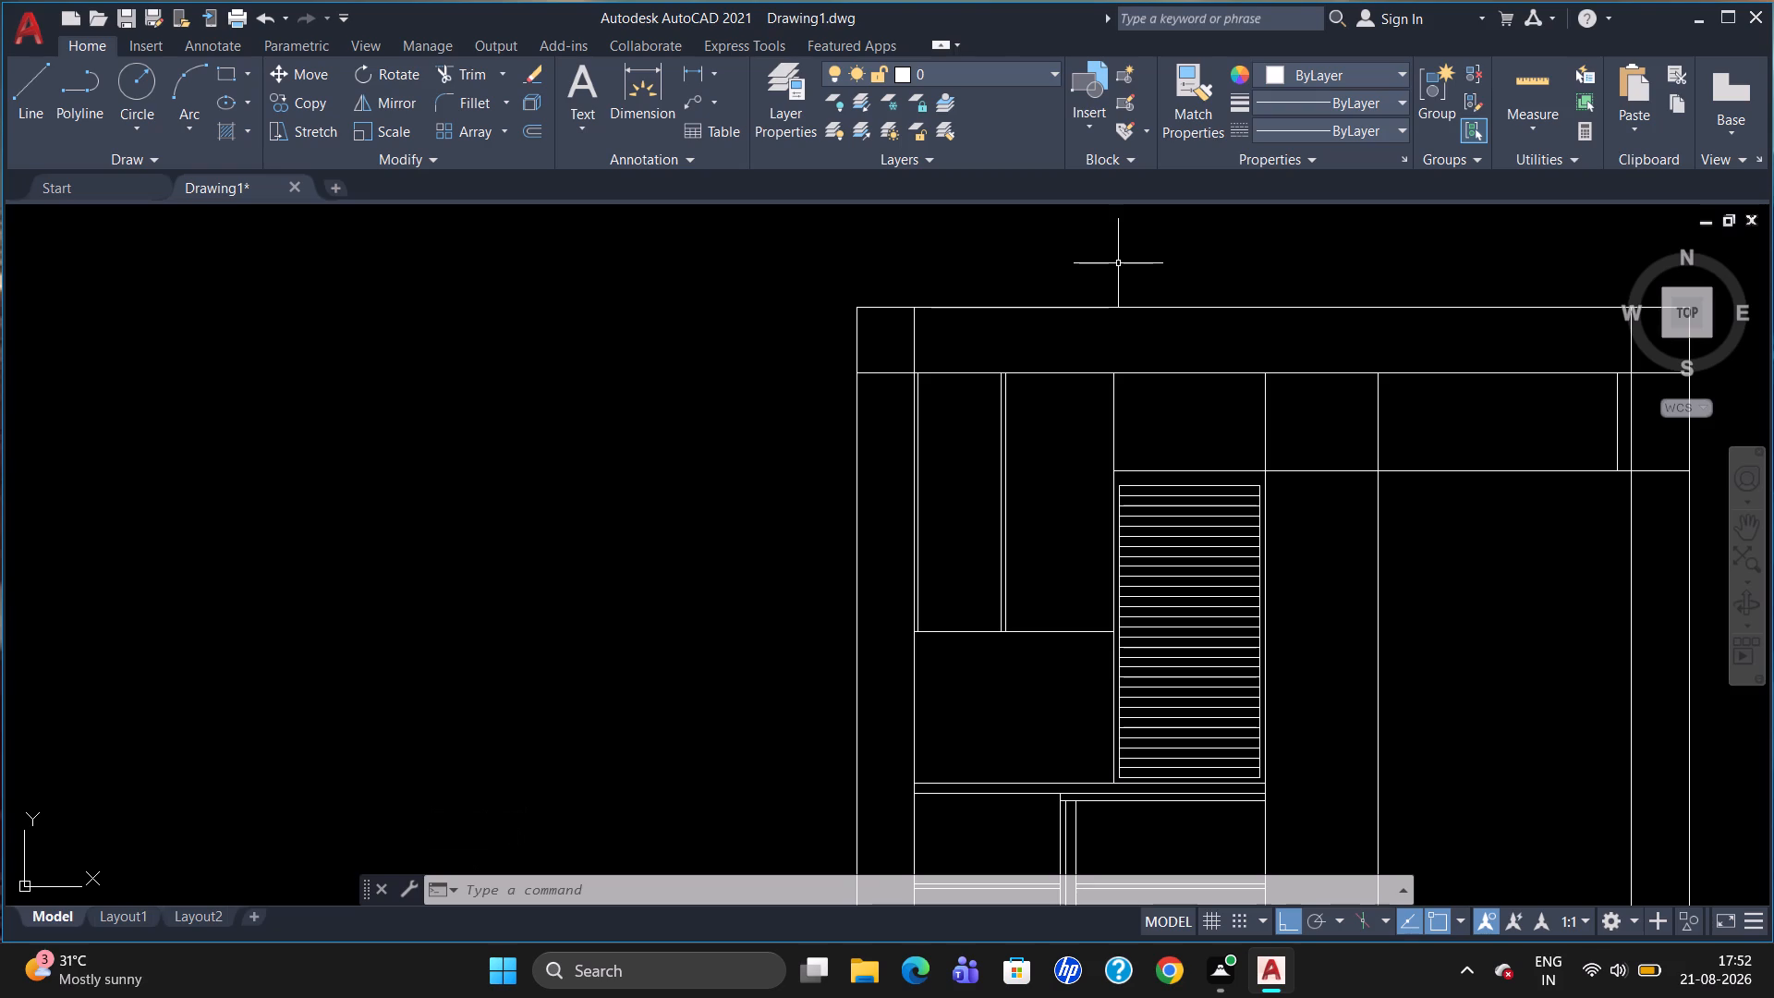
key(l)
key(Return)
text(TK)
key(Return)
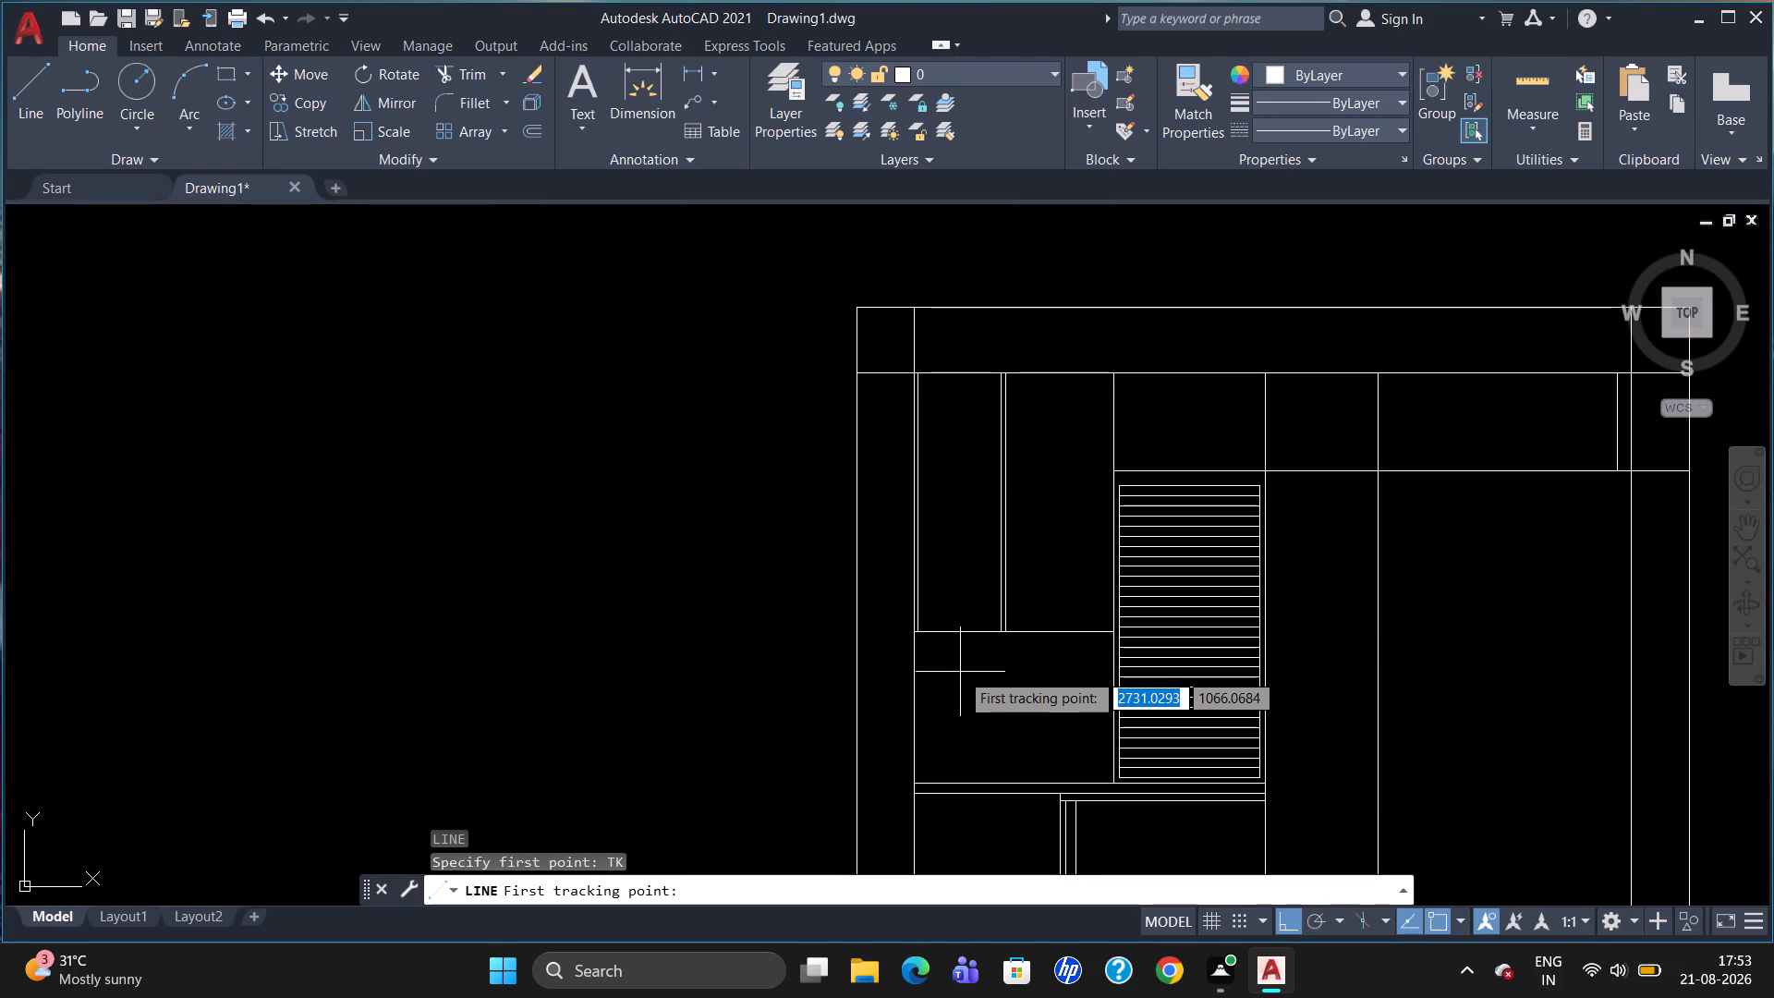
click(917, 636)
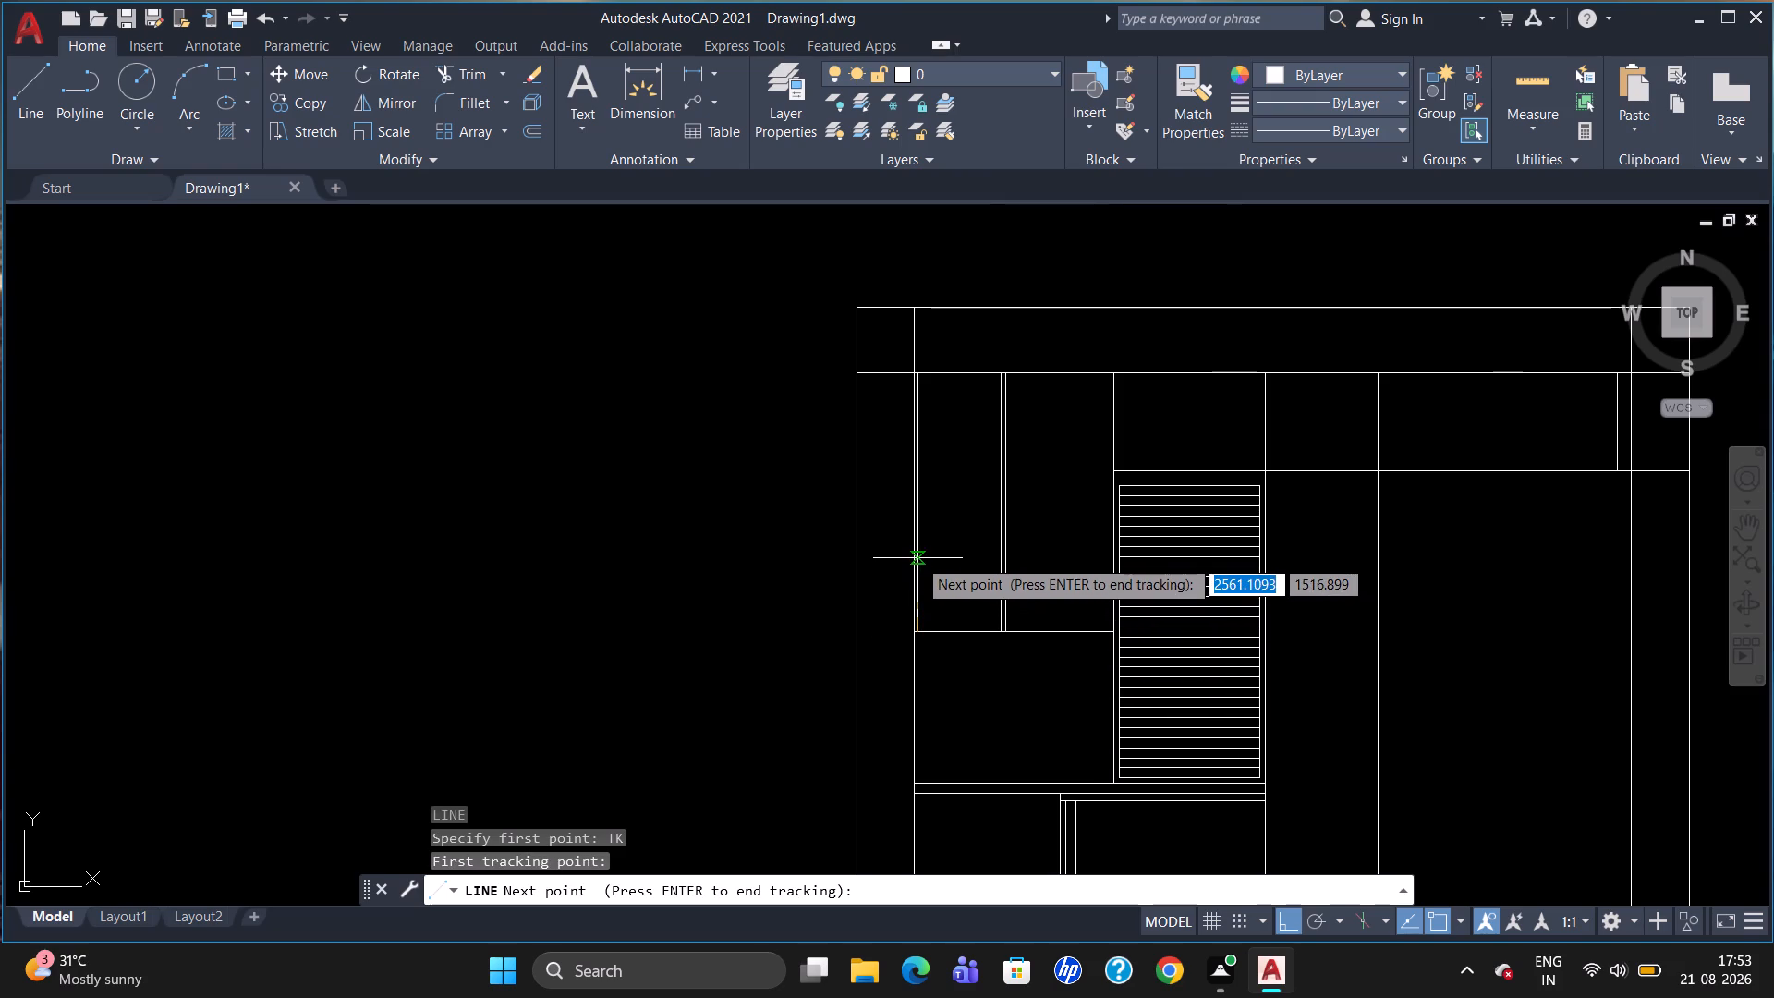
text(350)
key(Return)
key(Return)
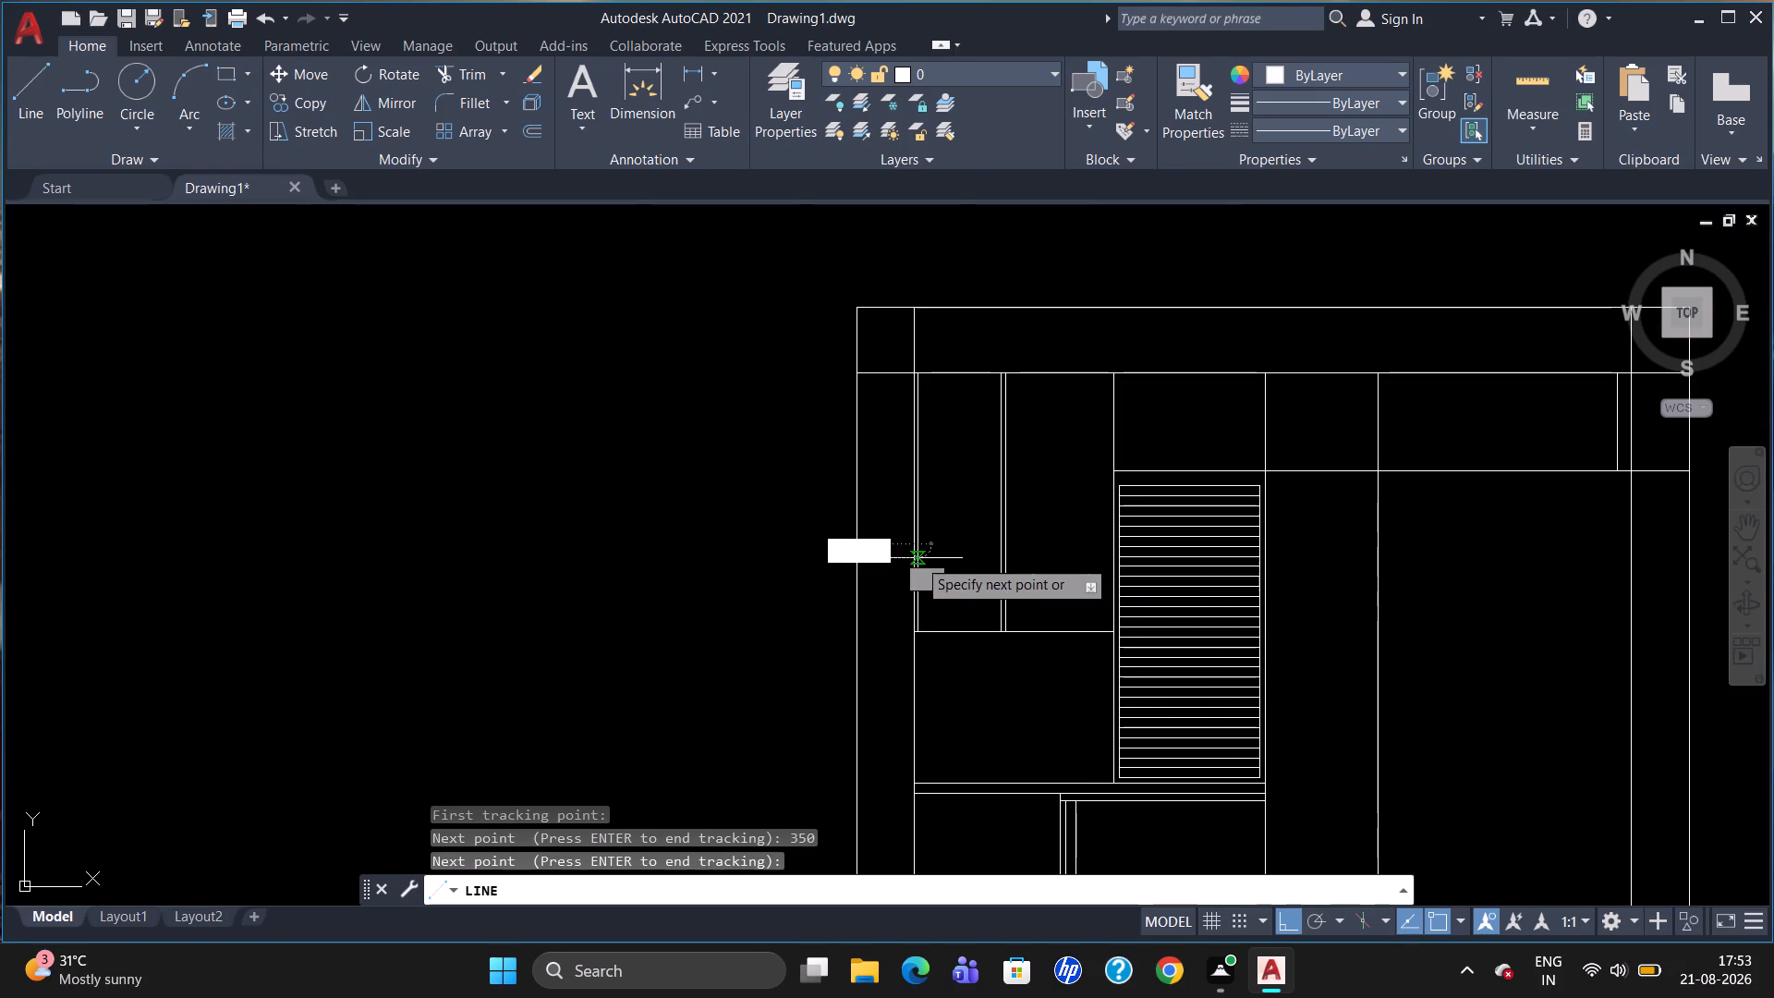
click(1110, 542)
key(Escape)
Offset the new horizontal shelf line 20 upward.
scroll(1047, 535, up, 1)
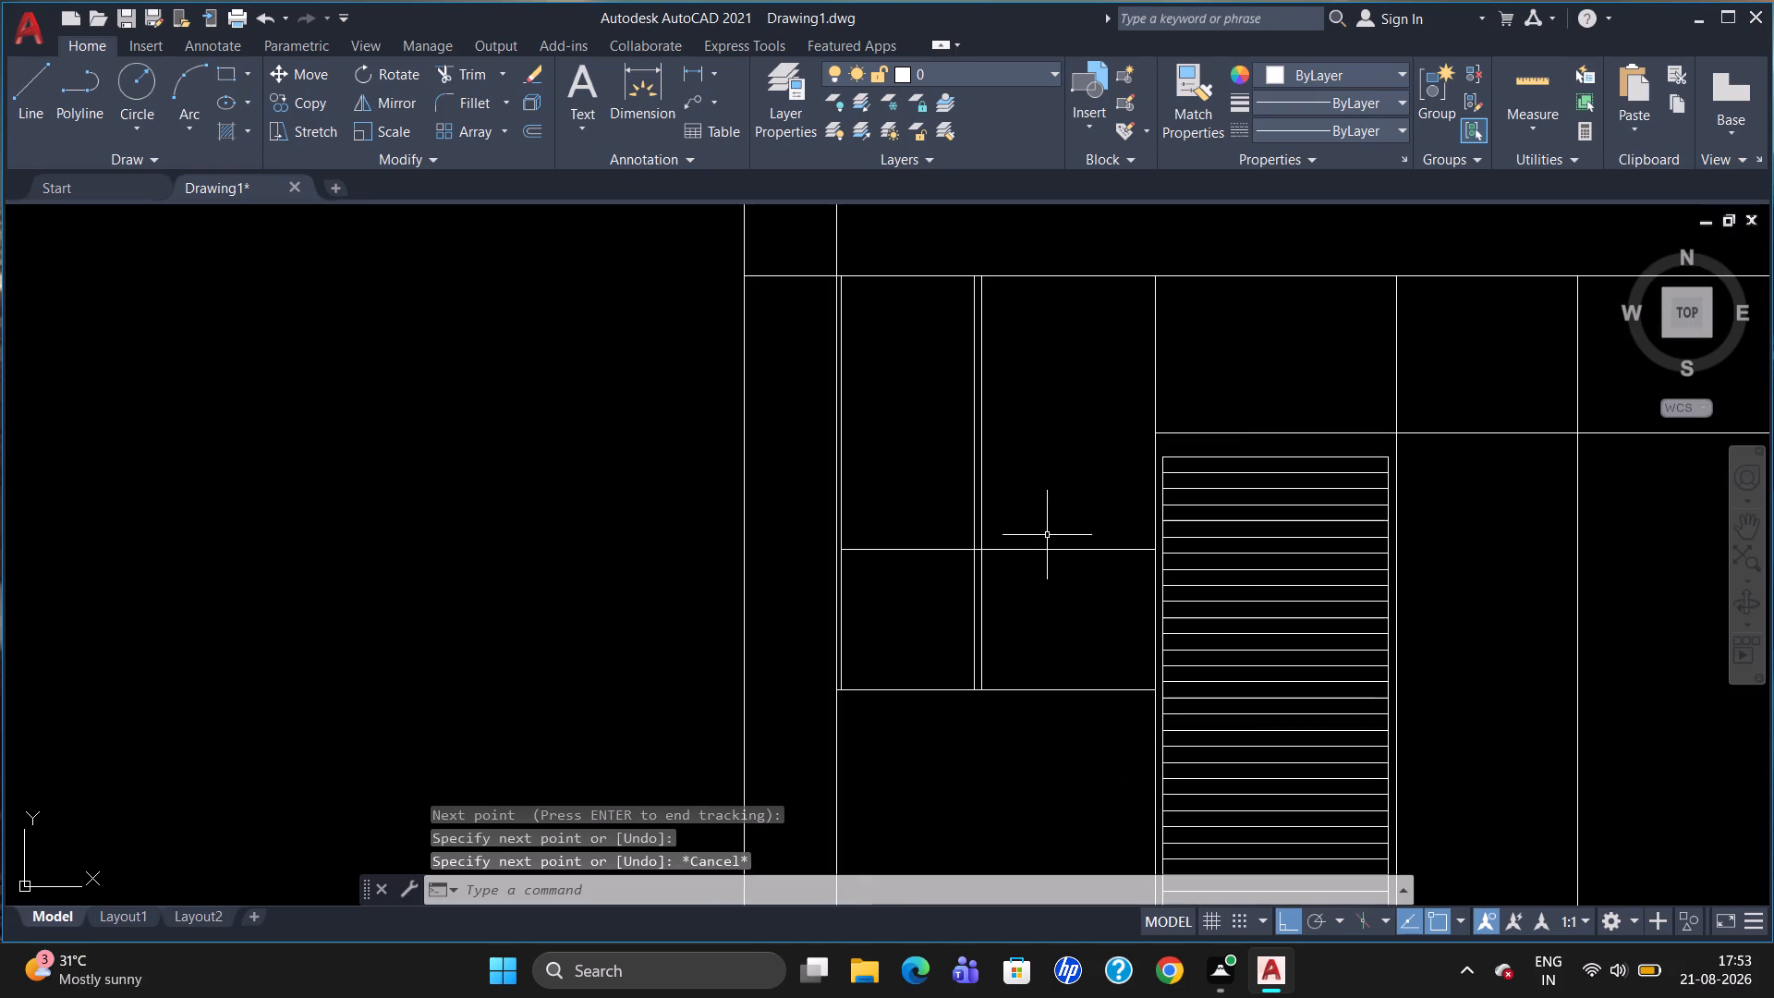
scroll(1046, 534, up, 1)
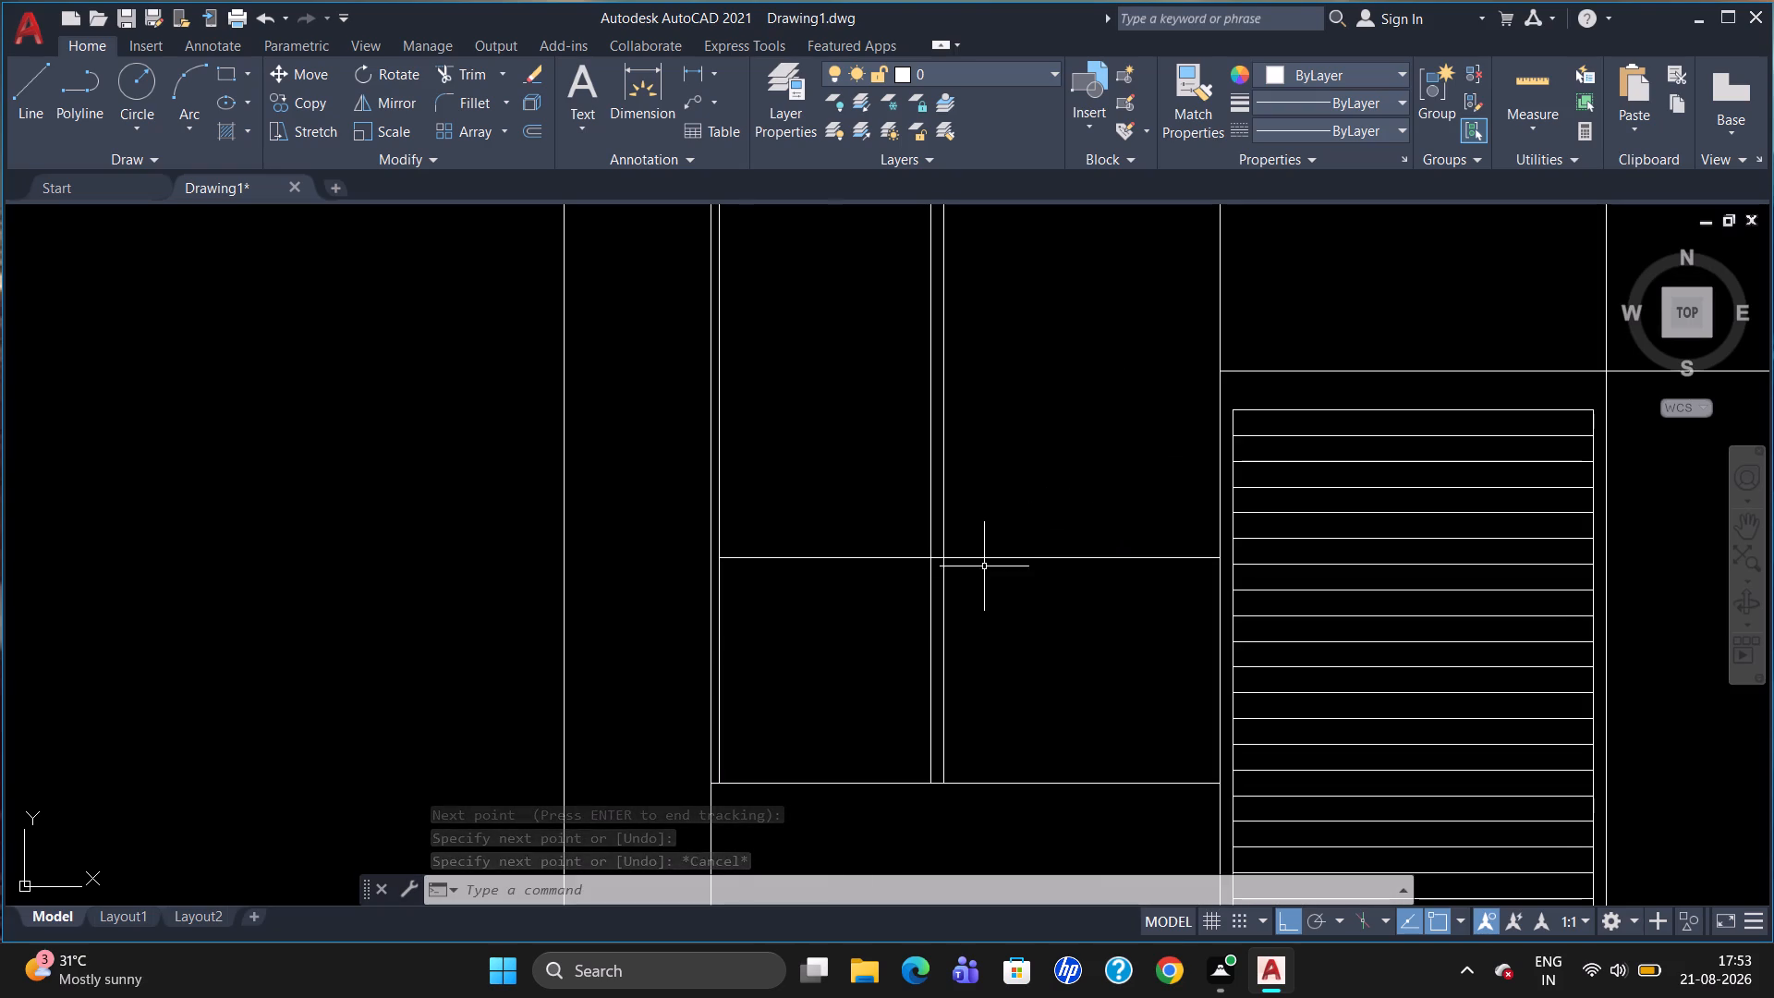
key(o)
key(Return)
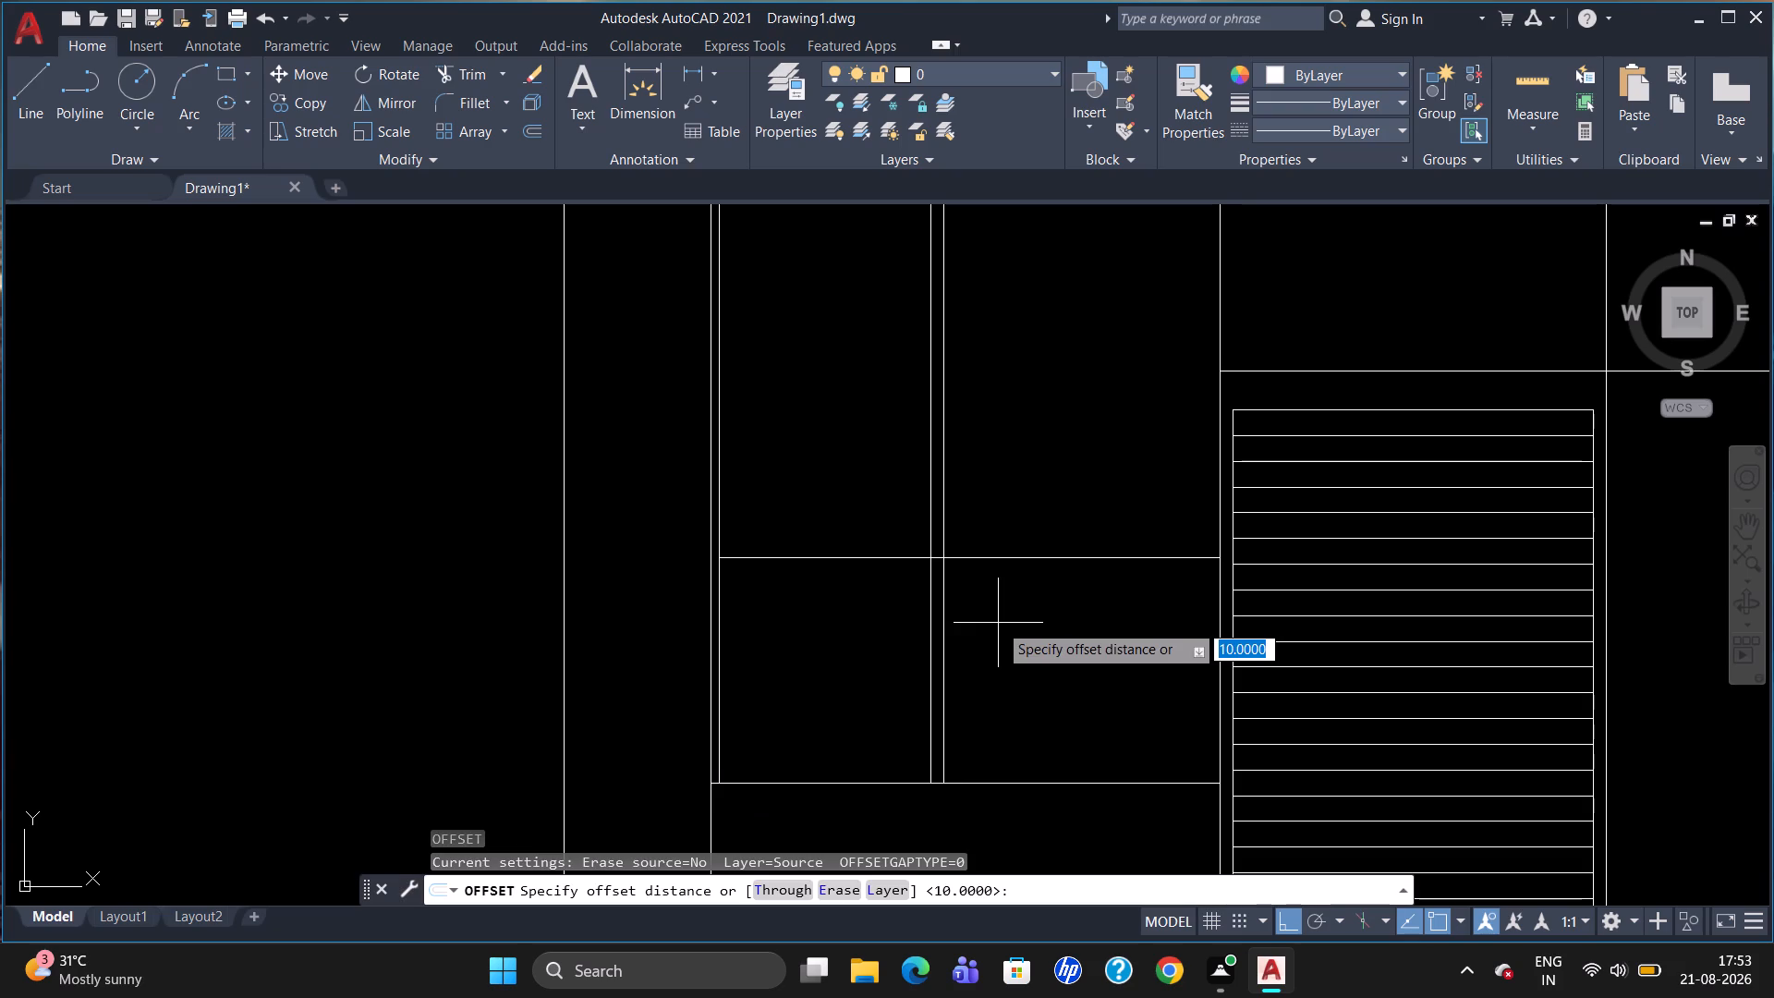
text(20)
key(Return)
click(996, 557)
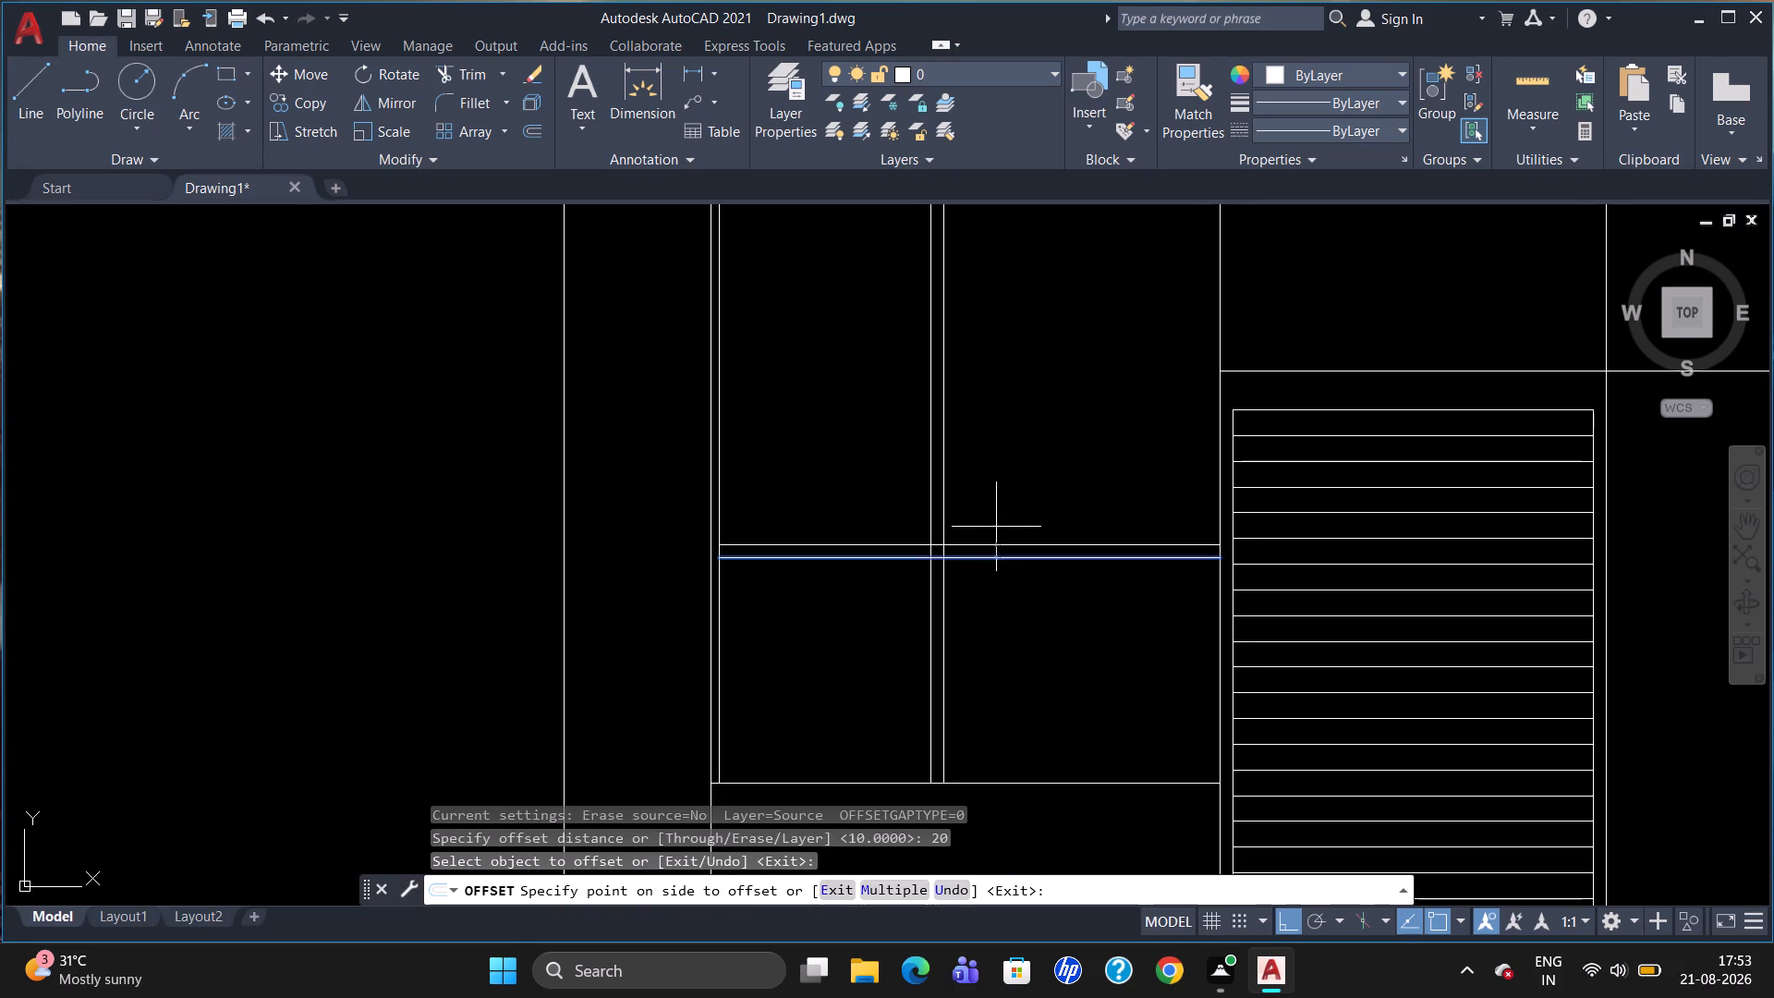
click(996, 527)
key(Escape)
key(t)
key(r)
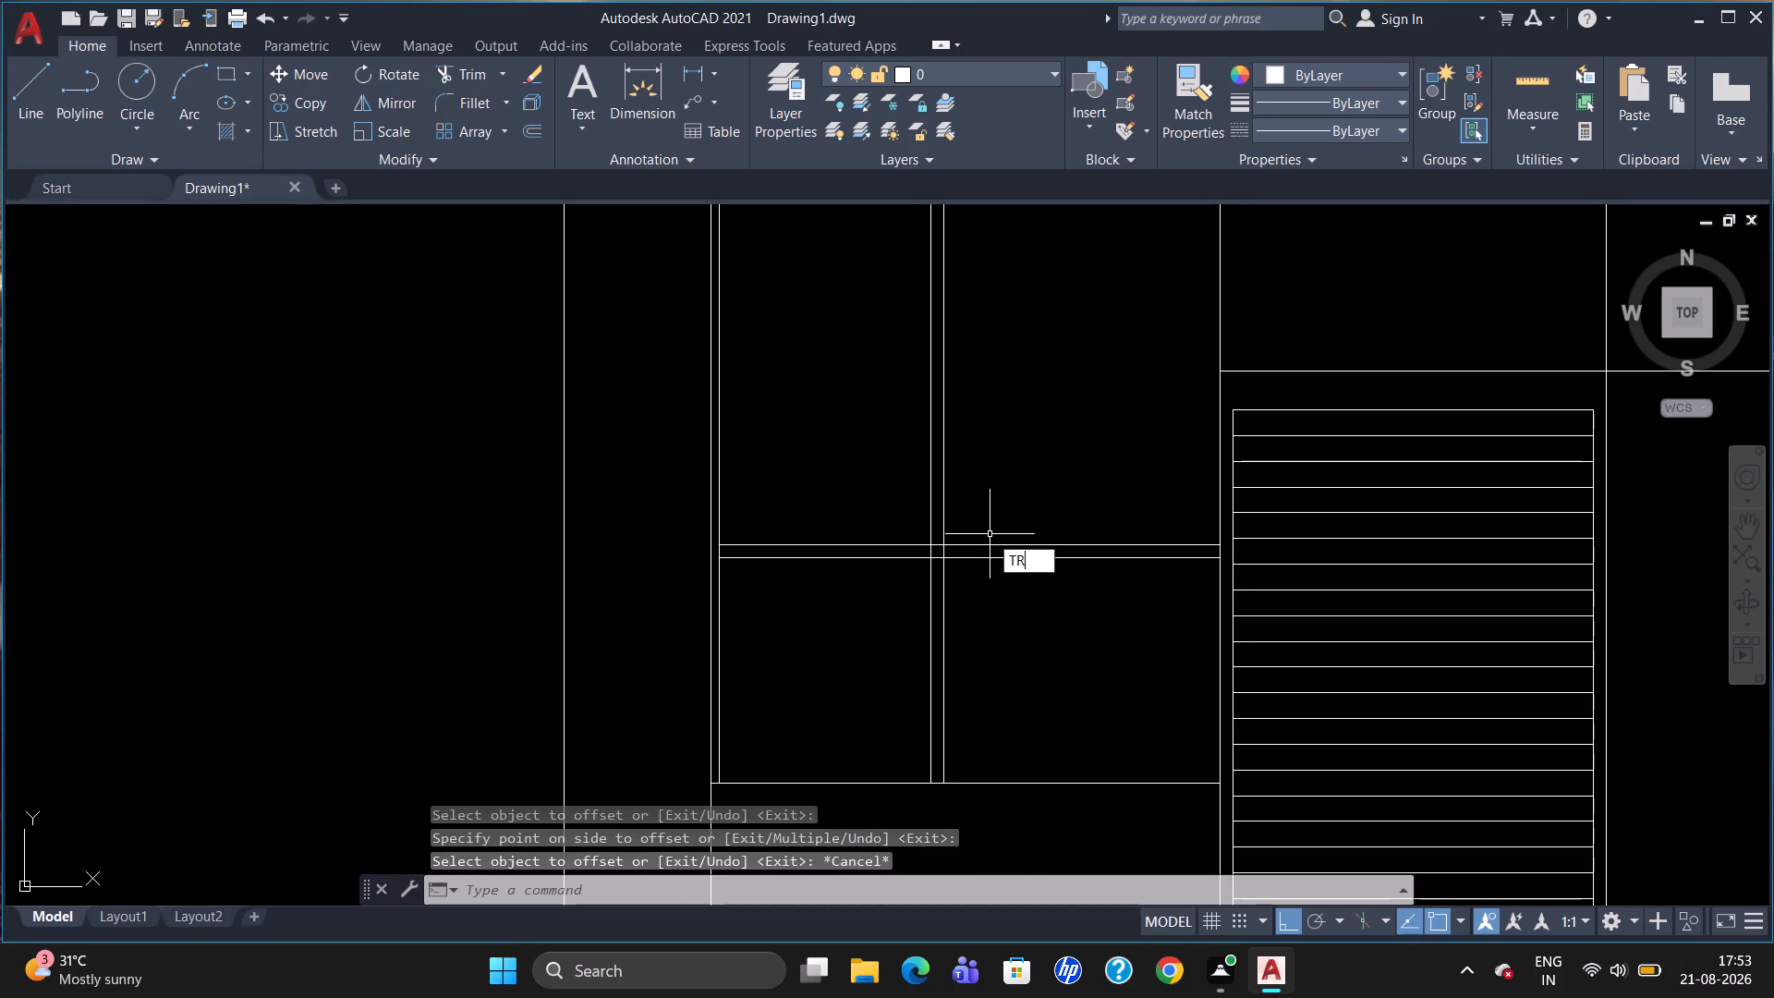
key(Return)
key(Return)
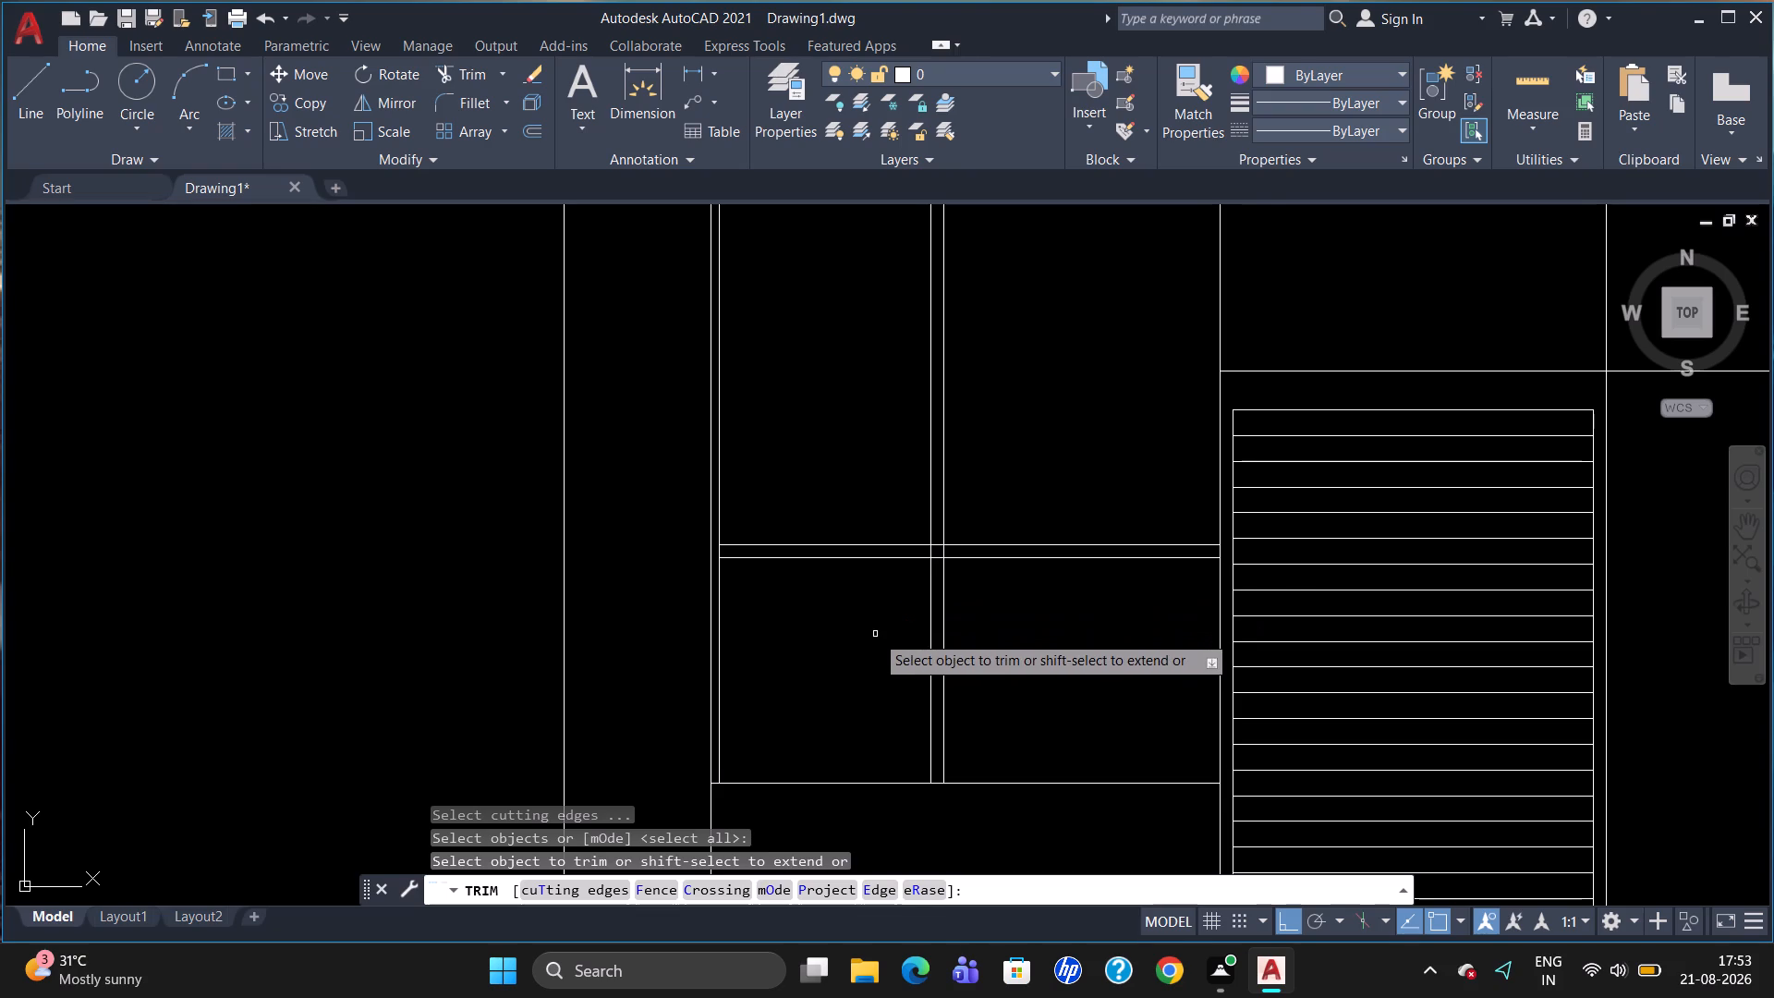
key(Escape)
With polar tracking on, draw a diagonal from the upper-left compartment's bottom-left corner to the top of the divider pair's left line.
scroll(964, 541, down, 2)
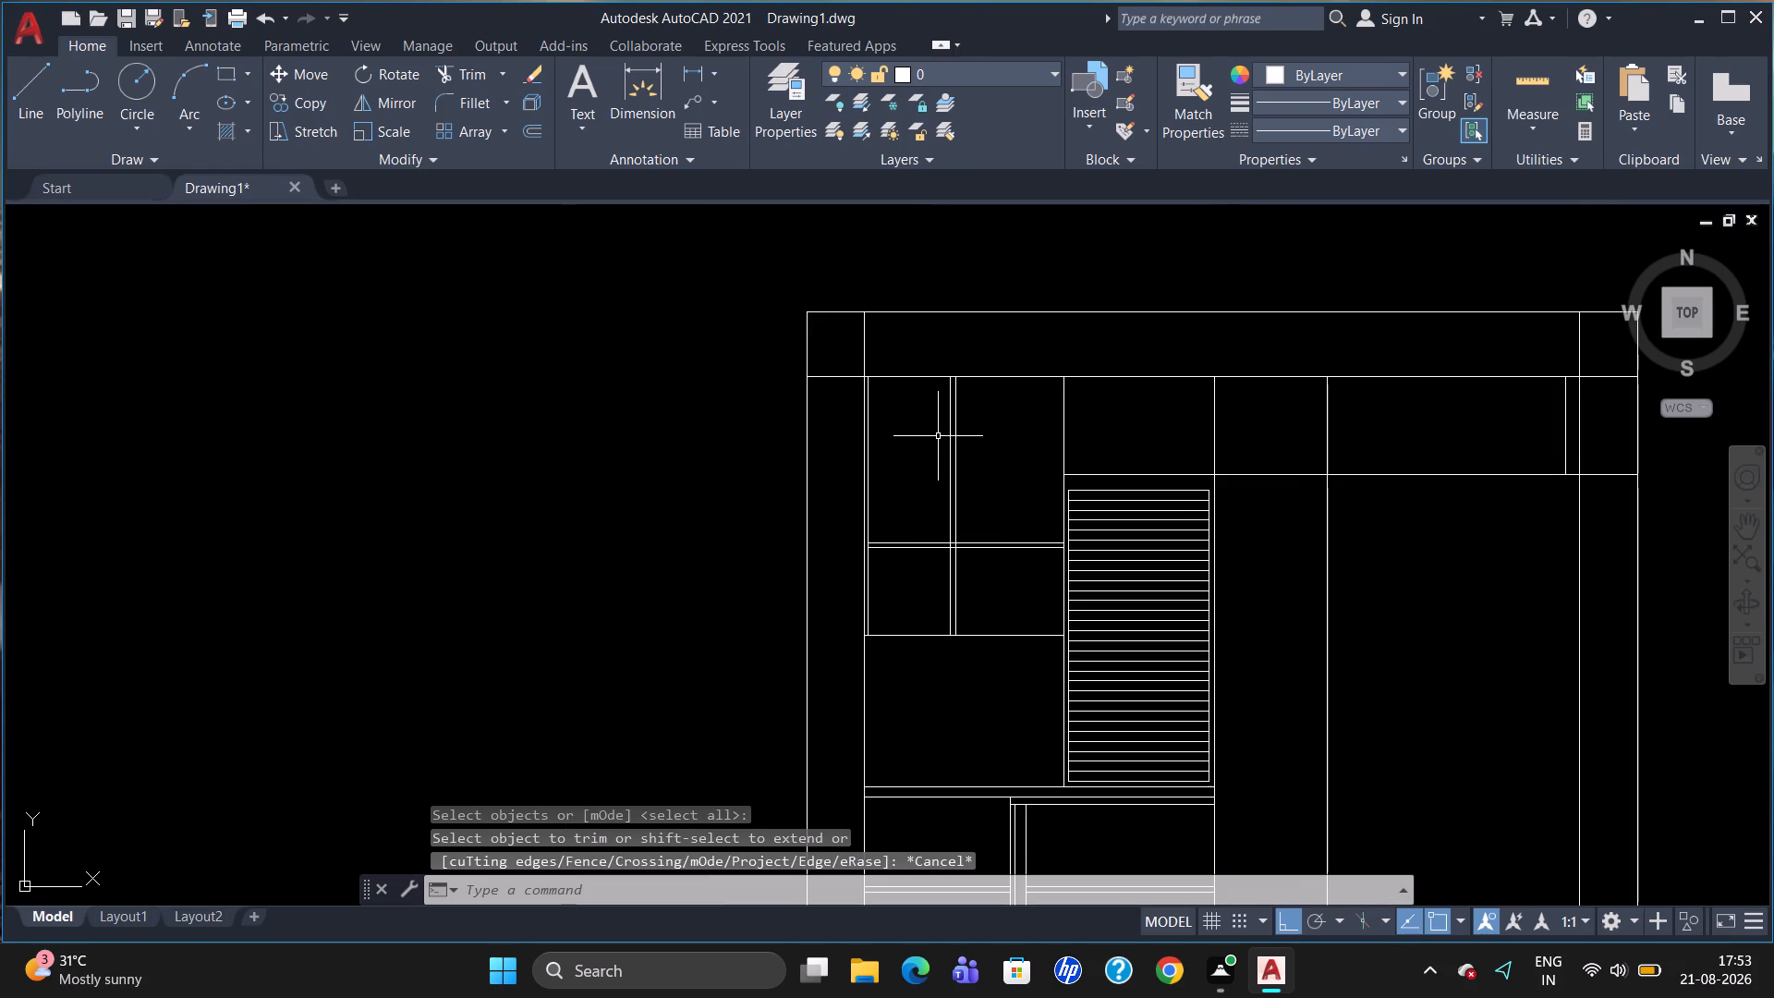
key(l)
key(Return)
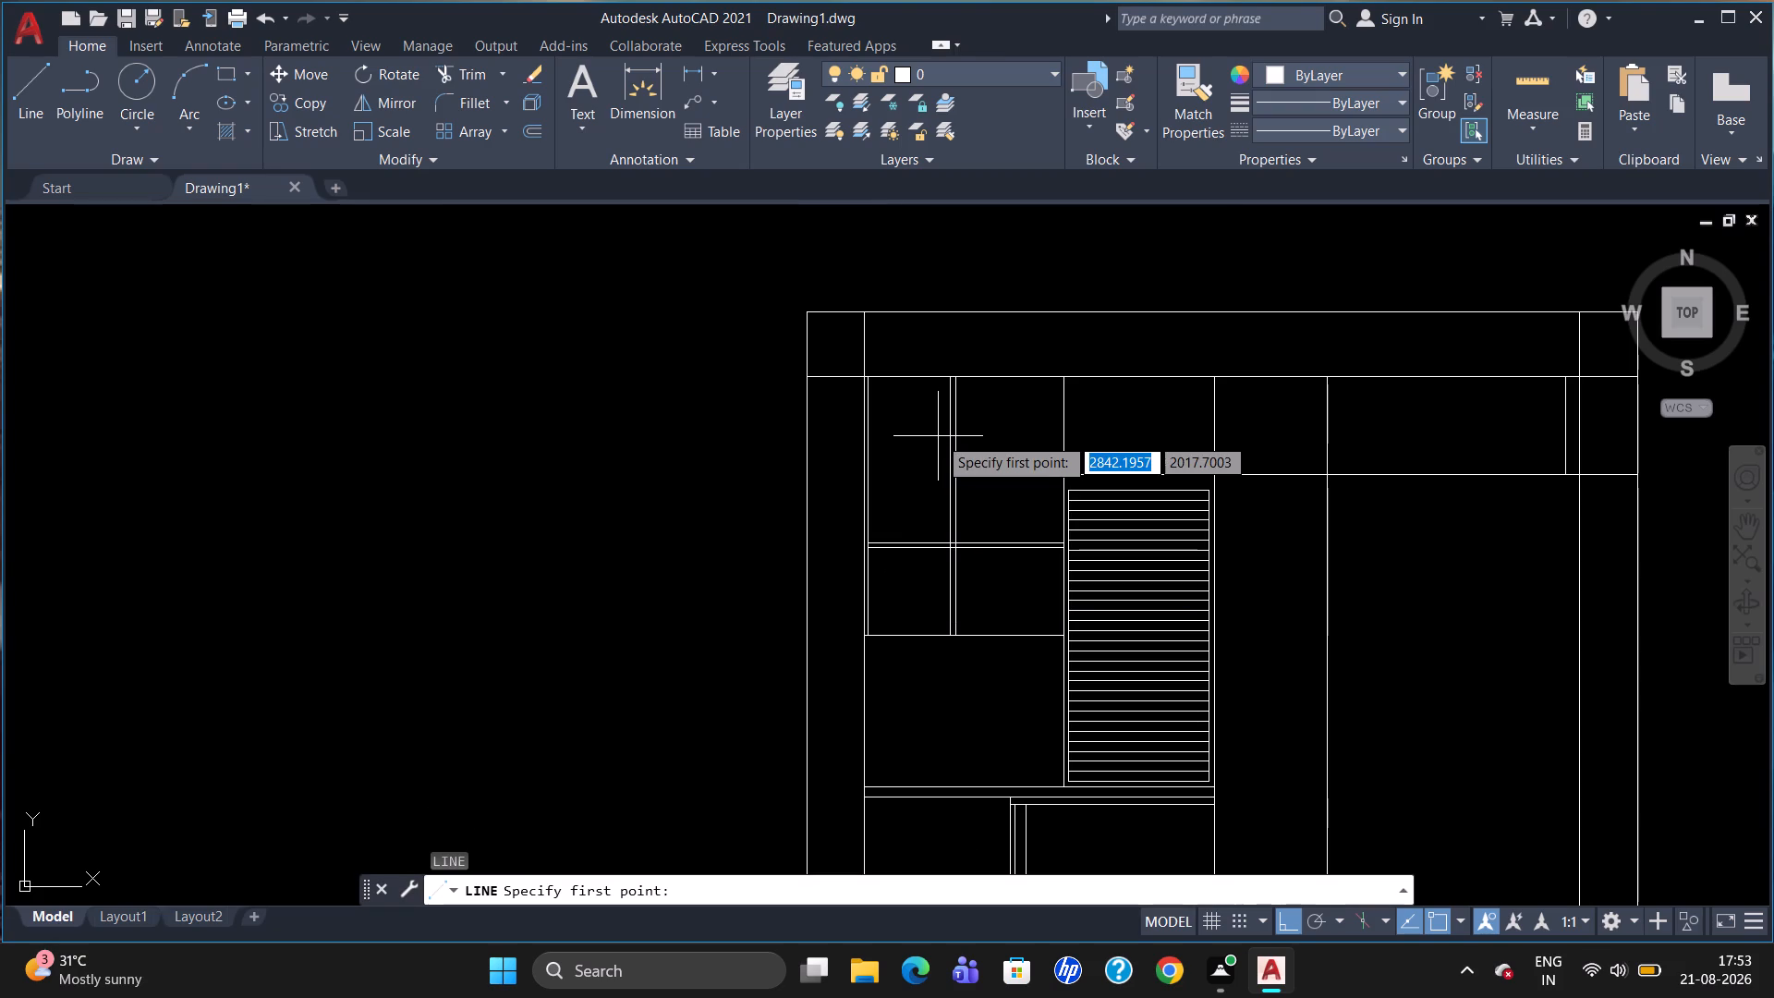
scroll(864, 636, up, 2)
click(864, 635)
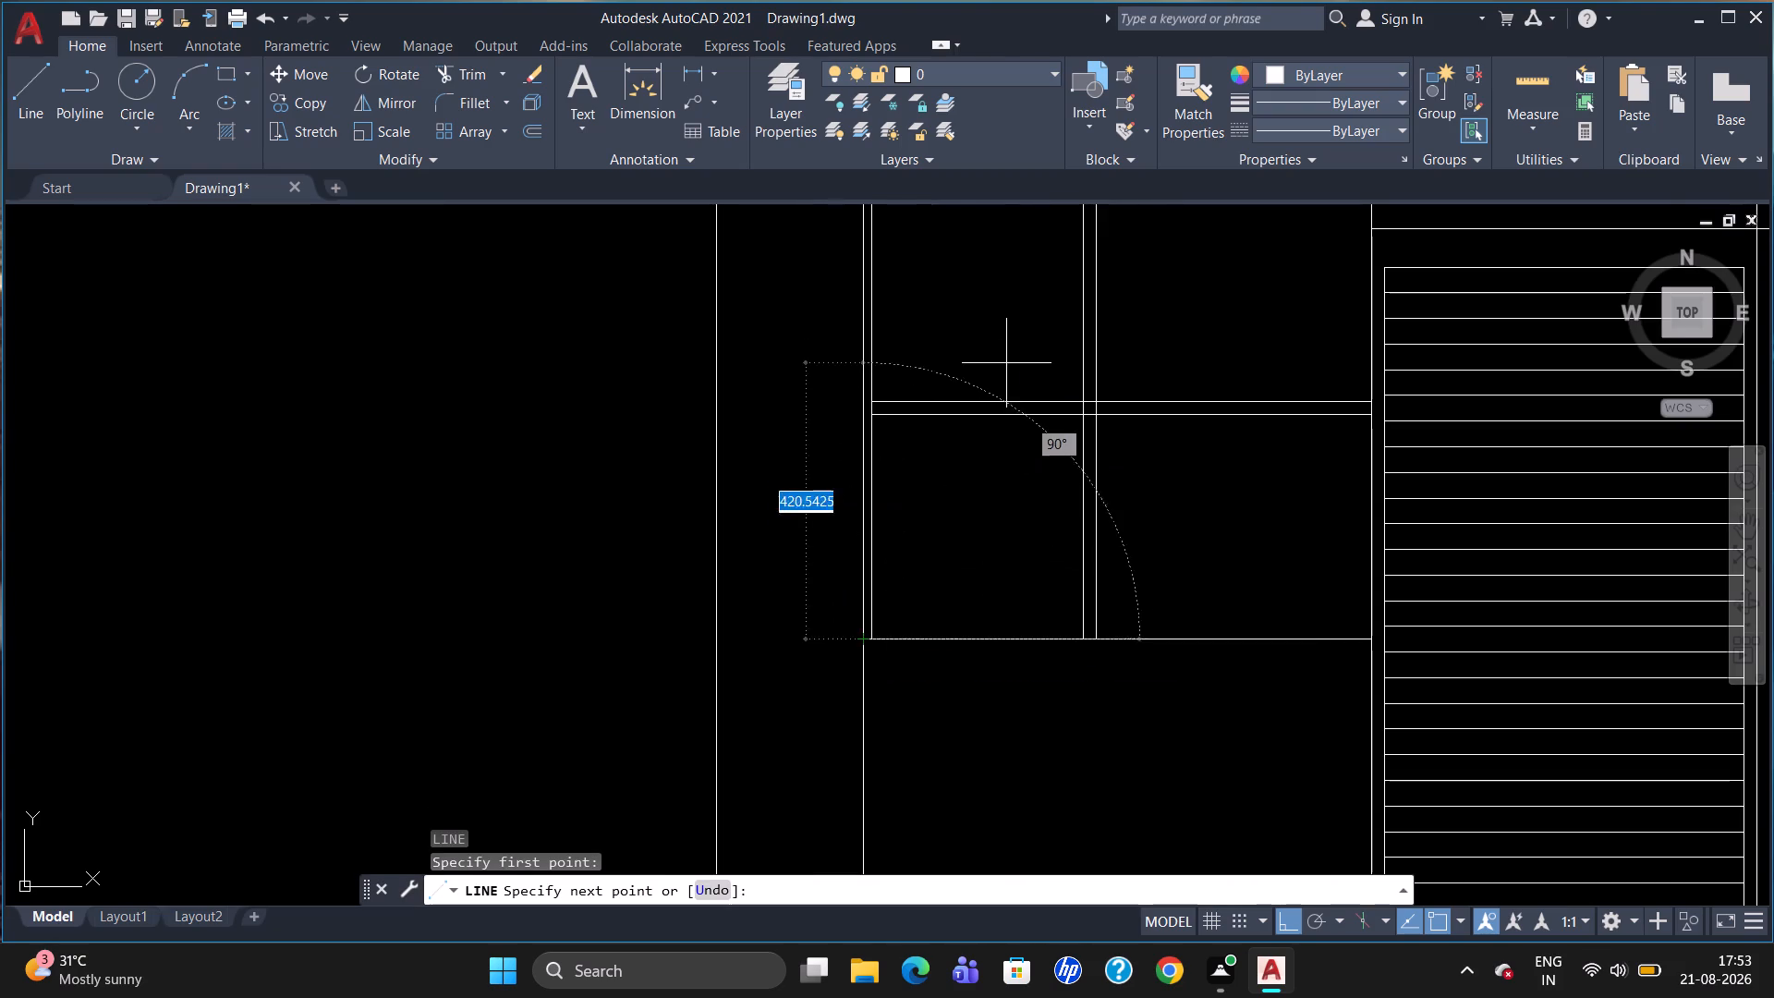
scroll(1015, 345, down, 4)
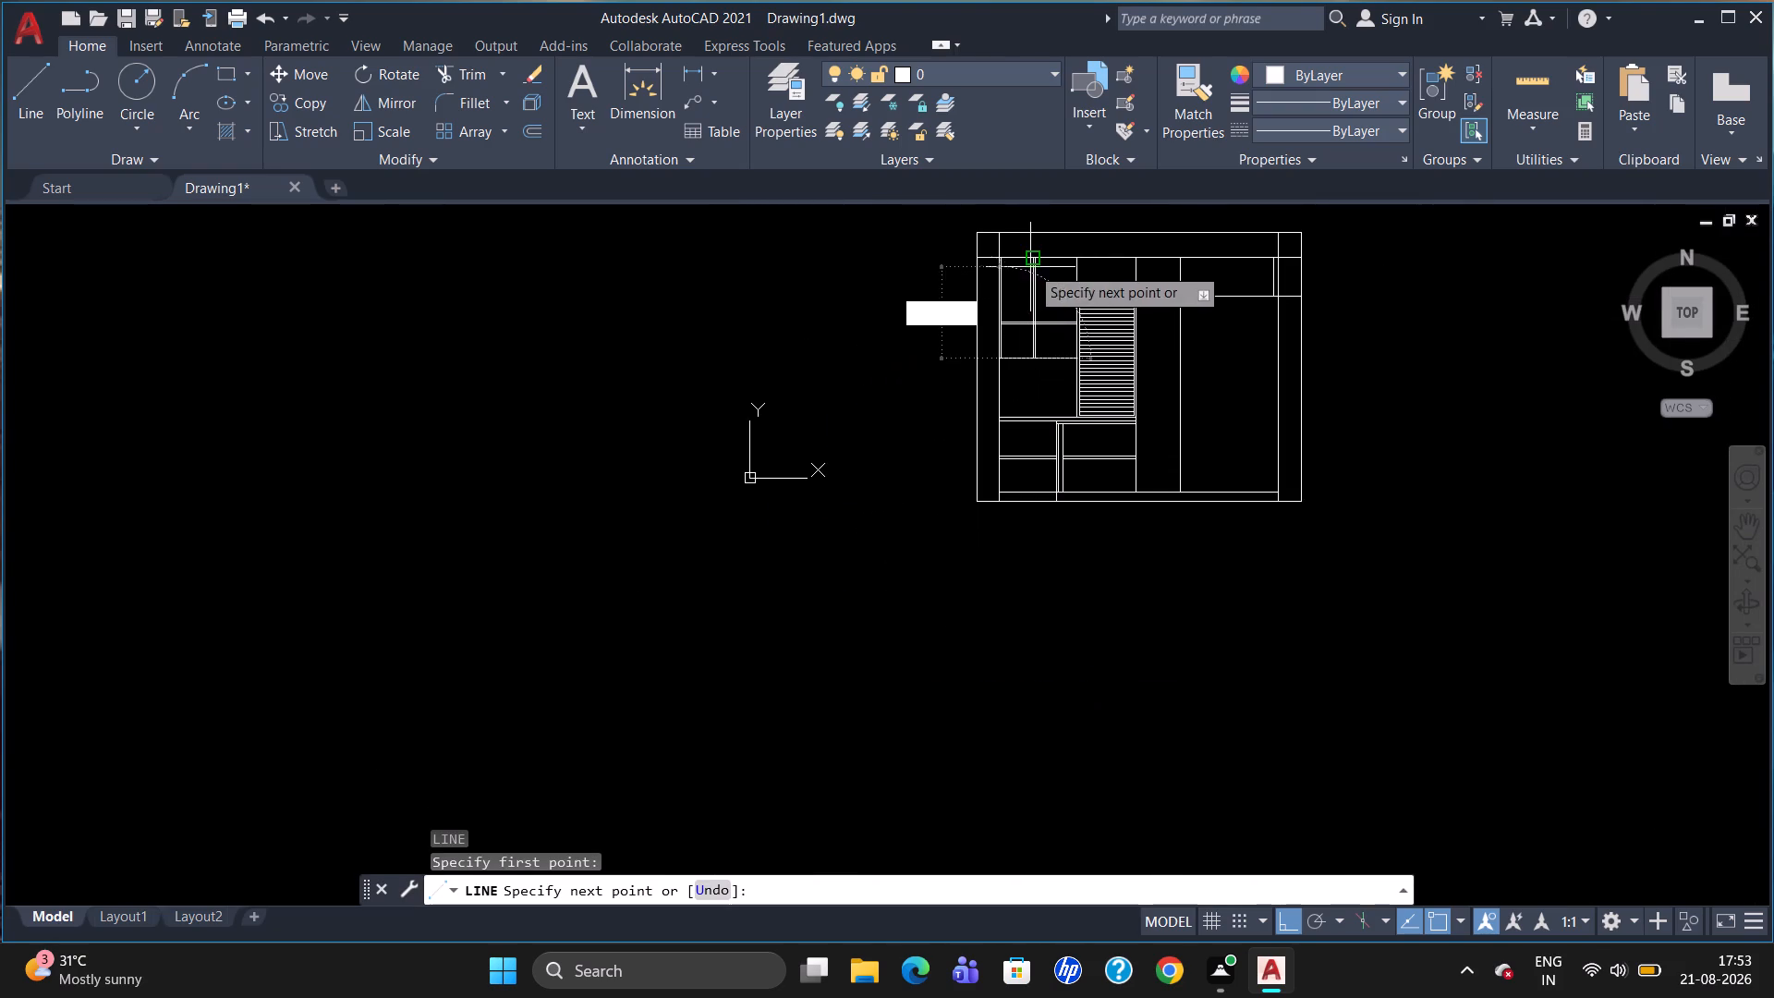
click(1312, 919)
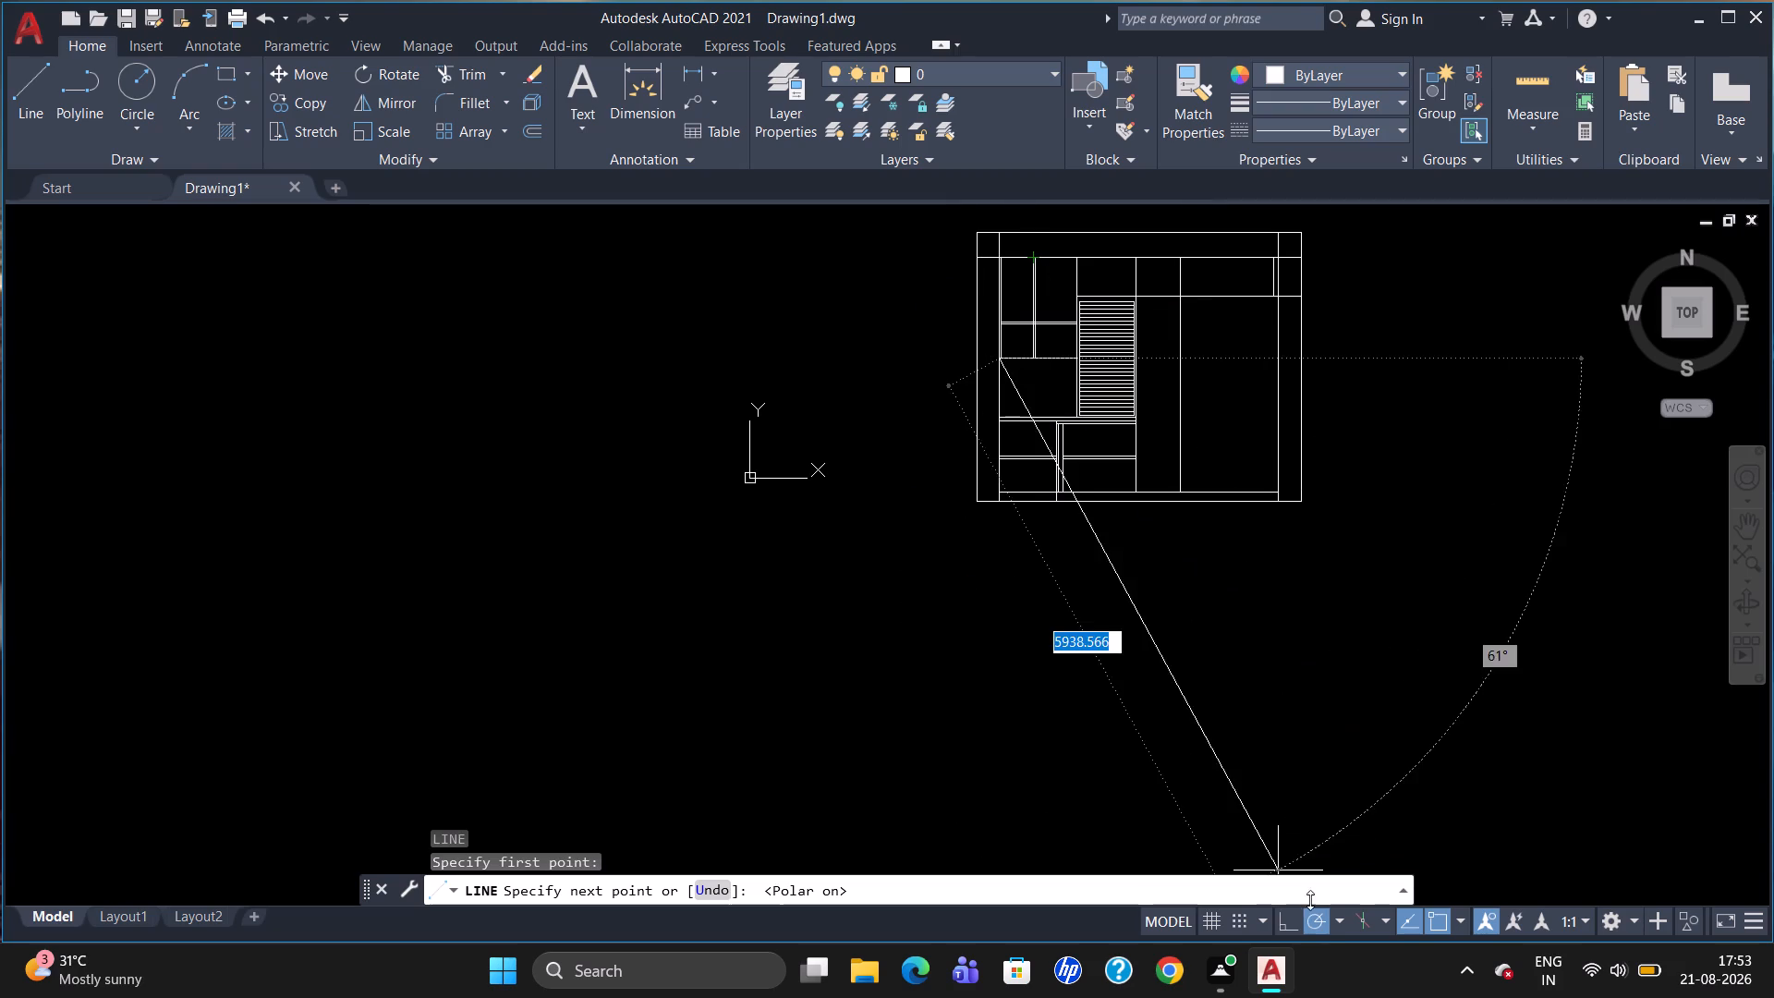
scroll(990, 236, up, 1)
scroll(1021, 307, down, 2)
scroll(1036, 280, up, 4)
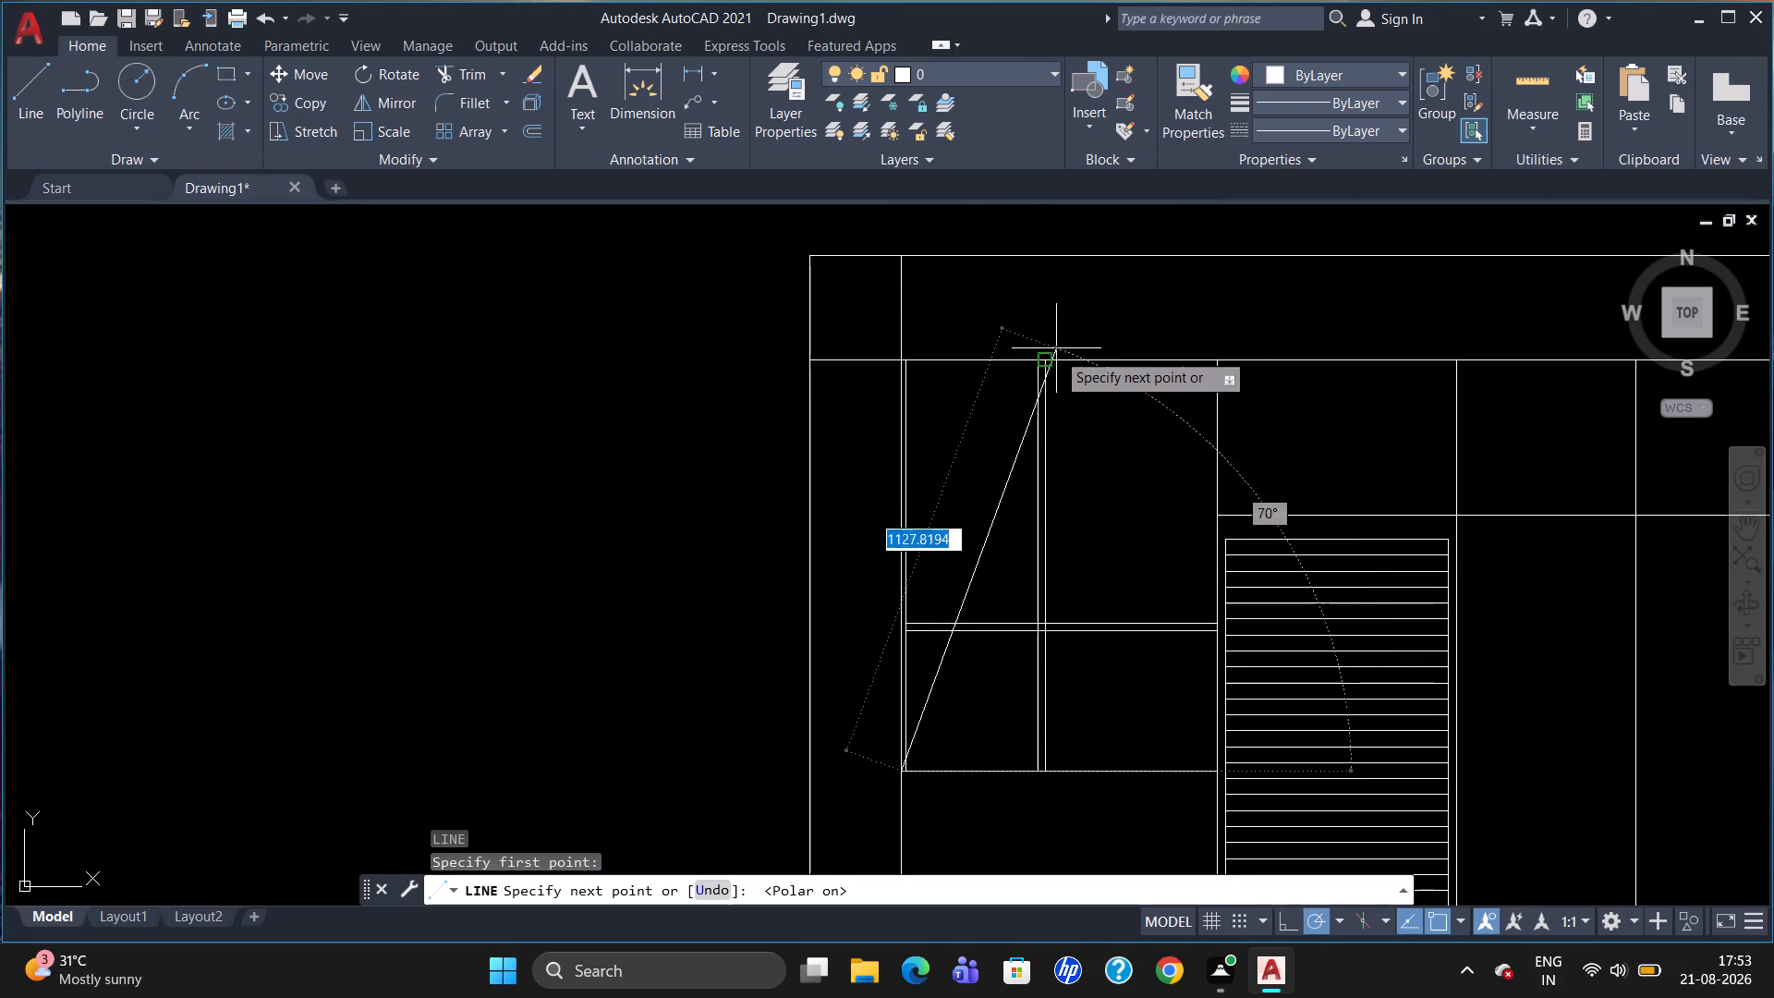
scroll(1049, 368, up, 2)
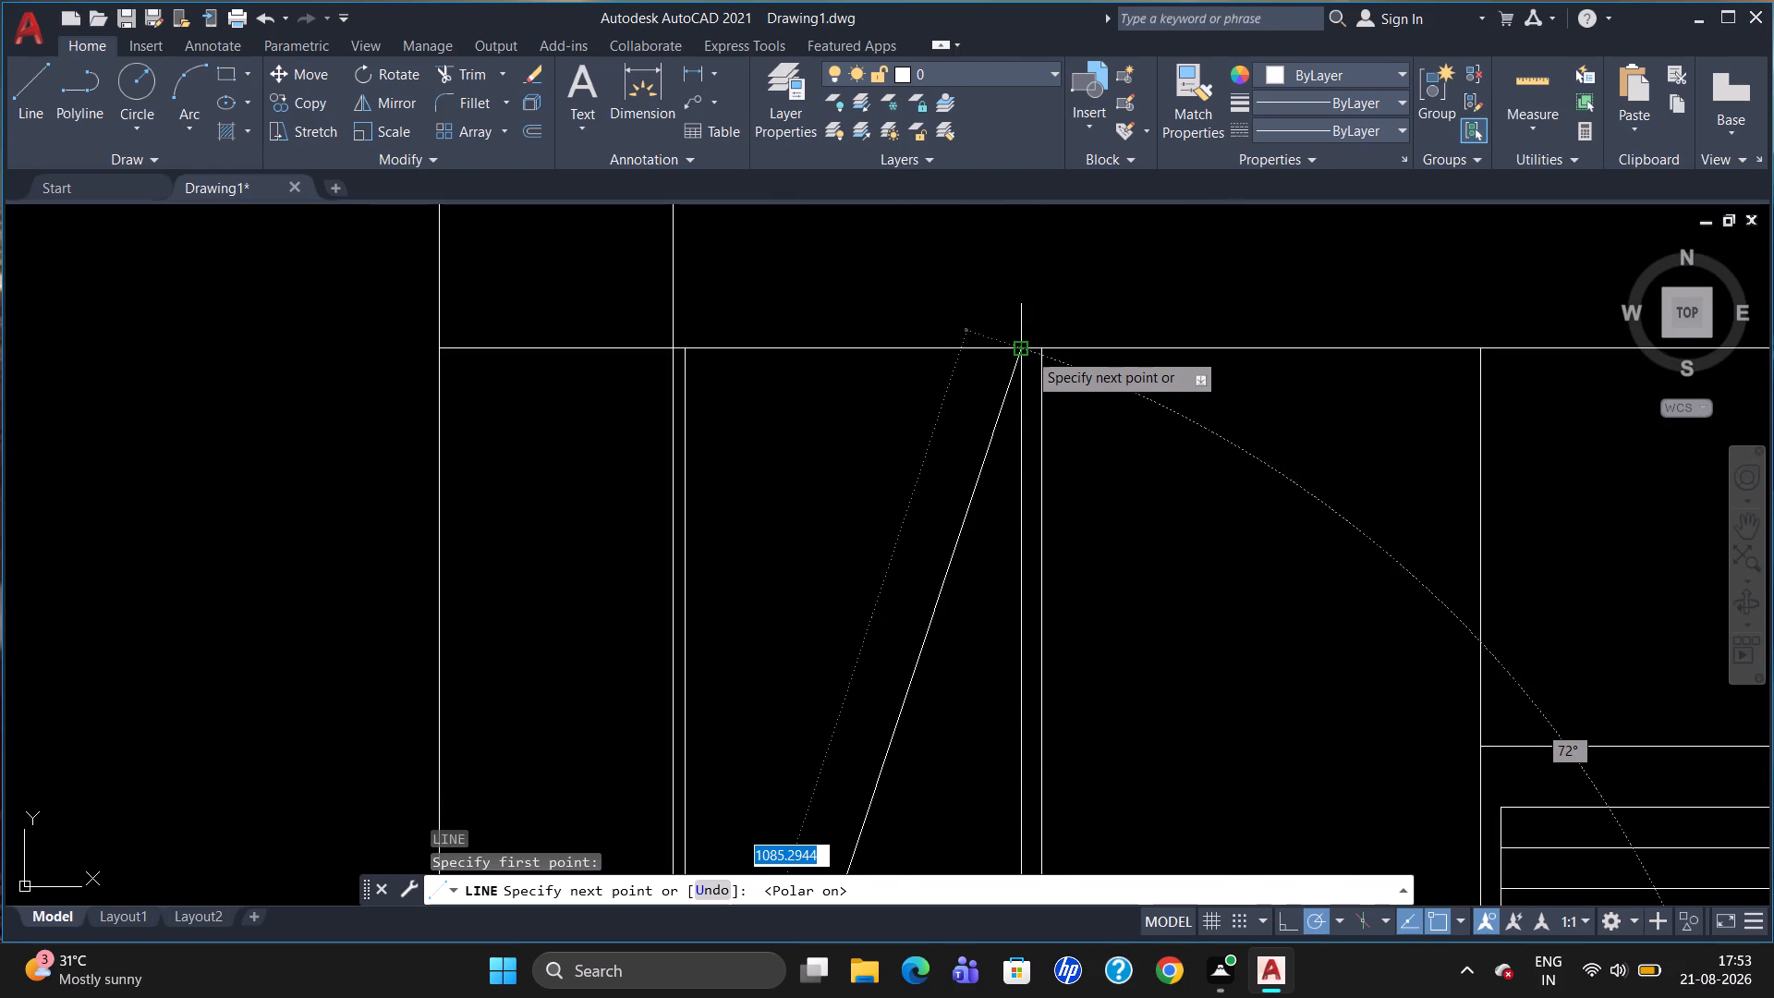
click(1027, 351)
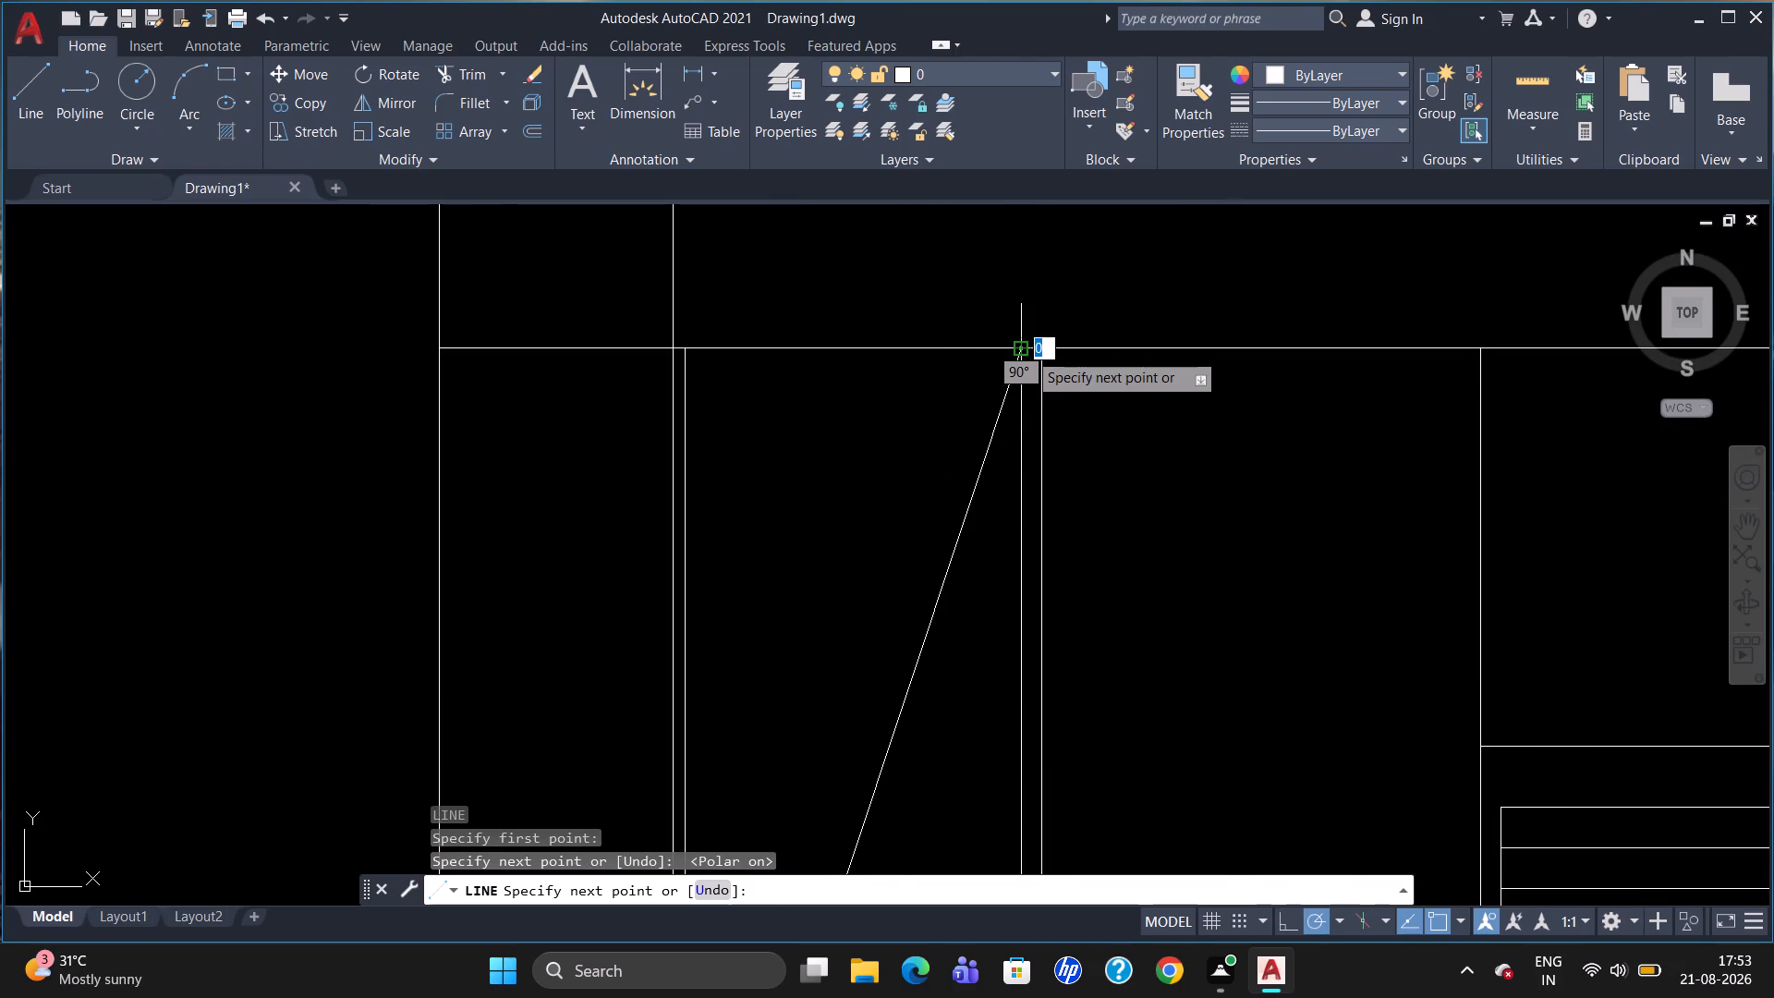
key(Escape)
Draw the opposite diagonal from the compartment's top-left corner to the bottom of the divider pair's left line, completing the cross.
scroll(1030, 349, down, 1)
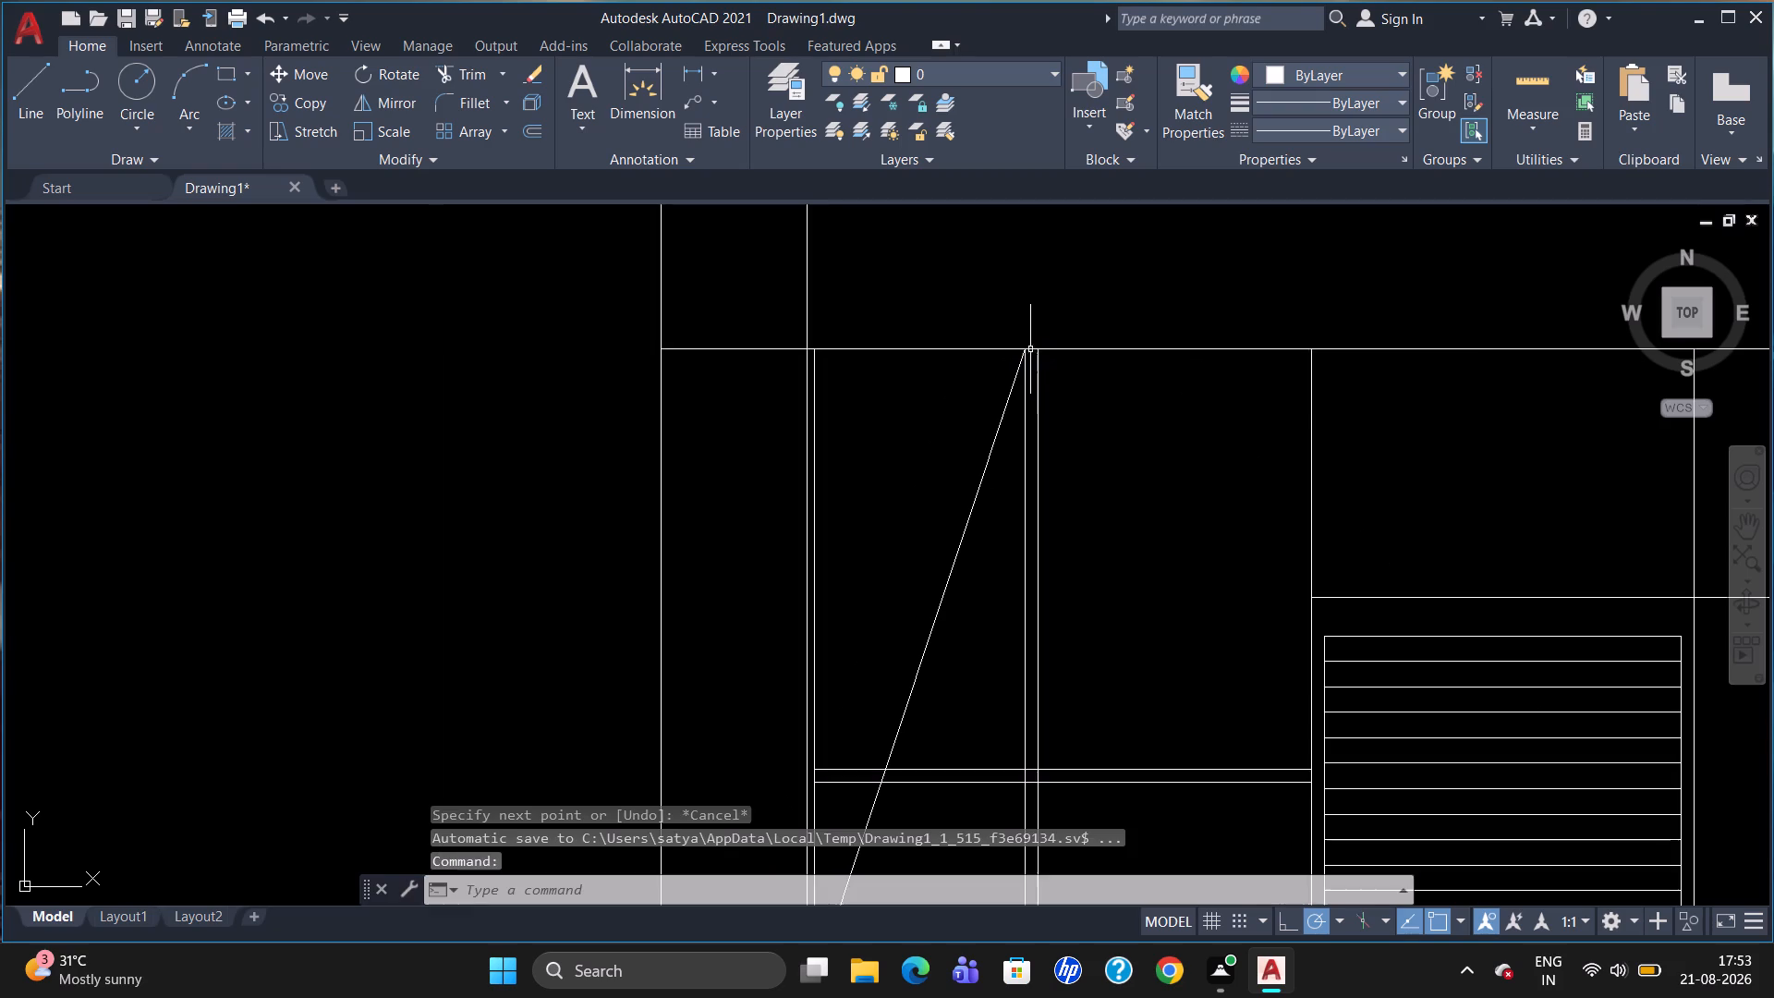
scroll(1040, 372, down, 2)
key(l)
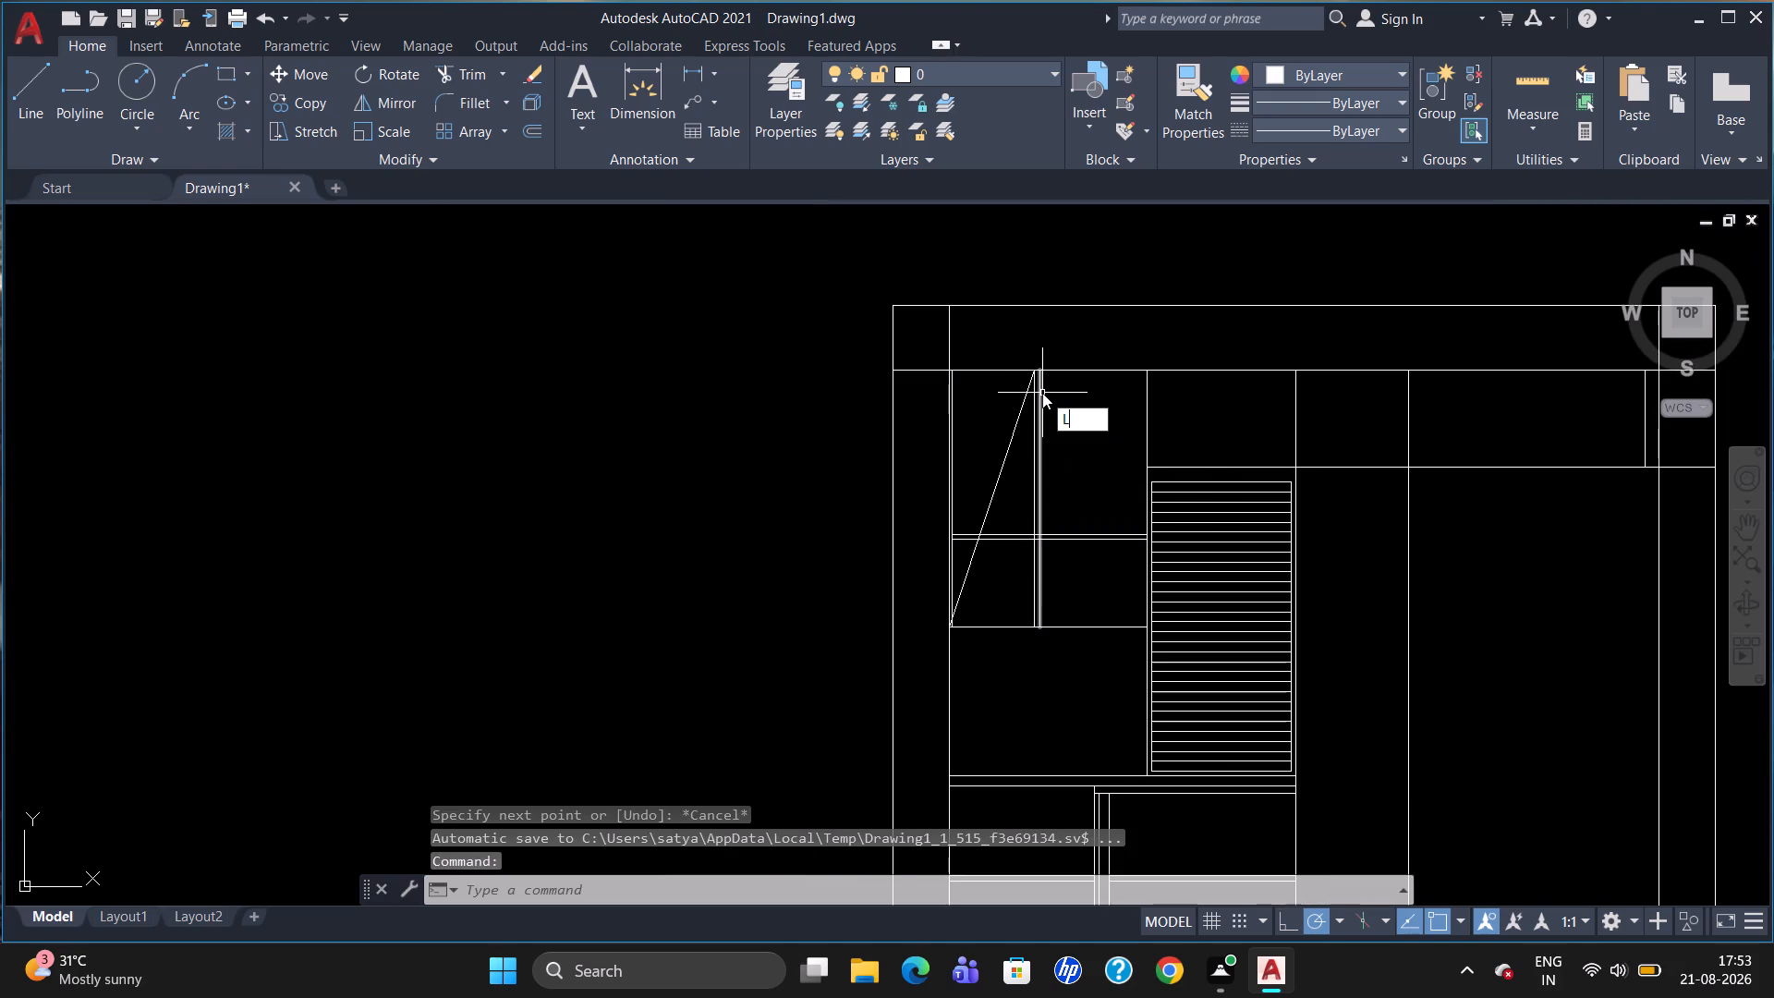
key(Return)
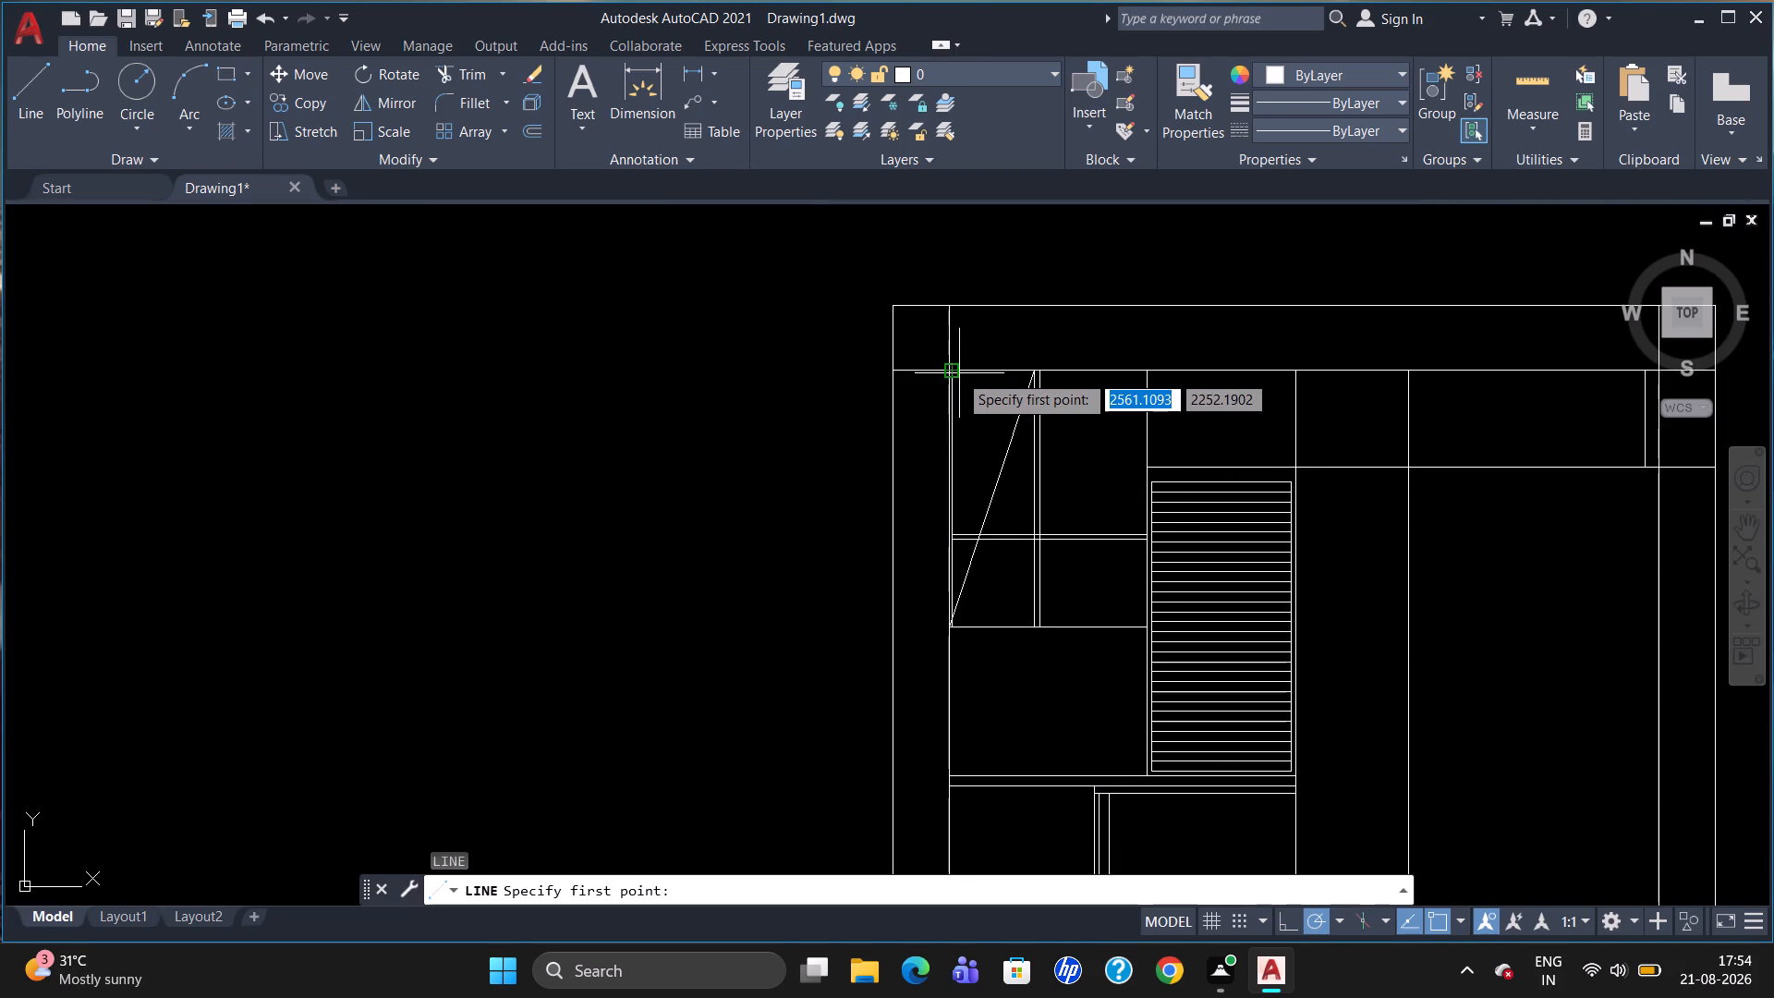
click(955, 374)
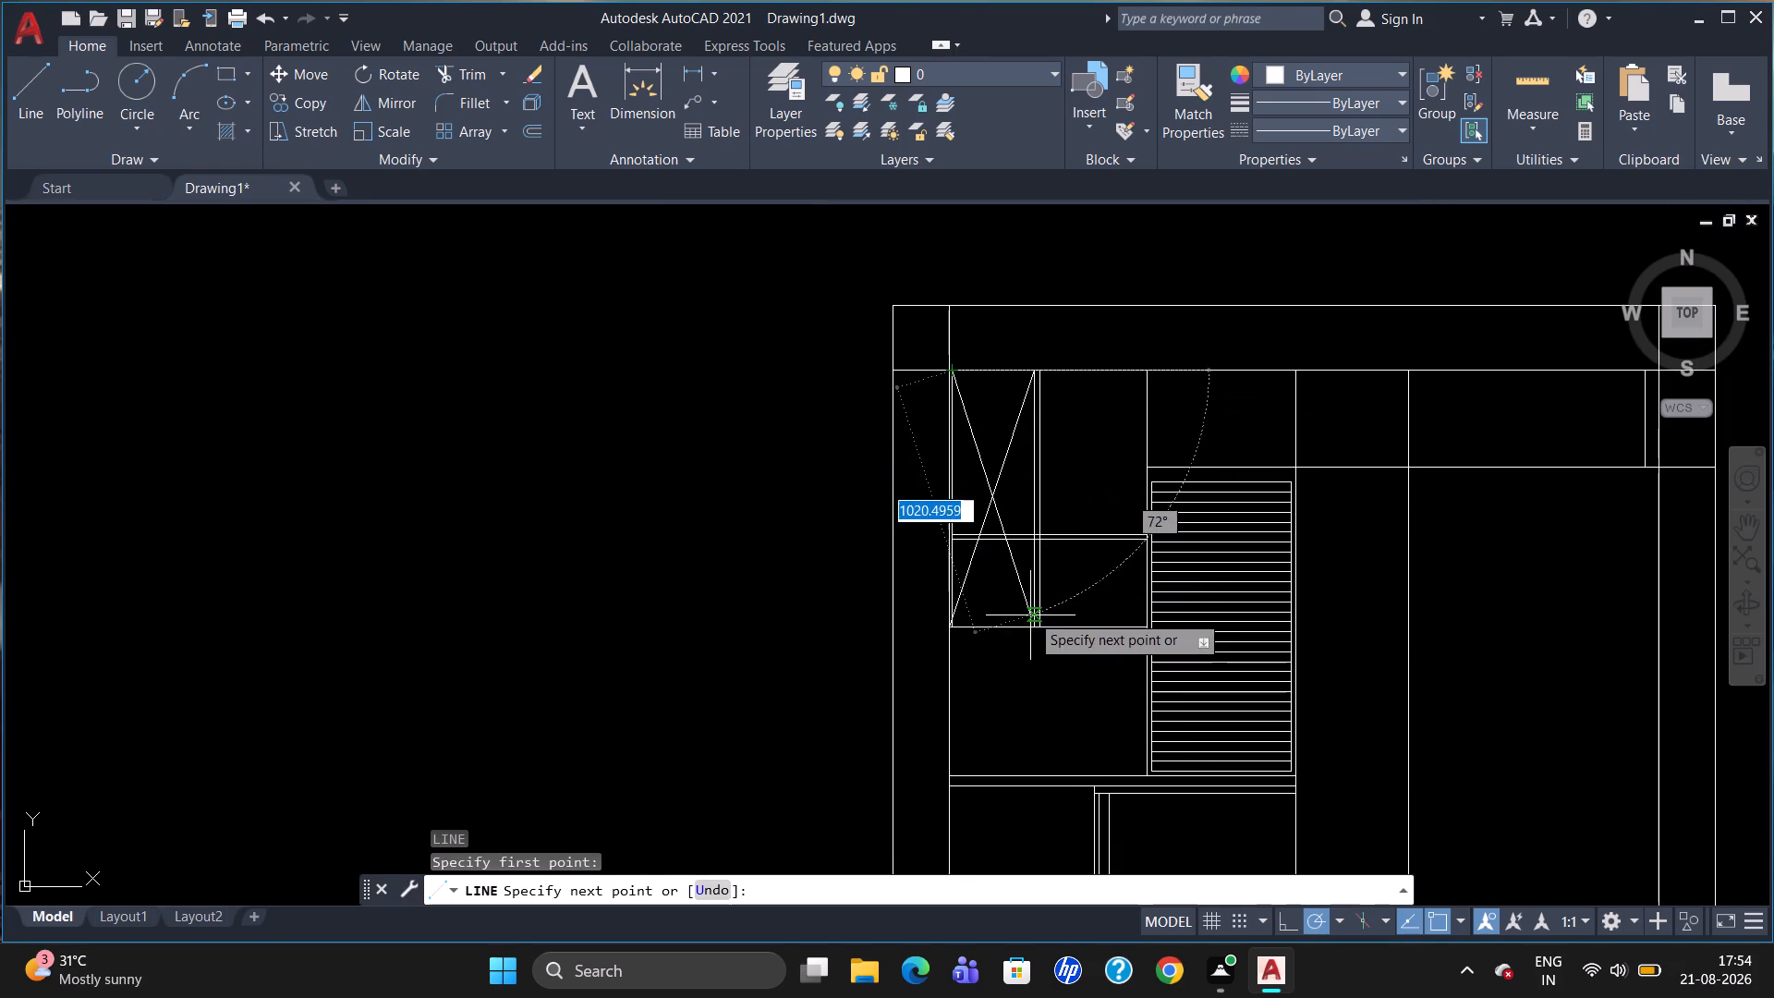
click(1029, 621)
key(Escape)
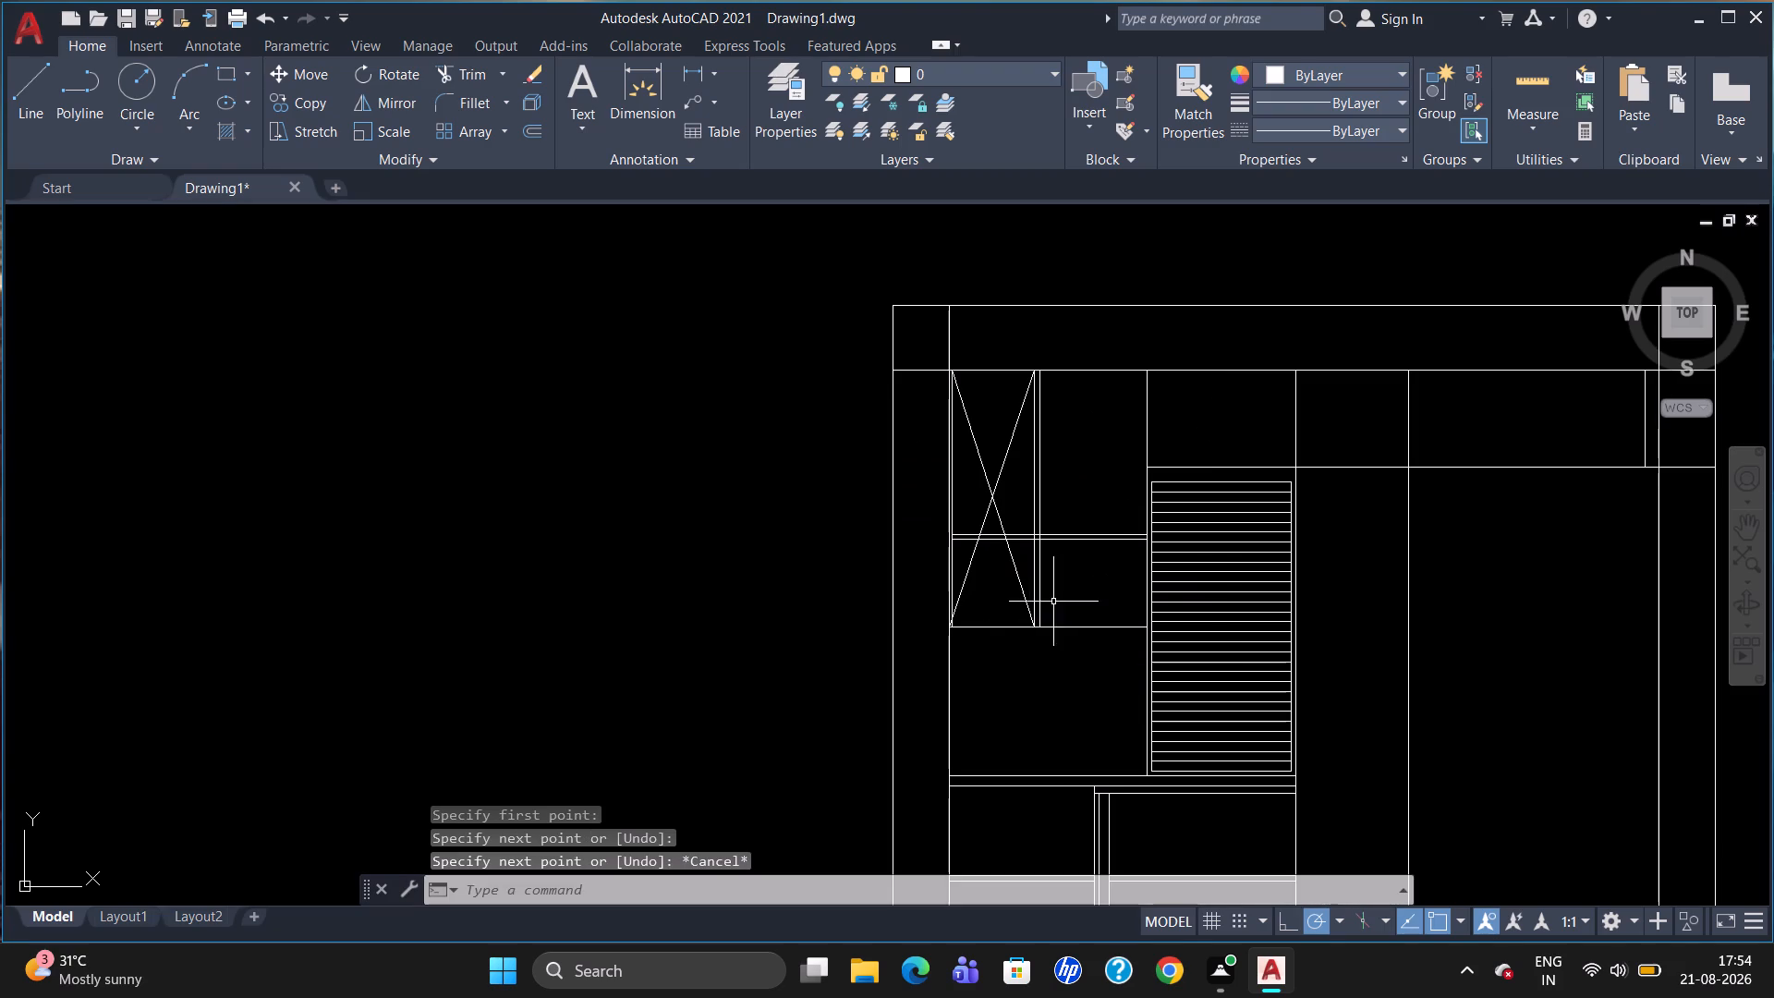
scroll(1204, 537, down, 1)
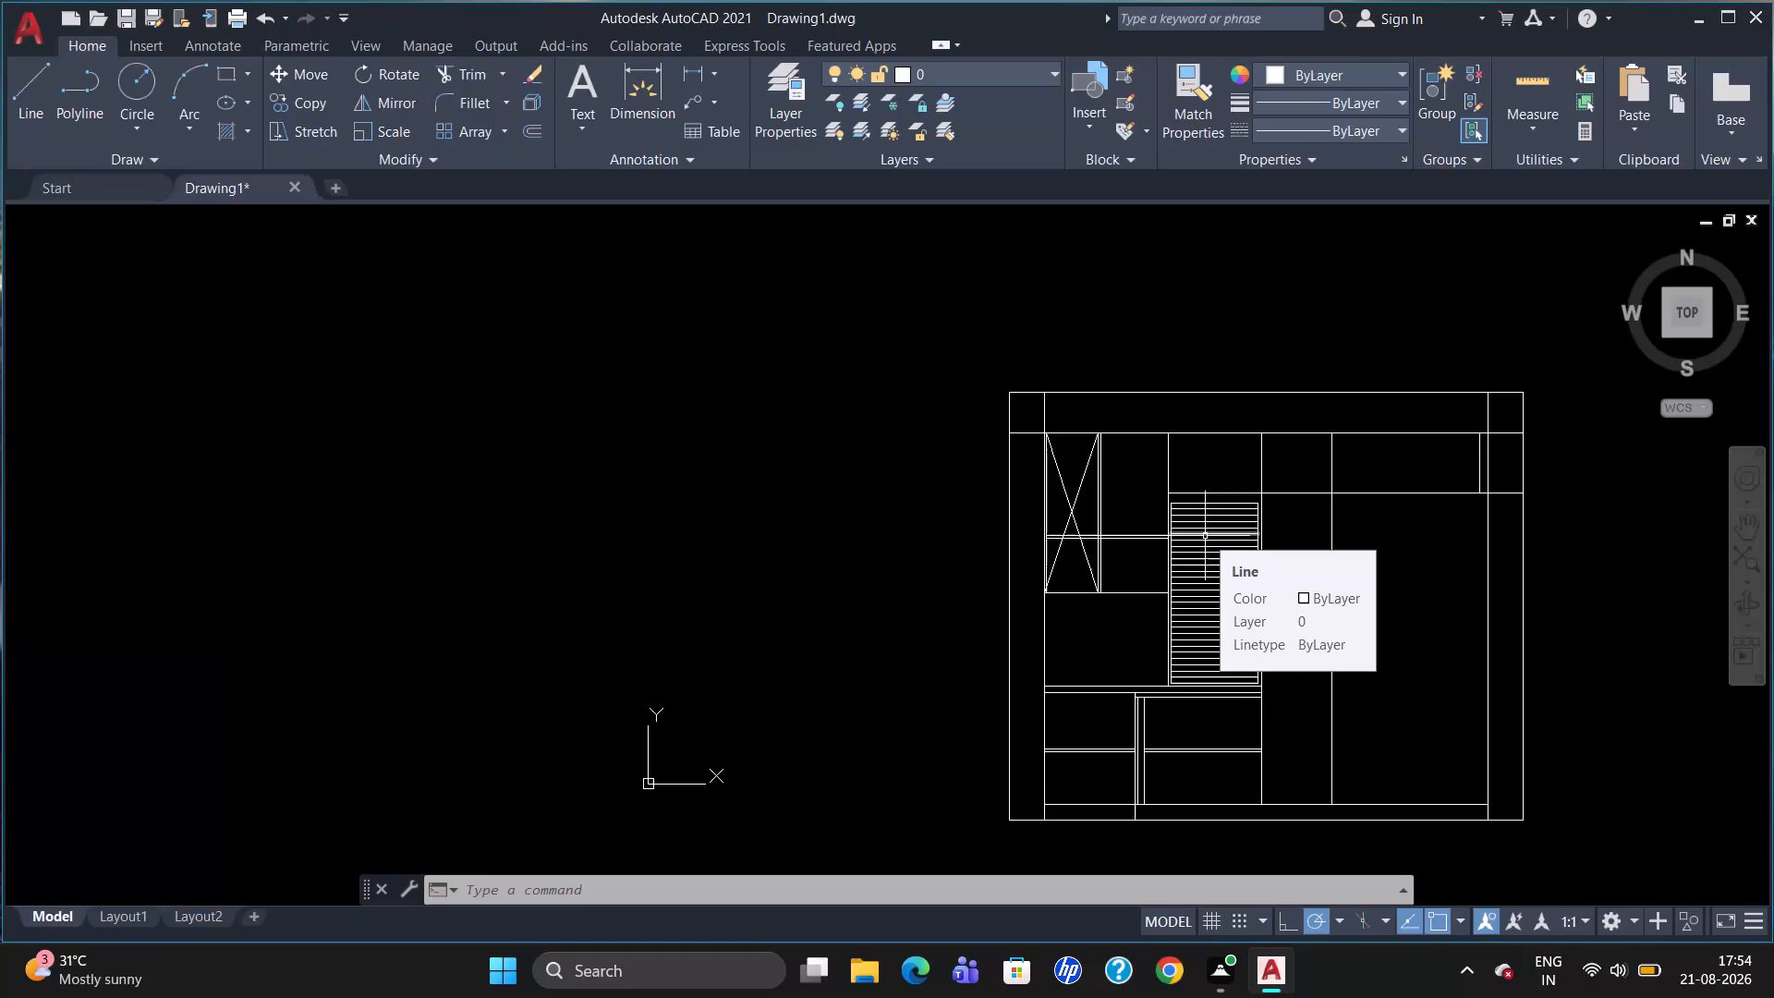
Offset the upper-left compartment's bottom line 20 downward.
scroll(1118, 587, up, 2)
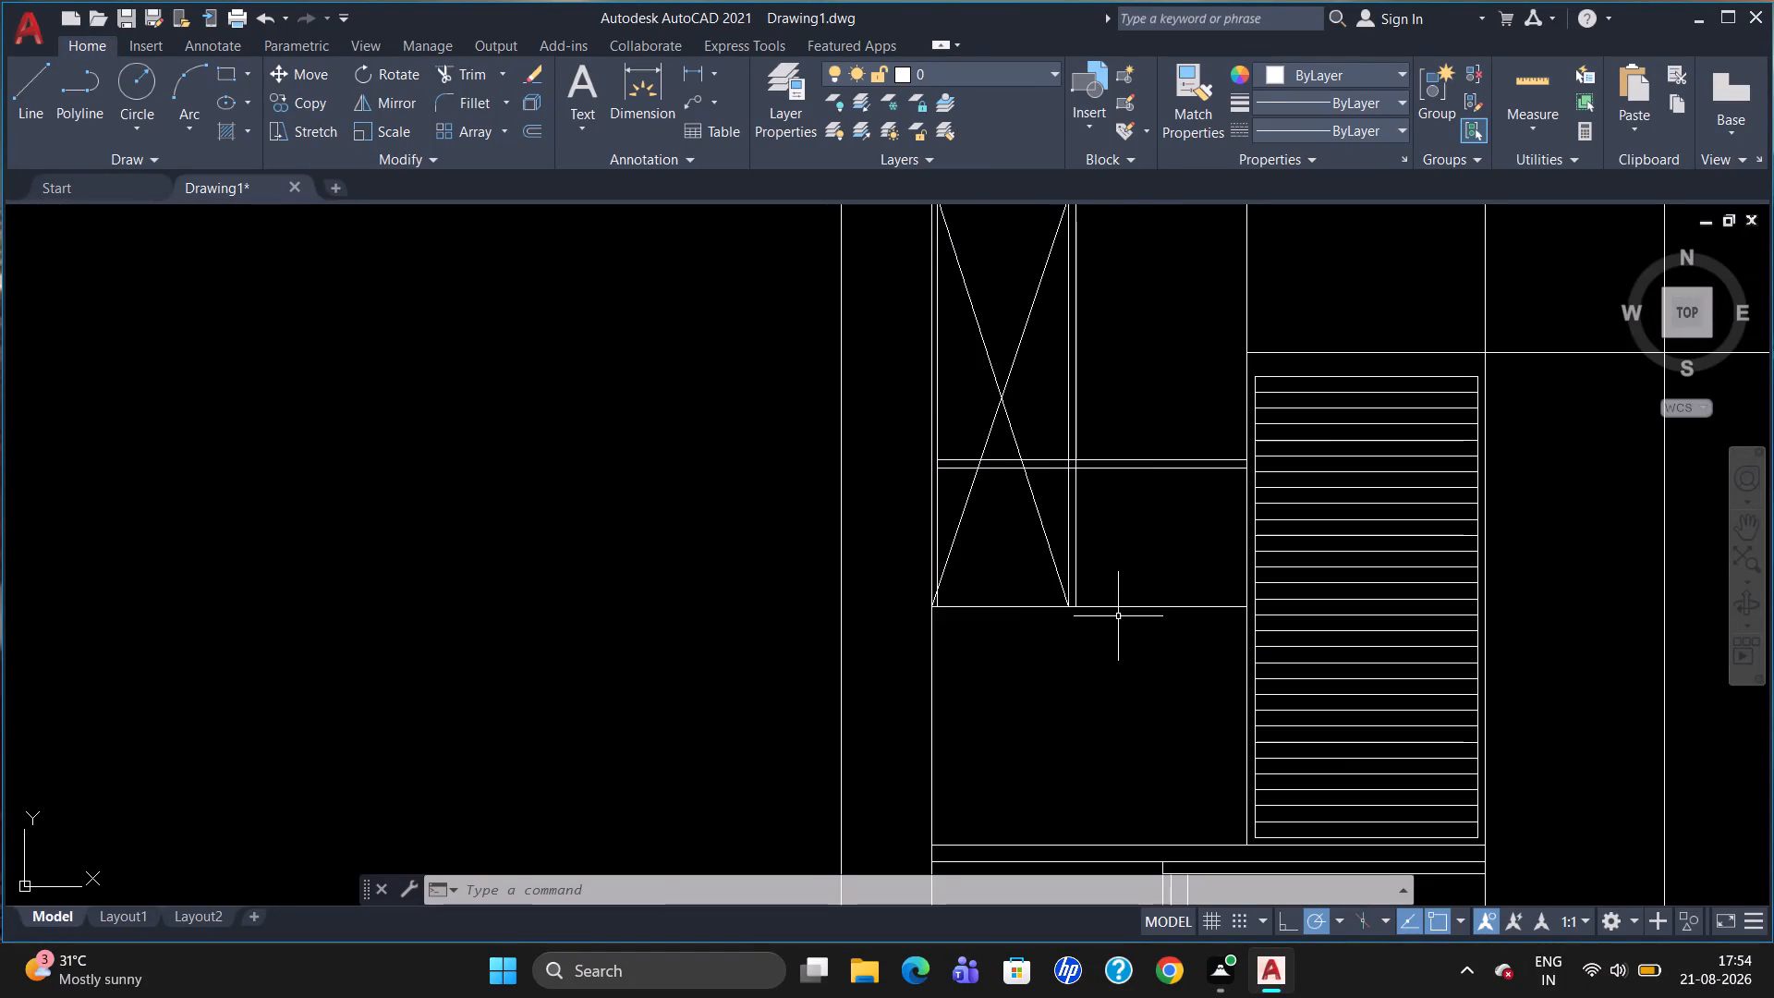
scroll(1118, 614, up, 1)
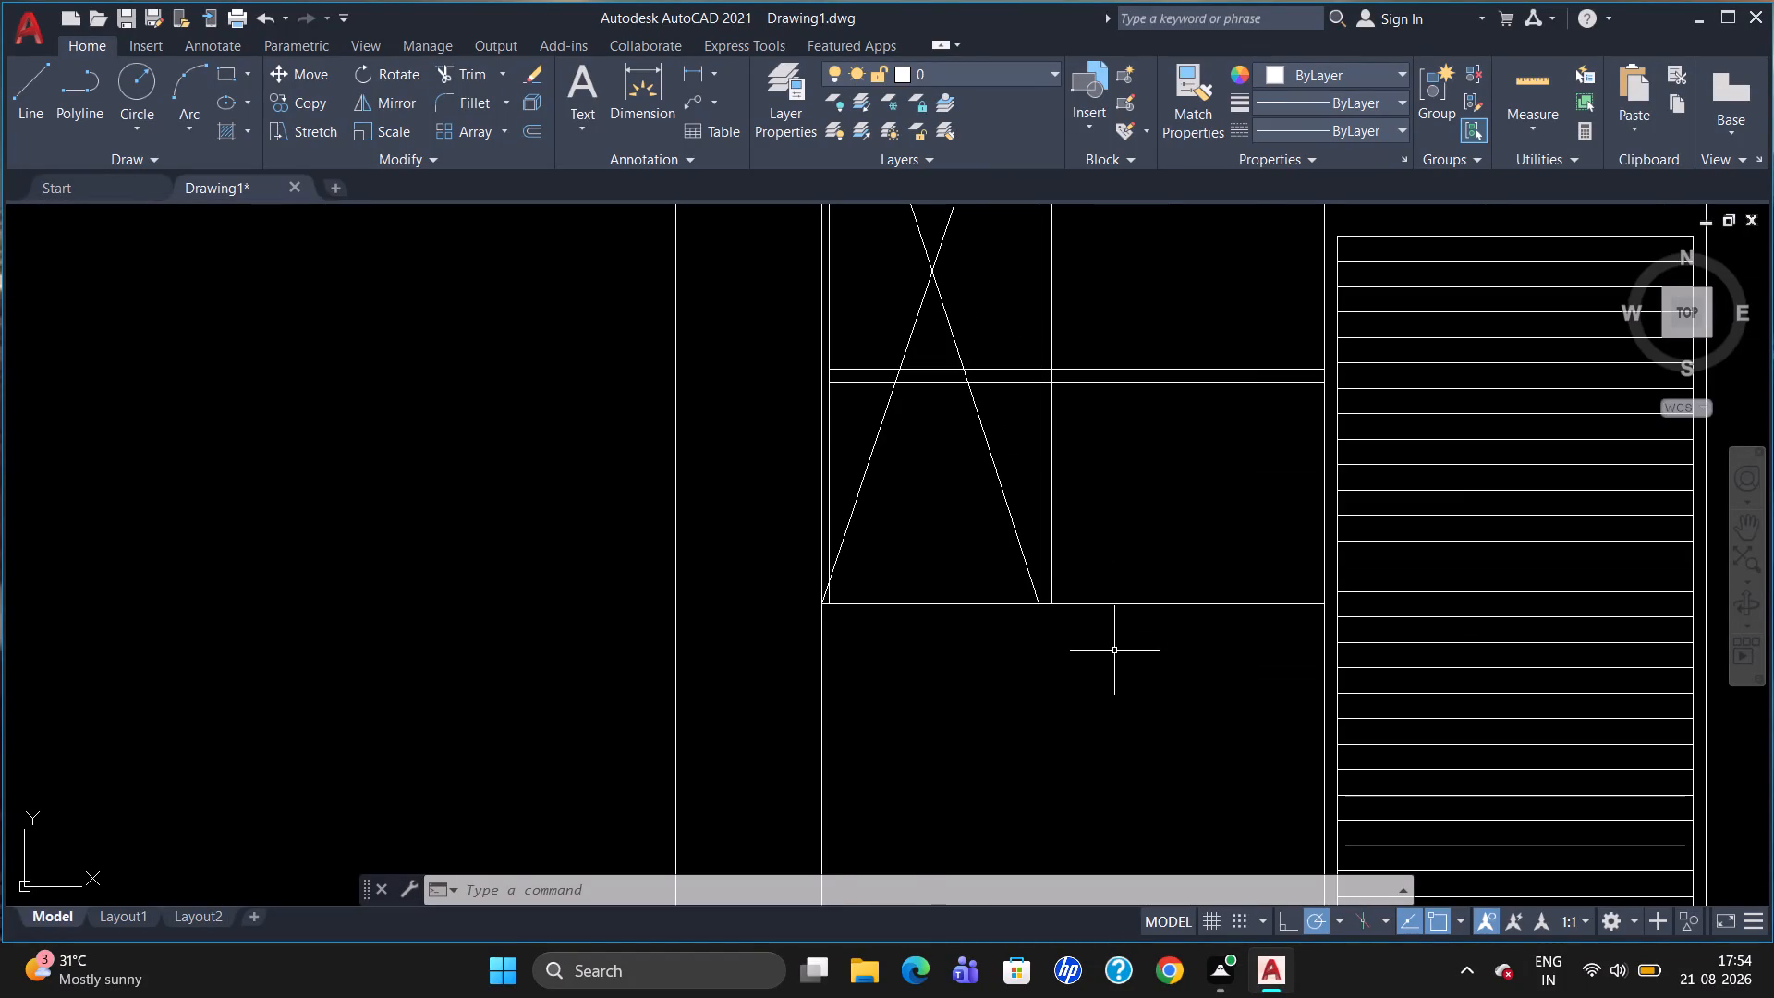
key(o)
key(Return)
text(20)
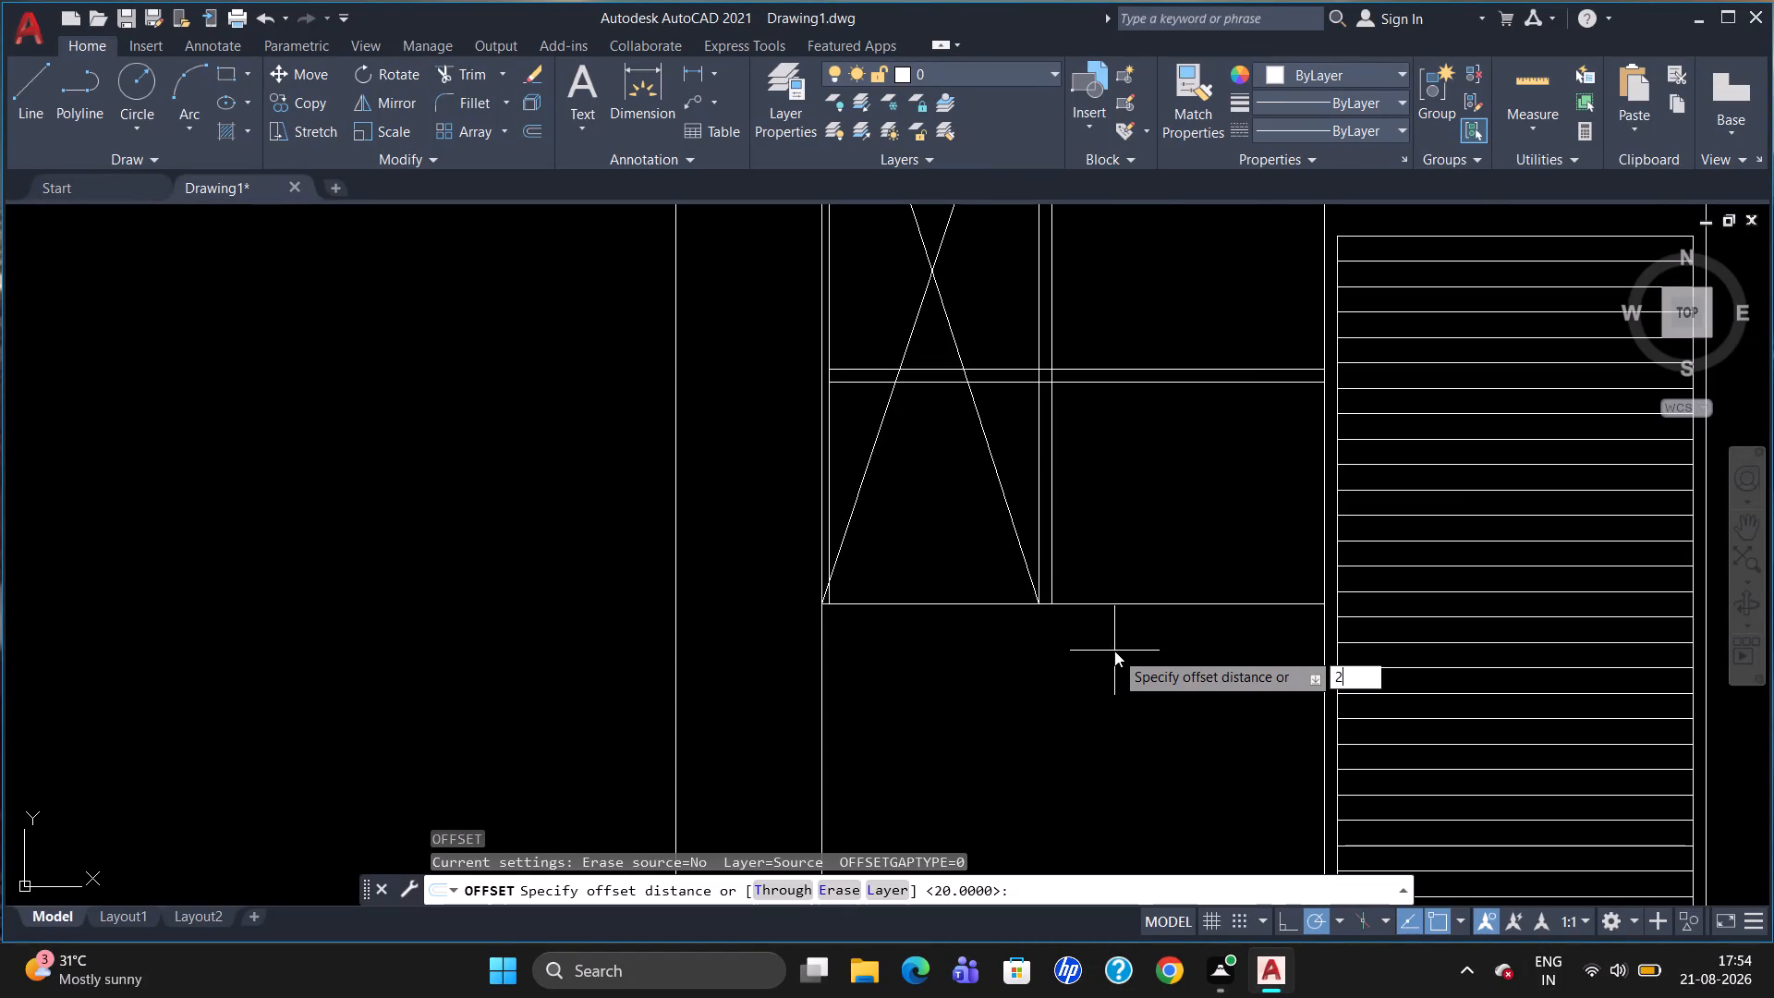
key(Return)
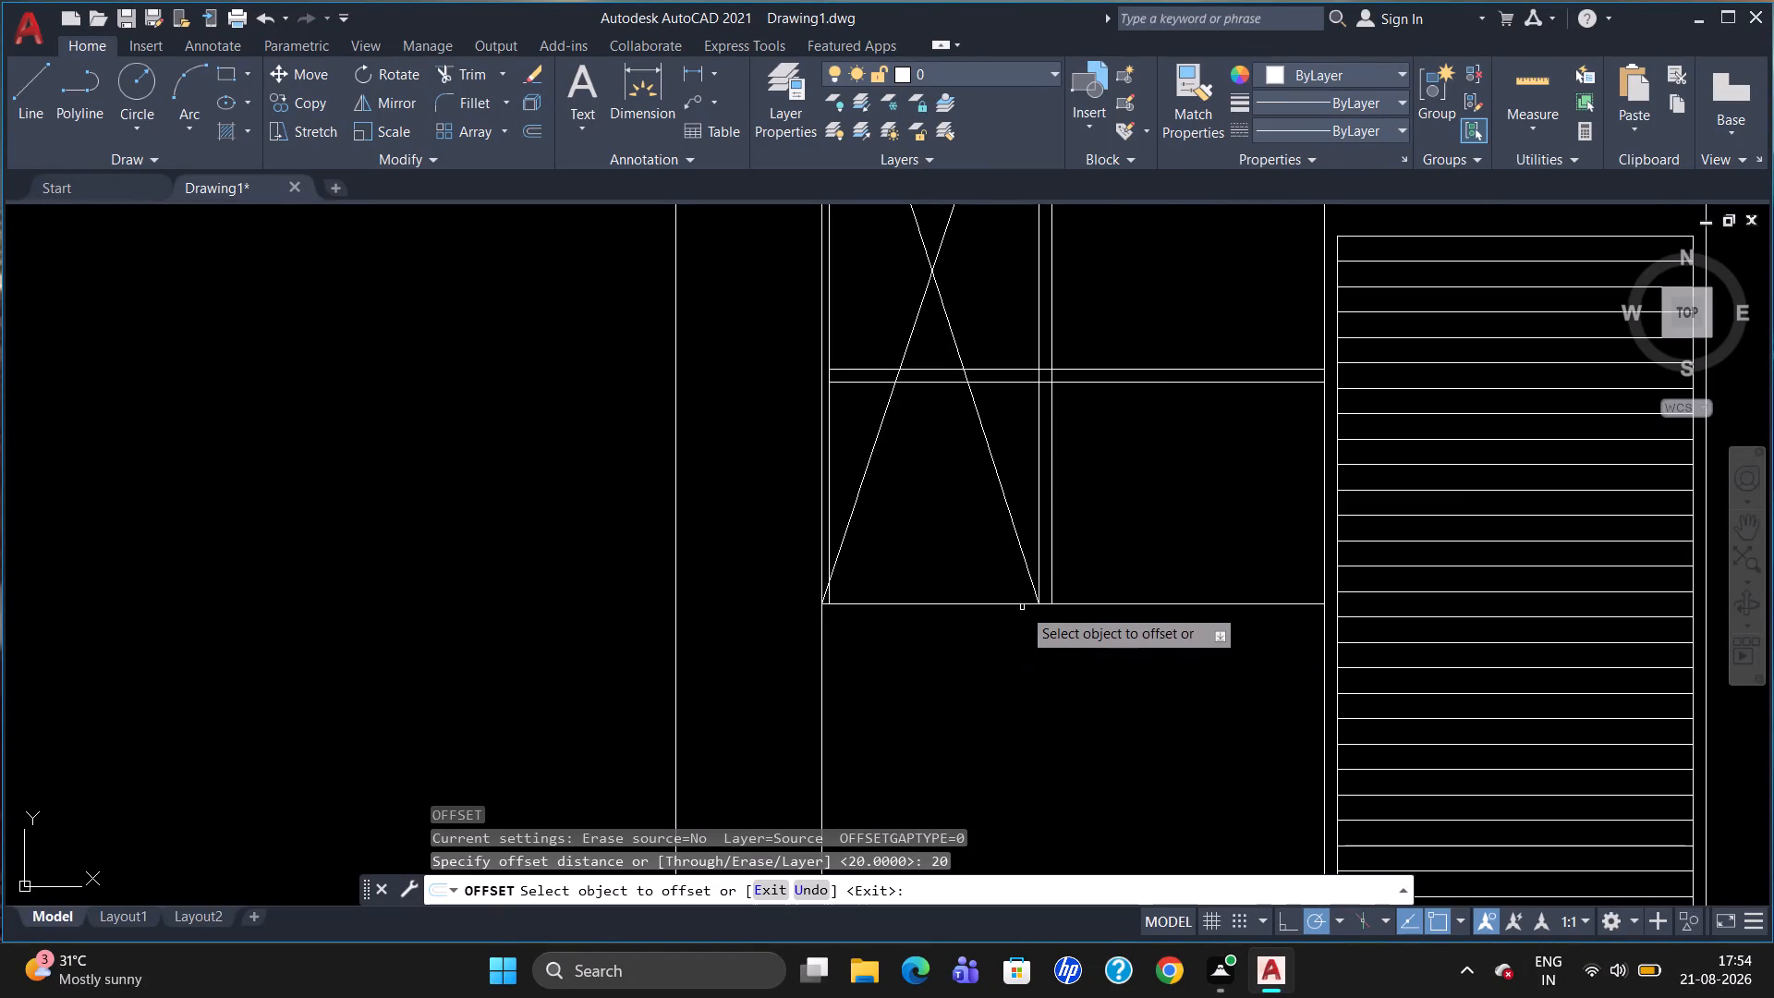
click(1022, 604)
click(1024, 635)
key(Escape)
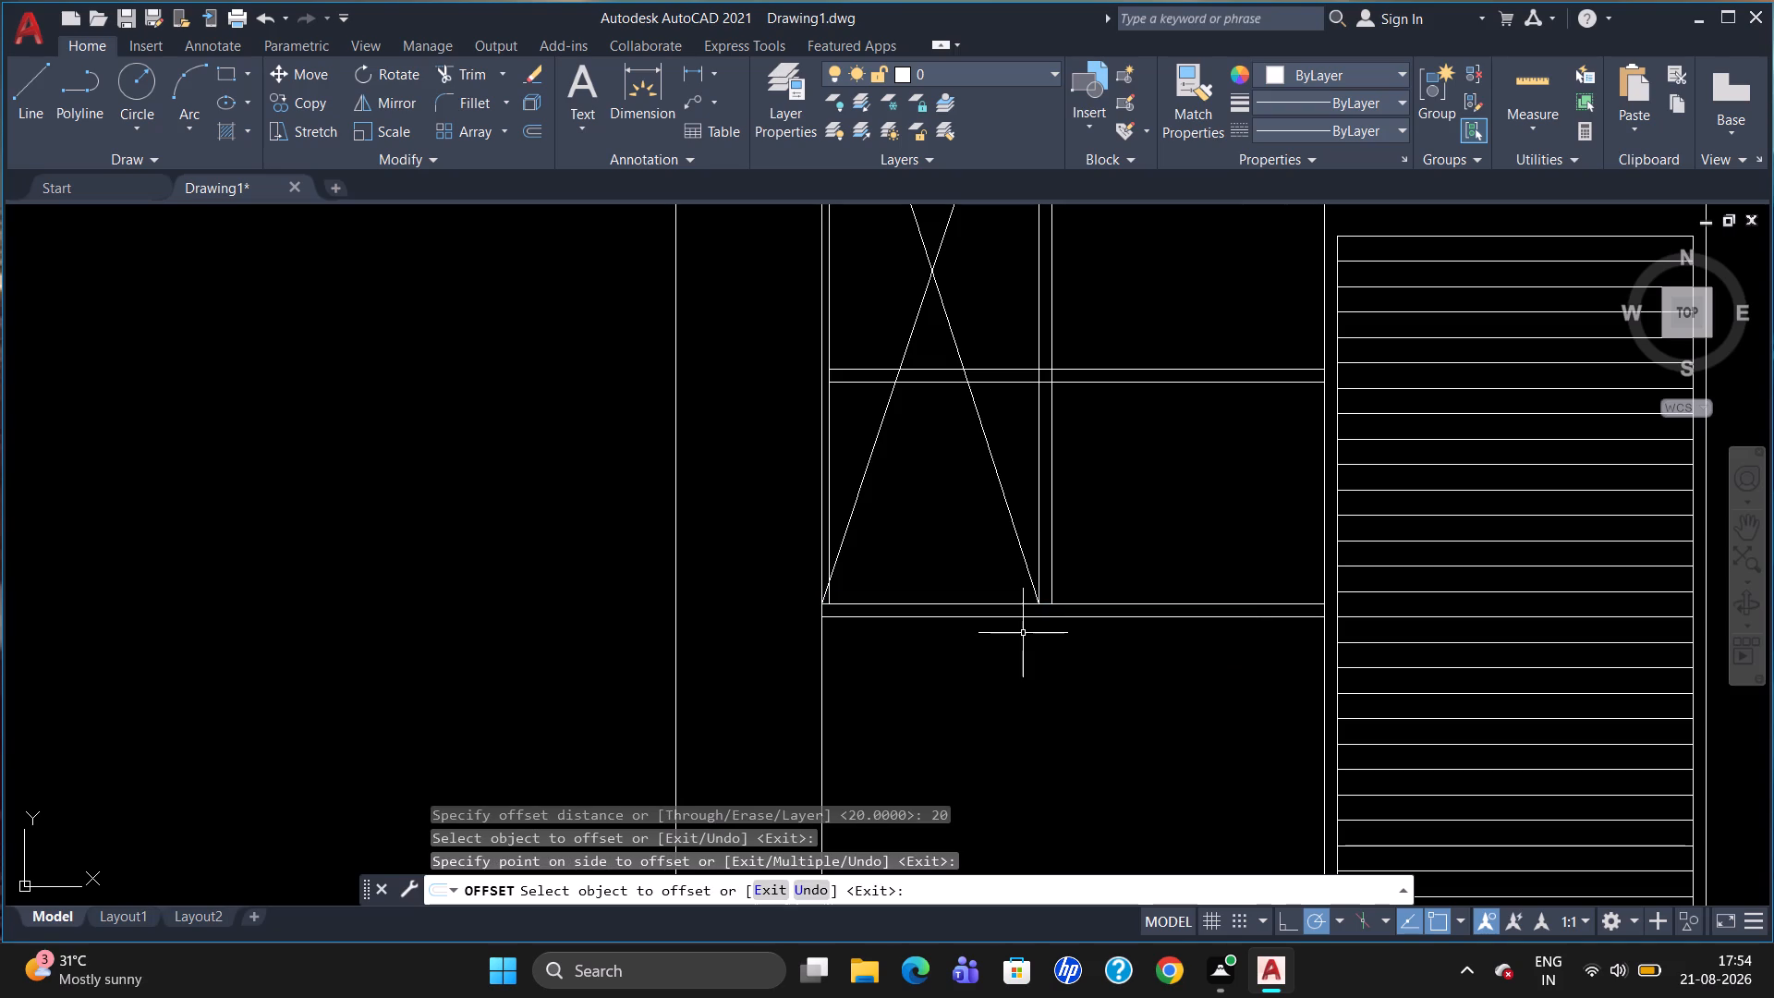
Draw a short vertical line joining the two bottom lines of the cross-marked compartment, slightly right of their left end.
key(l)
key(Return)
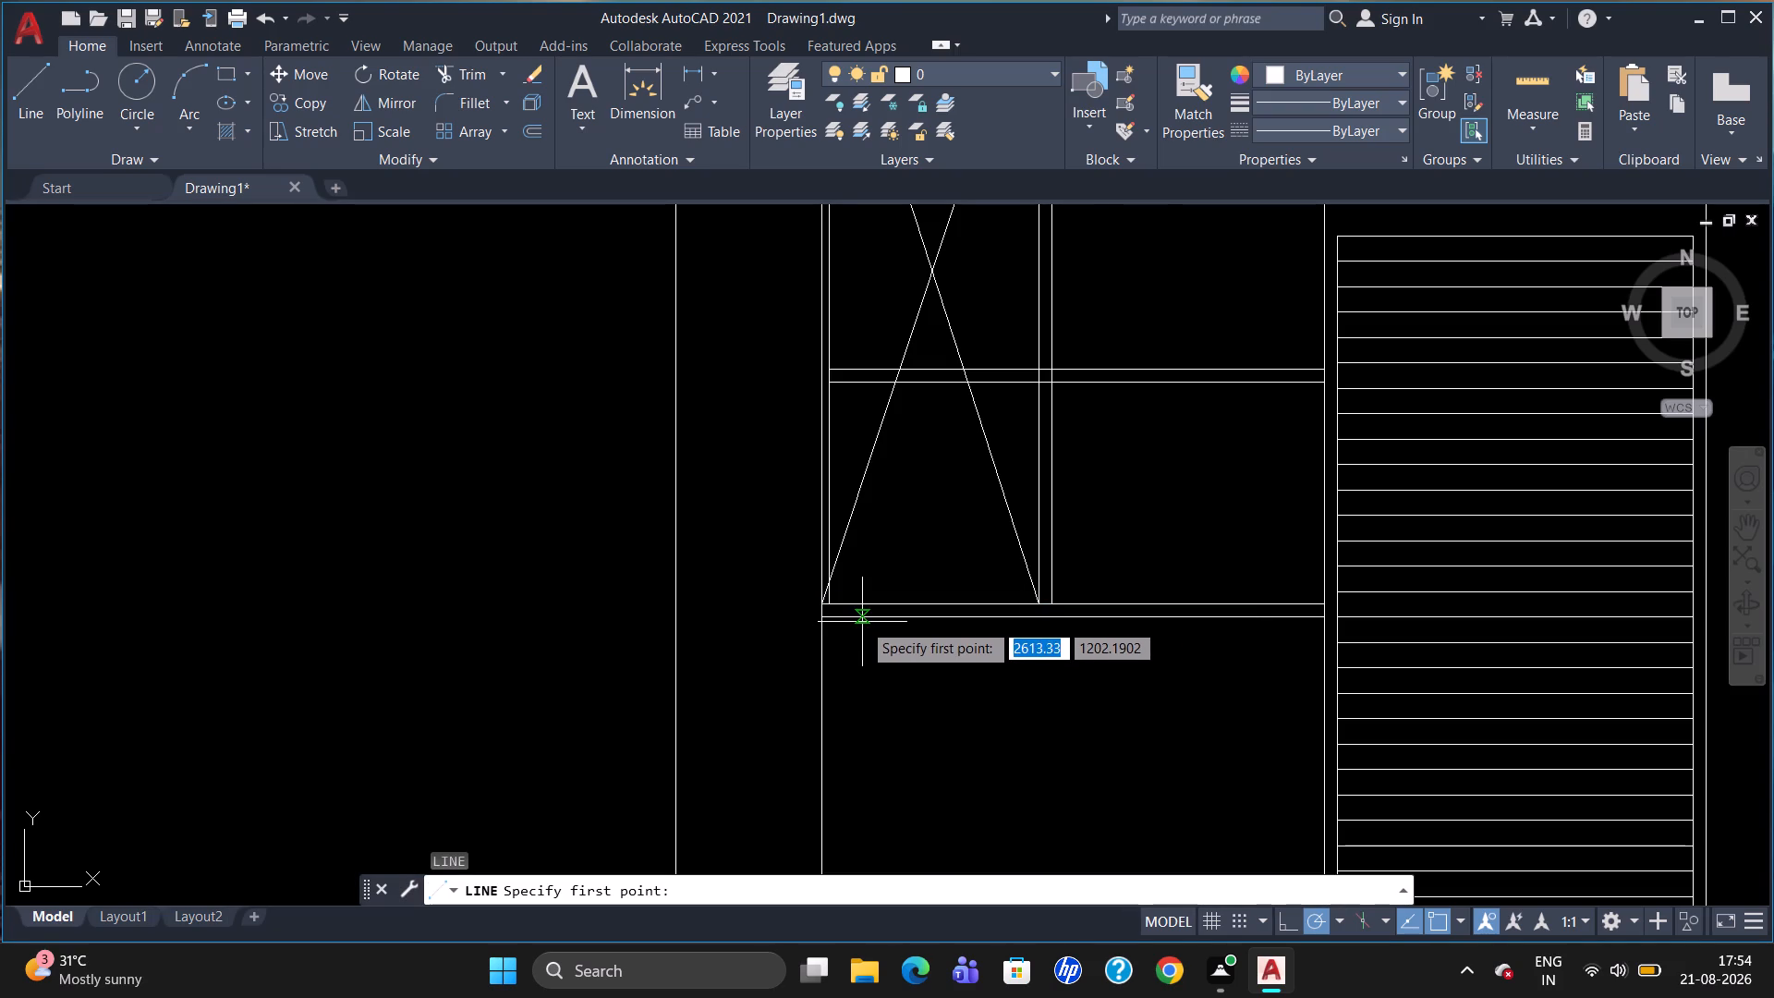
click(868, 620)
click(869, 600)
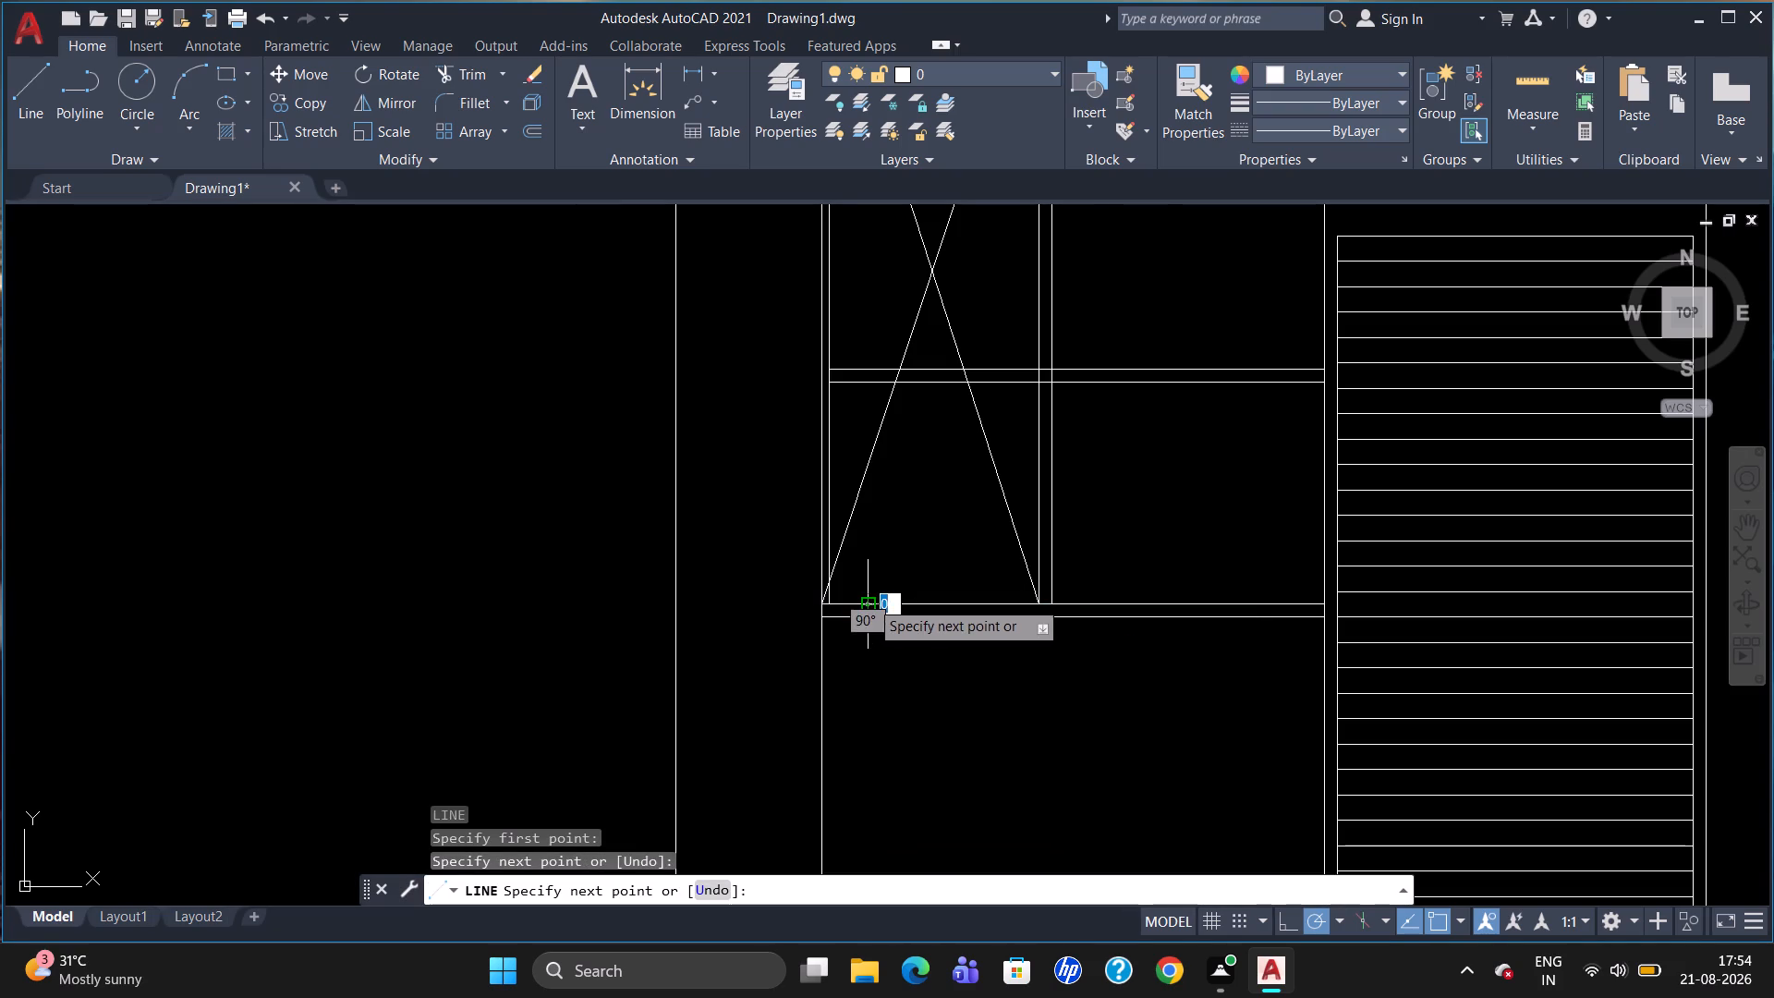
key(Escape)
Trim the lower bottom line's left end back to the short vertical line.
text(TR)
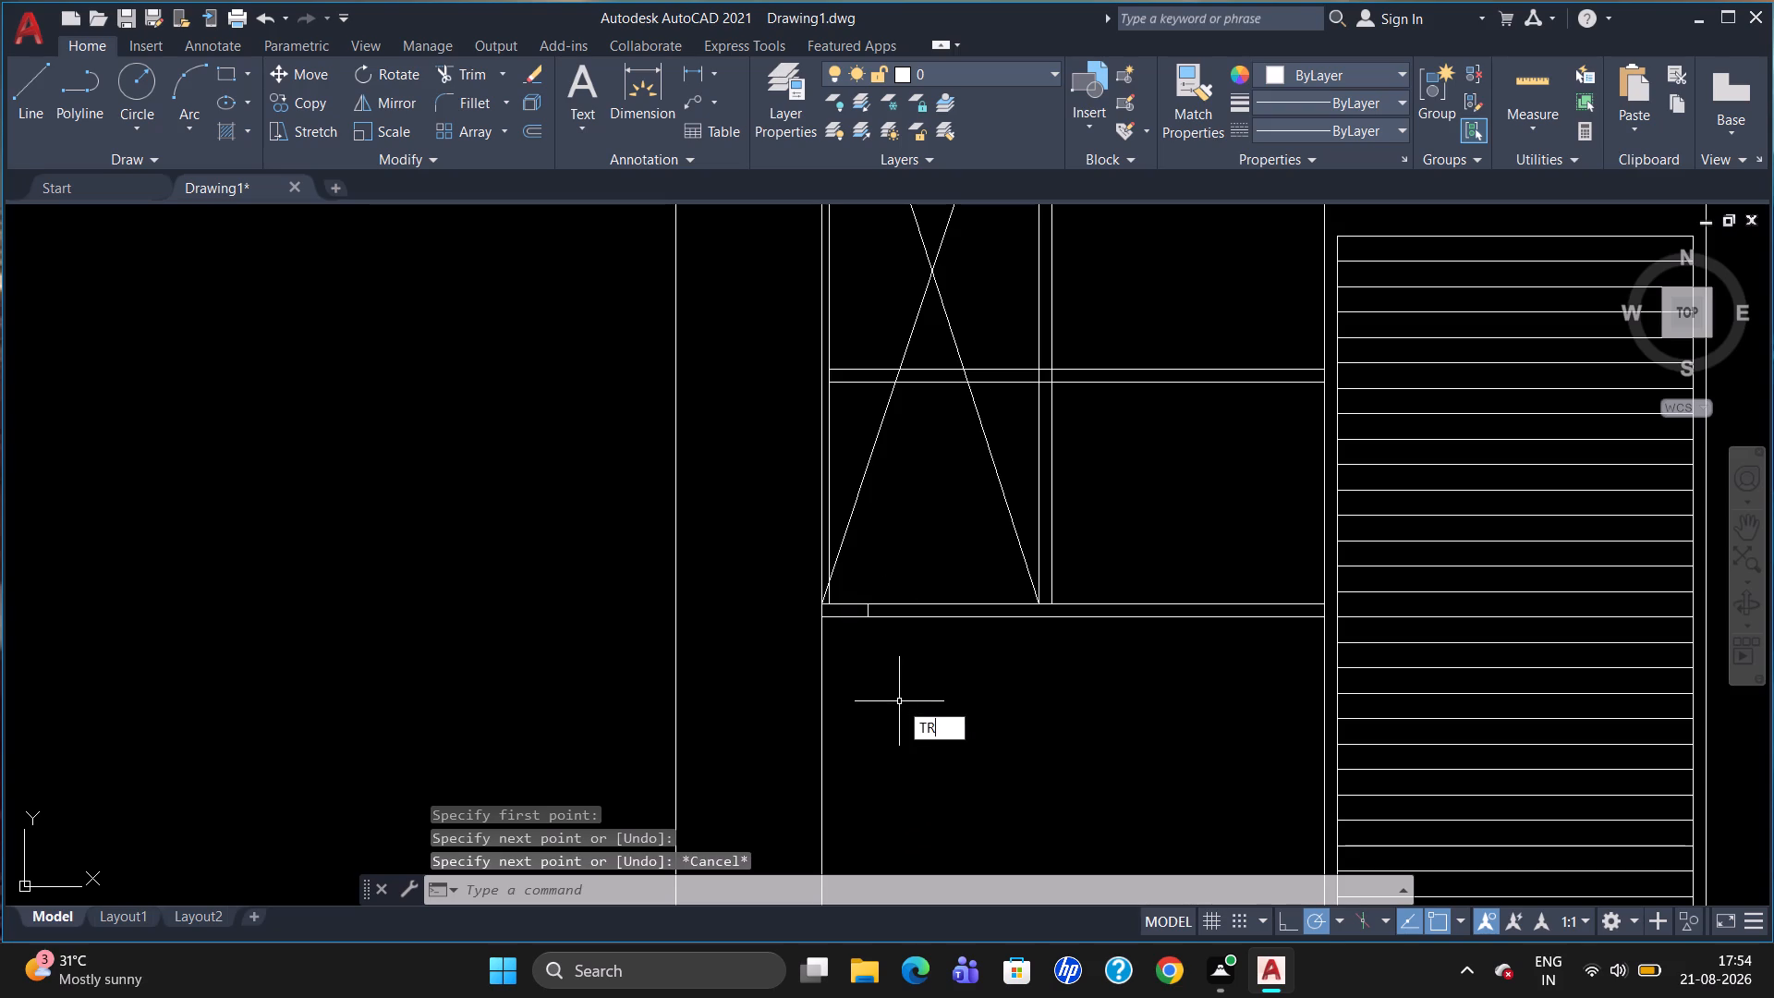
key(Return)
key(Return)
click(851, 615)
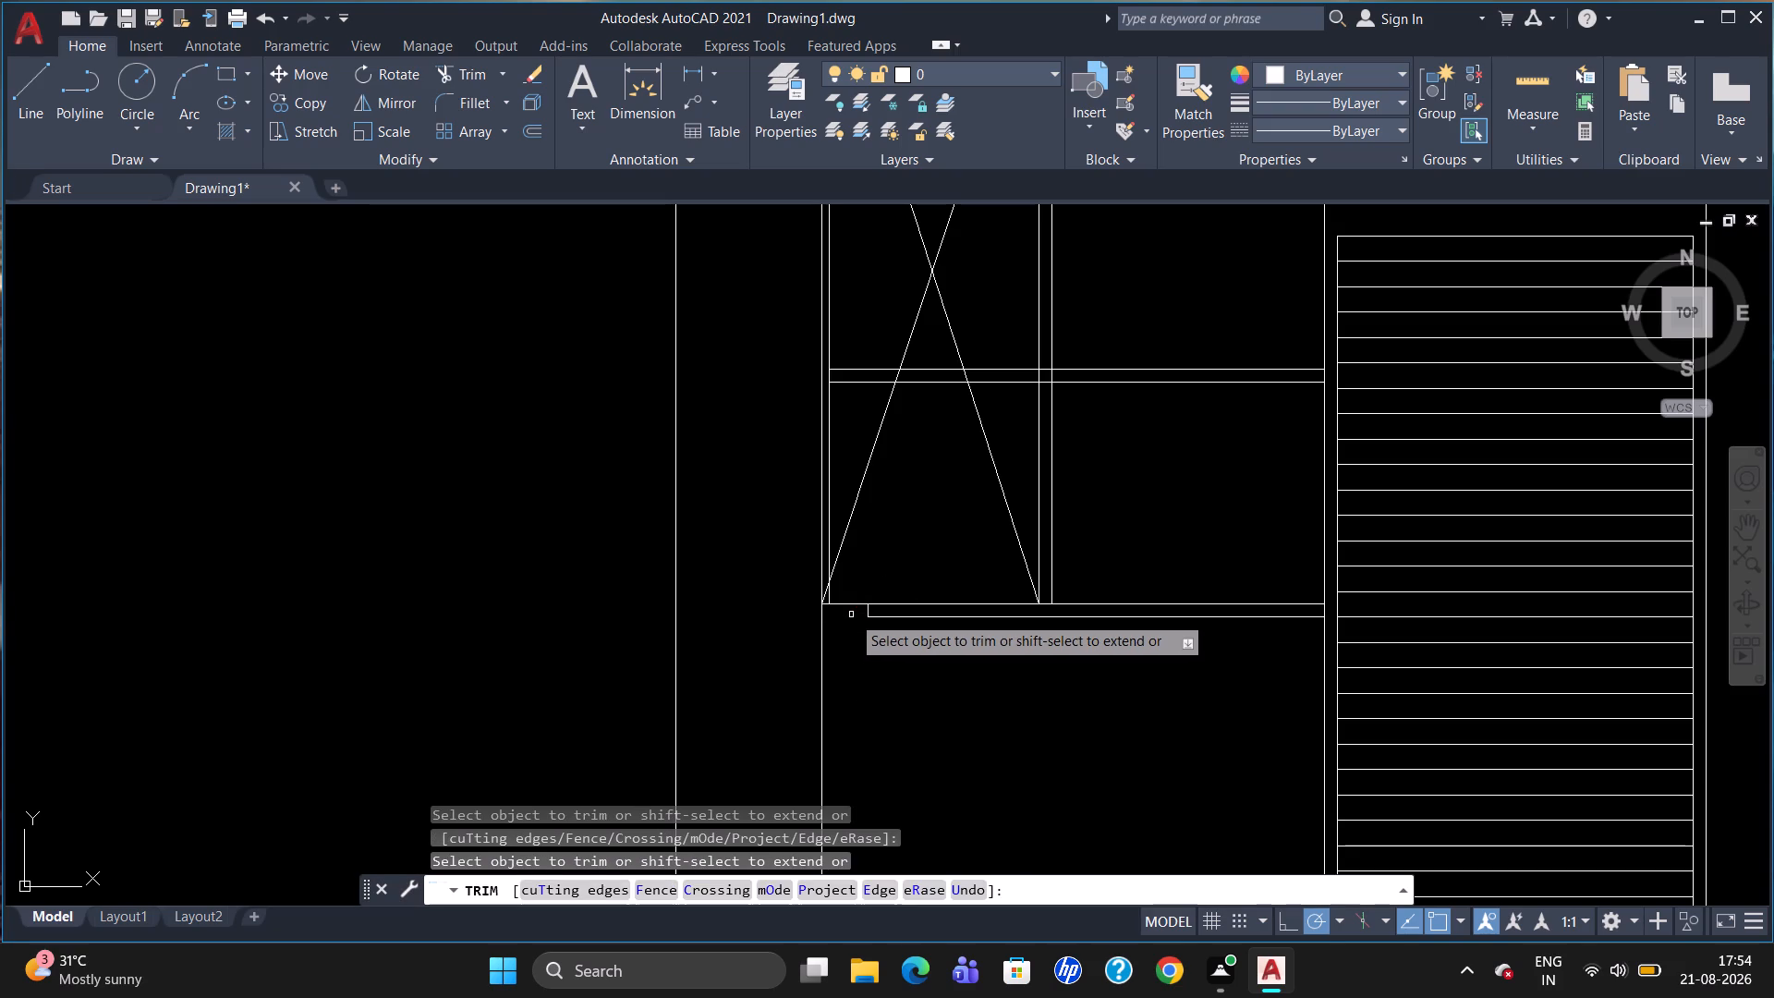
key(Escape)
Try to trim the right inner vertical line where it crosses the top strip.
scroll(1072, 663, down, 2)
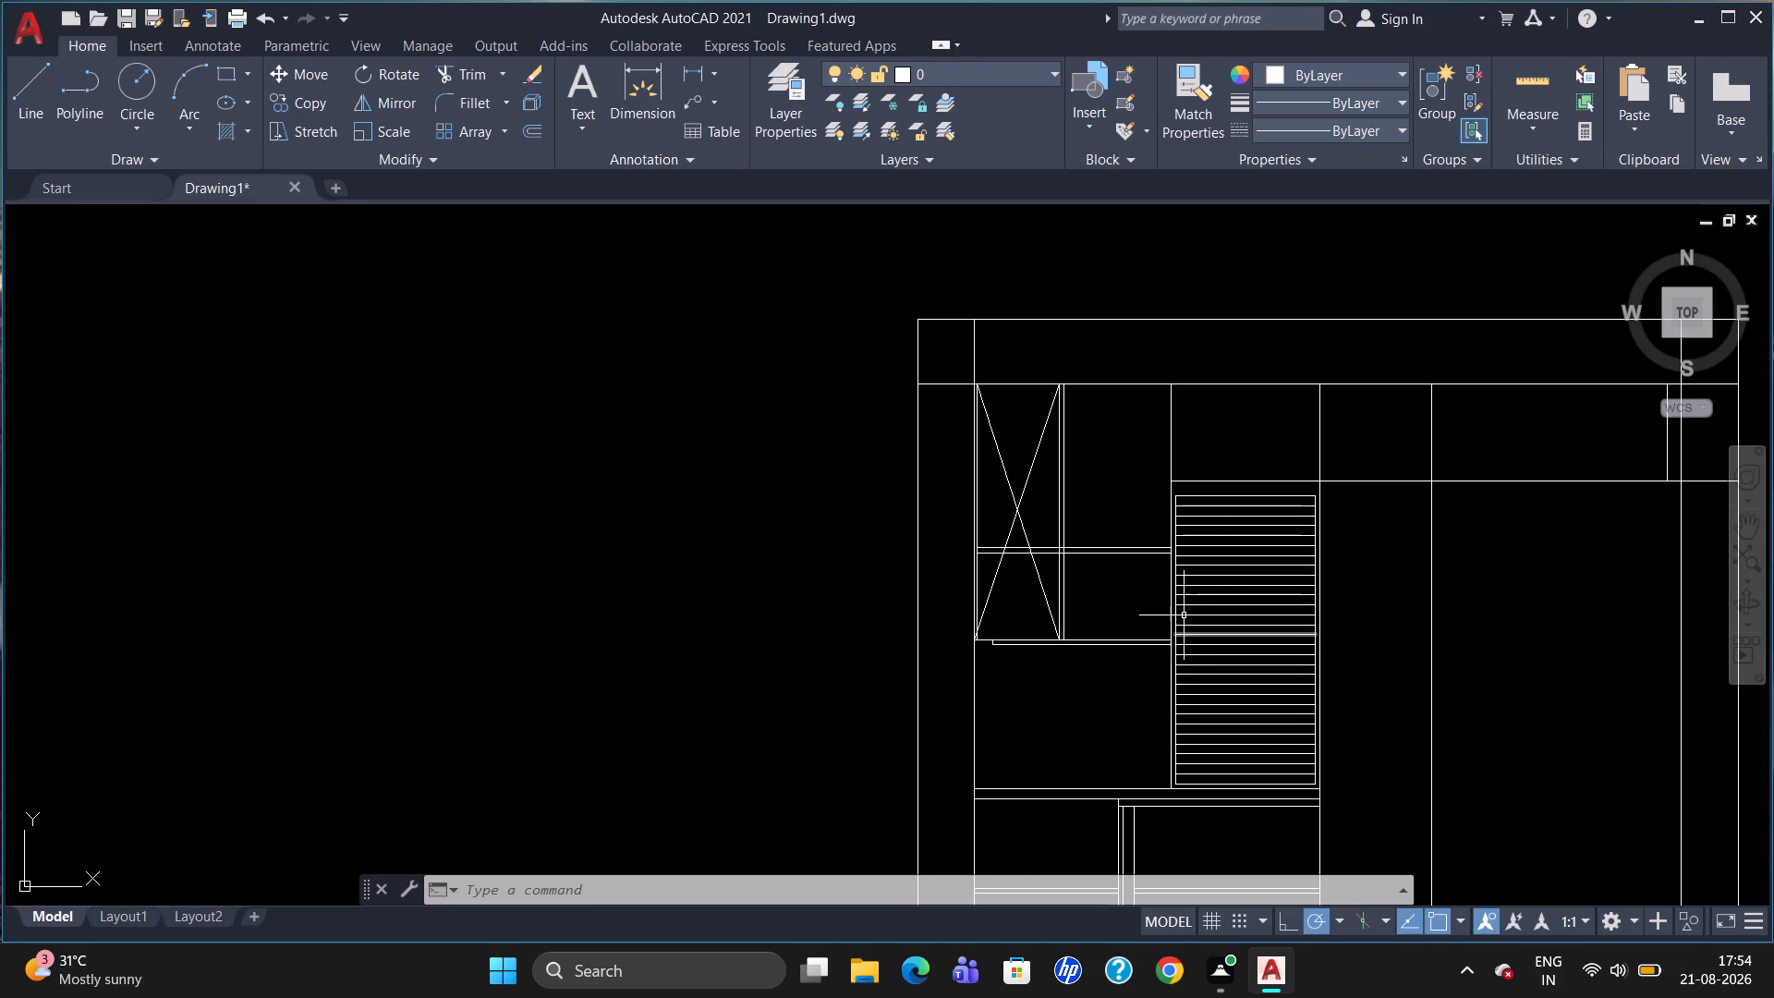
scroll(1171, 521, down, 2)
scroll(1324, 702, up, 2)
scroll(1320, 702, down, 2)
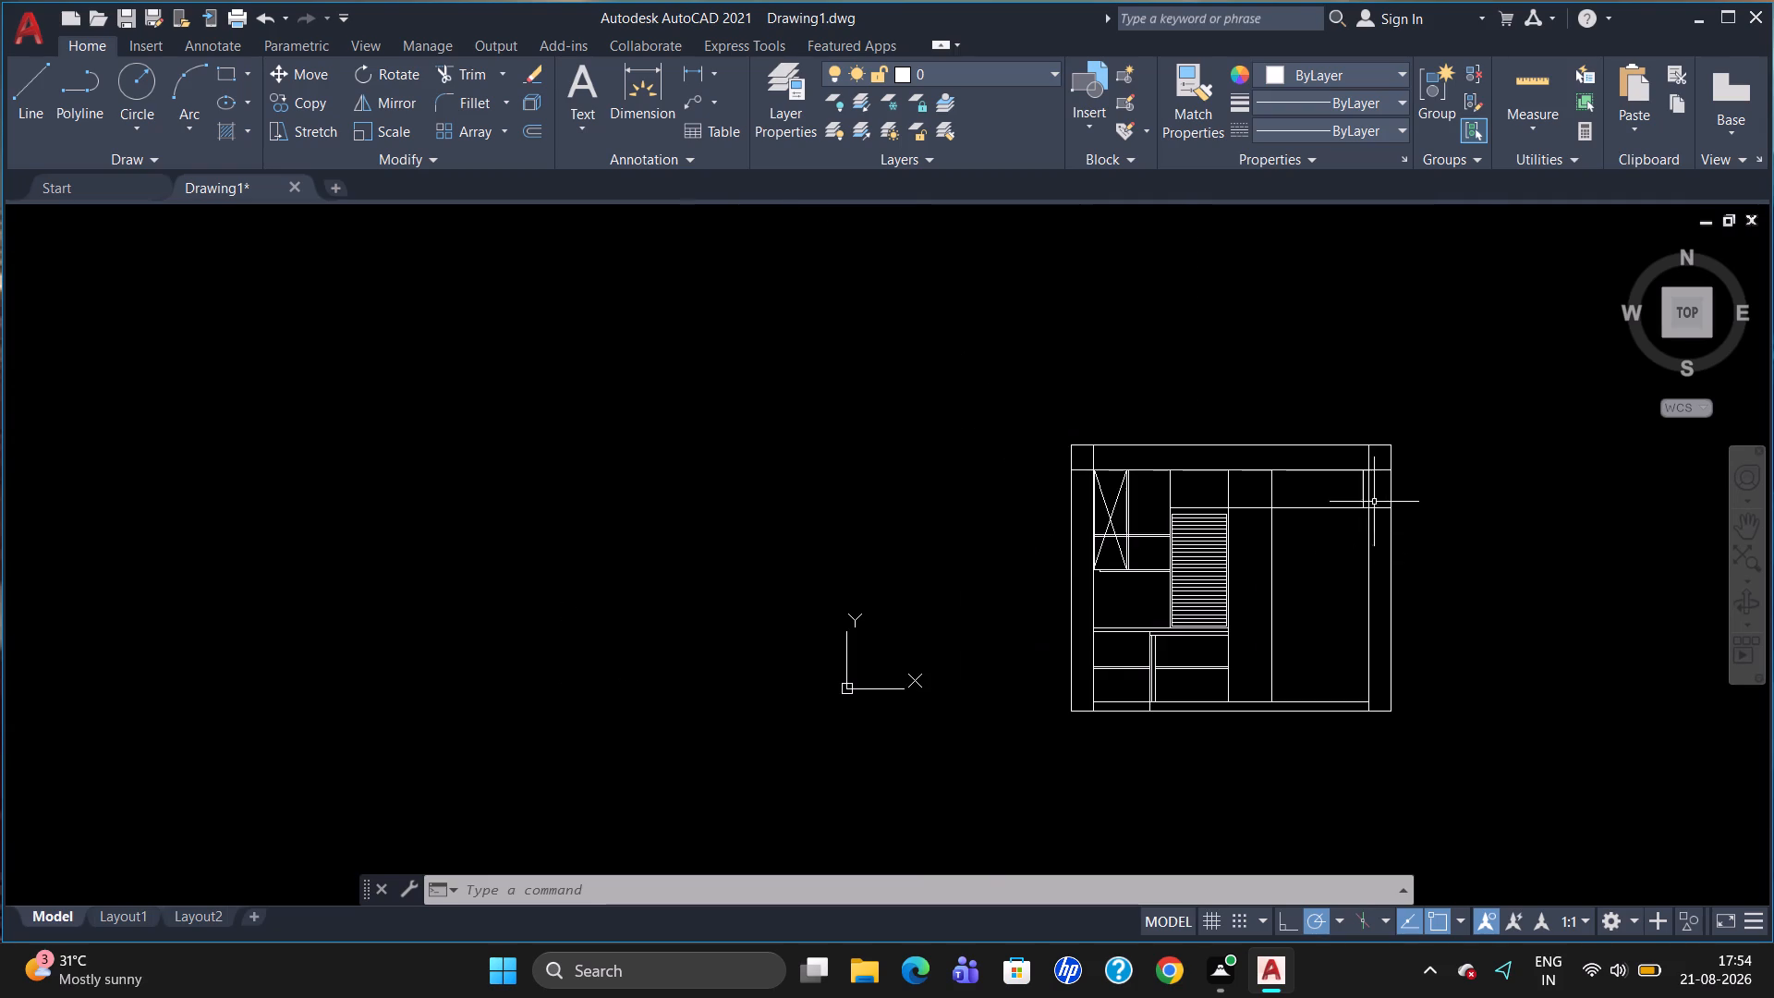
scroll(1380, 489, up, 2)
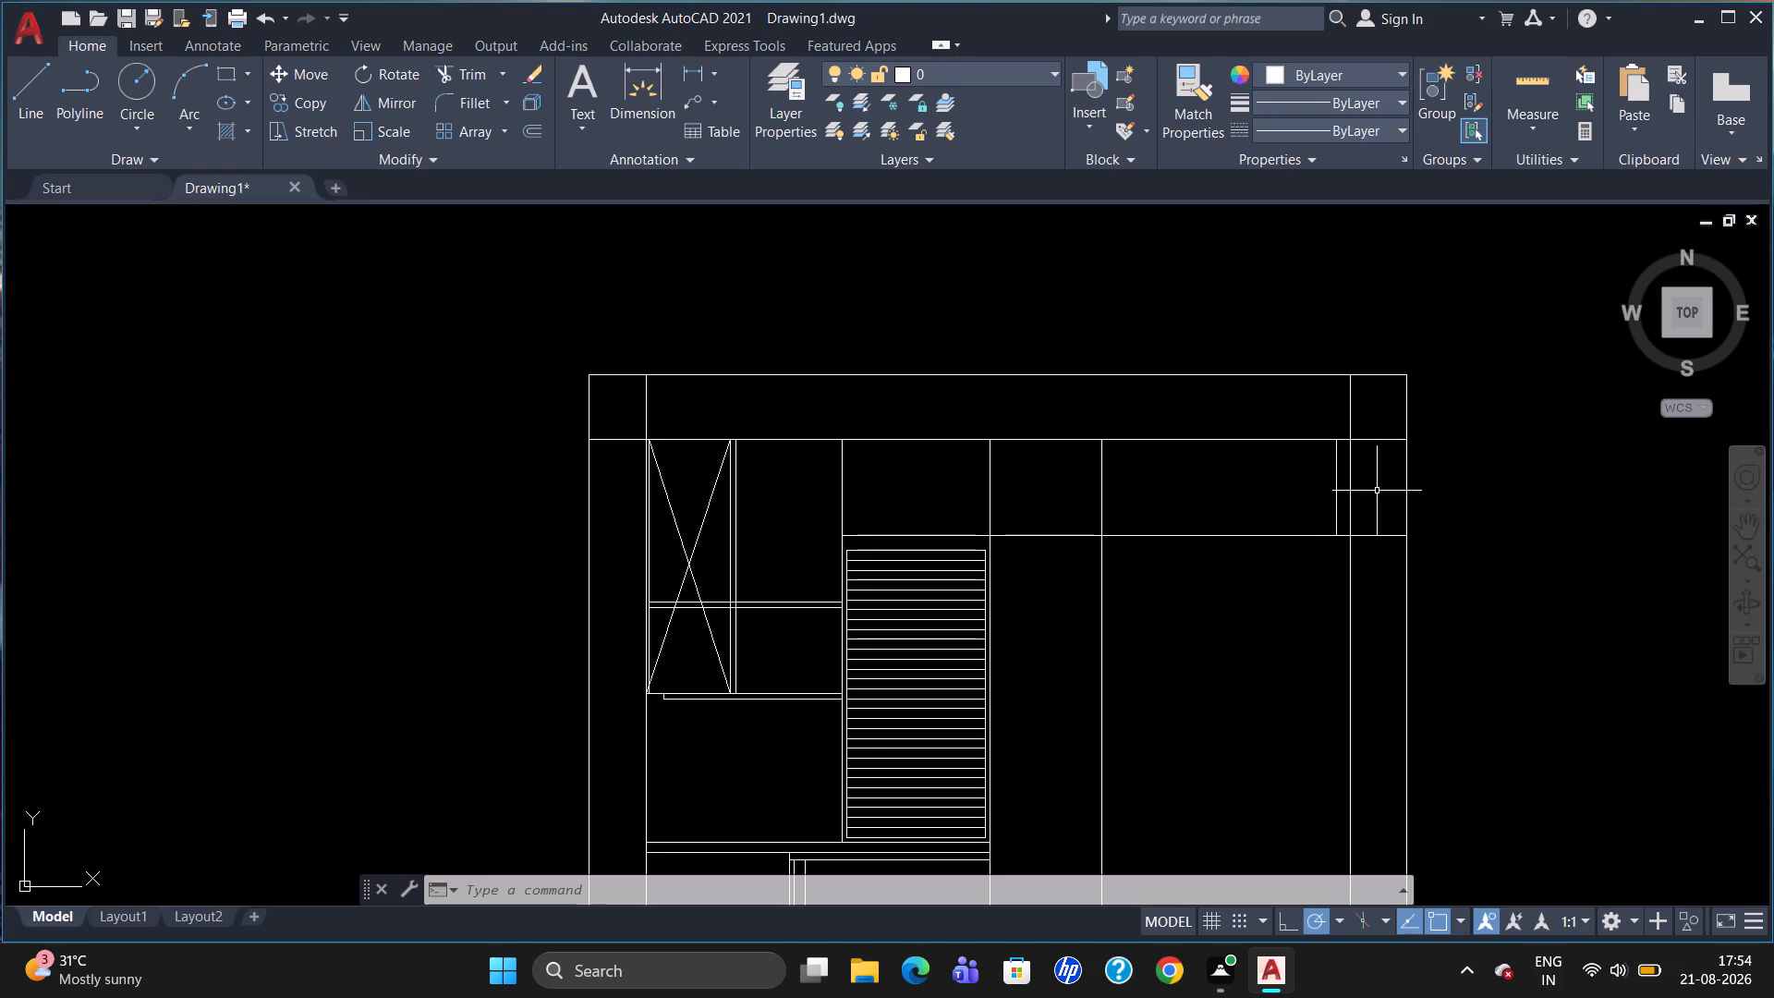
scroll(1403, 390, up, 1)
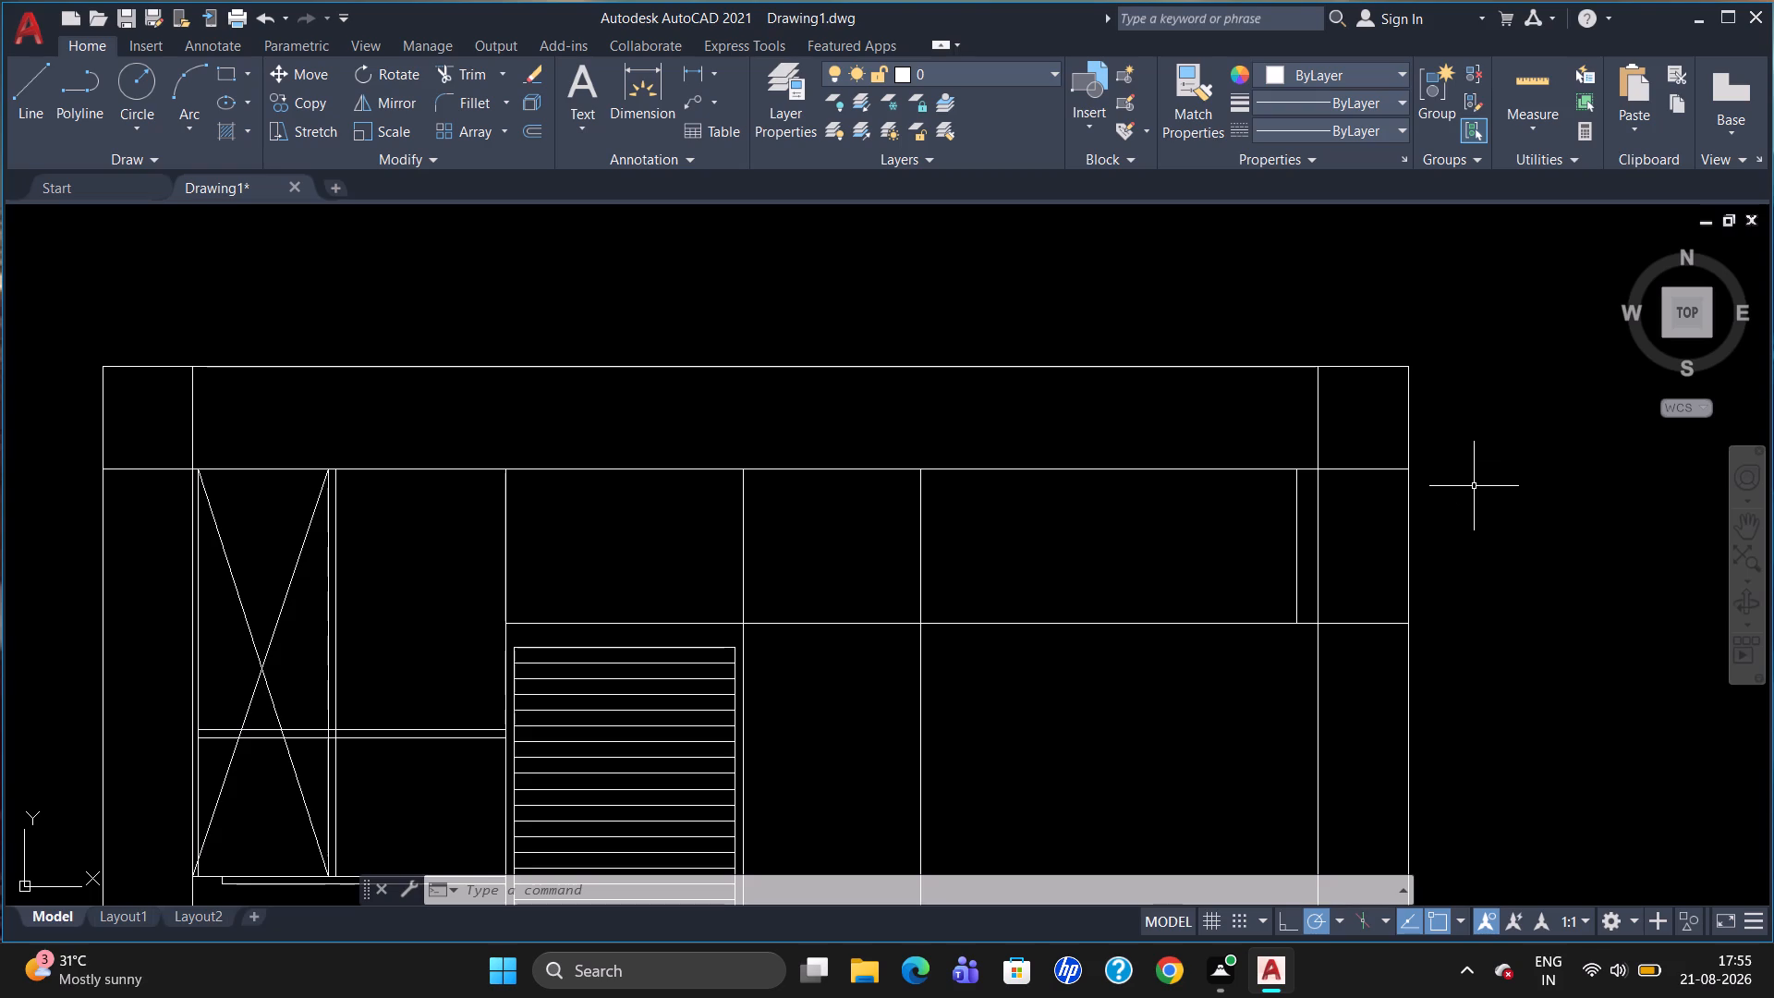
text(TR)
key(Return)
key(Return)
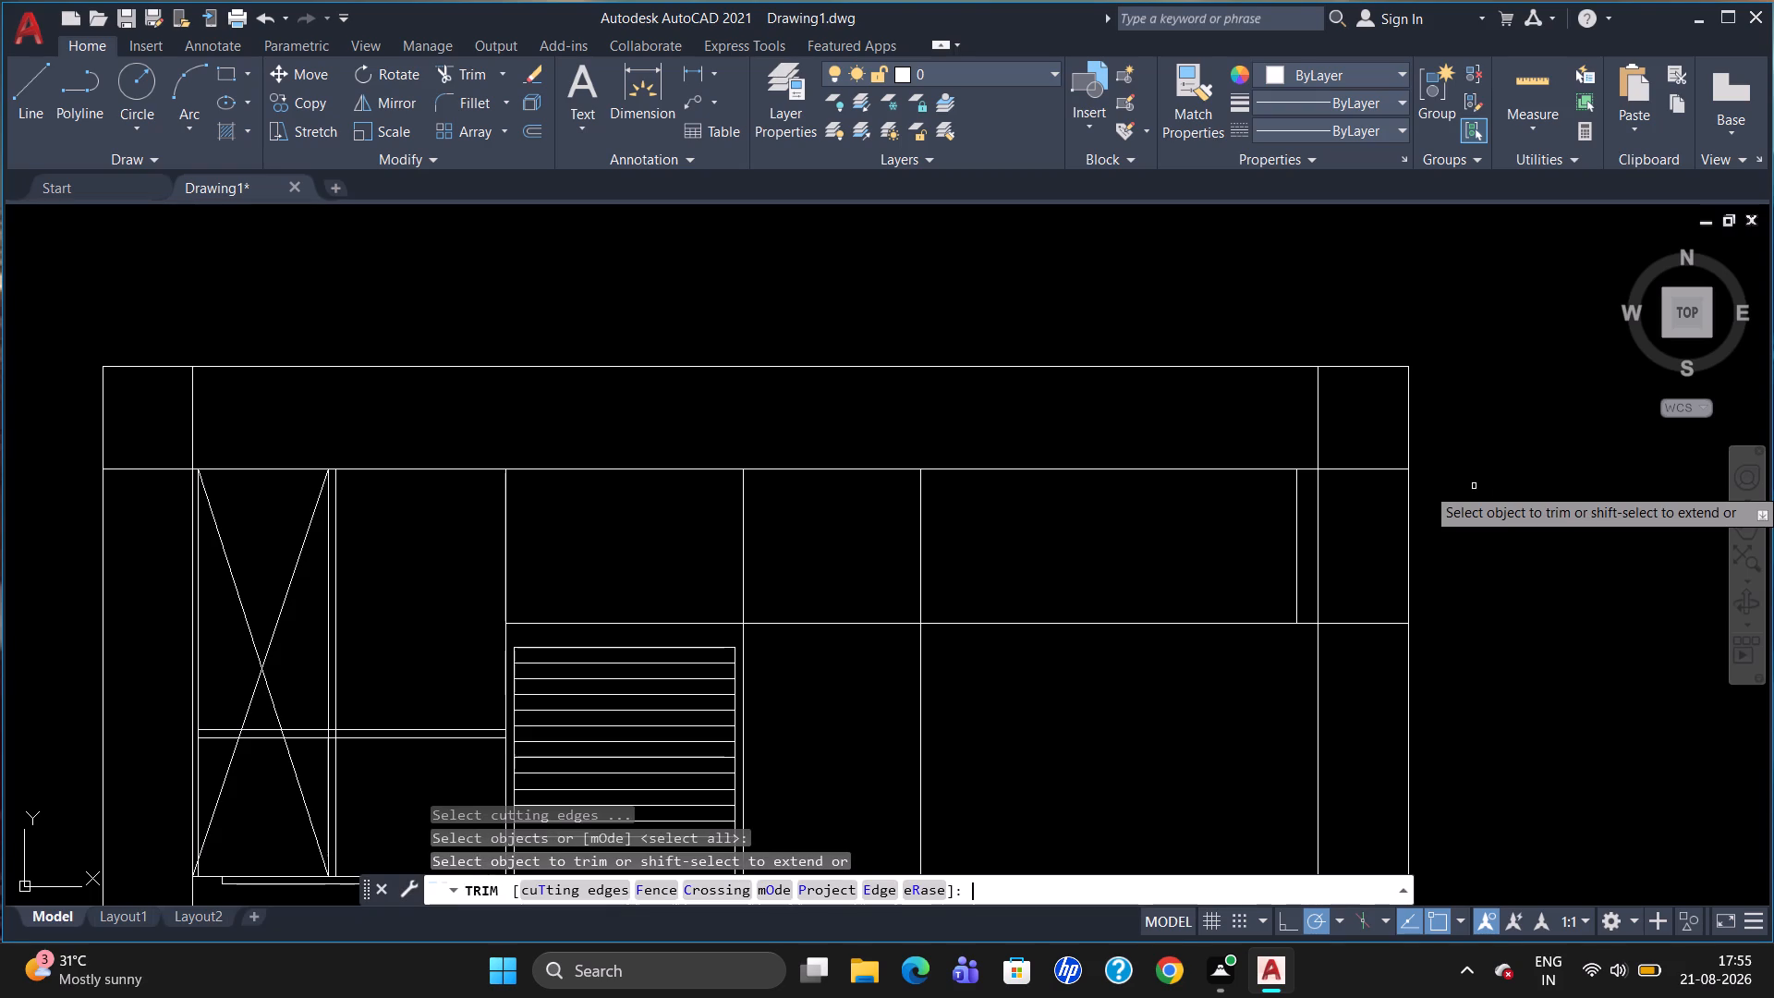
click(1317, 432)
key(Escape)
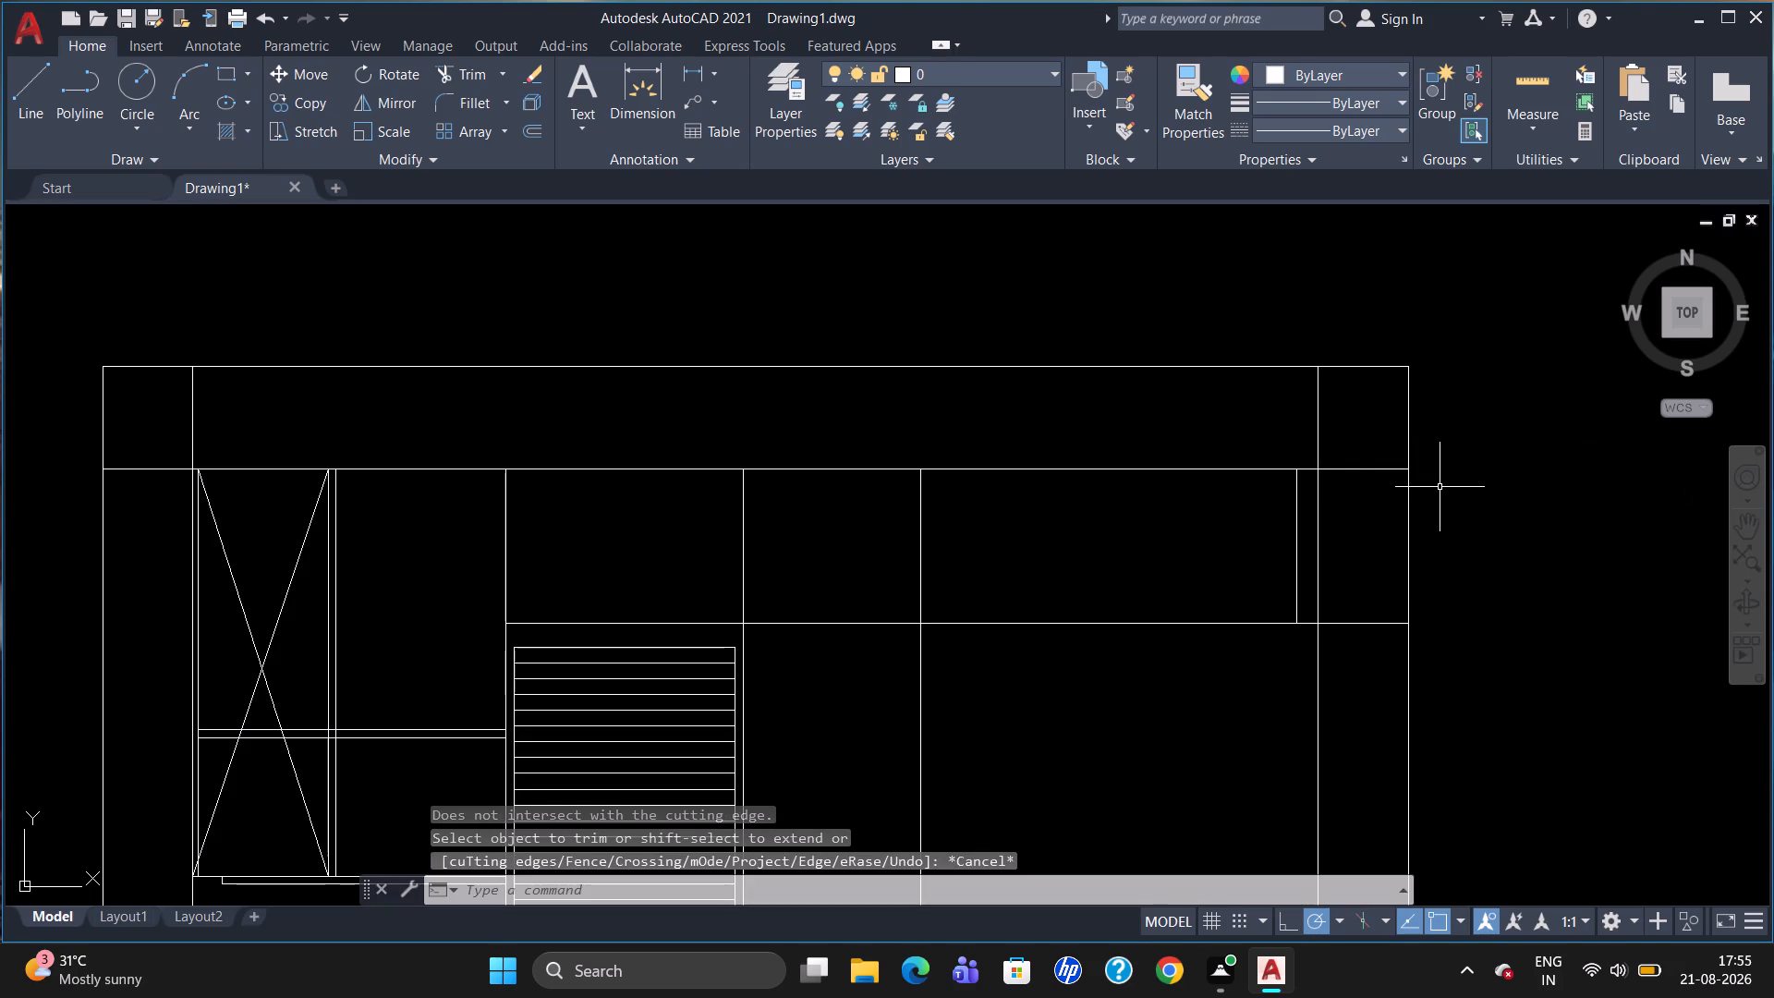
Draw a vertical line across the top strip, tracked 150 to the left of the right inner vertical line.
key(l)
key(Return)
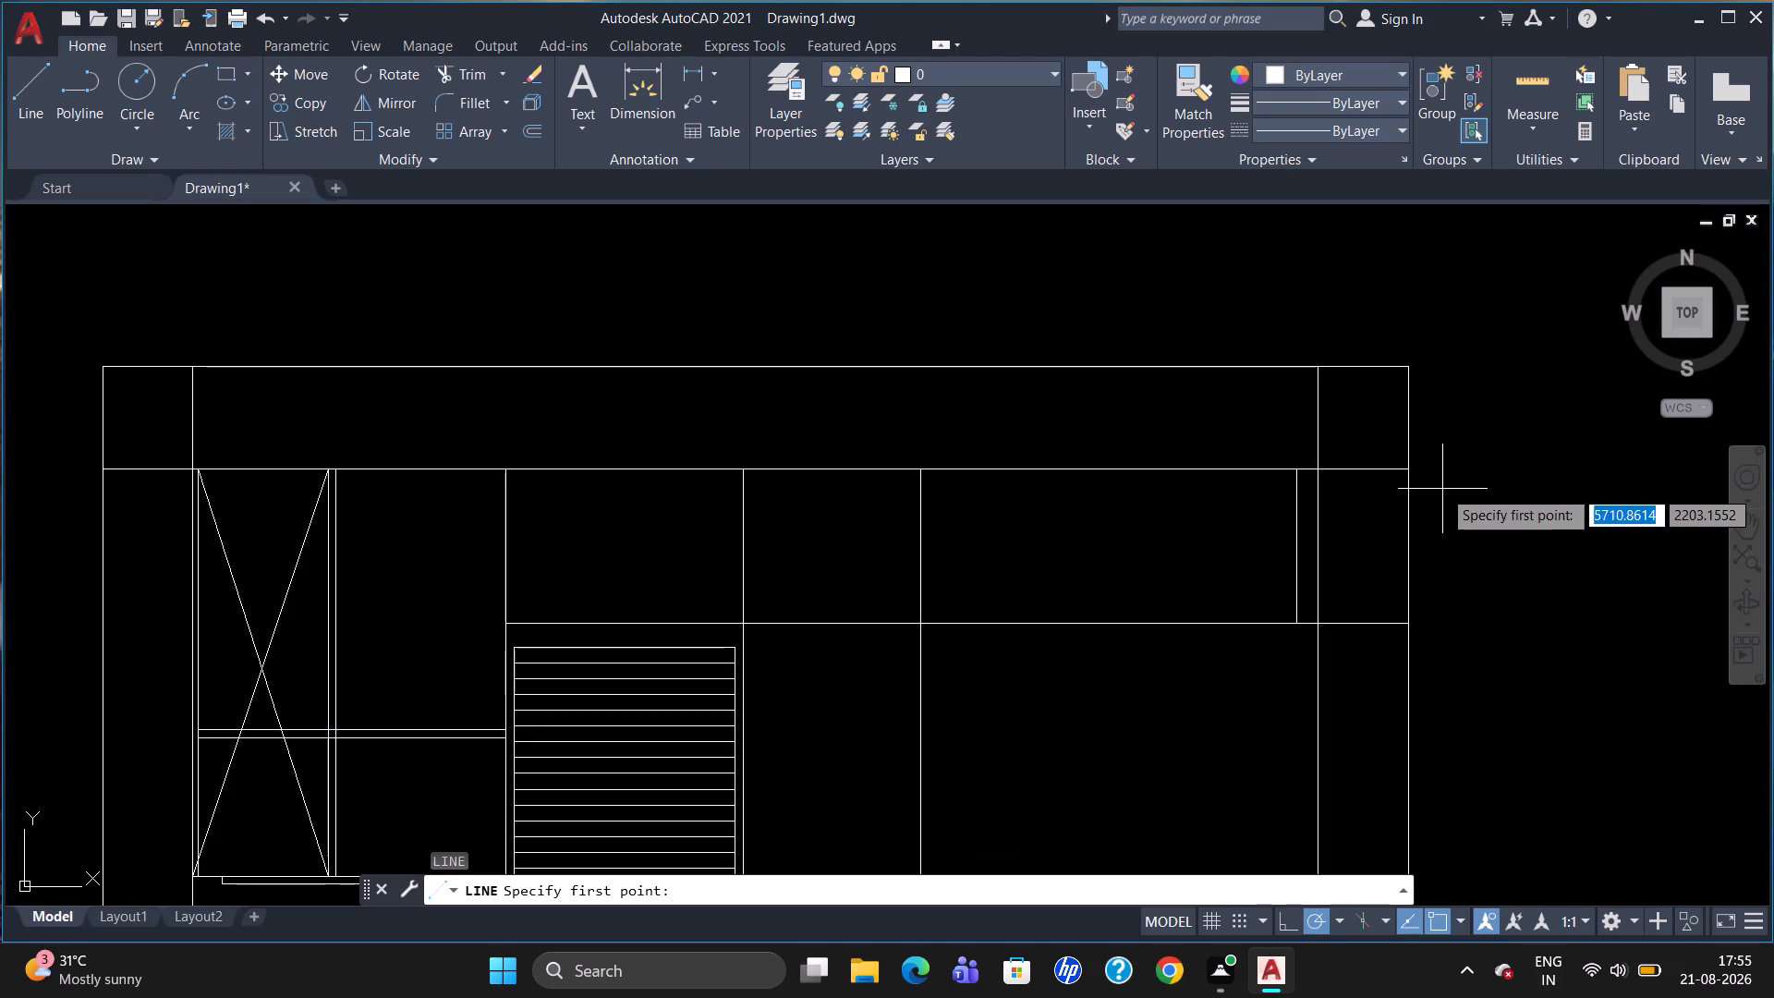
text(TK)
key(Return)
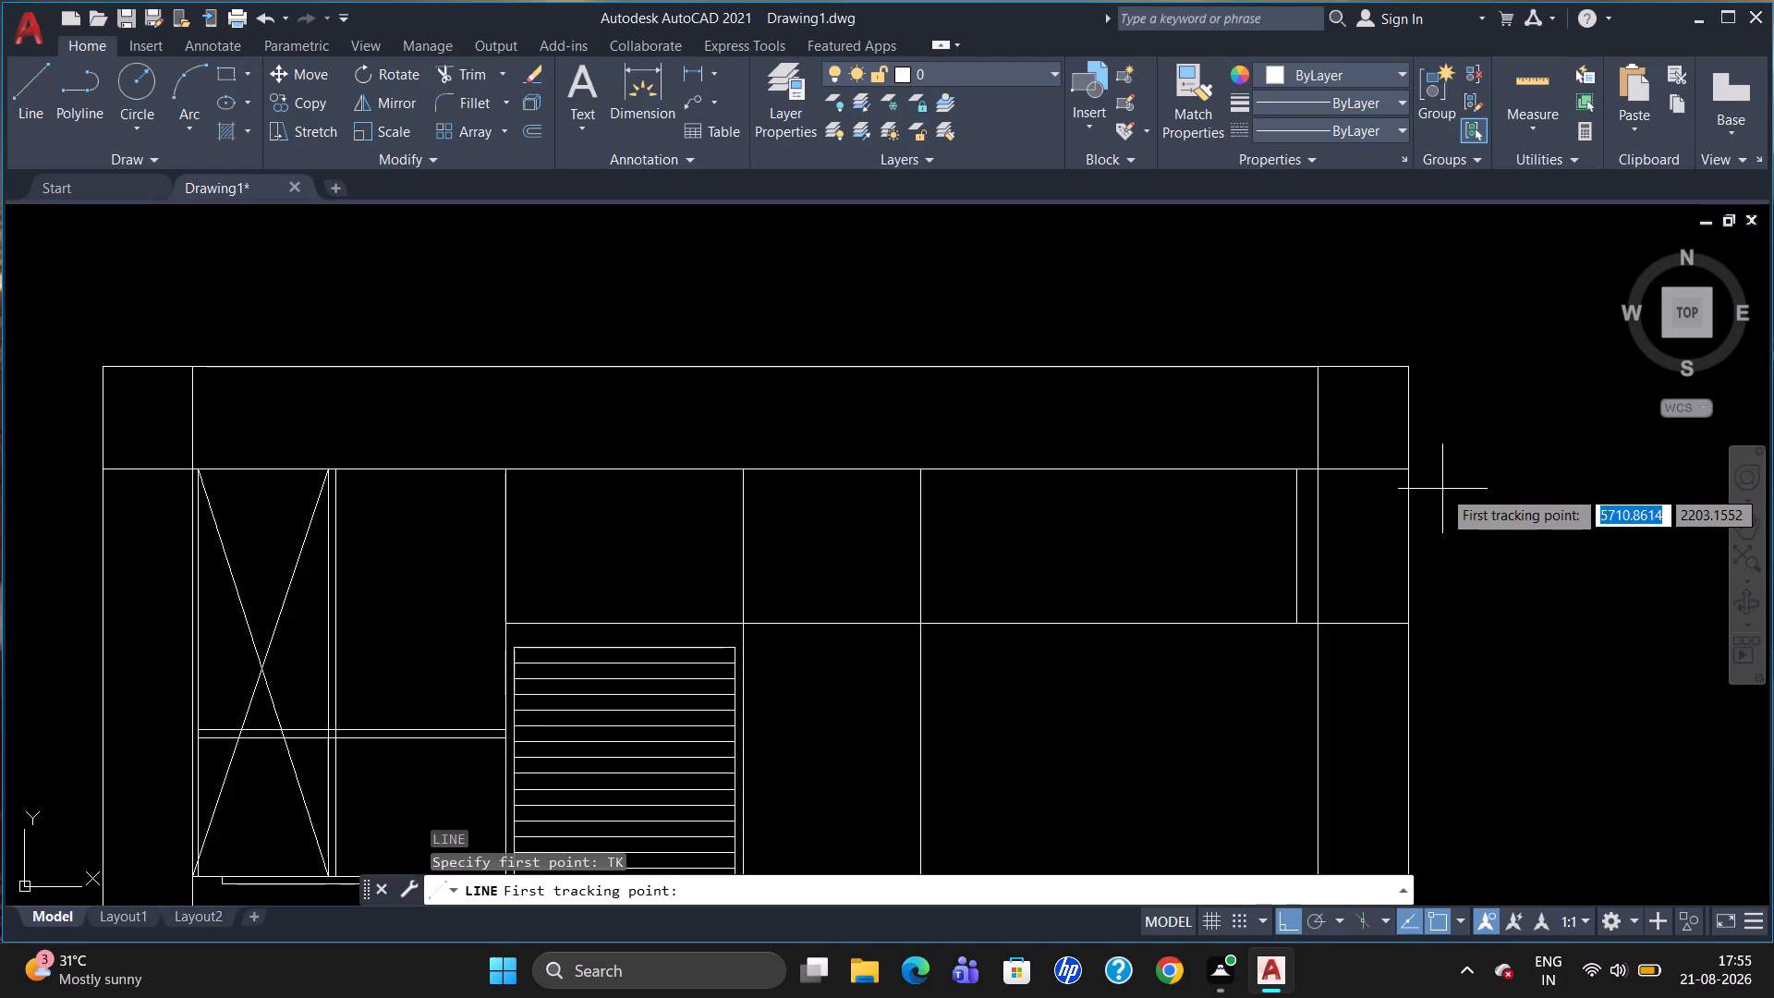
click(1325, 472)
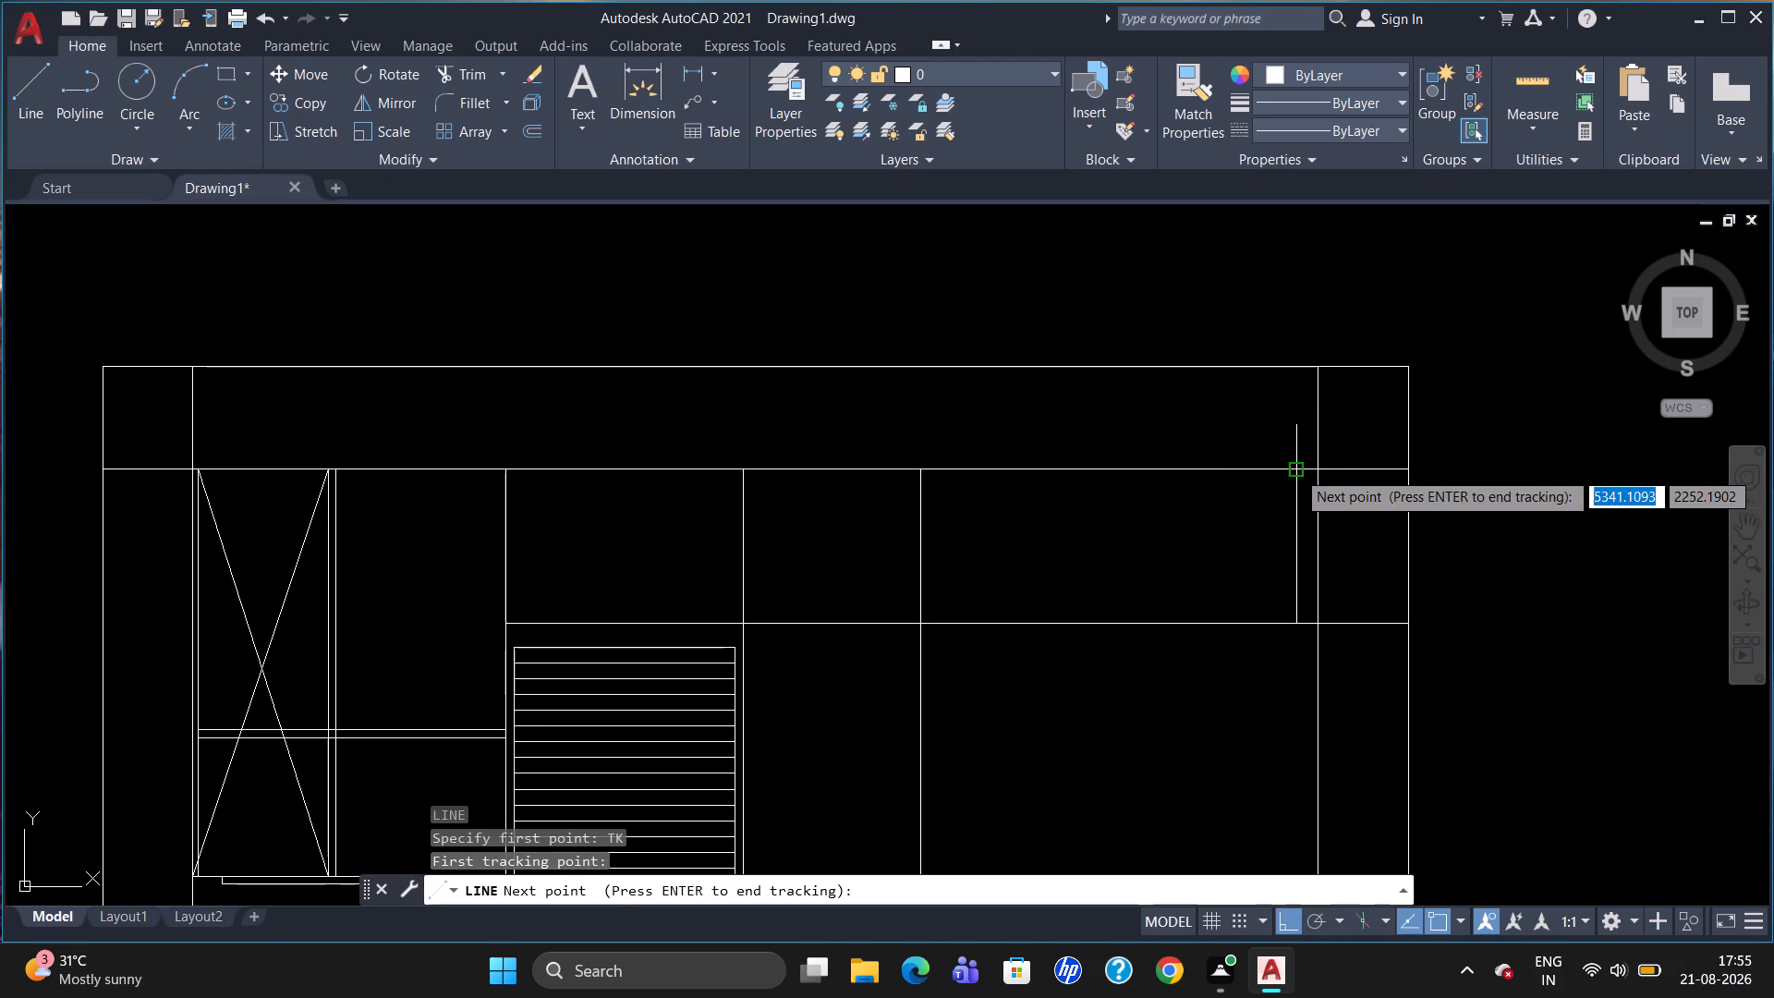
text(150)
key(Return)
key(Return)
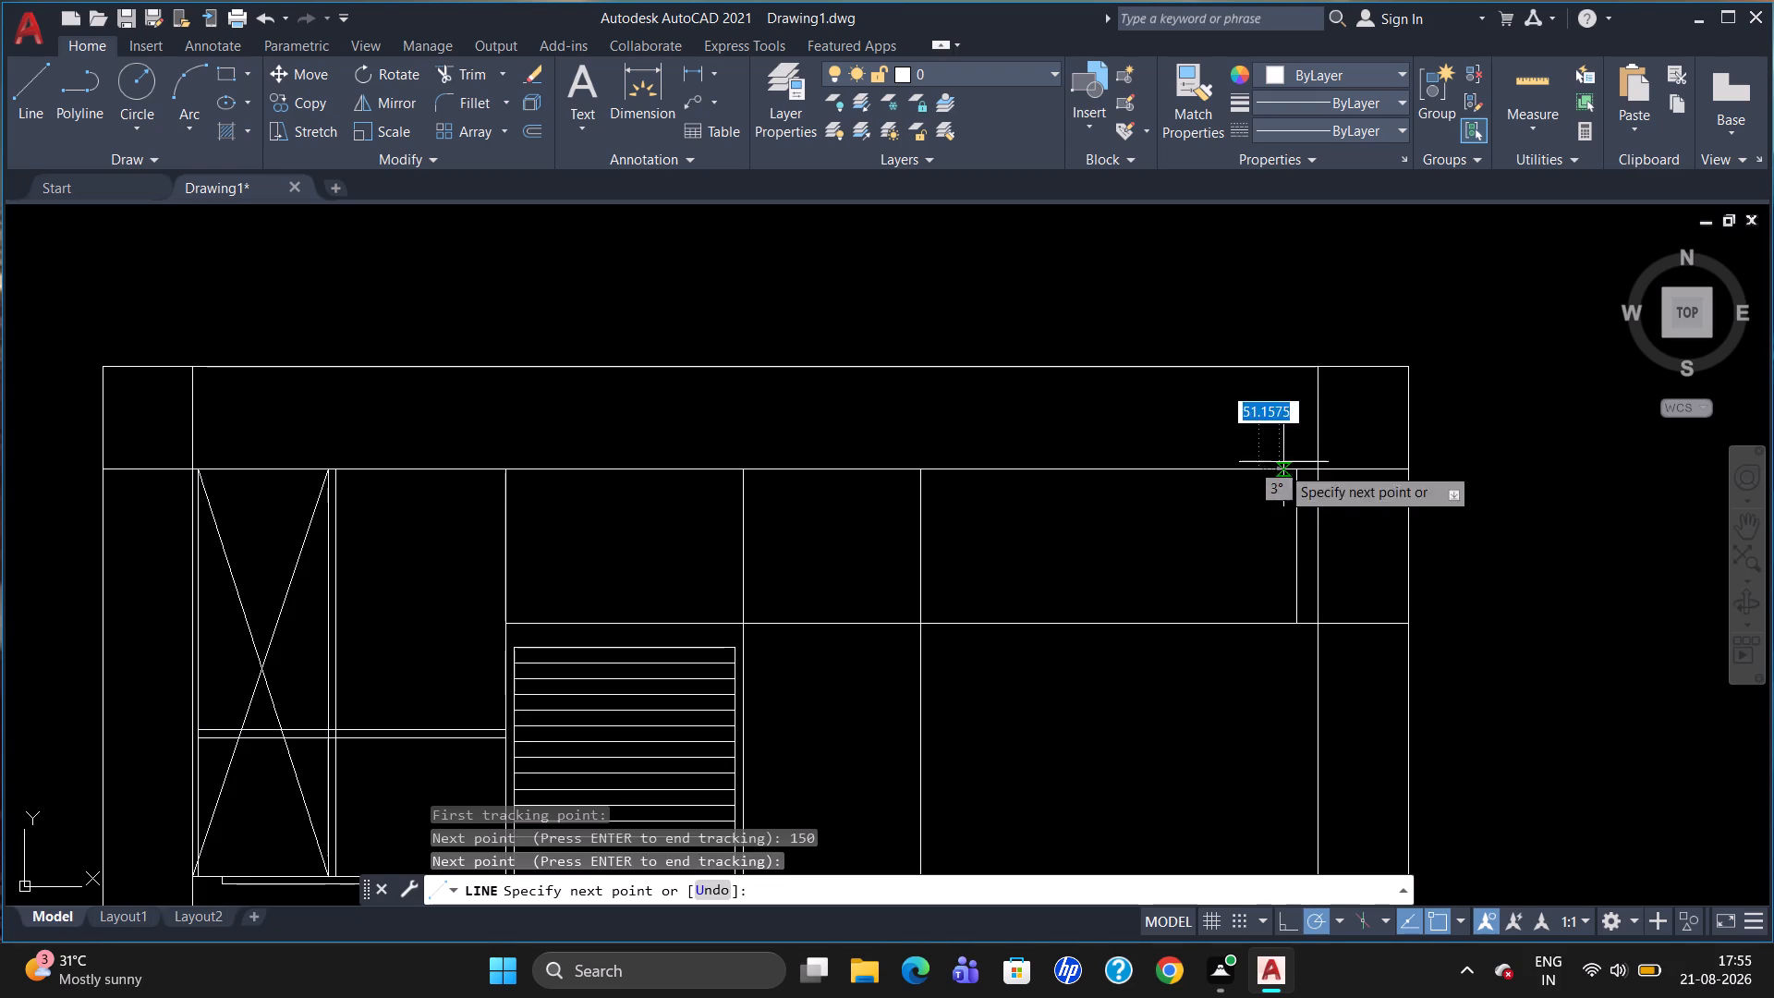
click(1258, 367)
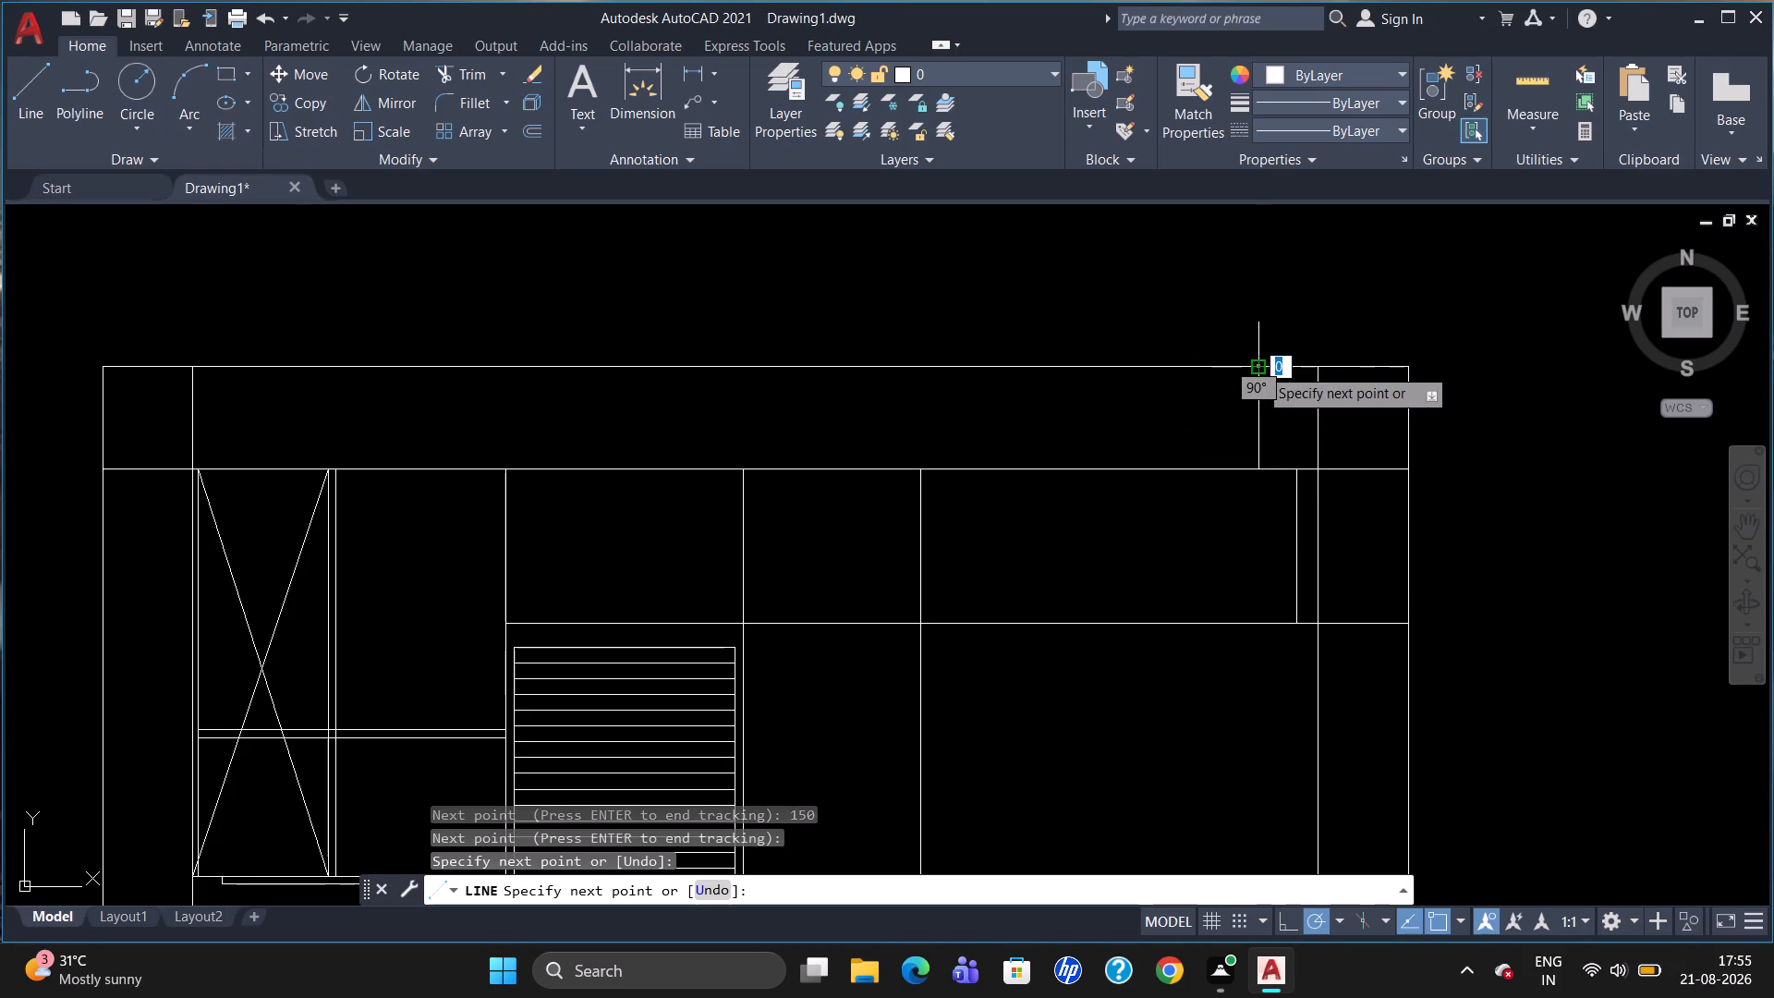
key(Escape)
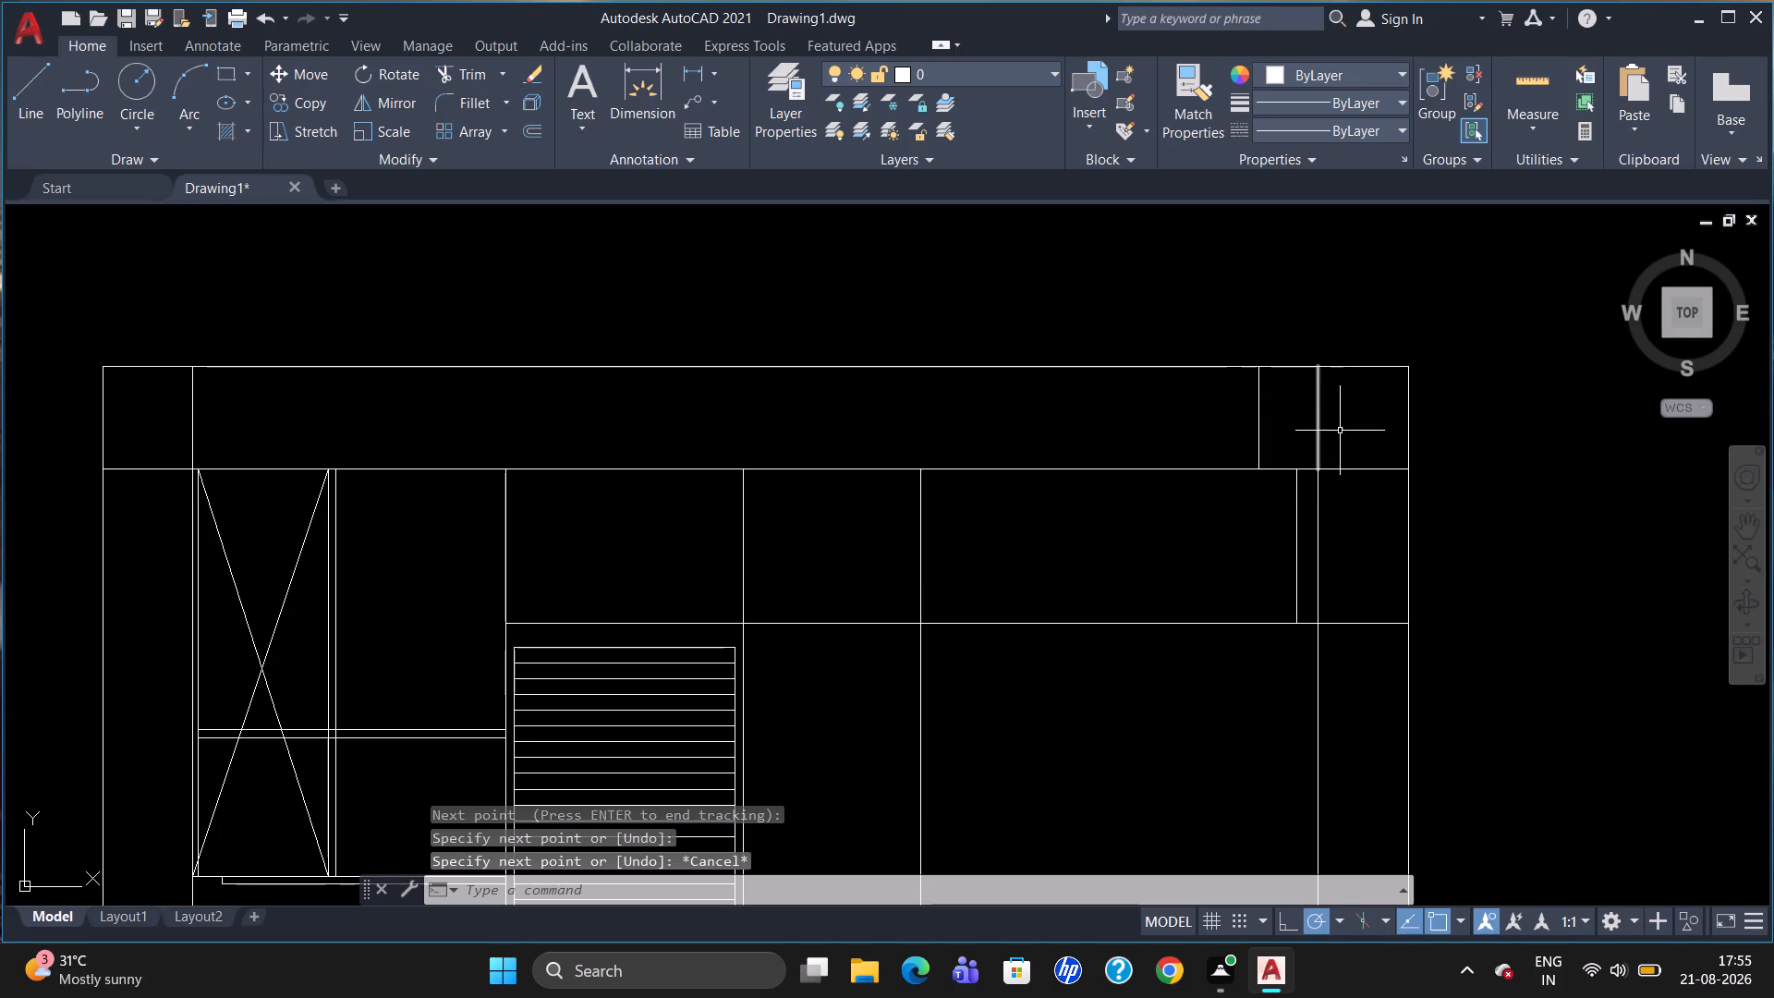
Delete the right inner vertical line's segment inside the top strip.
click(1318, 423)
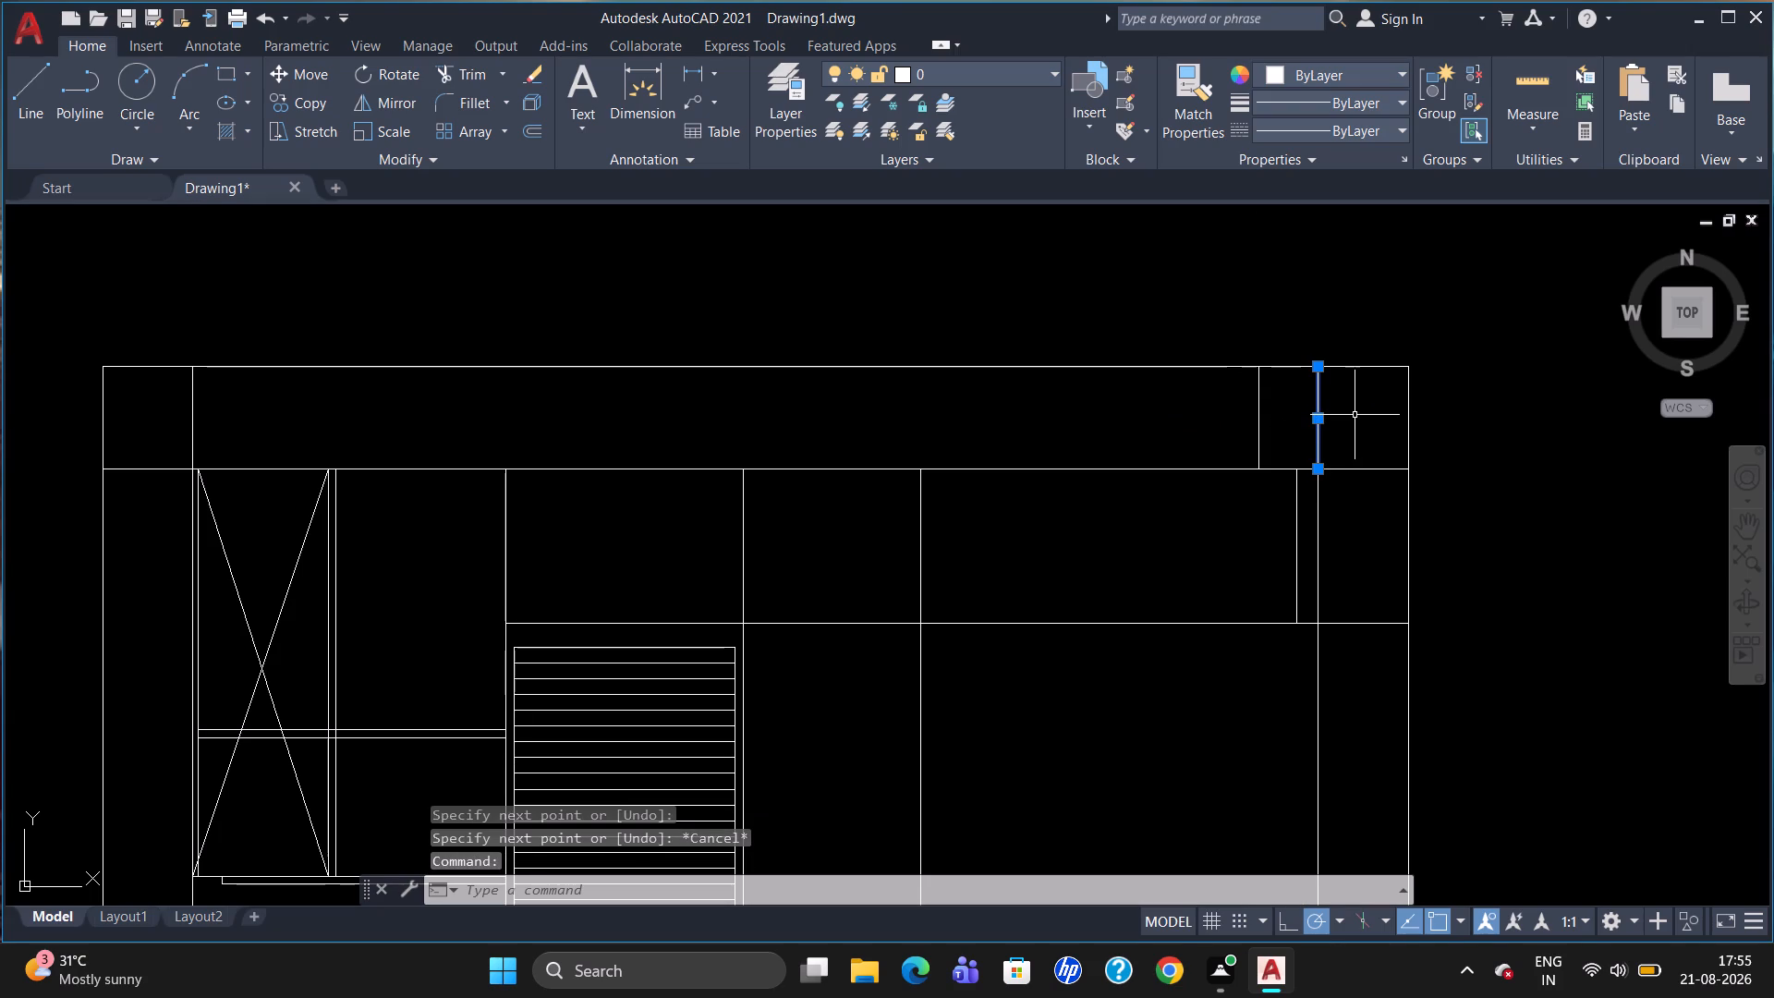
key(Delete)
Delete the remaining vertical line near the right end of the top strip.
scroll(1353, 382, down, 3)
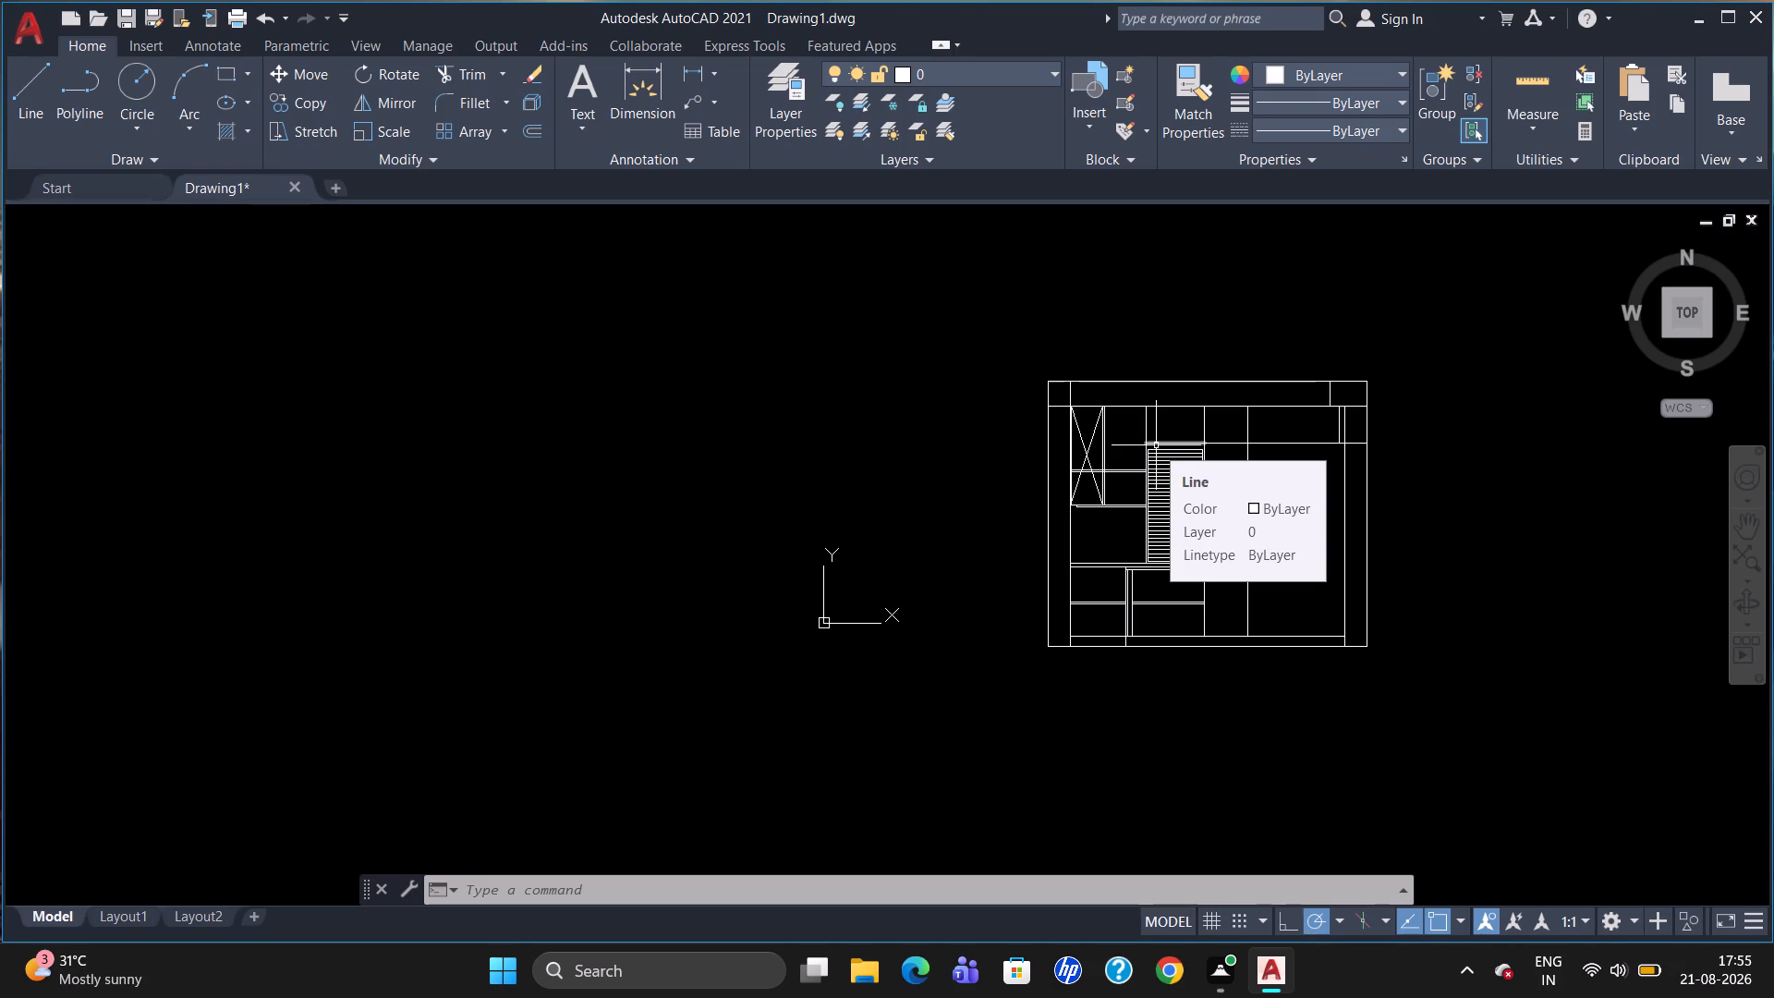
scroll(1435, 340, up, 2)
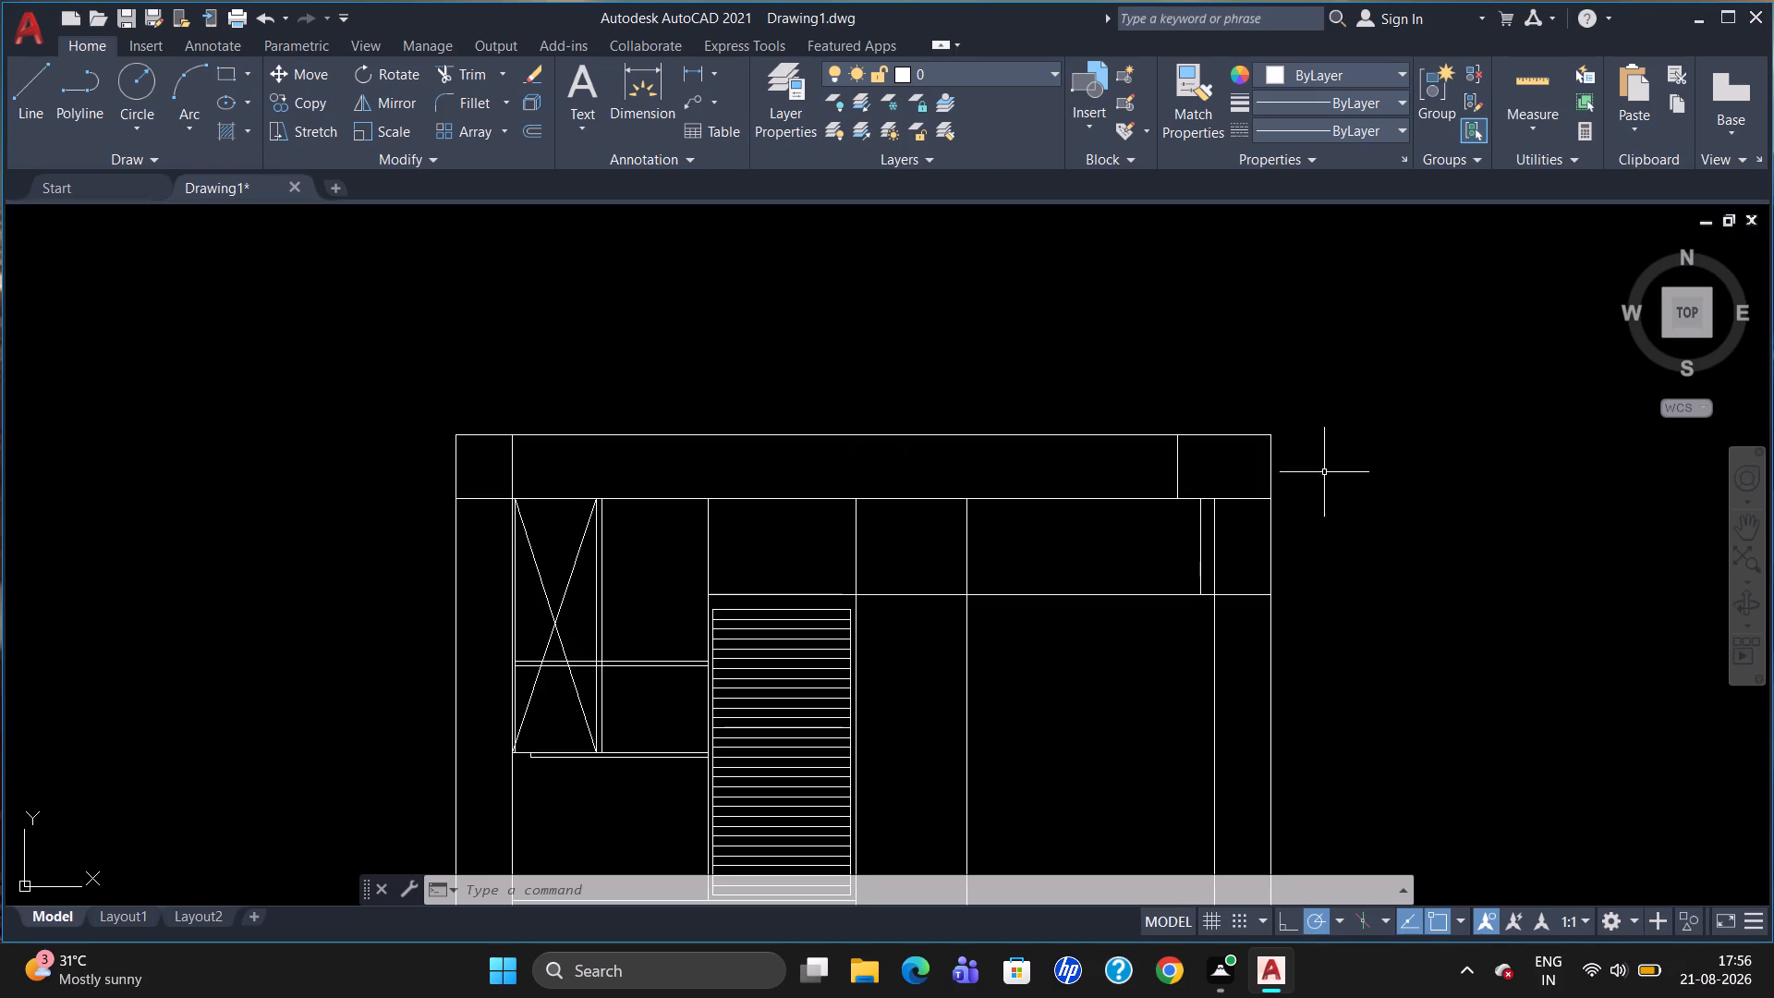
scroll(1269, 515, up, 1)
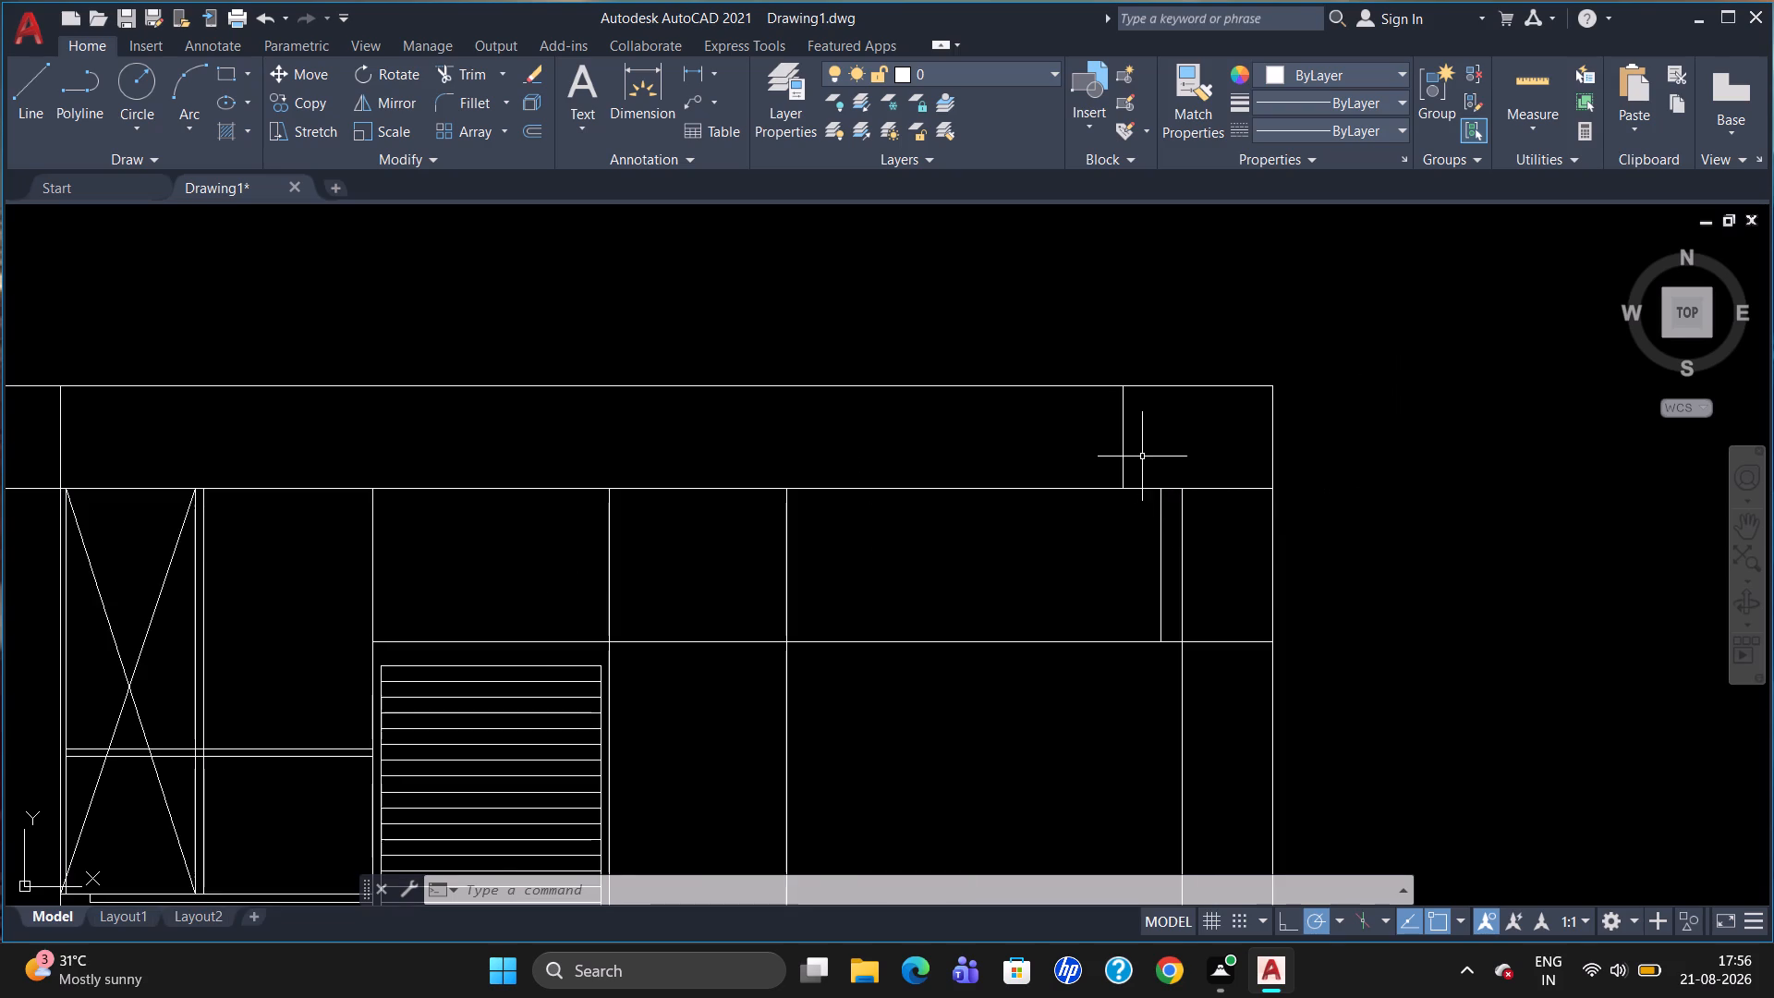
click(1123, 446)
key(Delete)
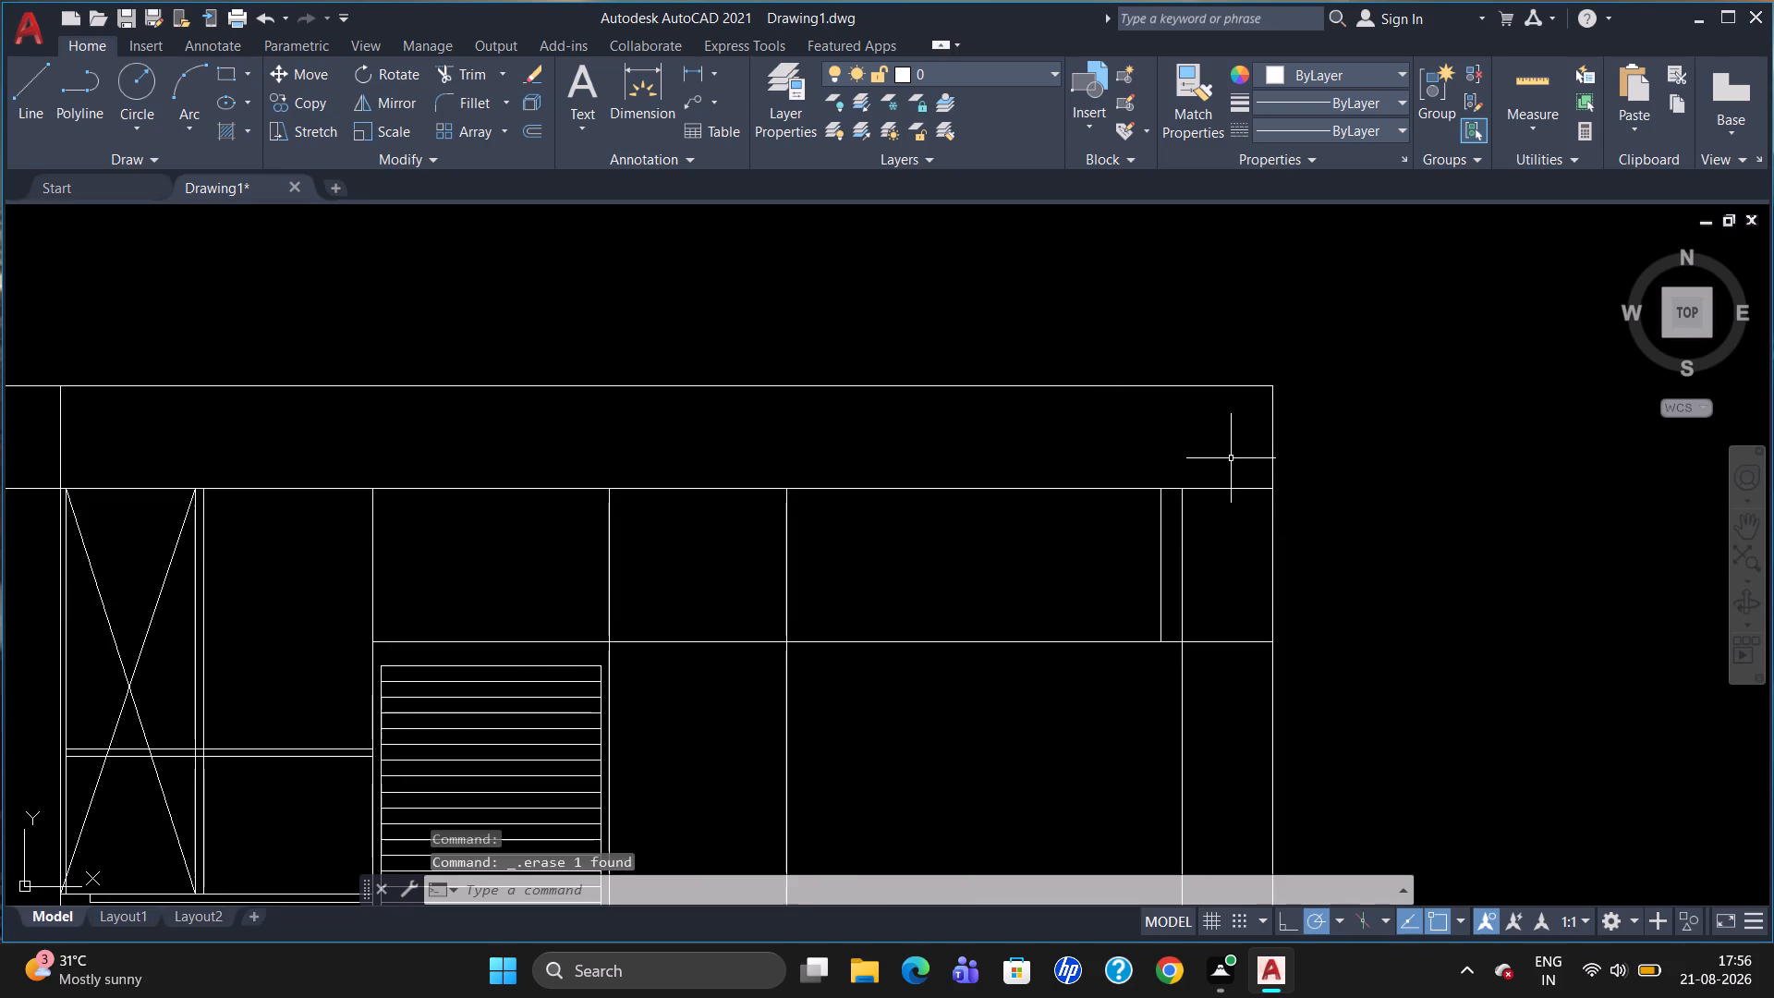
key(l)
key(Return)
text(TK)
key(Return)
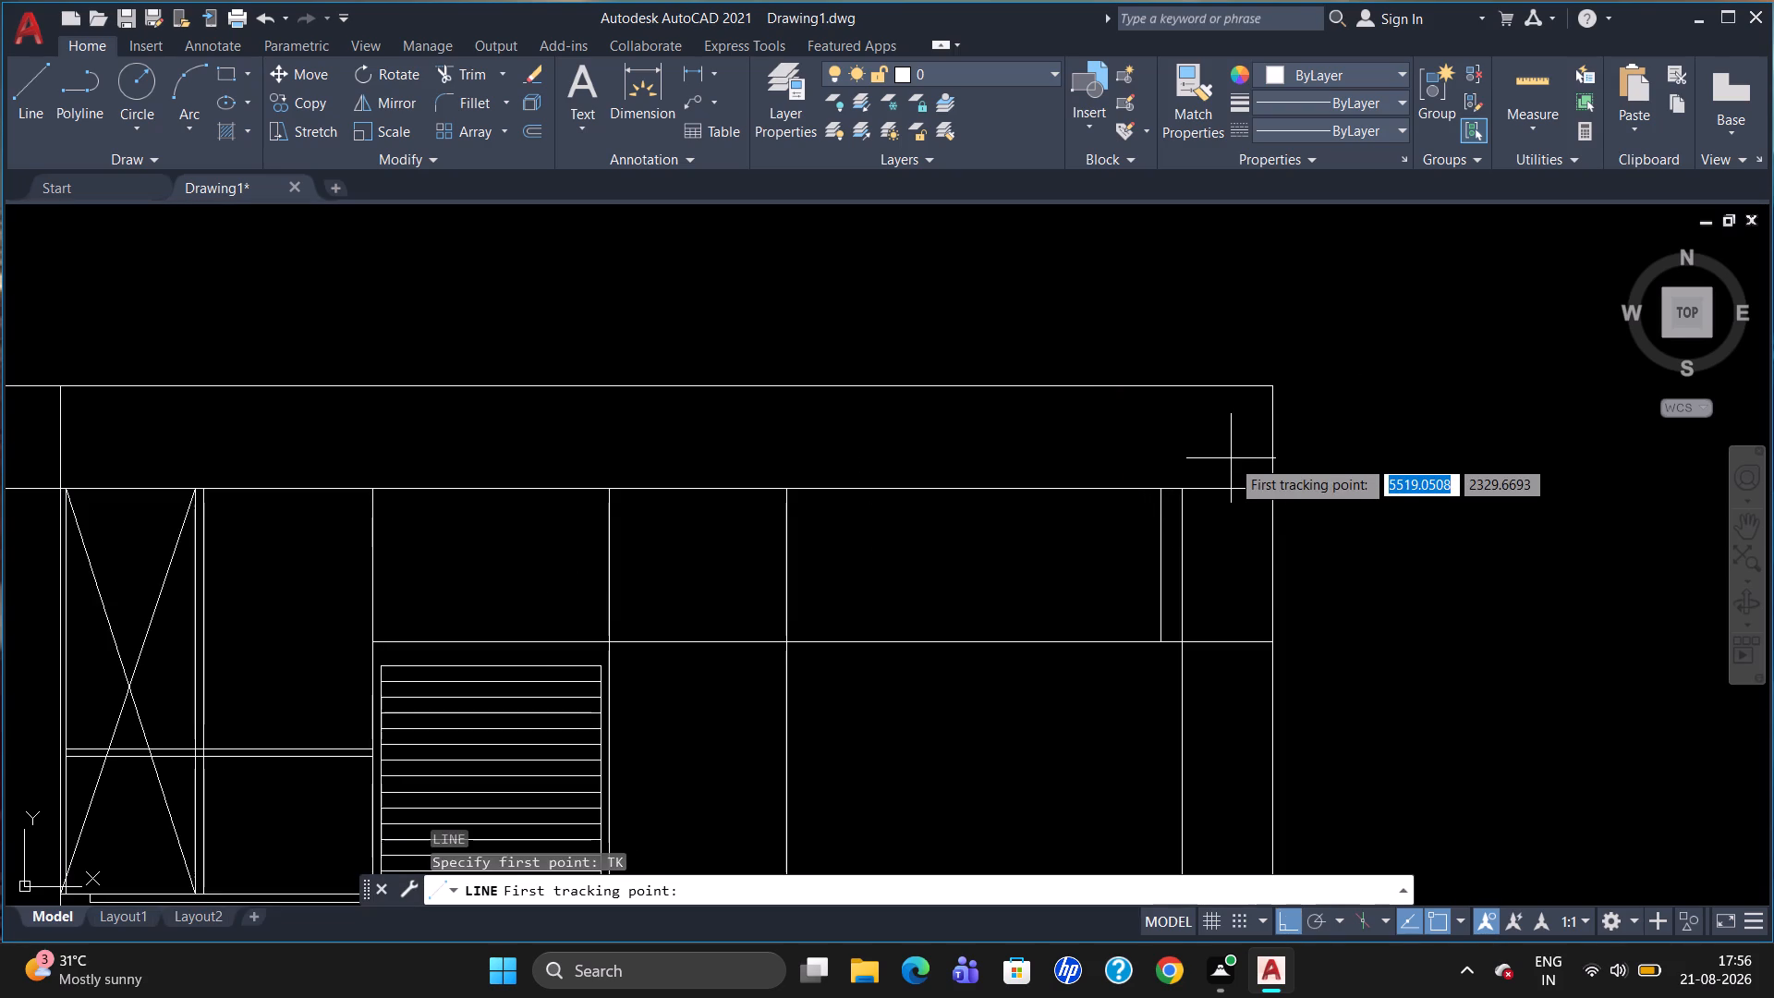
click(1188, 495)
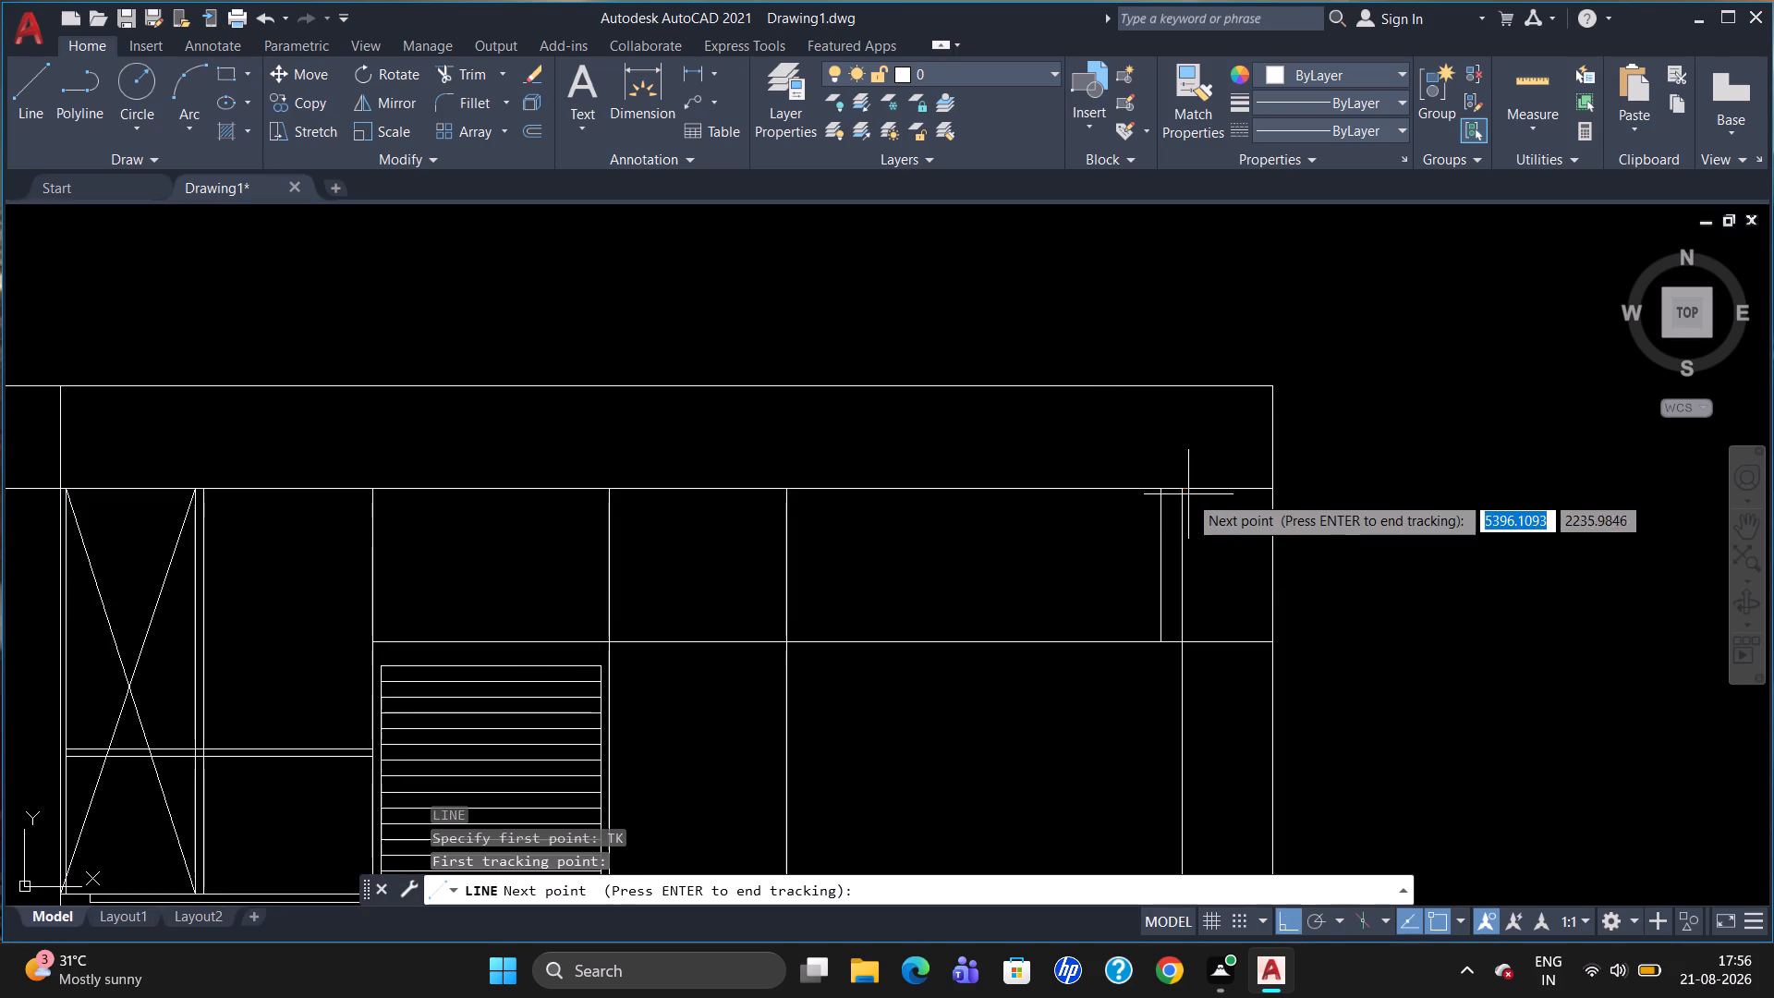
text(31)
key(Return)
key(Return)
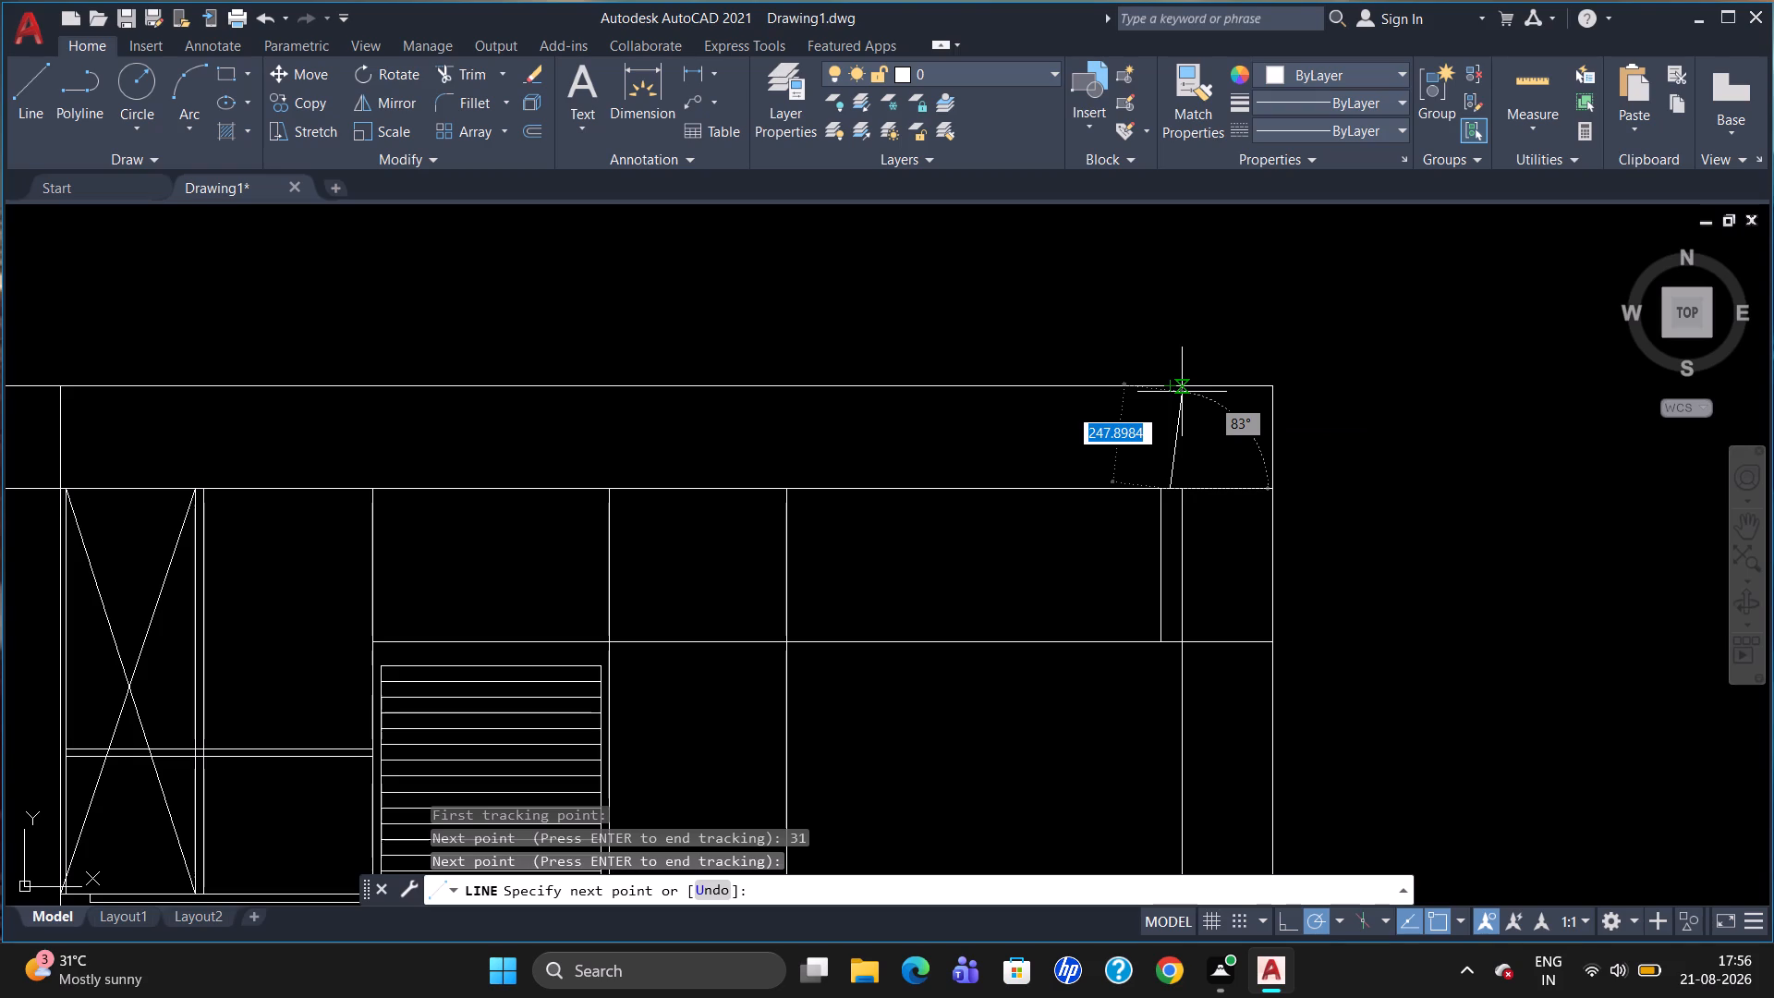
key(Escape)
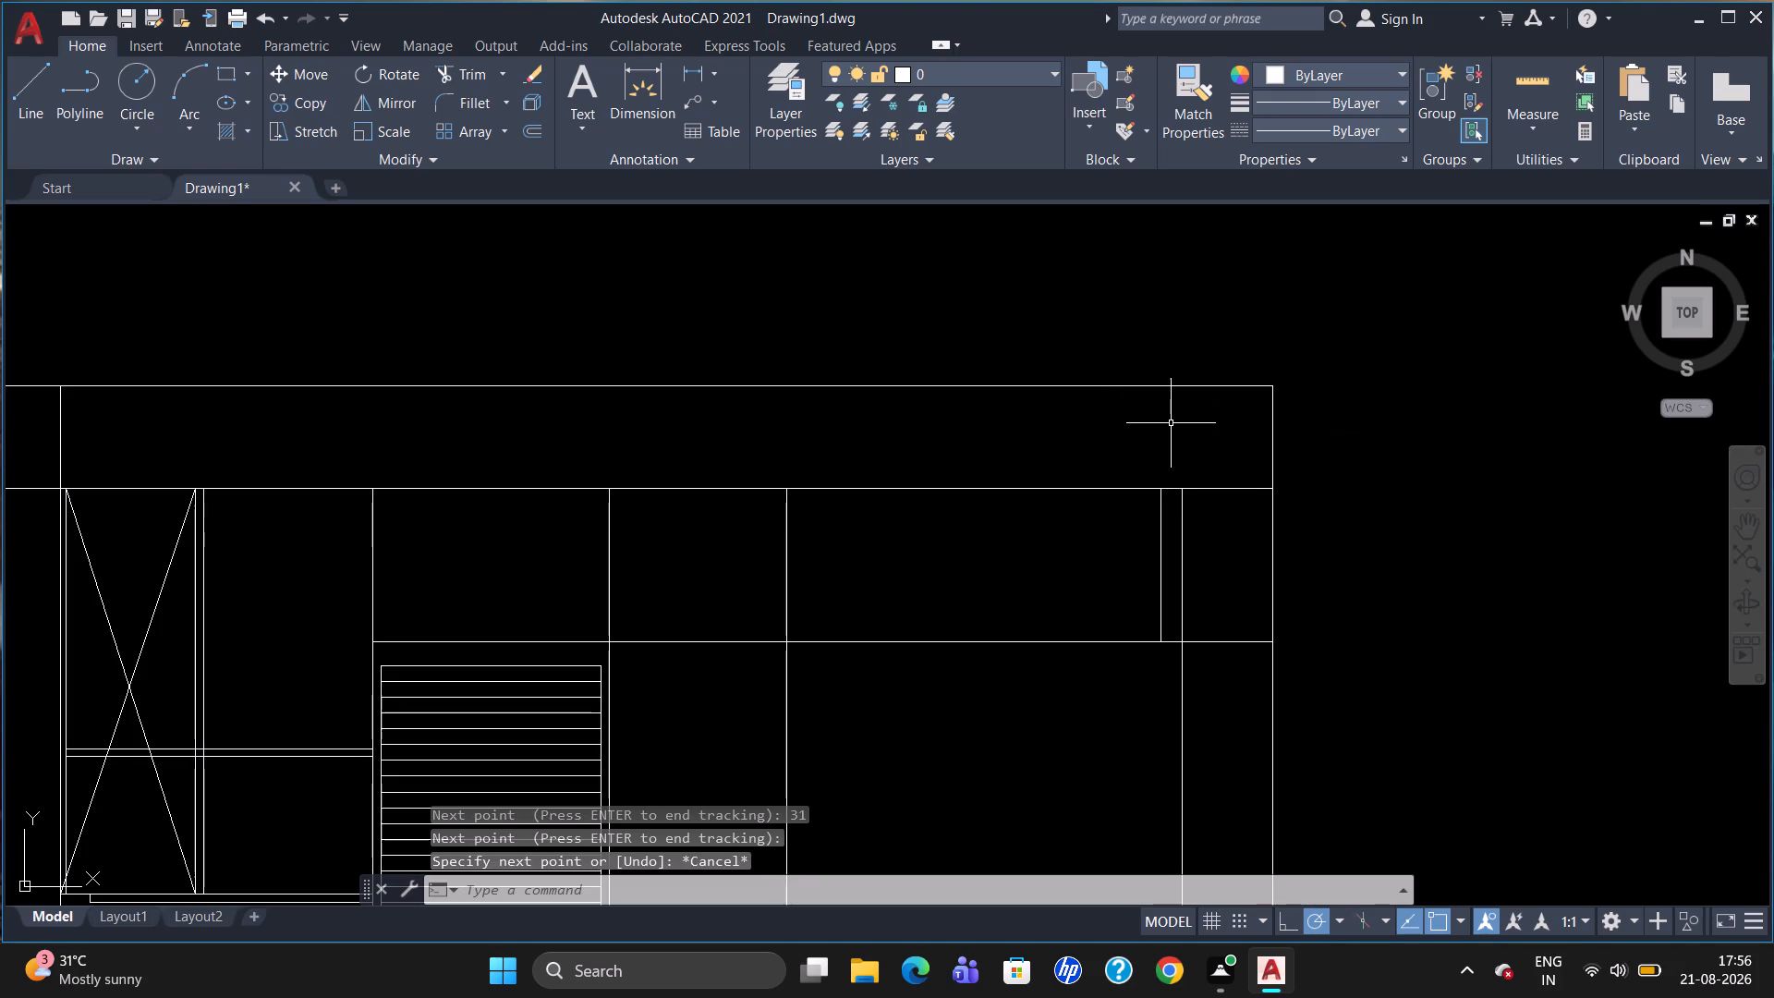
Draw a vertical line across the top strip, tracked 31 to the left of the short vertical line below the strip's right end.
key(l)
key(Return)
text(TK)
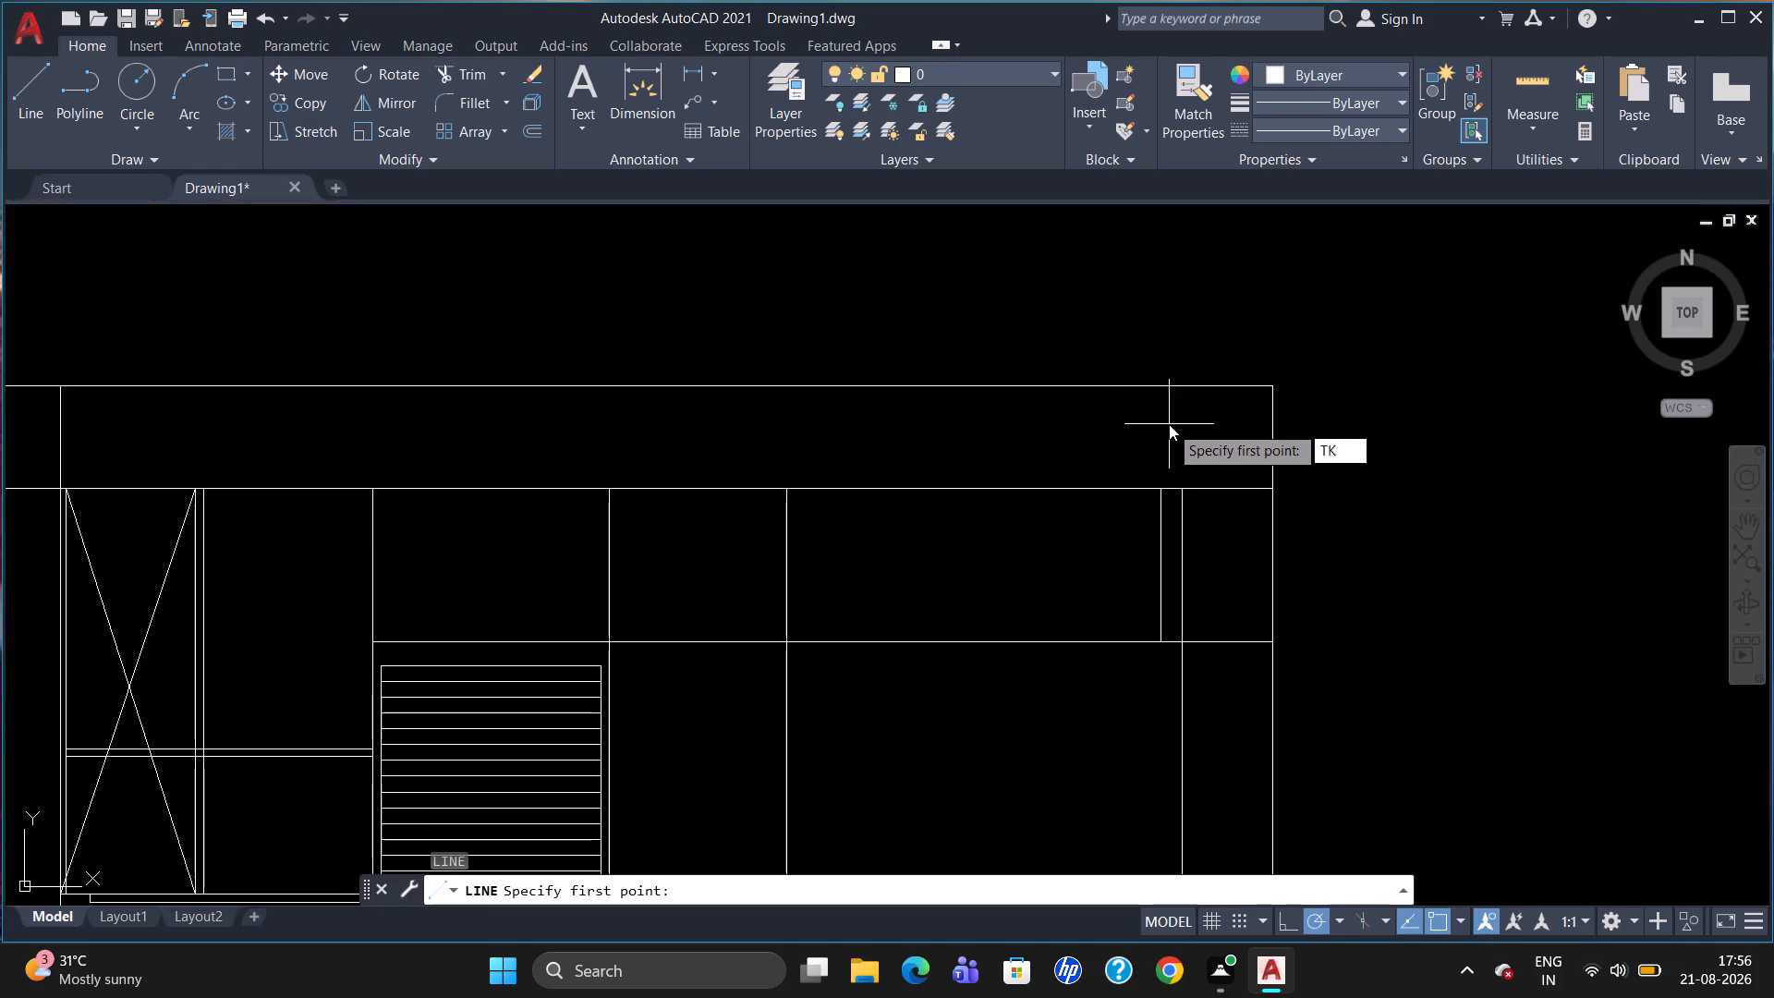
key(Return)
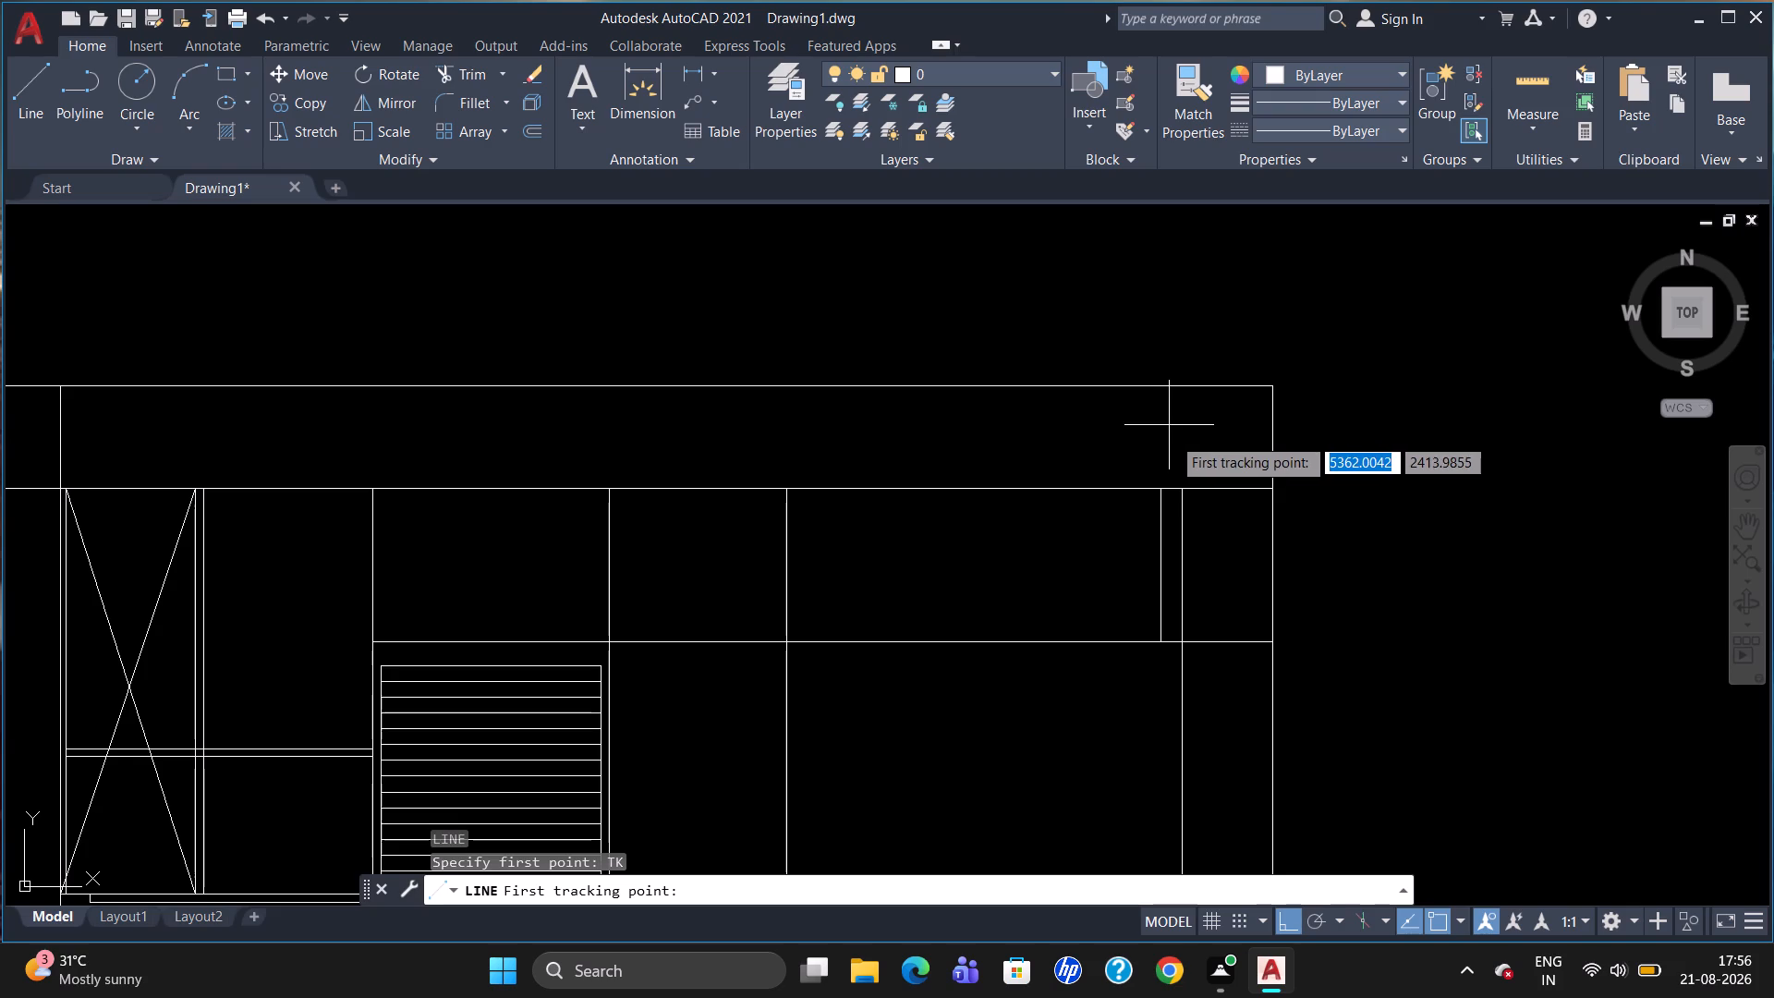
click(1161, 484)
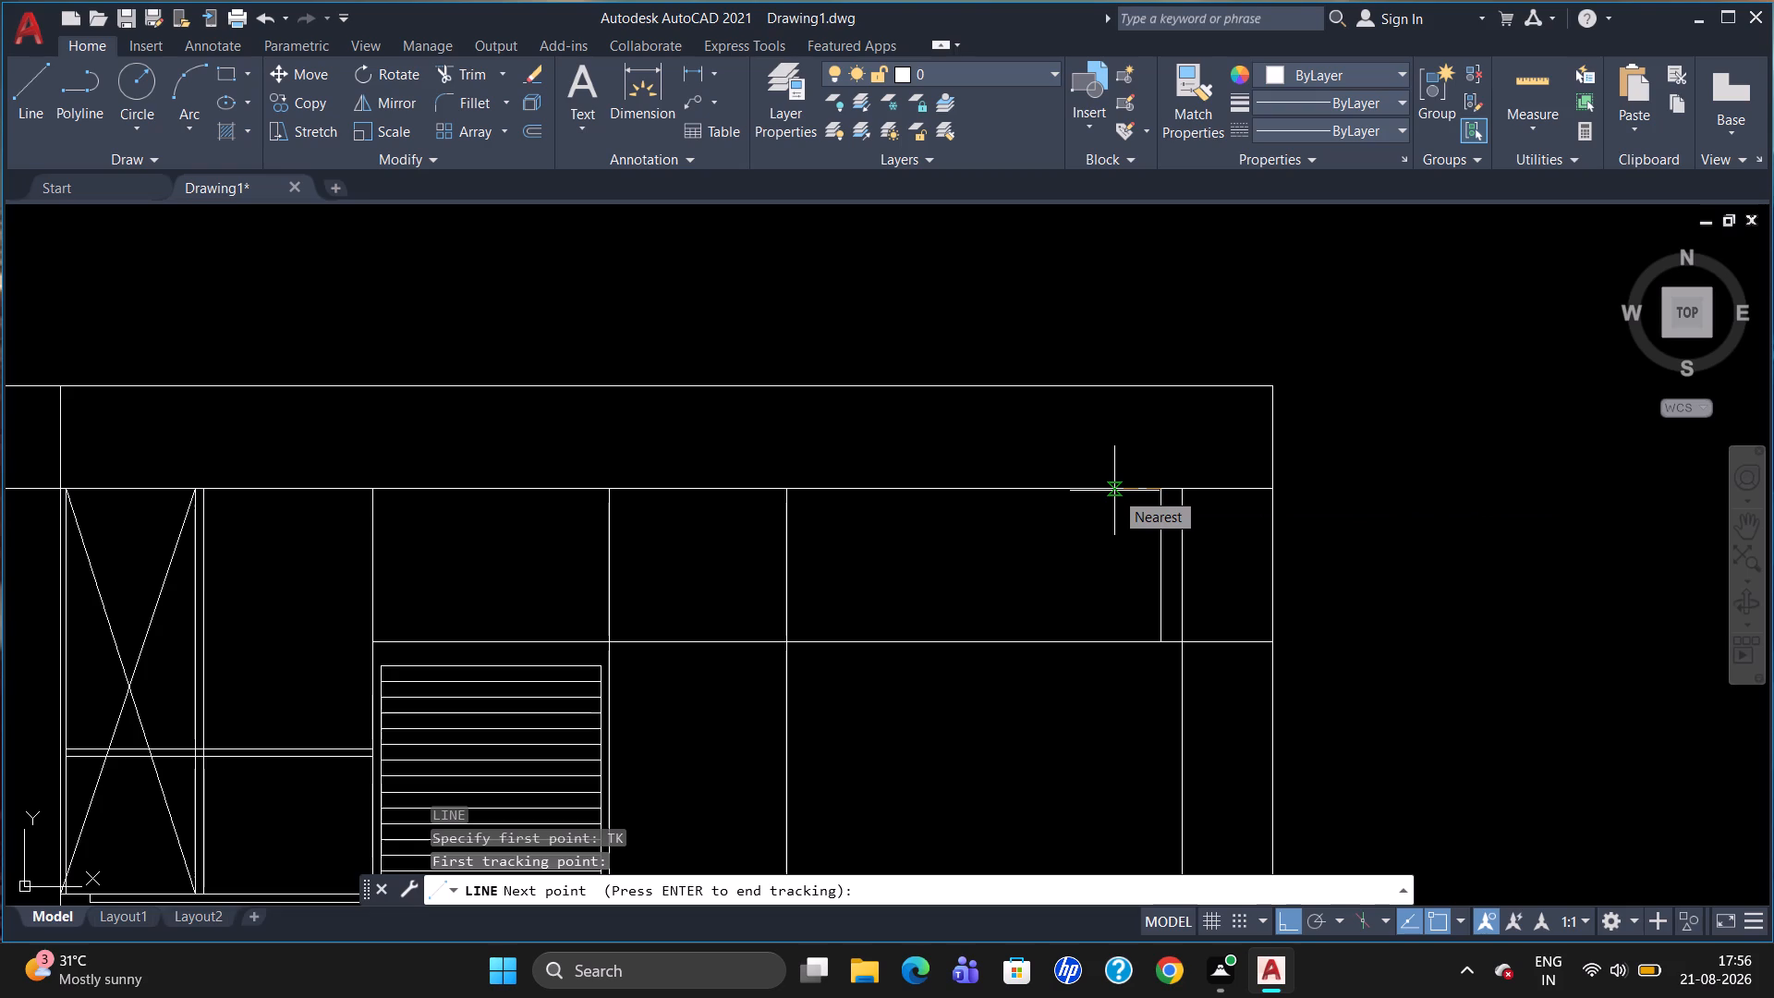
text(31)
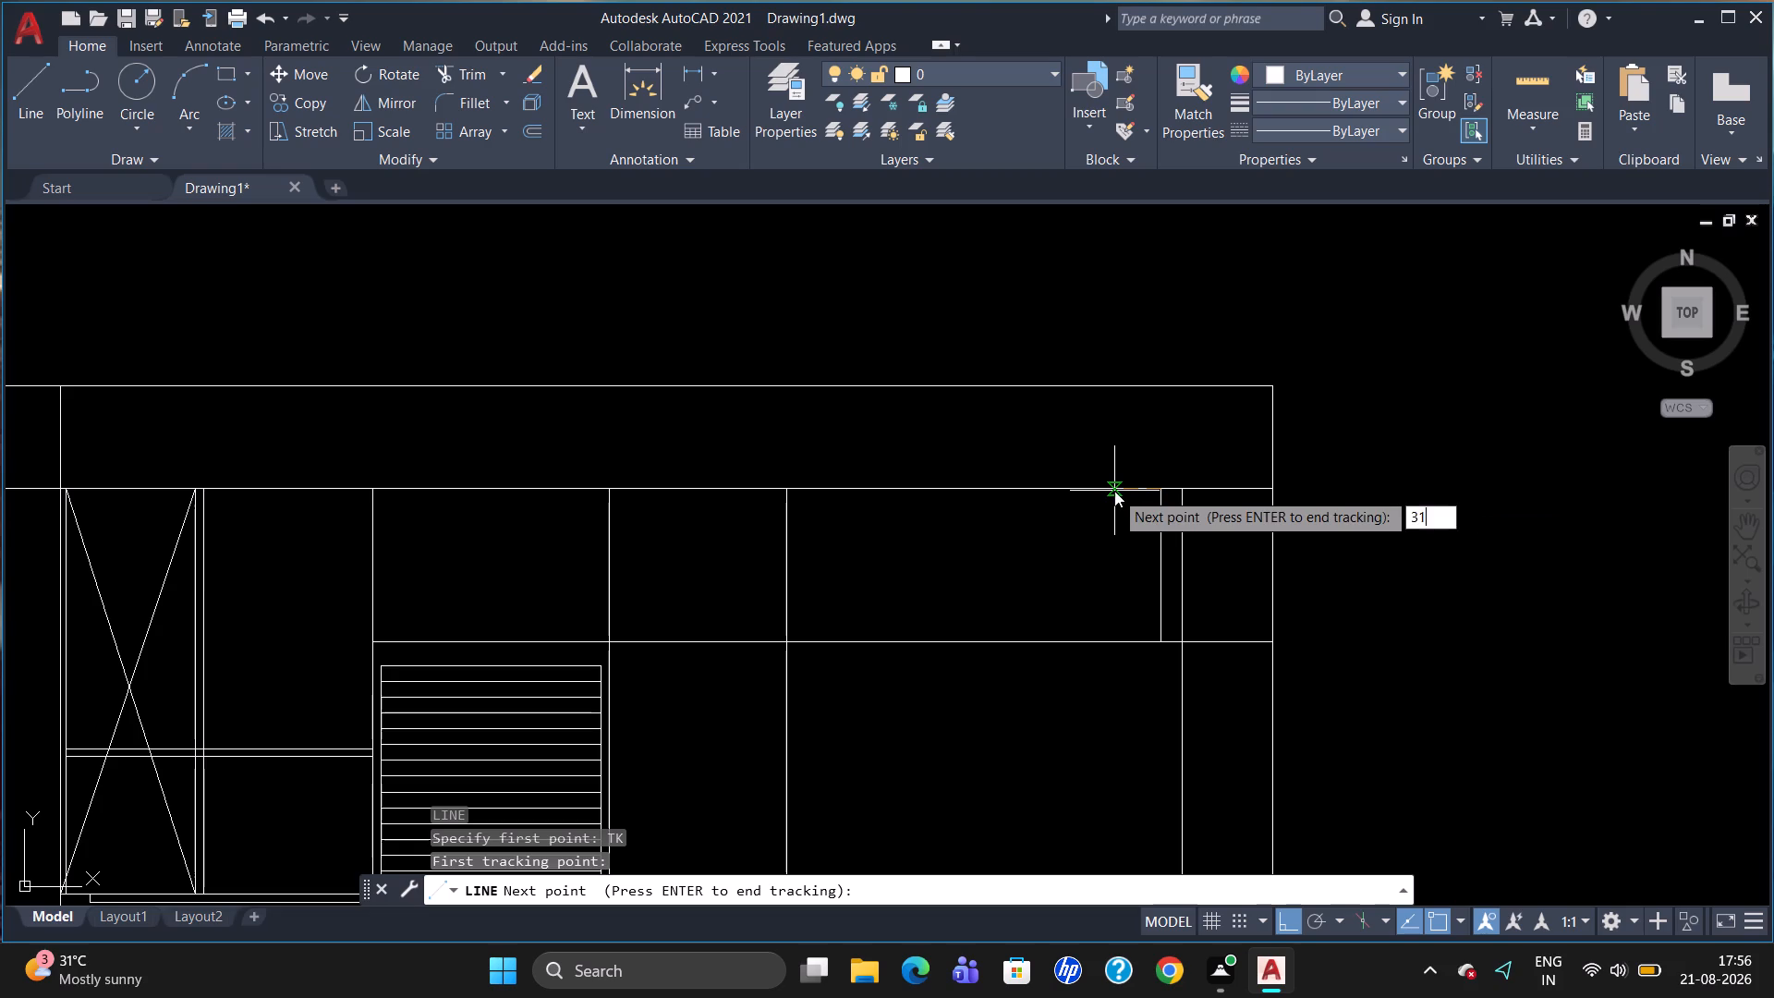
key(Return)
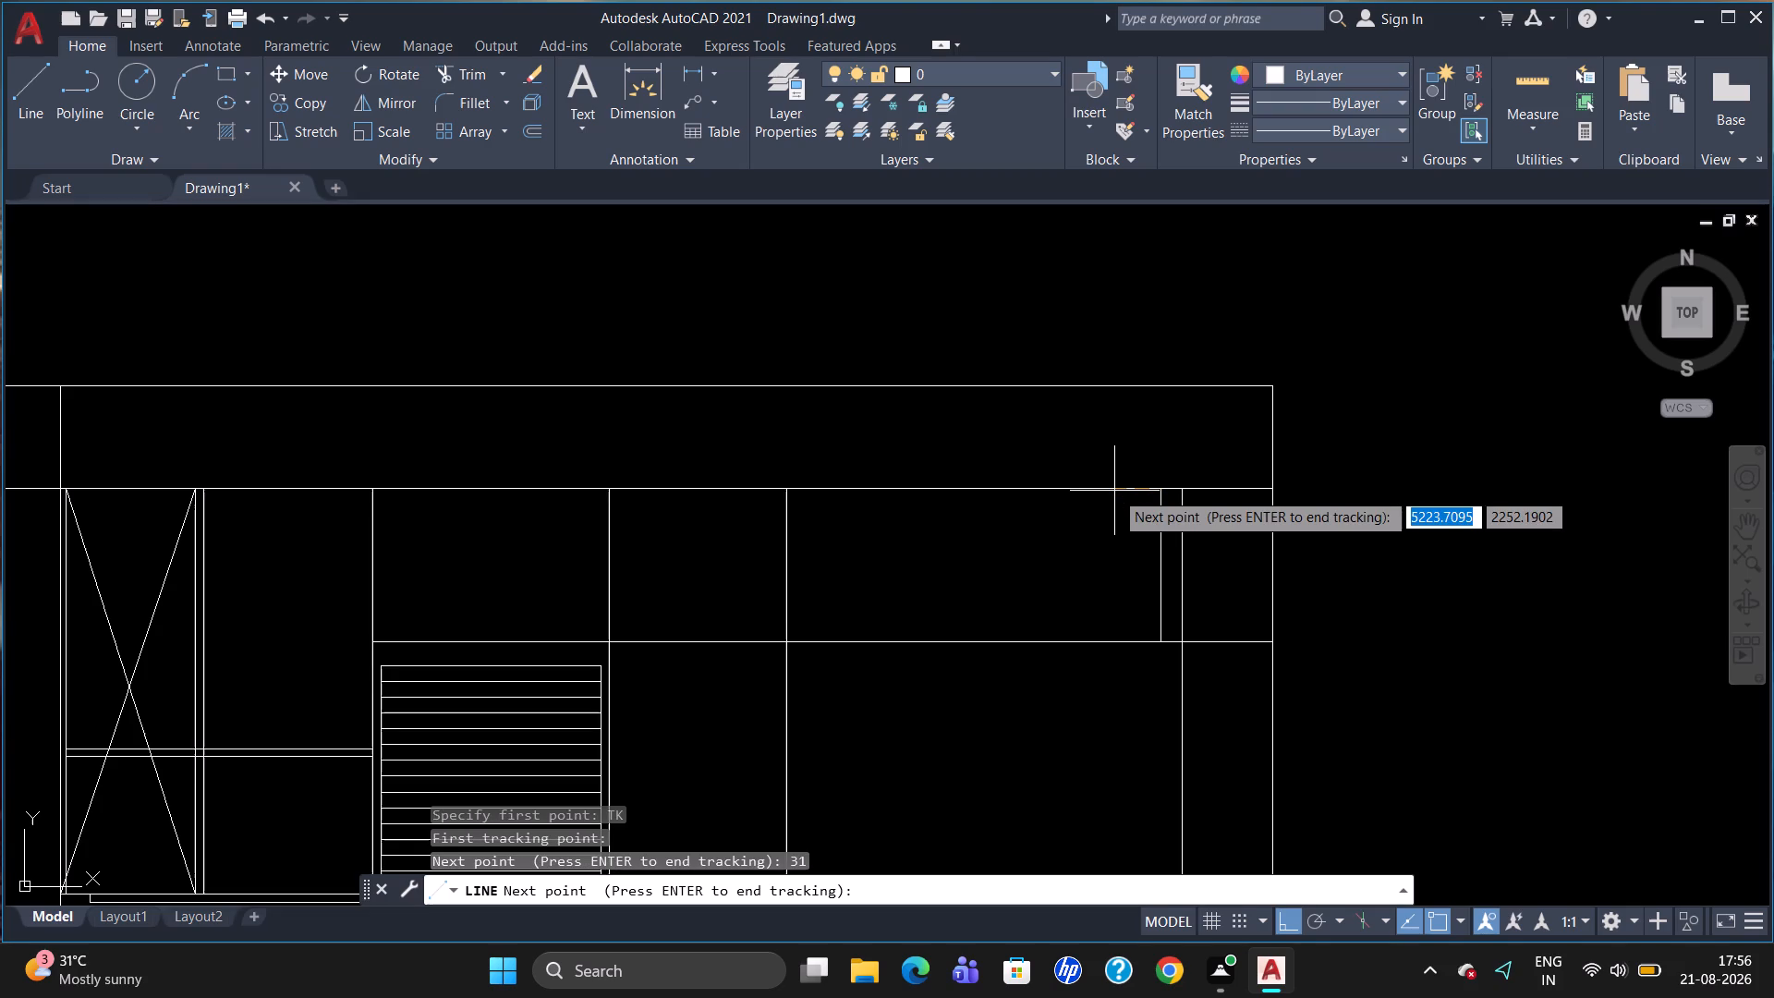
key(Return)
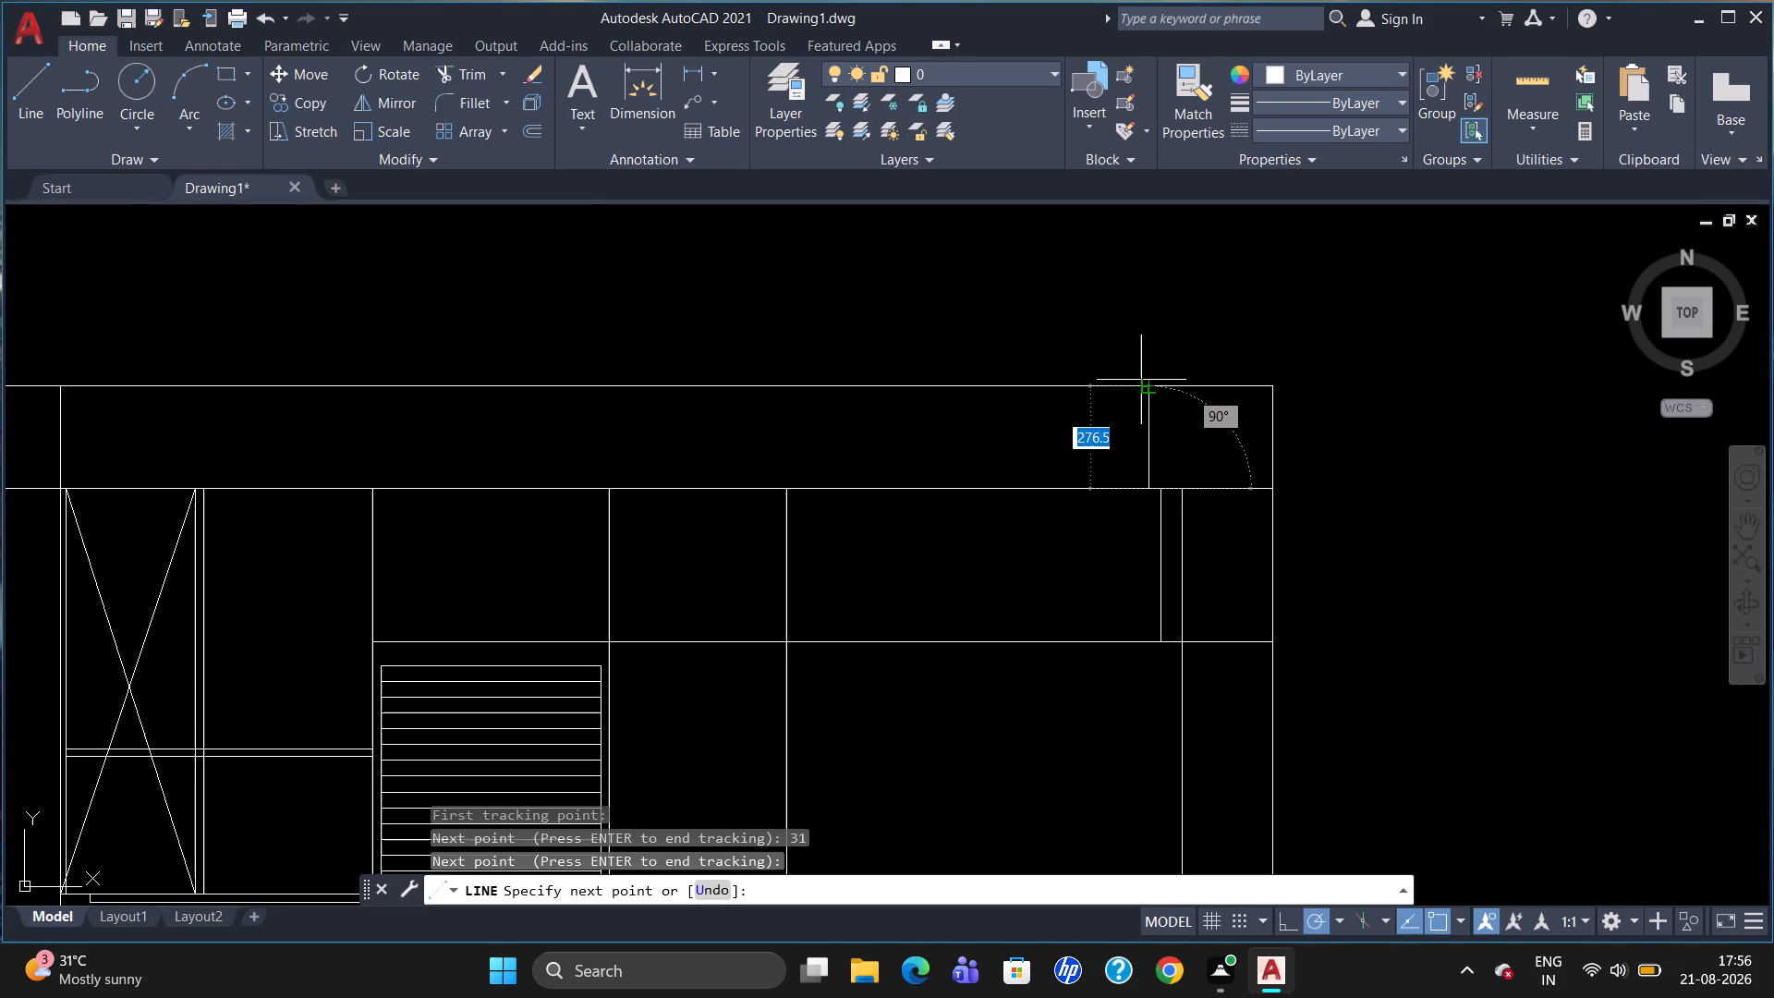
click(1148, 393)
key(Escape)
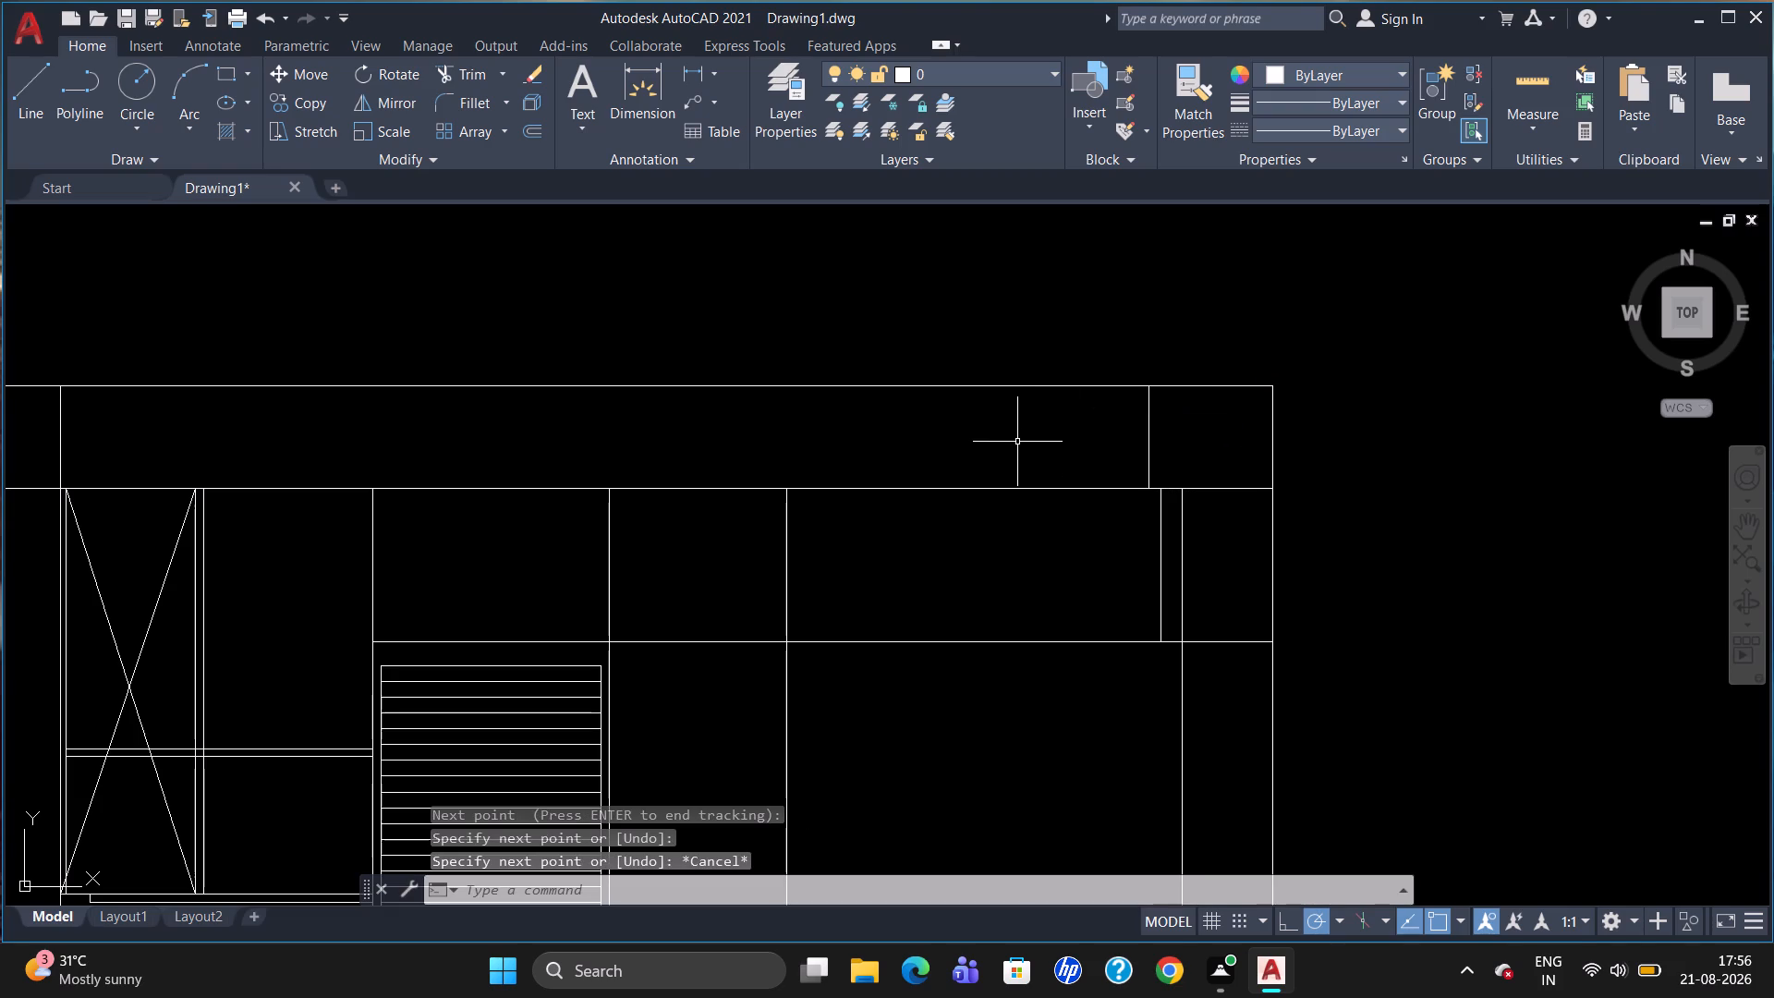
Outline the top strip's left corner box: start 150 right of the left inner vertical line, go down about 206, and run 379 to the outer edge.
scroll(1067, 446, down, 1)
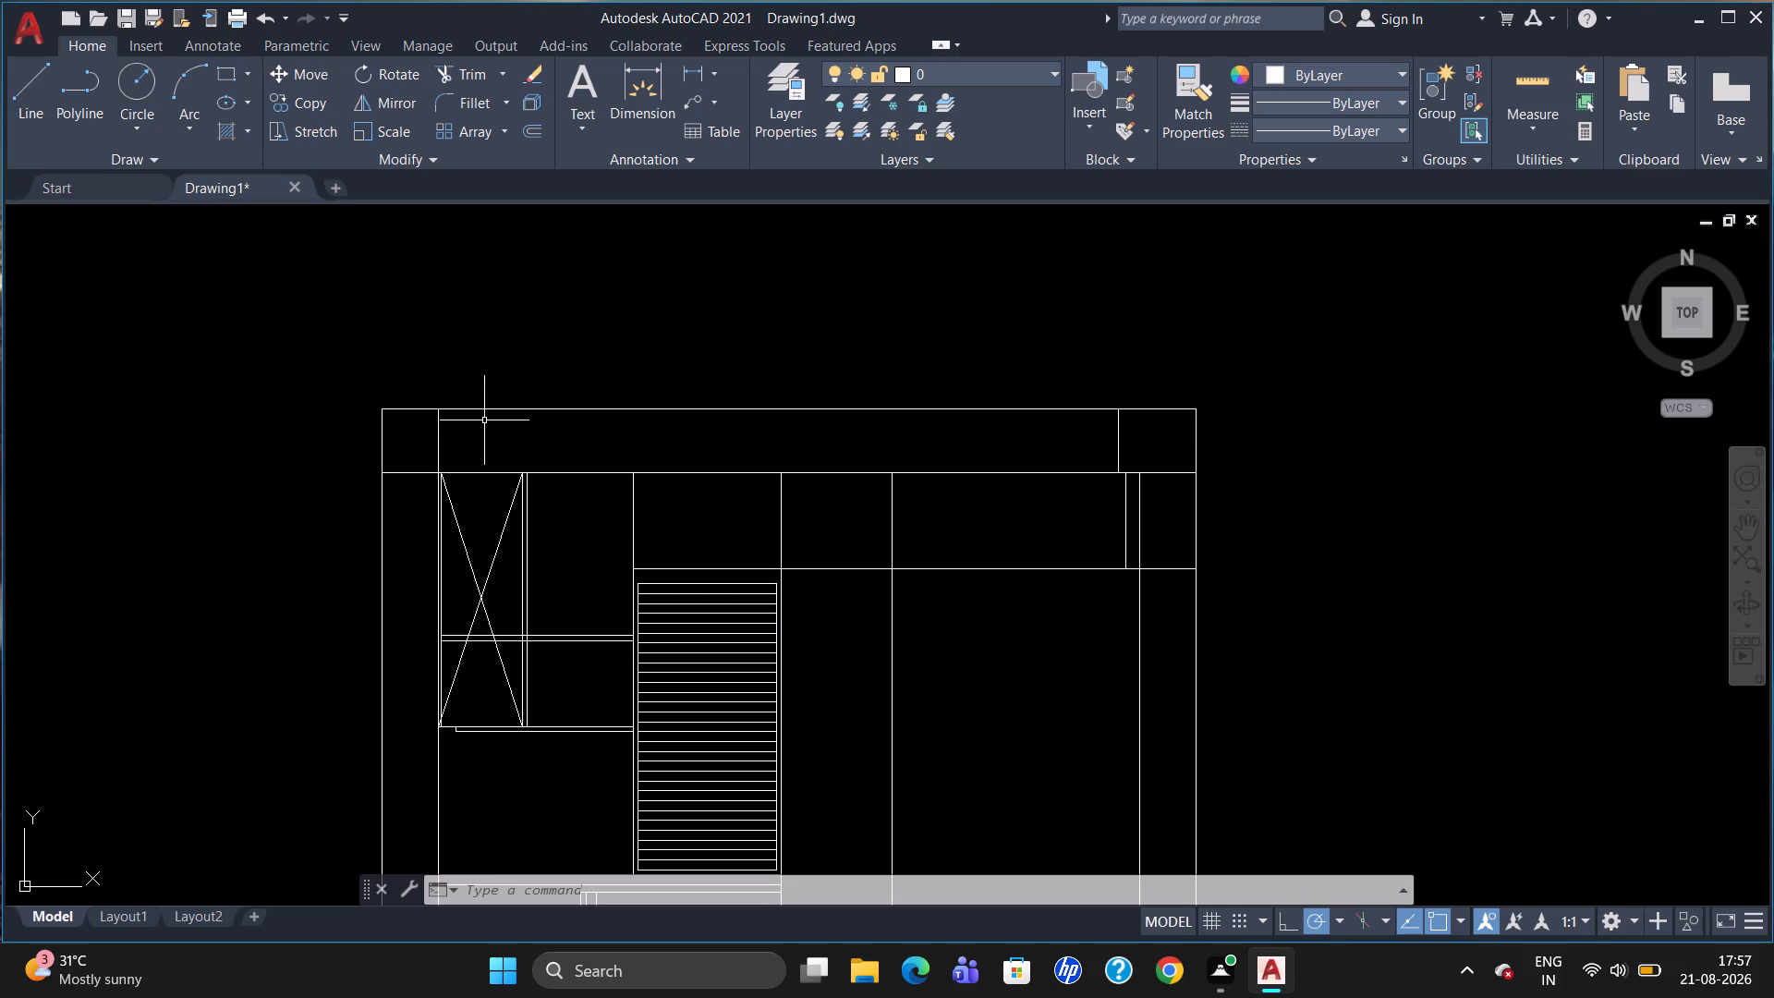
key(l)
key(Return)
text(TJ)
key(BackSpace)
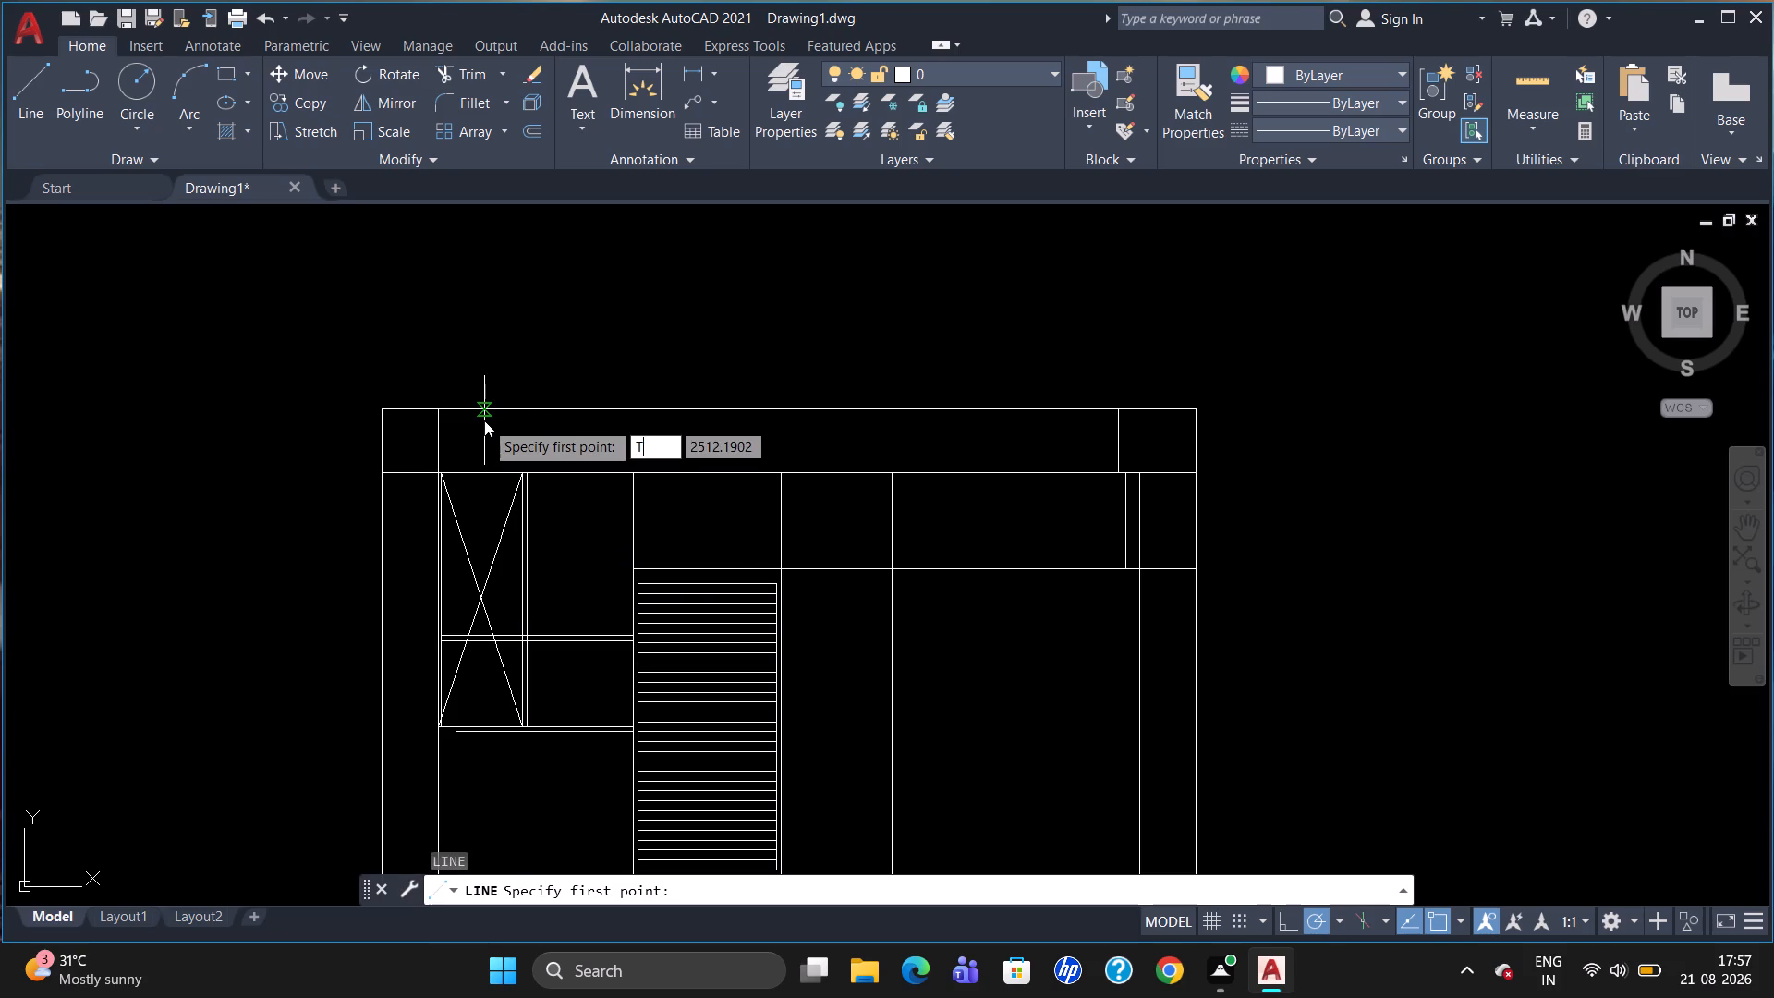
key(k)
key(Return)
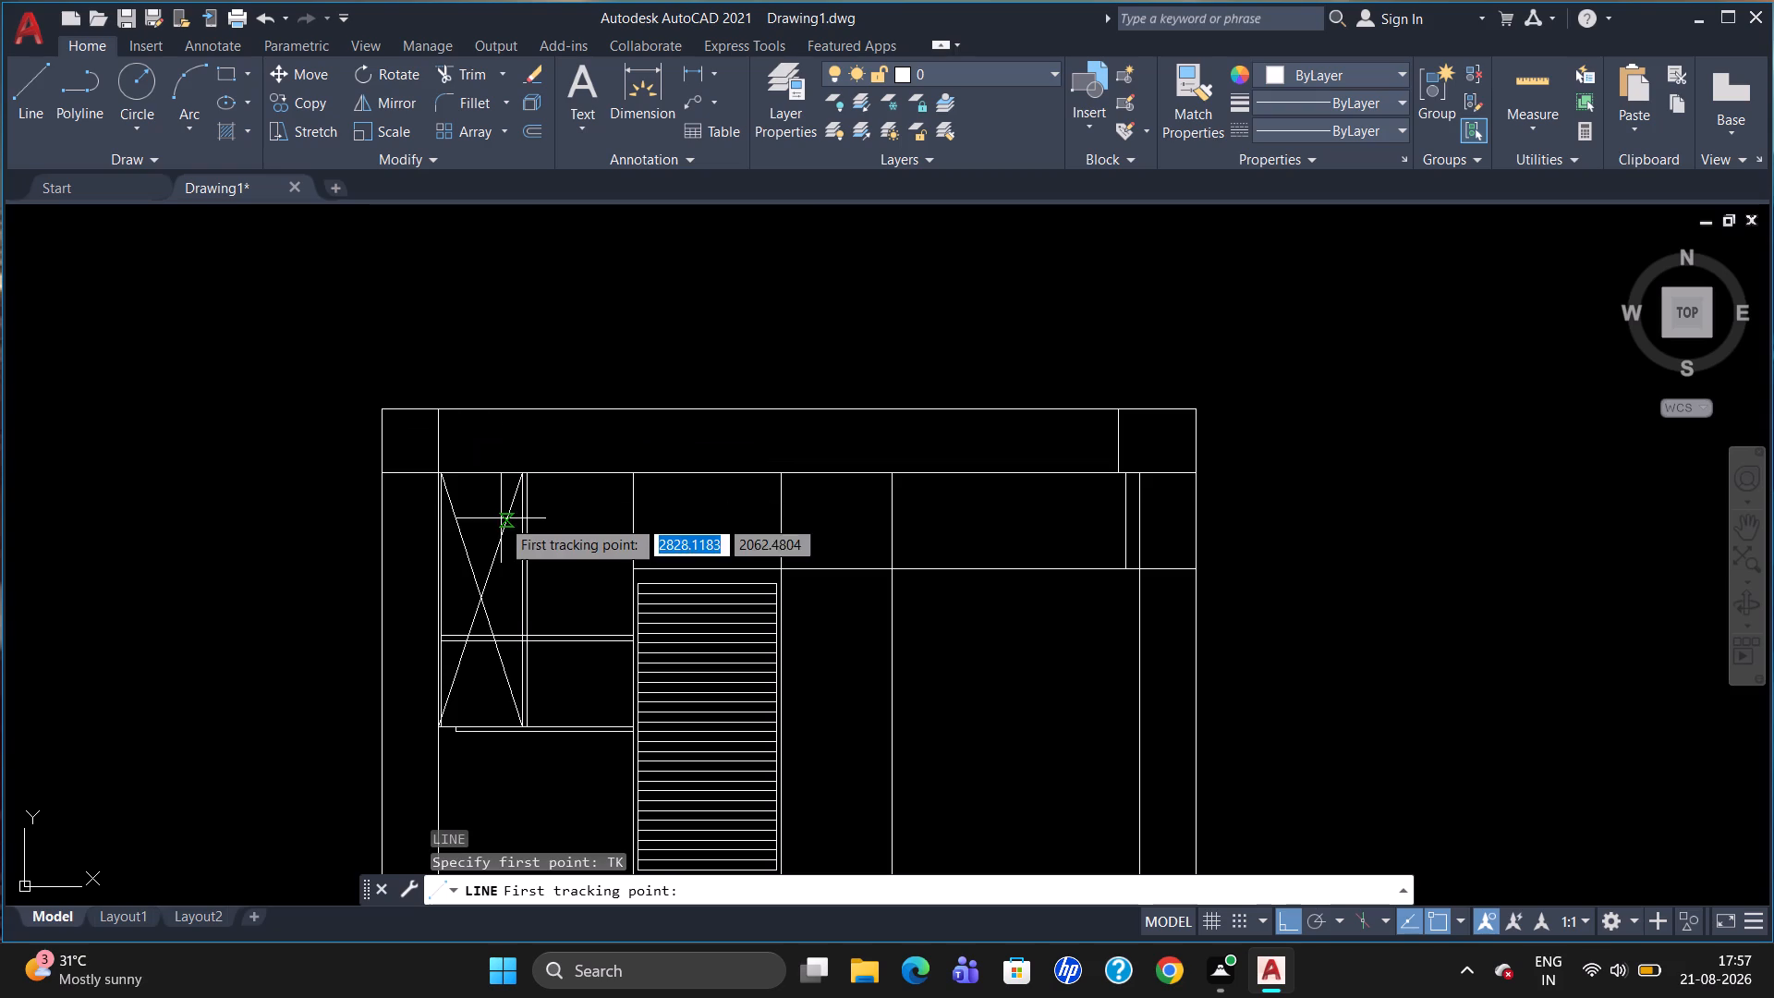
click(442, 415)
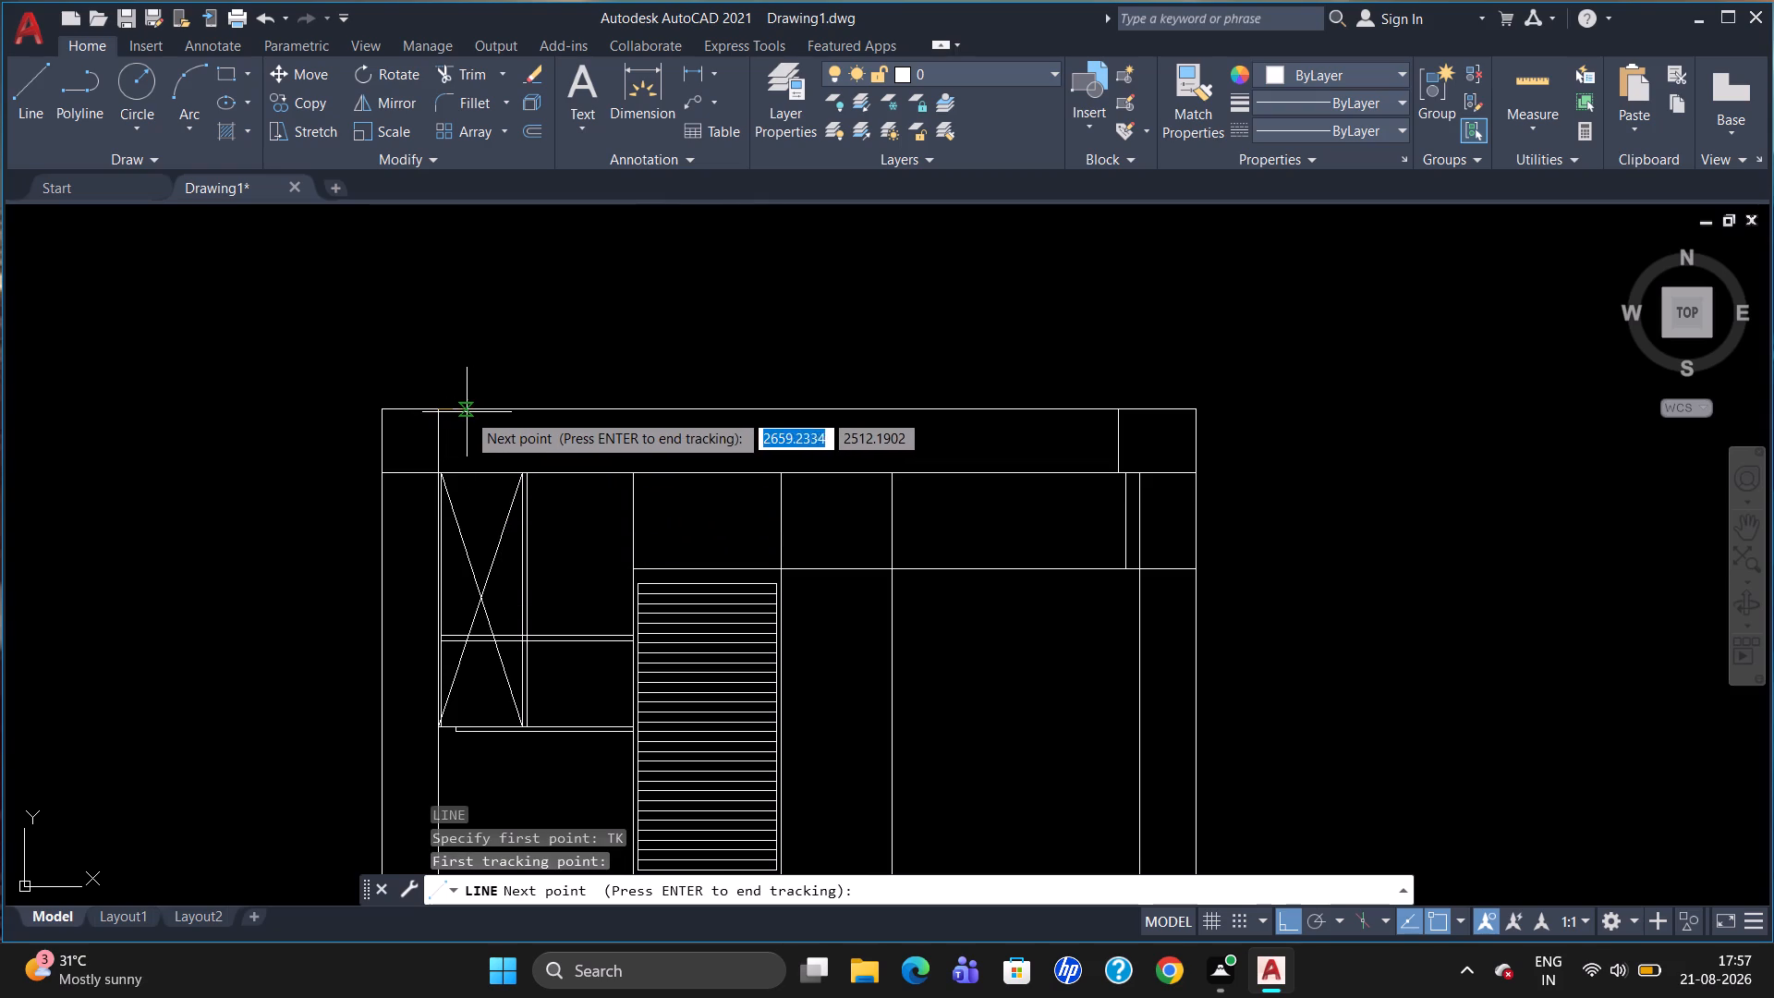
text(150)
key(Return)
key(Return)
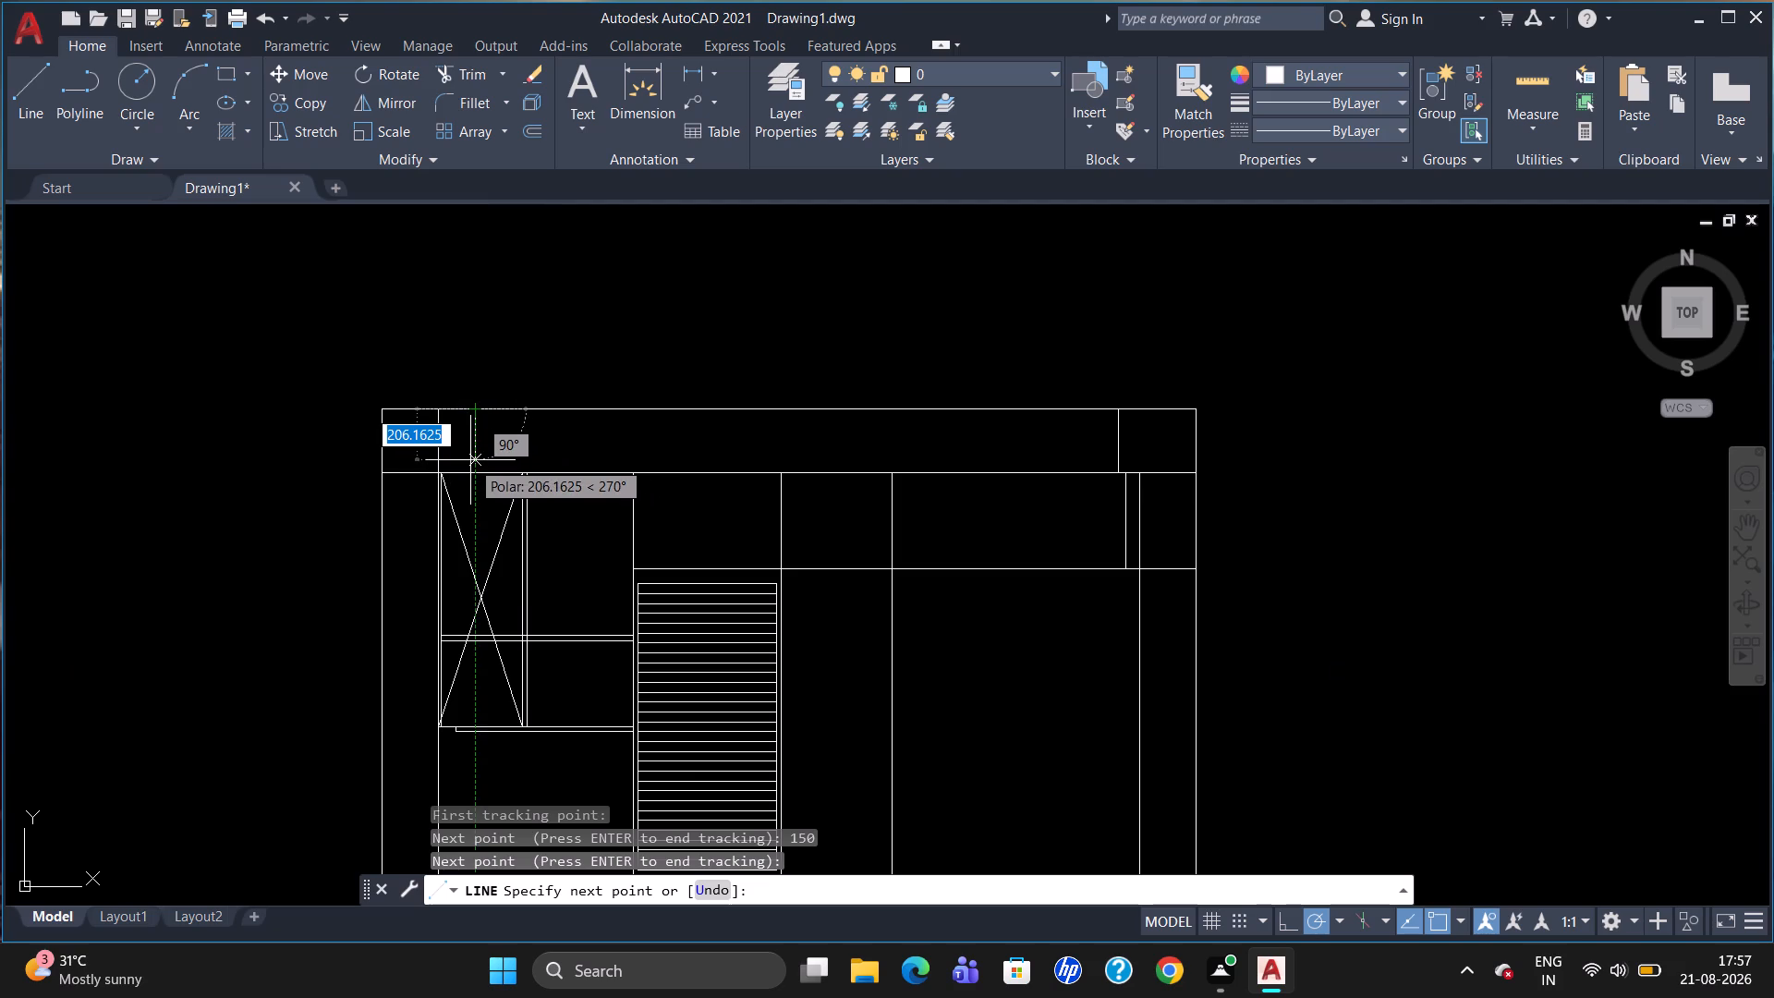
click(470, 460)
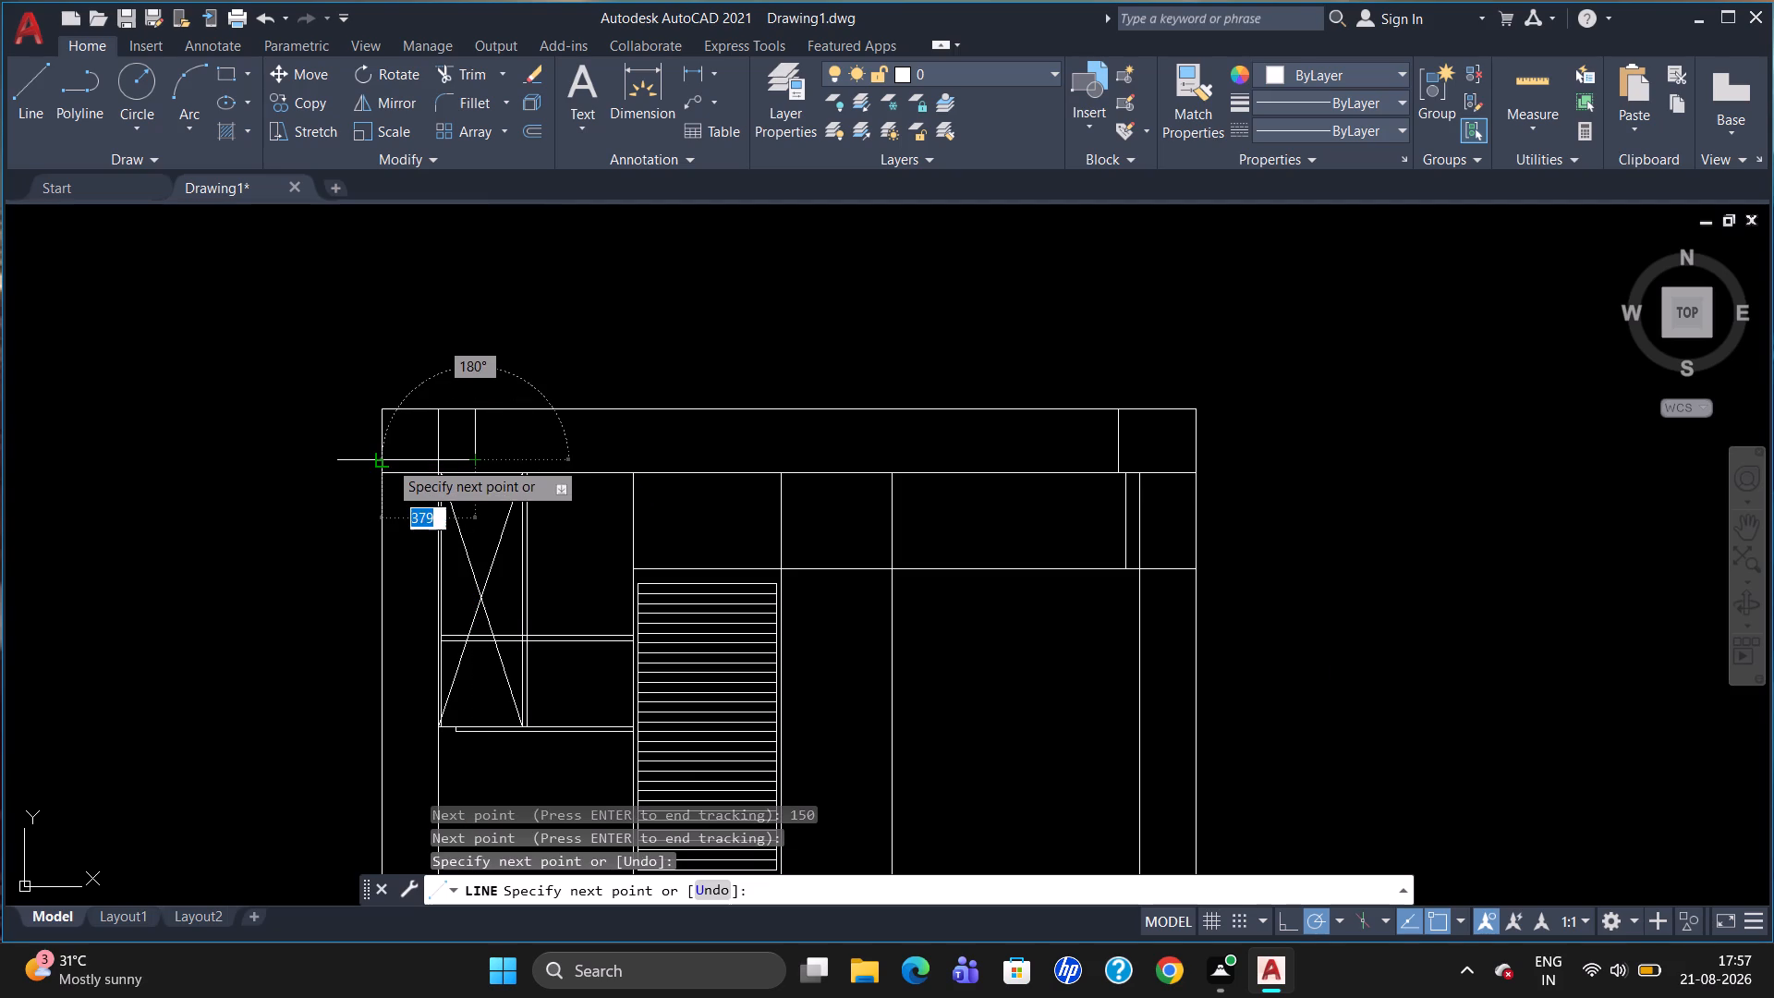
click(387, 460)
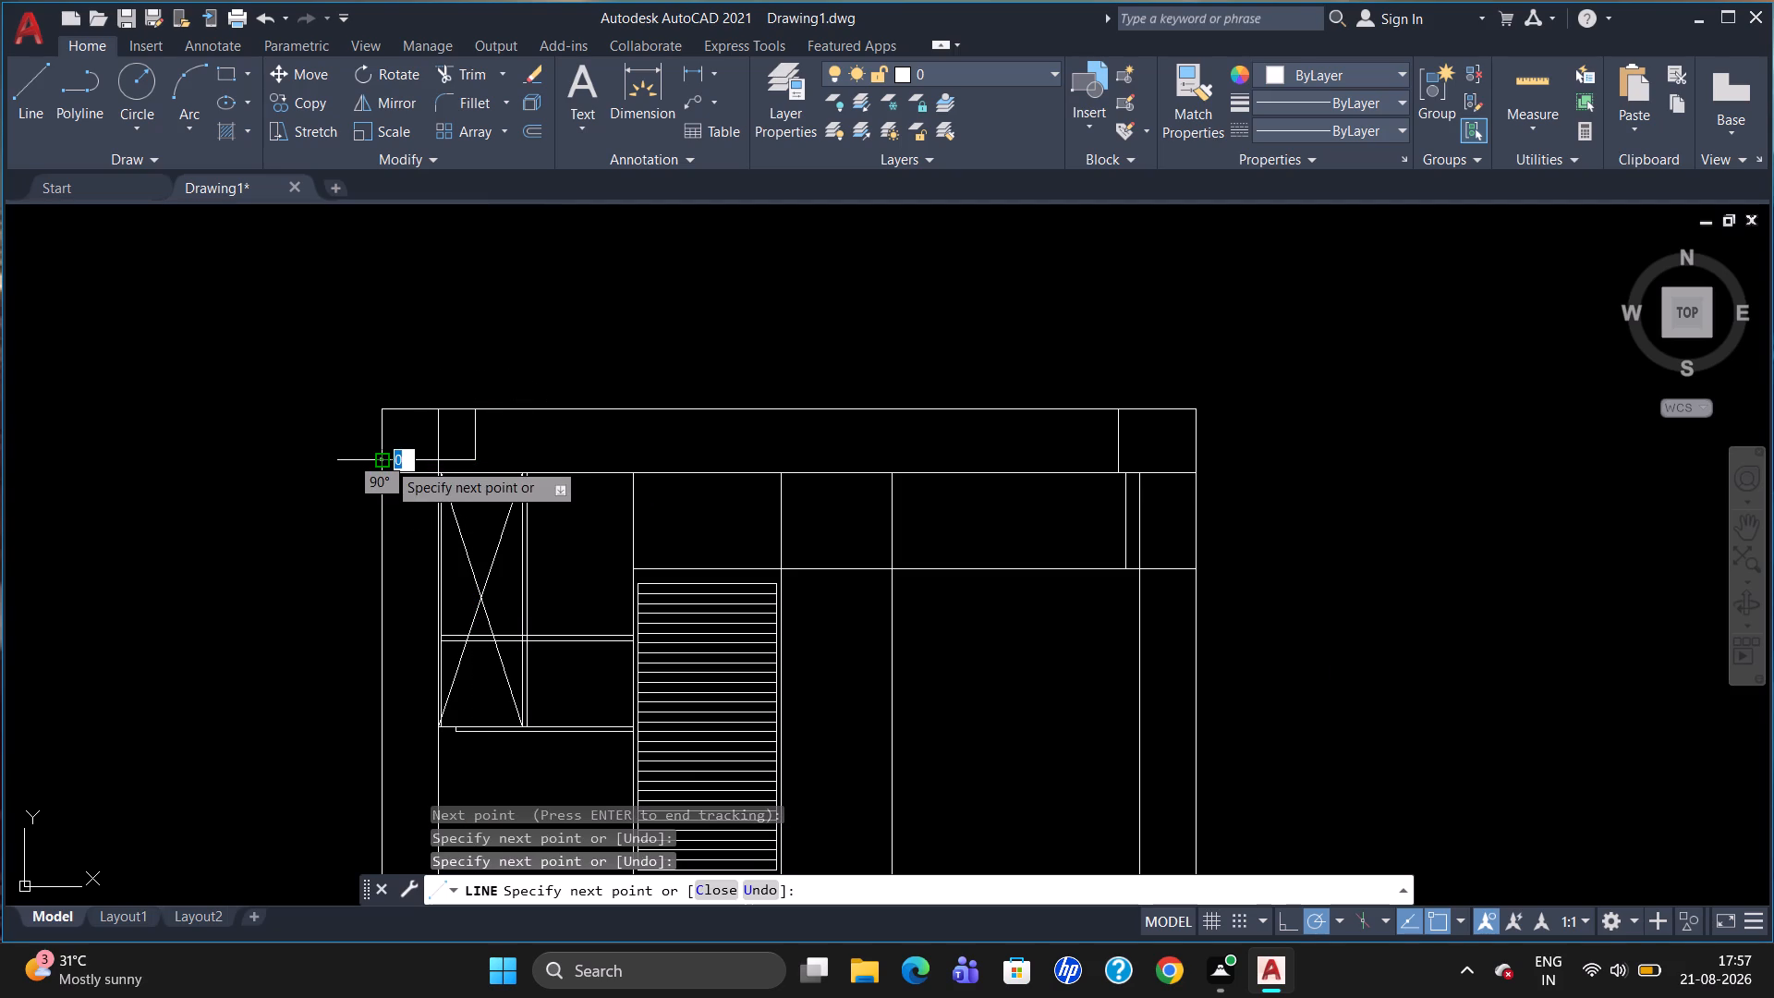
key(Escape)
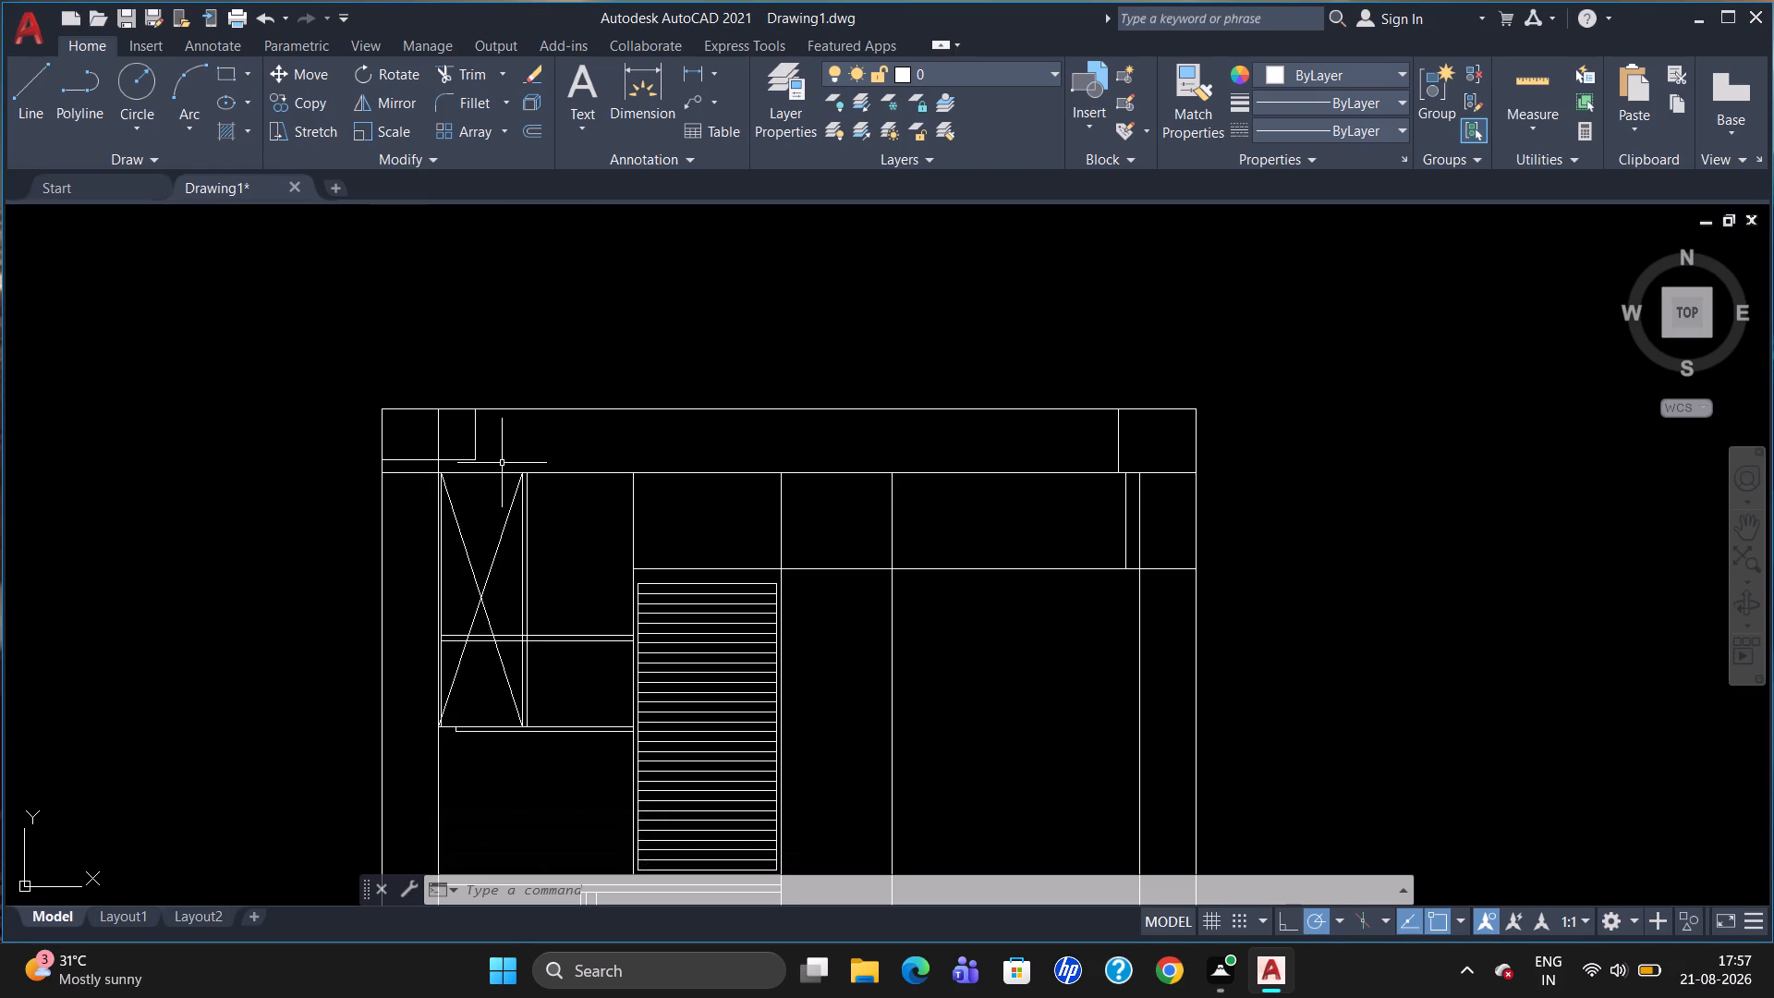
Trim the top strip's lower line between the outer left edge and the left inner vertical line.
text(TR)
key(Return)
key(Return)
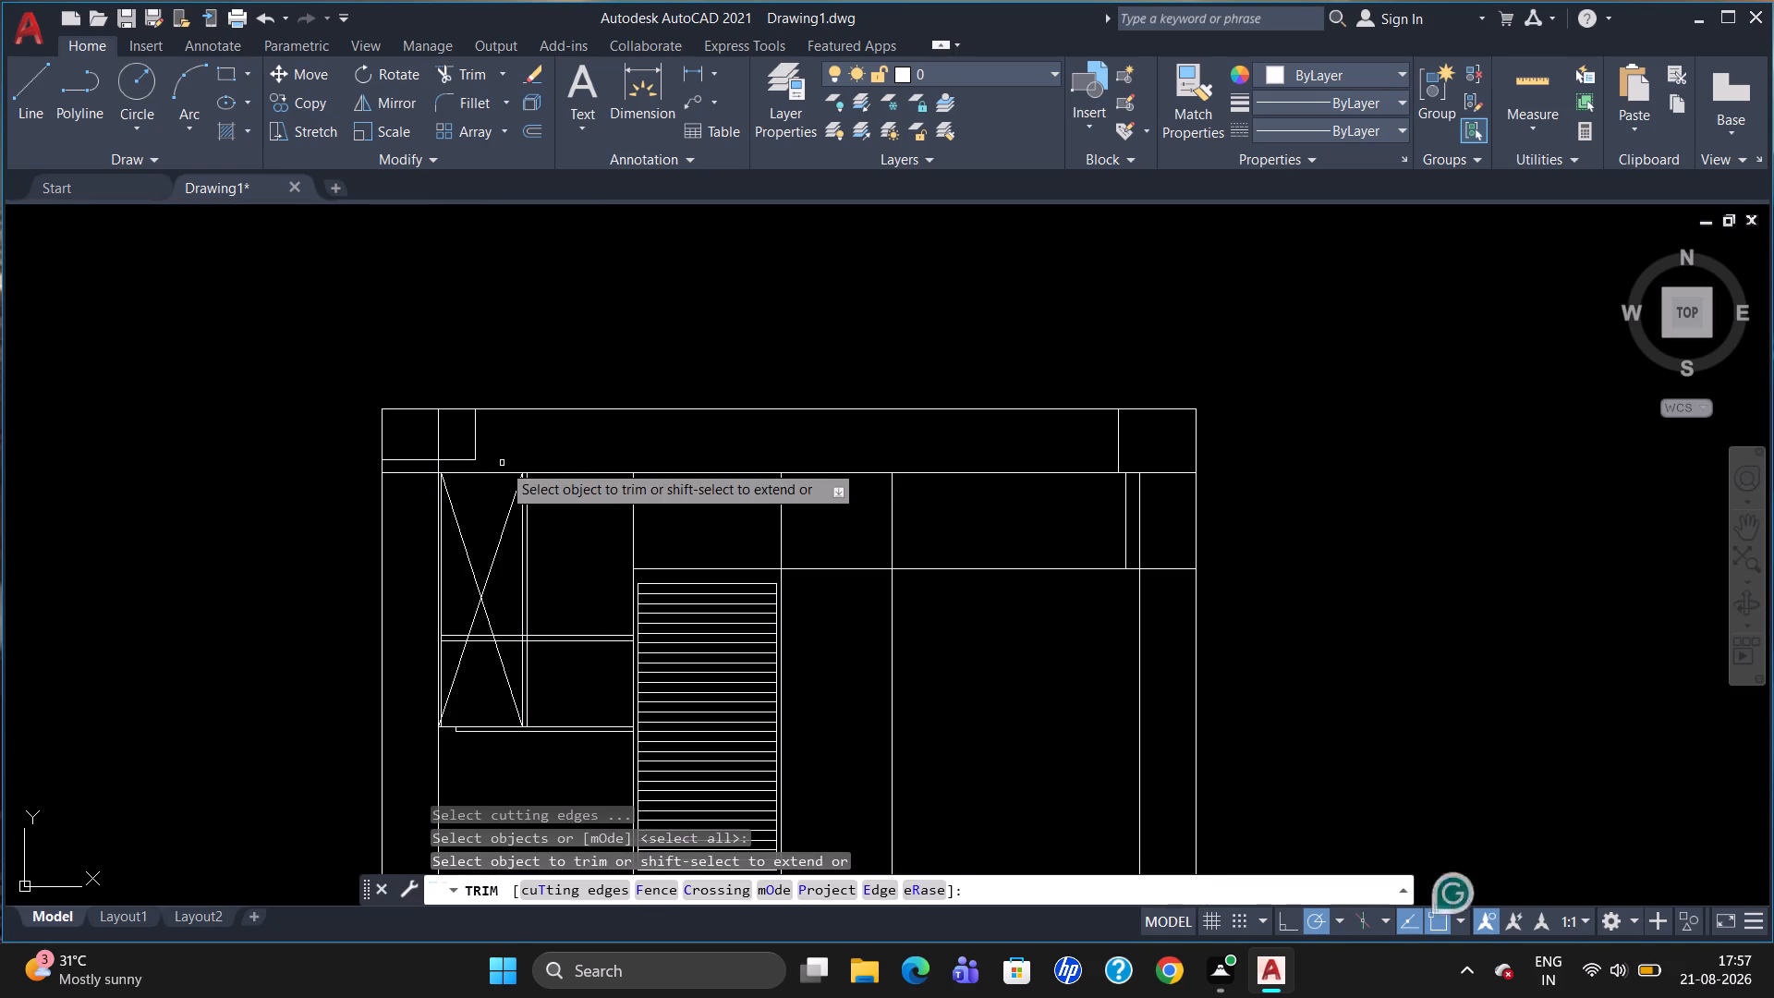
click(415, 474)
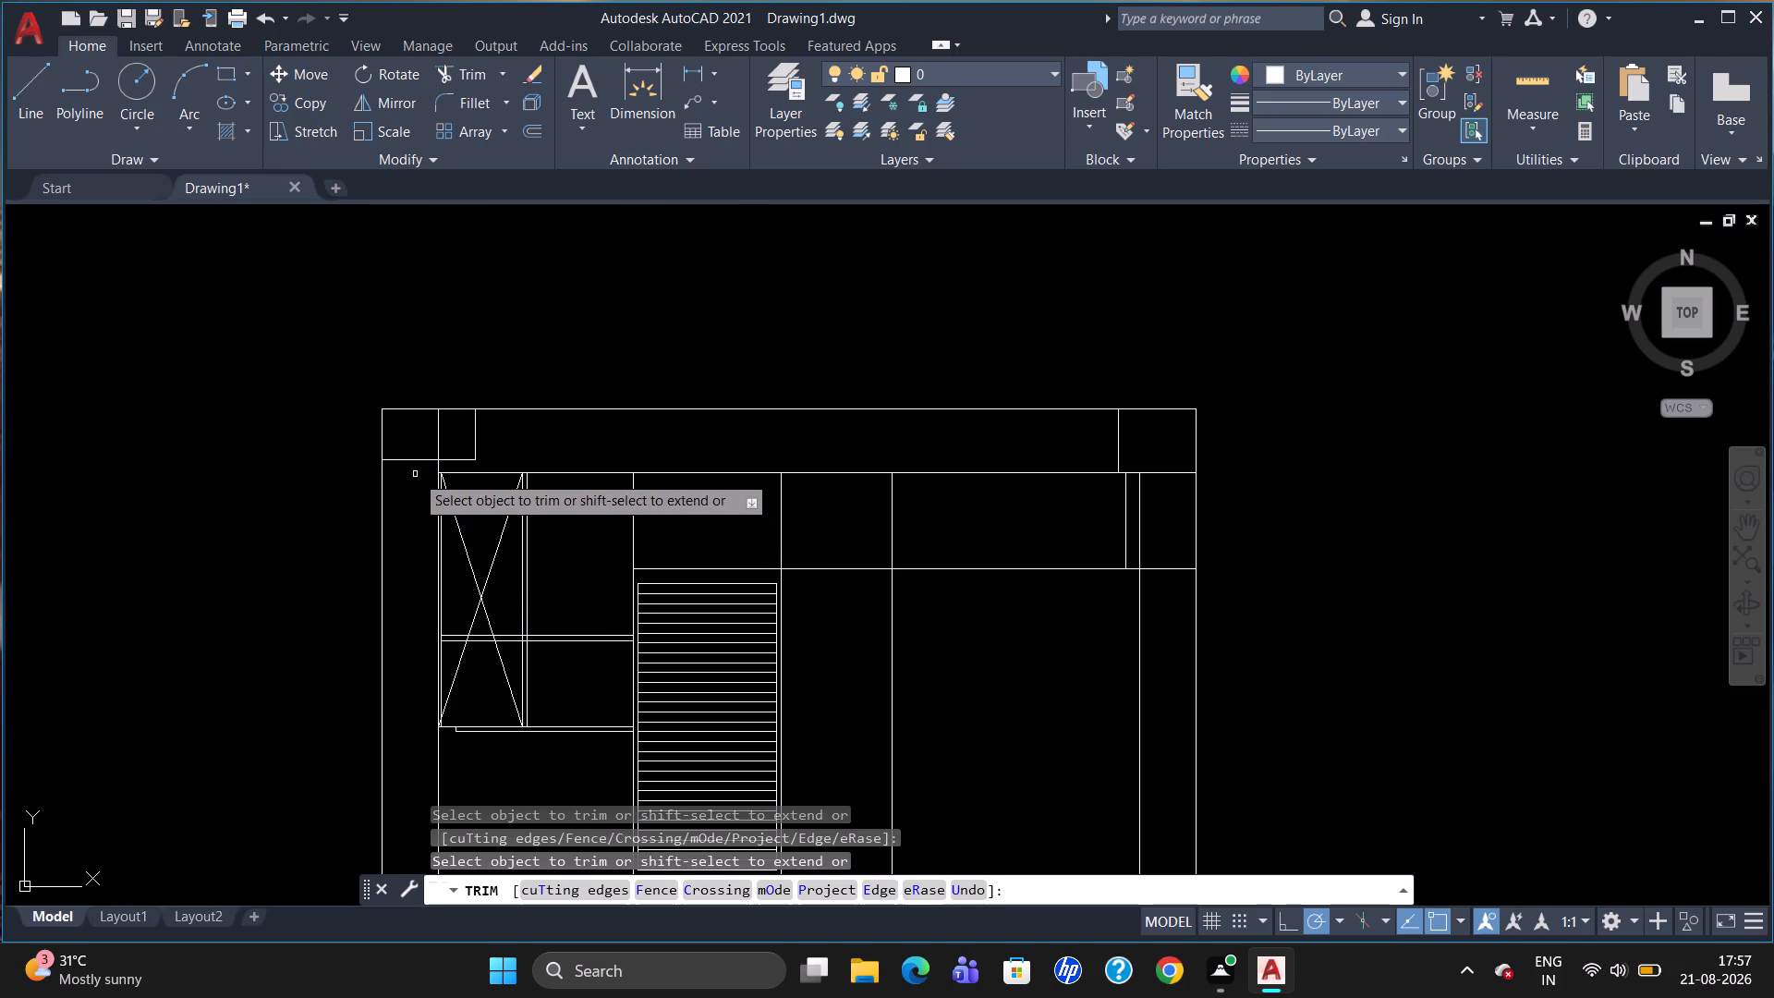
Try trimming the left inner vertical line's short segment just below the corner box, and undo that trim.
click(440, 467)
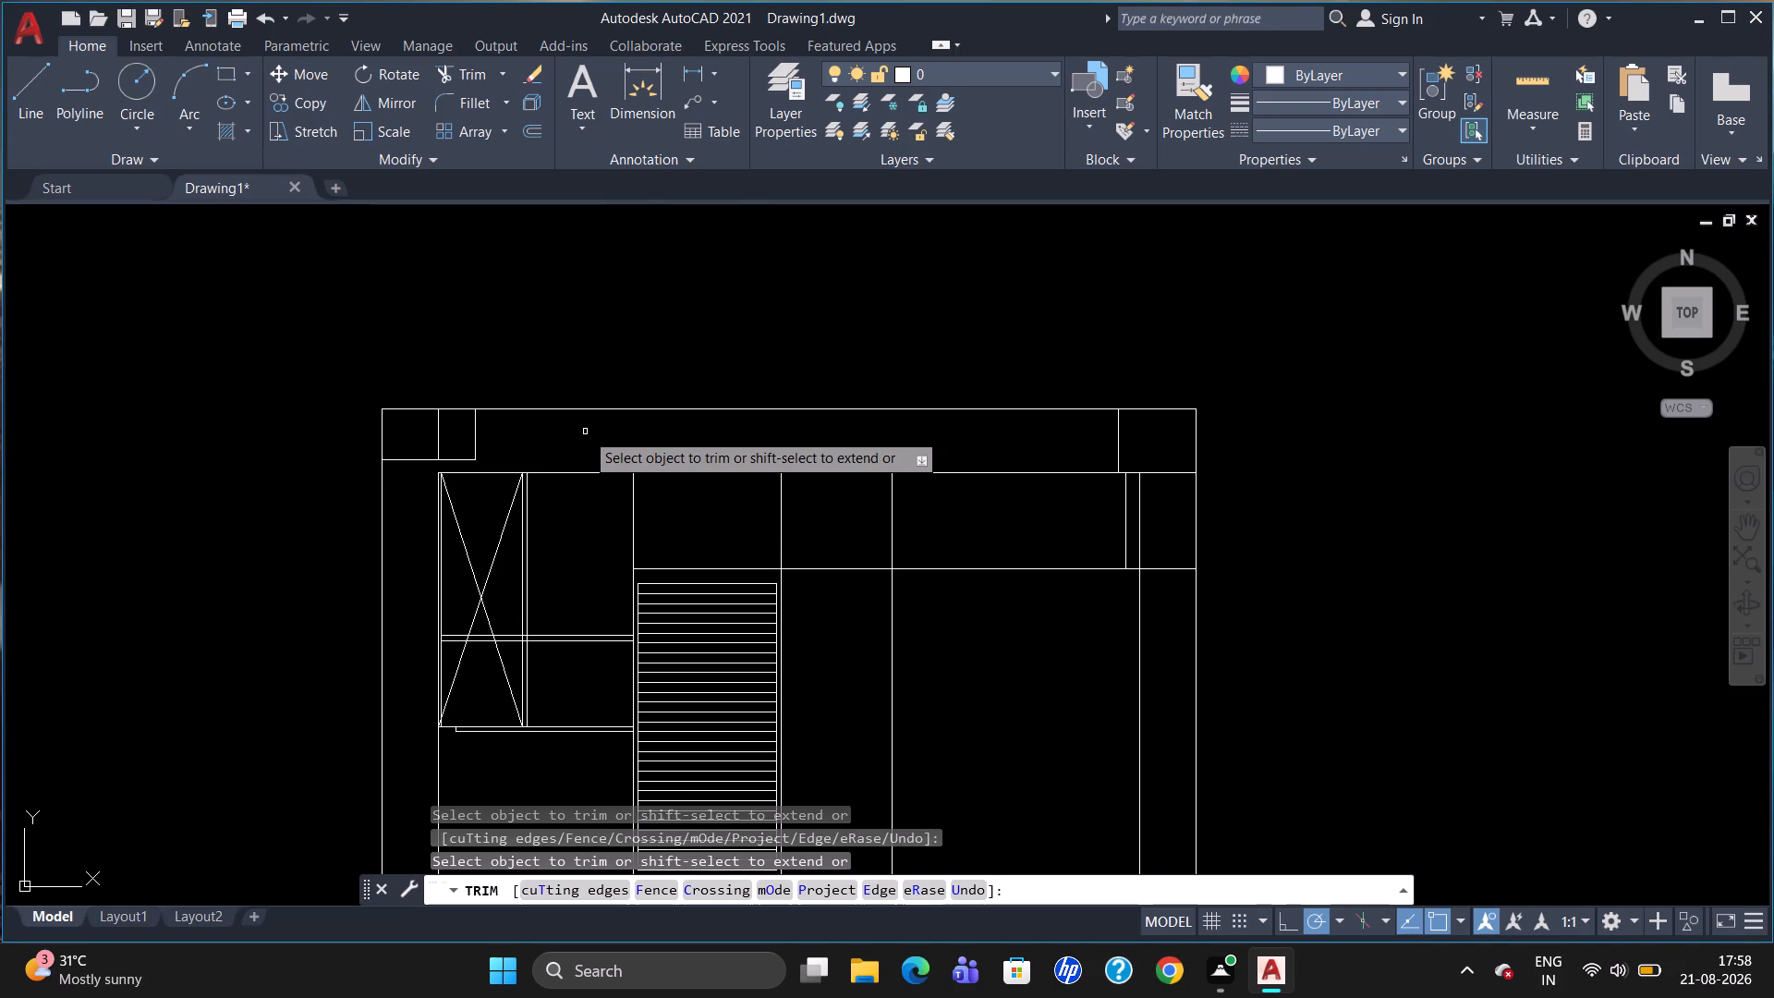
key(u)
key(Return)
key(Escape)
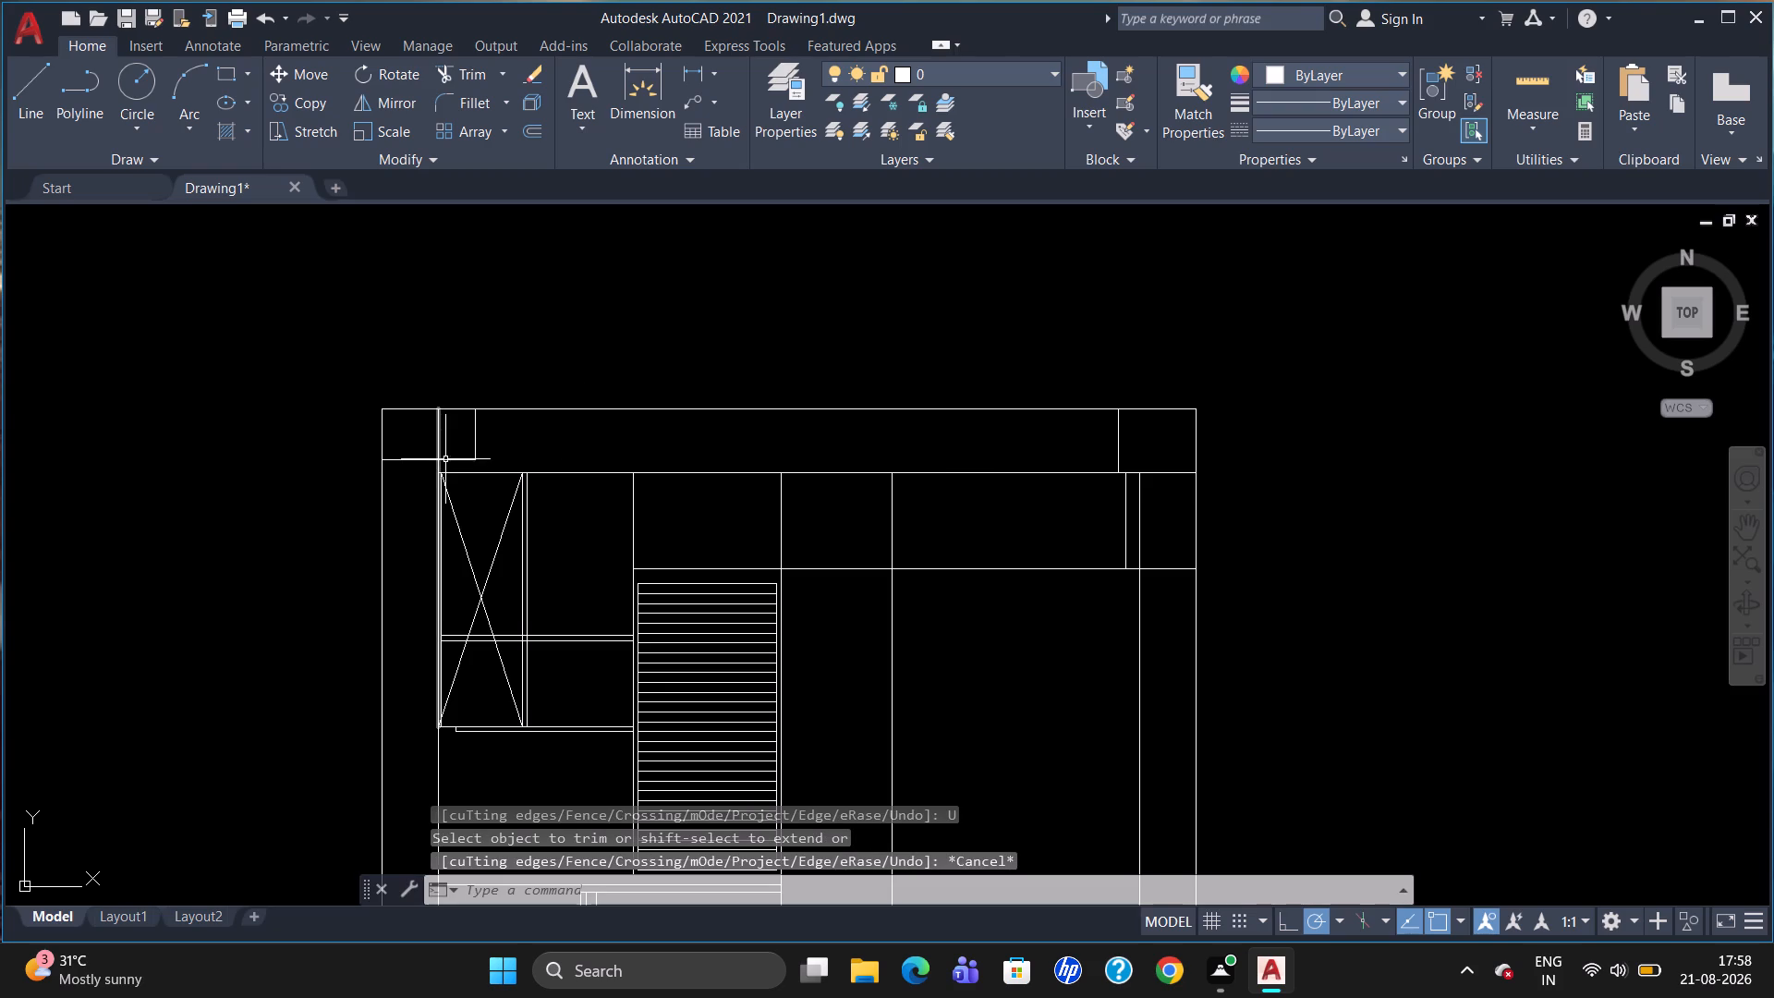
Trim the left inner vertical line's segment inside the corner box of the top strip.
text(TR)
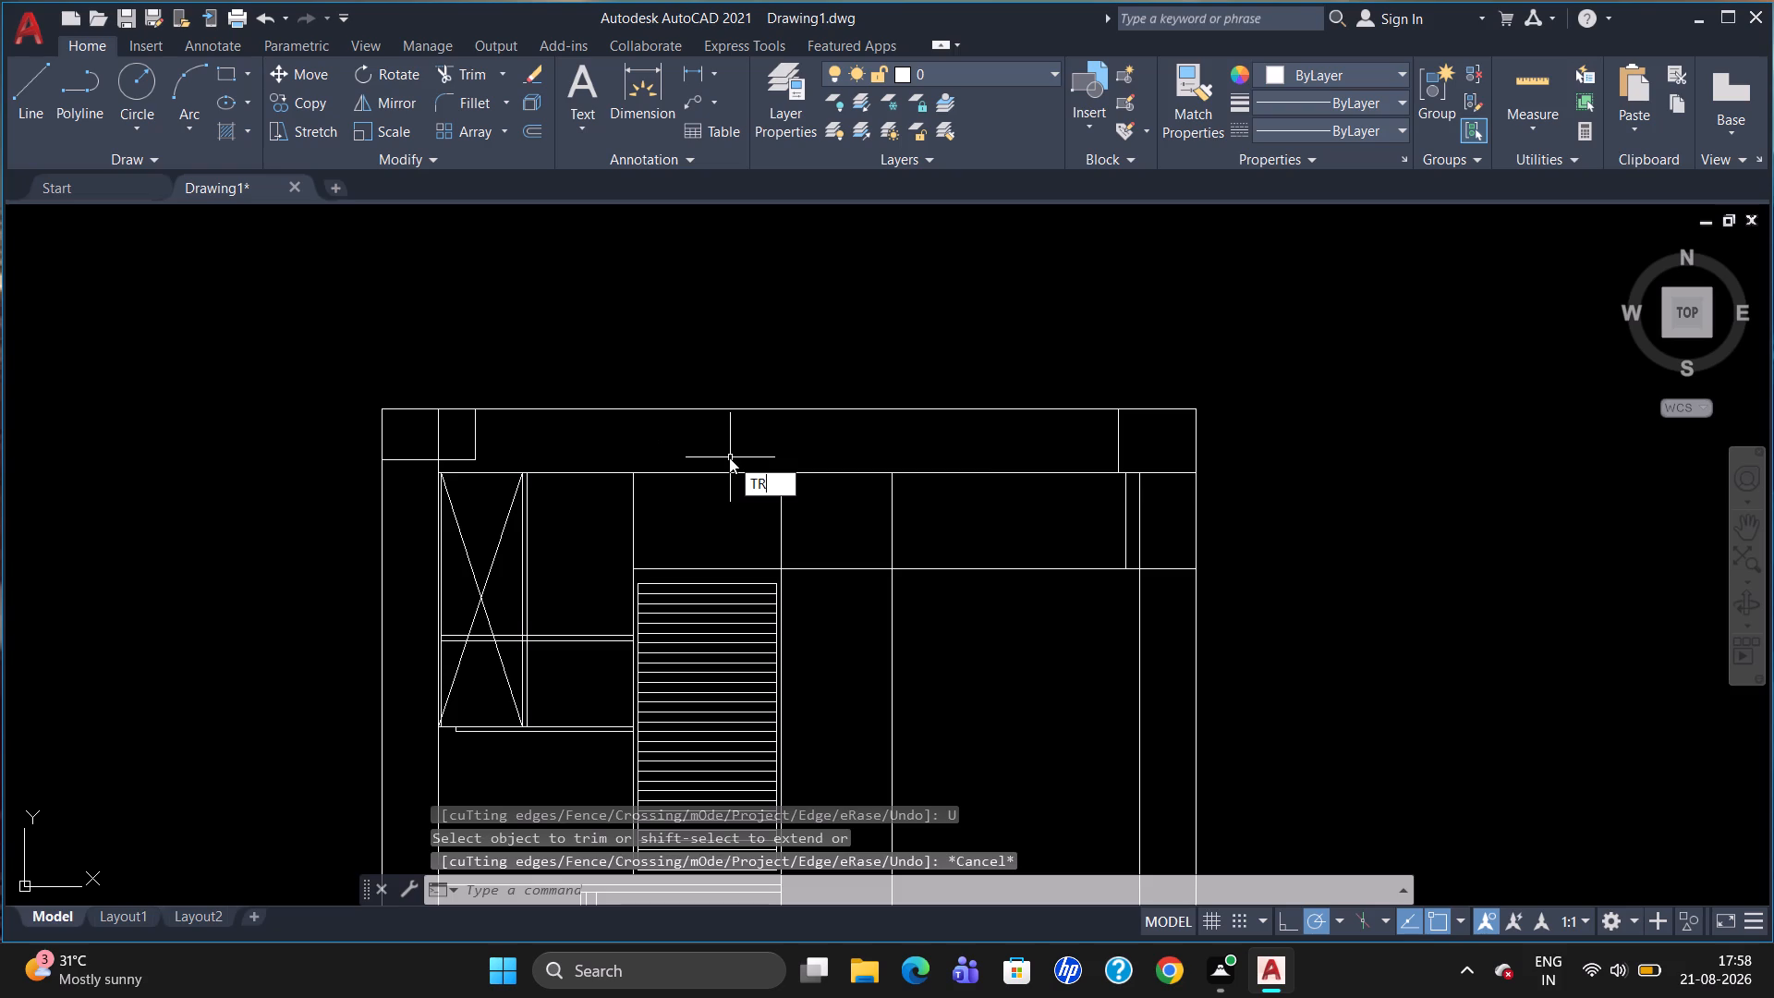
key(Return)
key(Return)
click(438, 434)
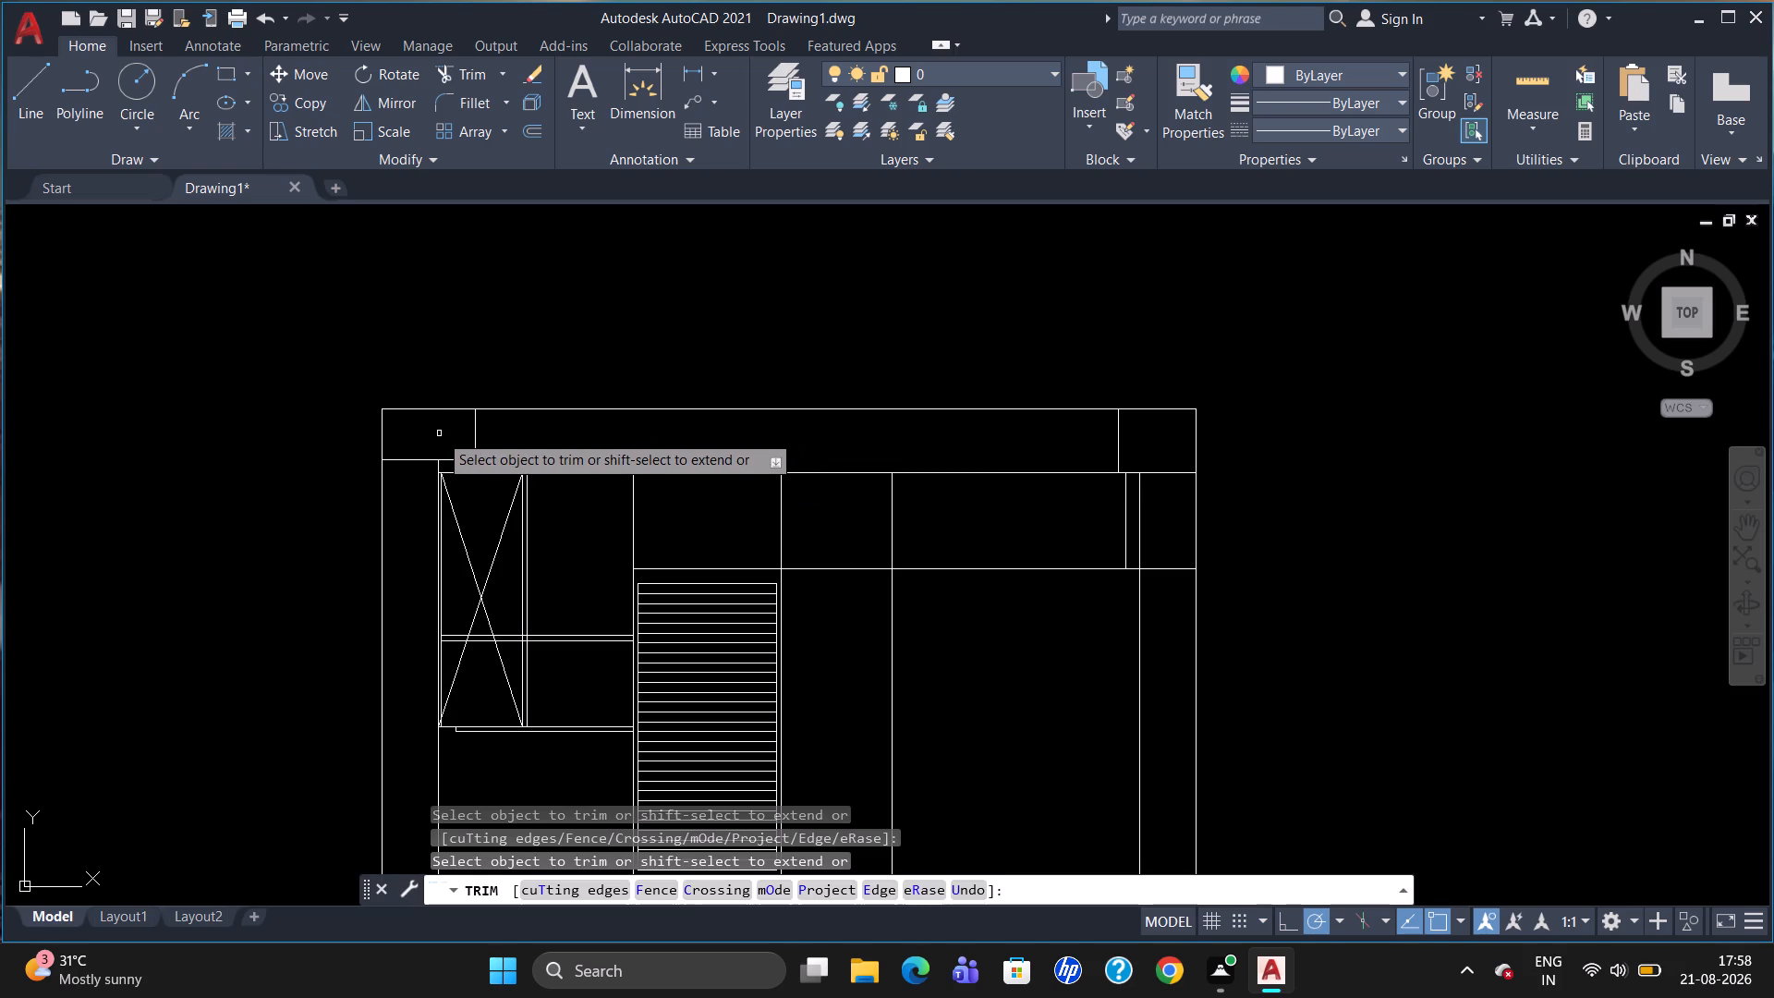
key(Escape)
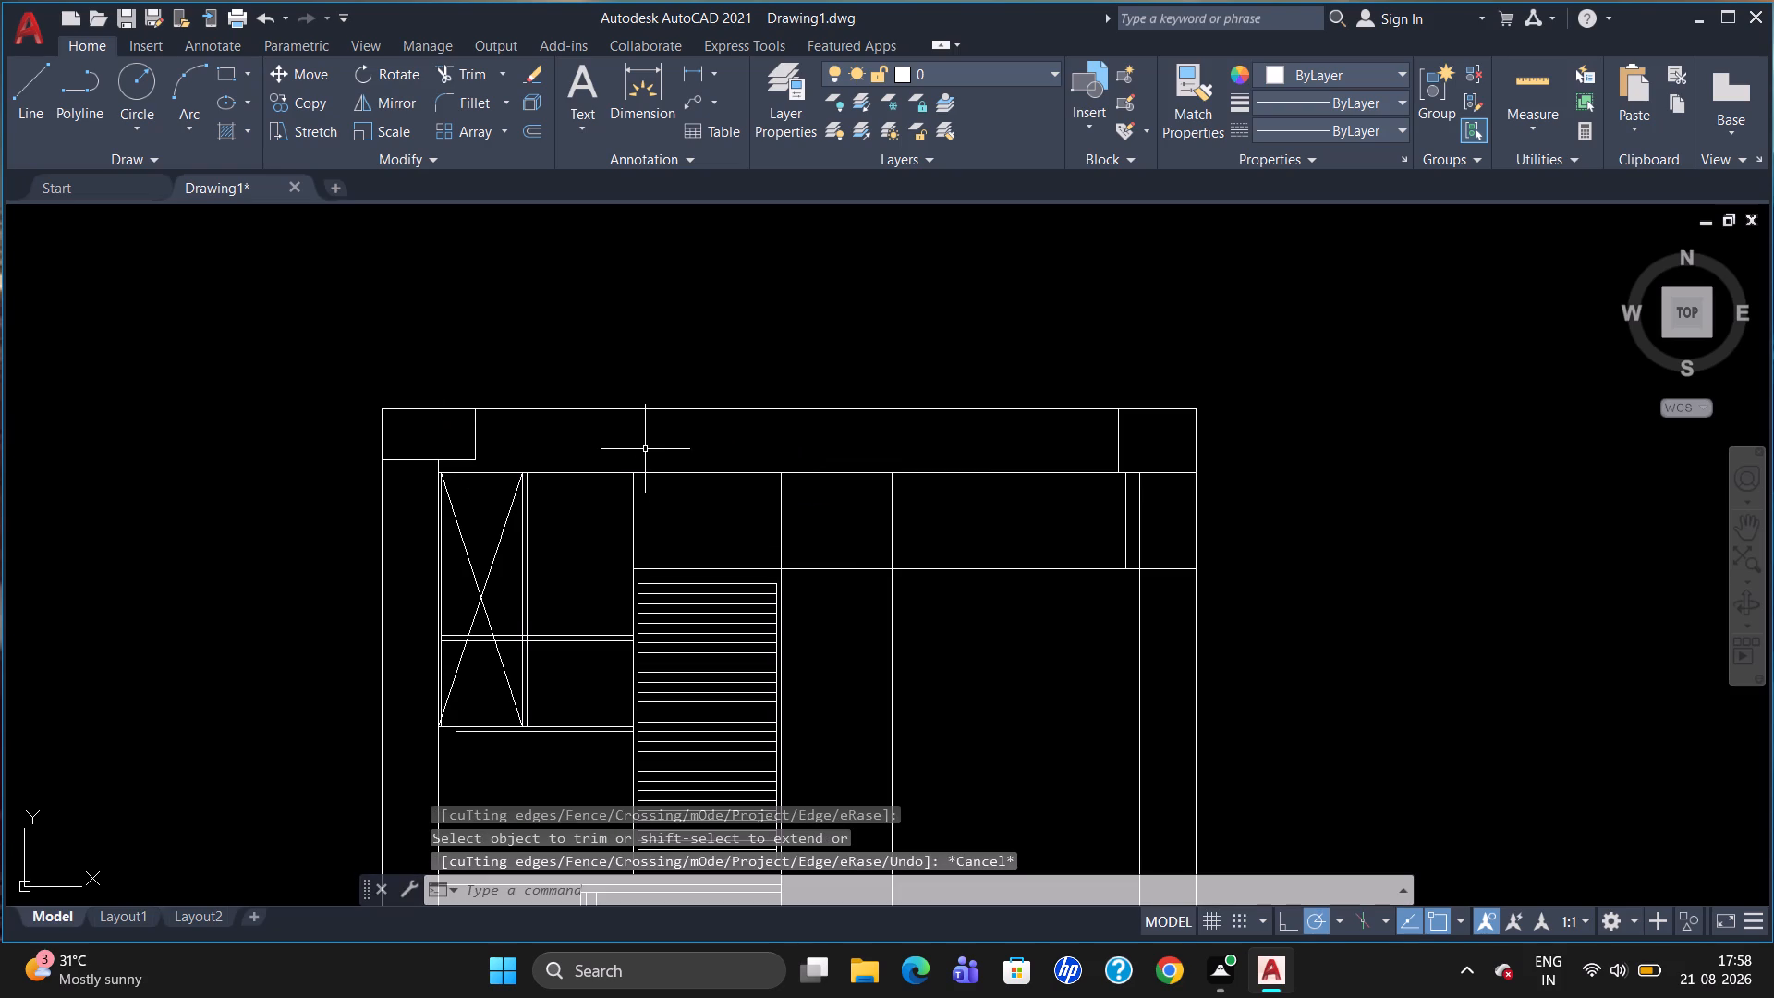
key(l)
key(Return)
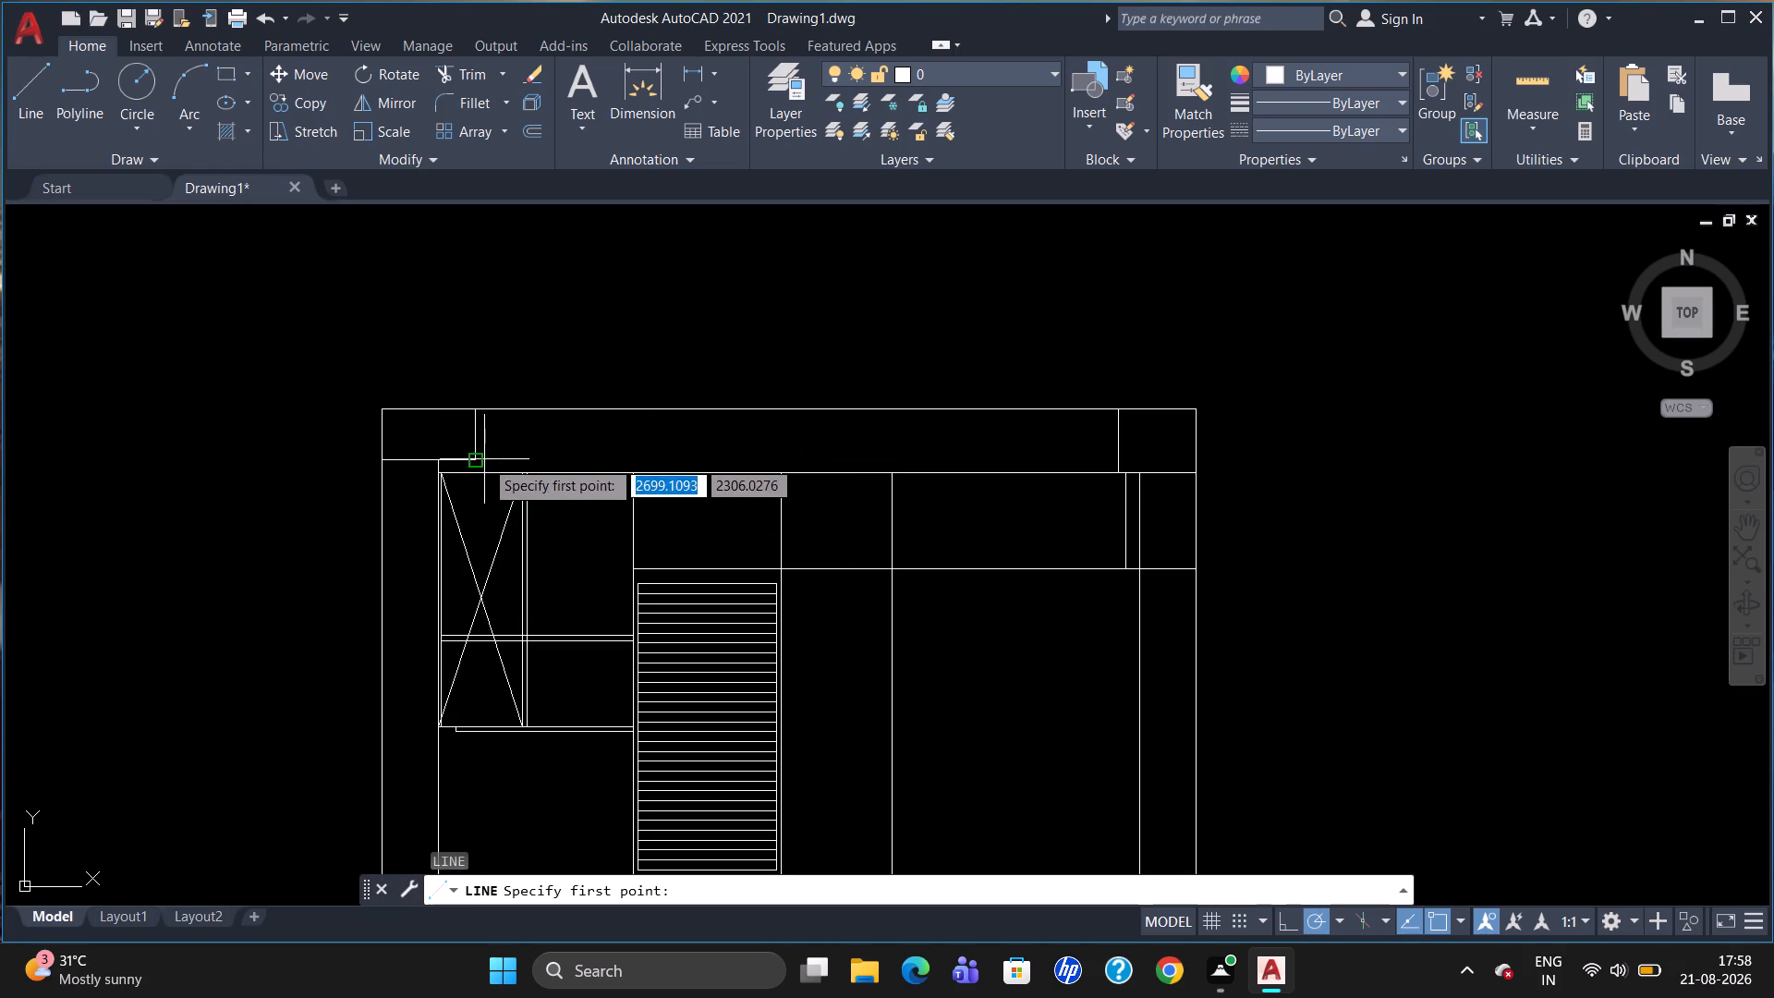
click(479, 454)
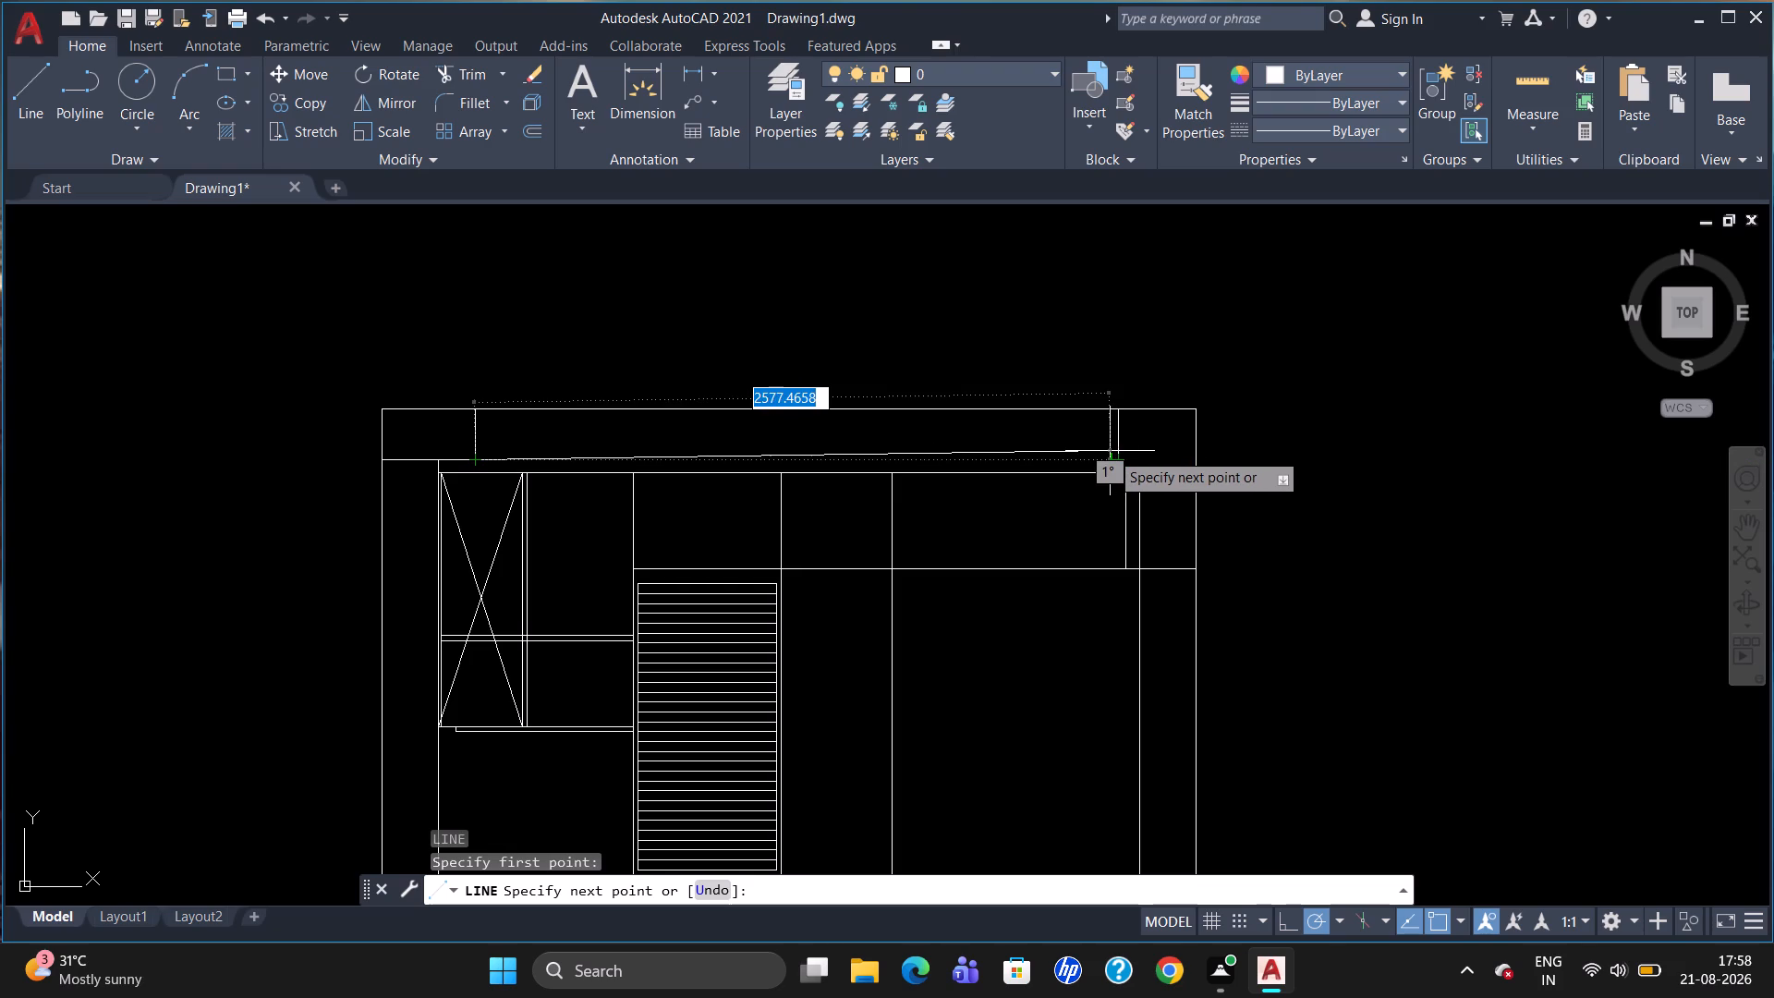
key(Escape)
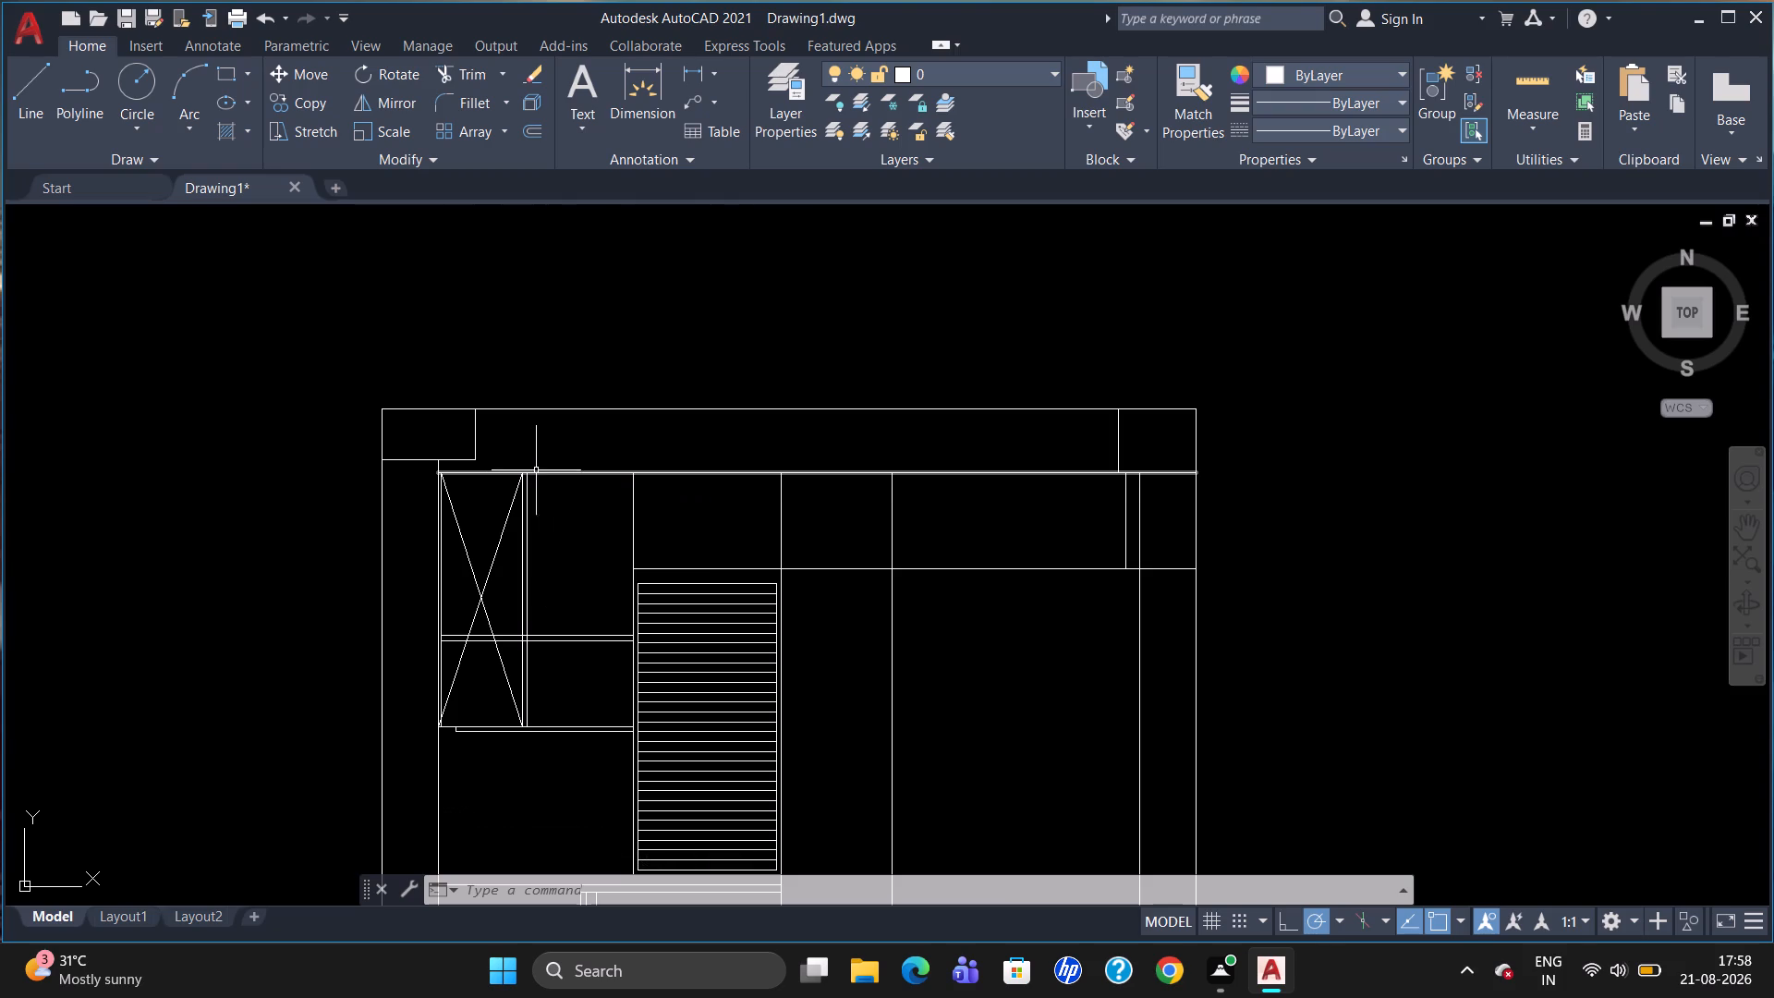
Trim the upper compartments' lower horizontal line between the right inner vertical line and the outer right edge.
scroll(1100, 578, down, 1)
scroll(1046, 596, up, 3)
scroll(1110, 465, down, 2)
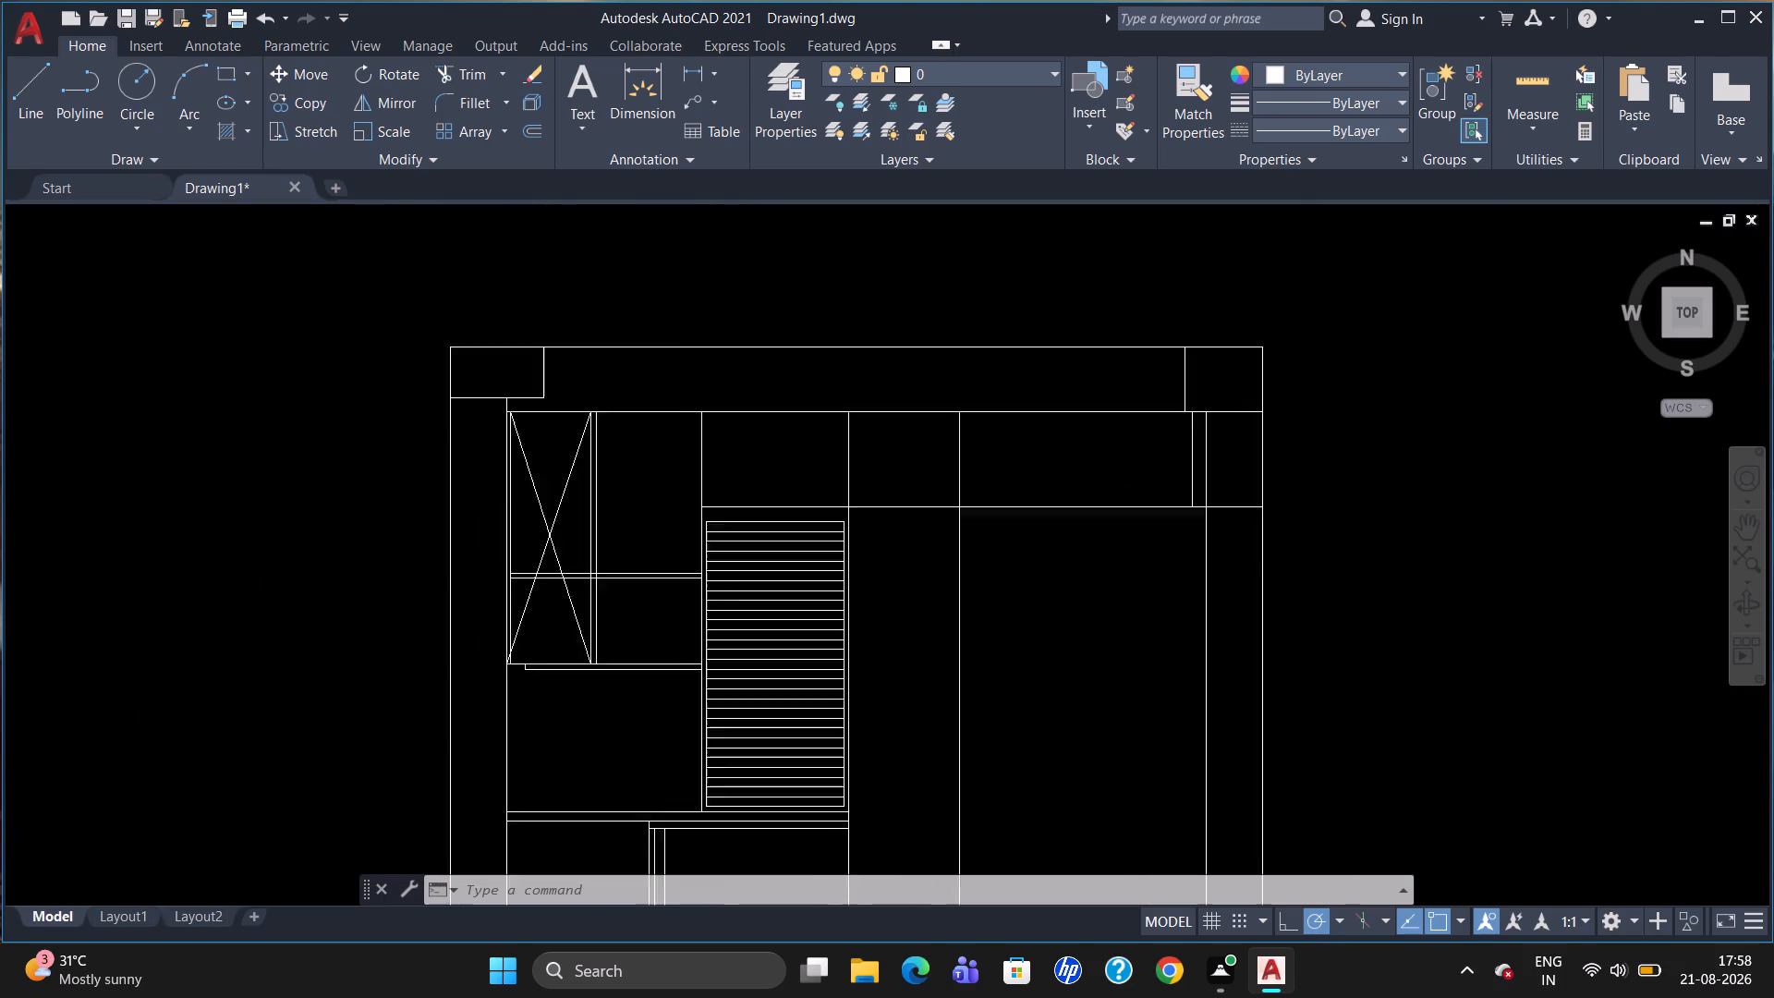
scroll(1113, 465, down, 3)
scroll(1161, 660, up, 2)
scroll(1158, 648, down, 2)
scroll(1075, 460, up, 1)
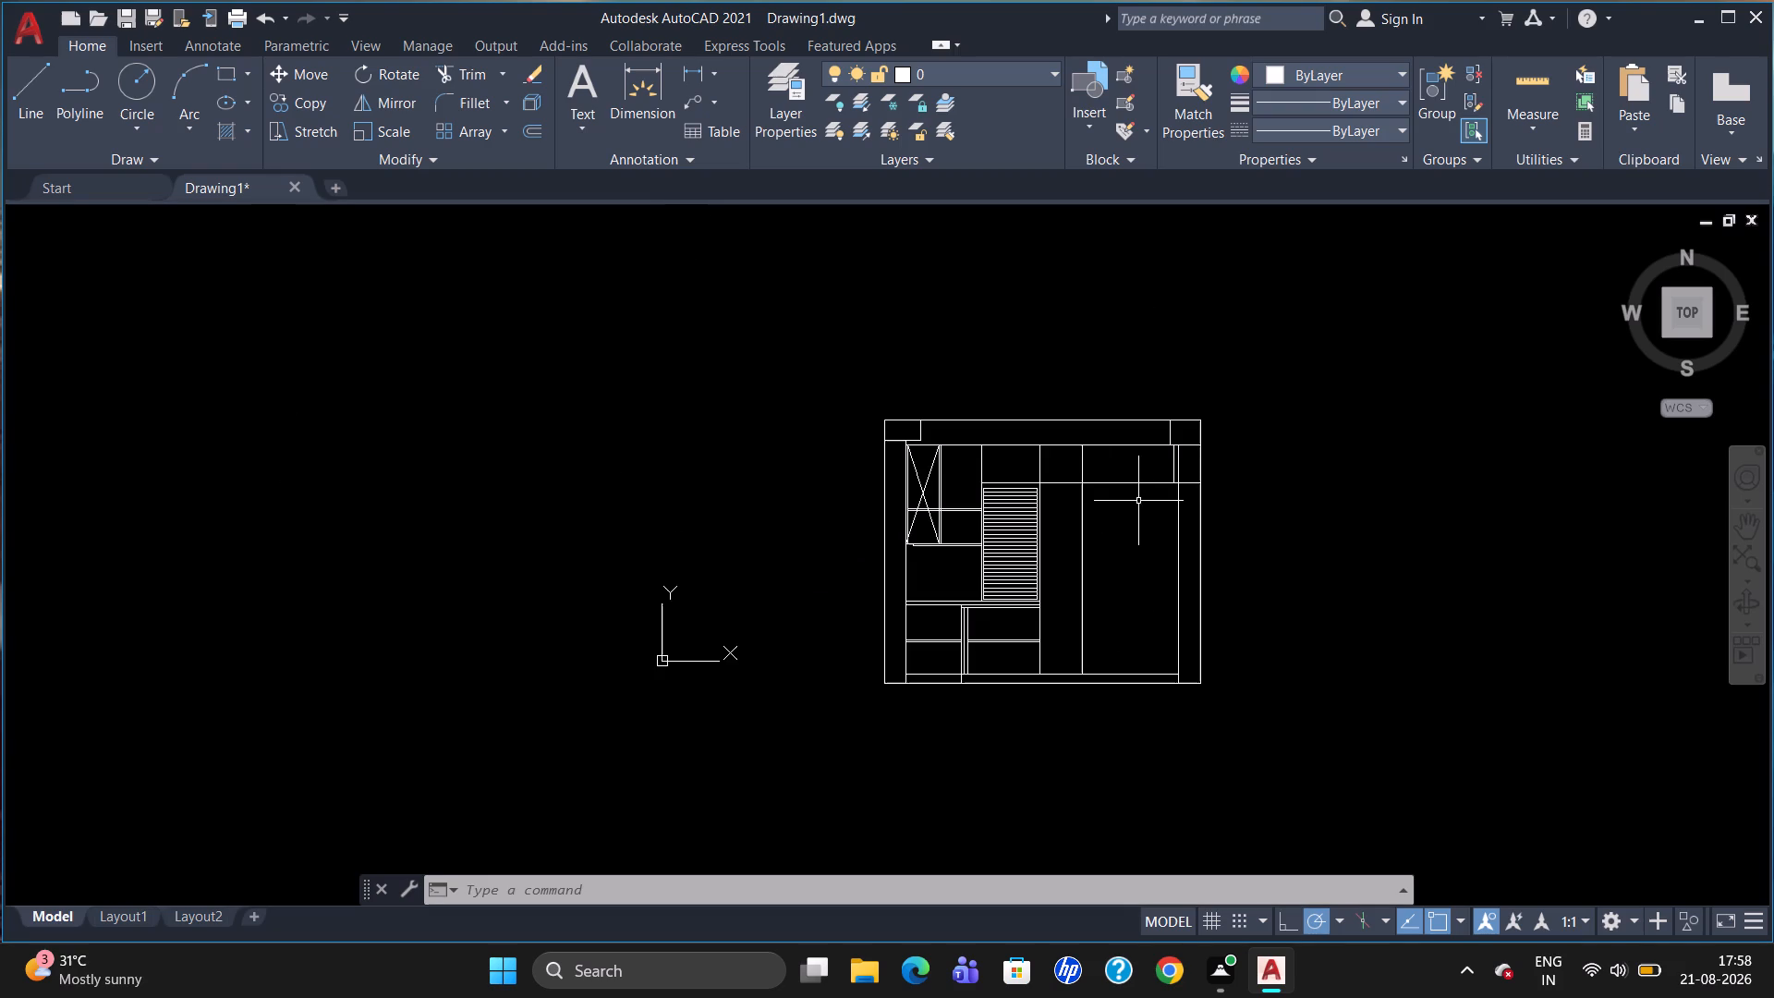
text(TR)
key(Return)
key(Return)
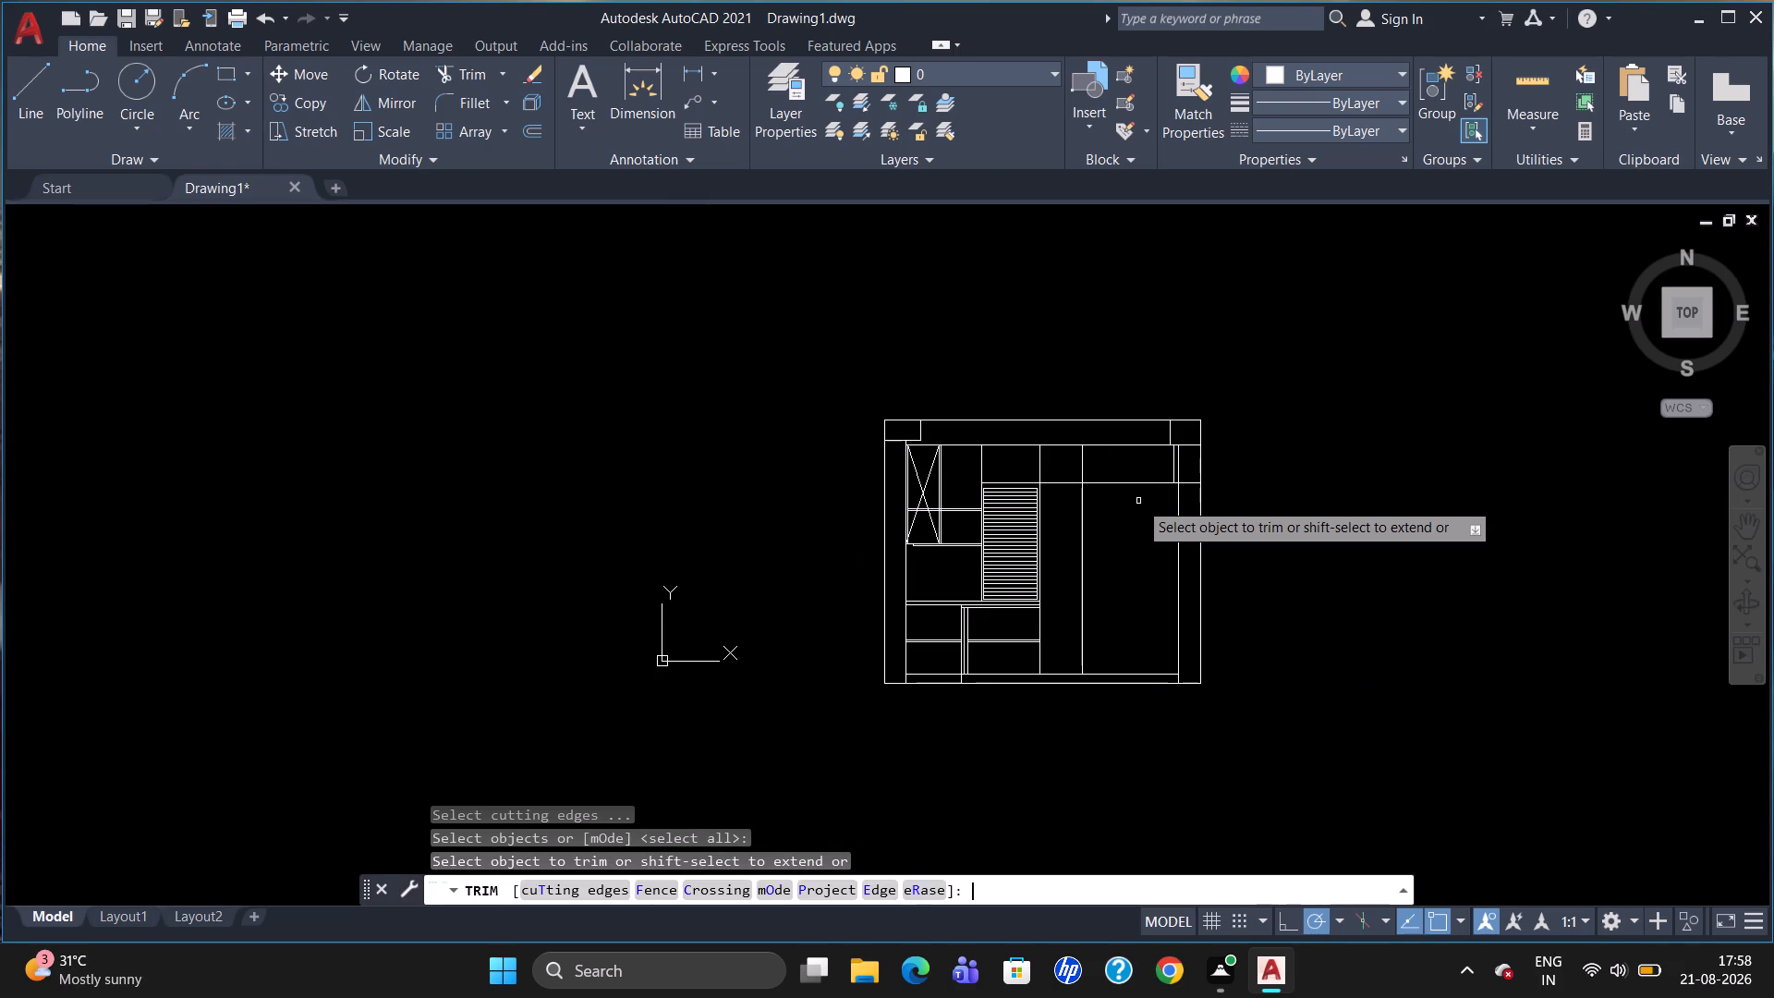
click(1187, 482)
key(Escape)
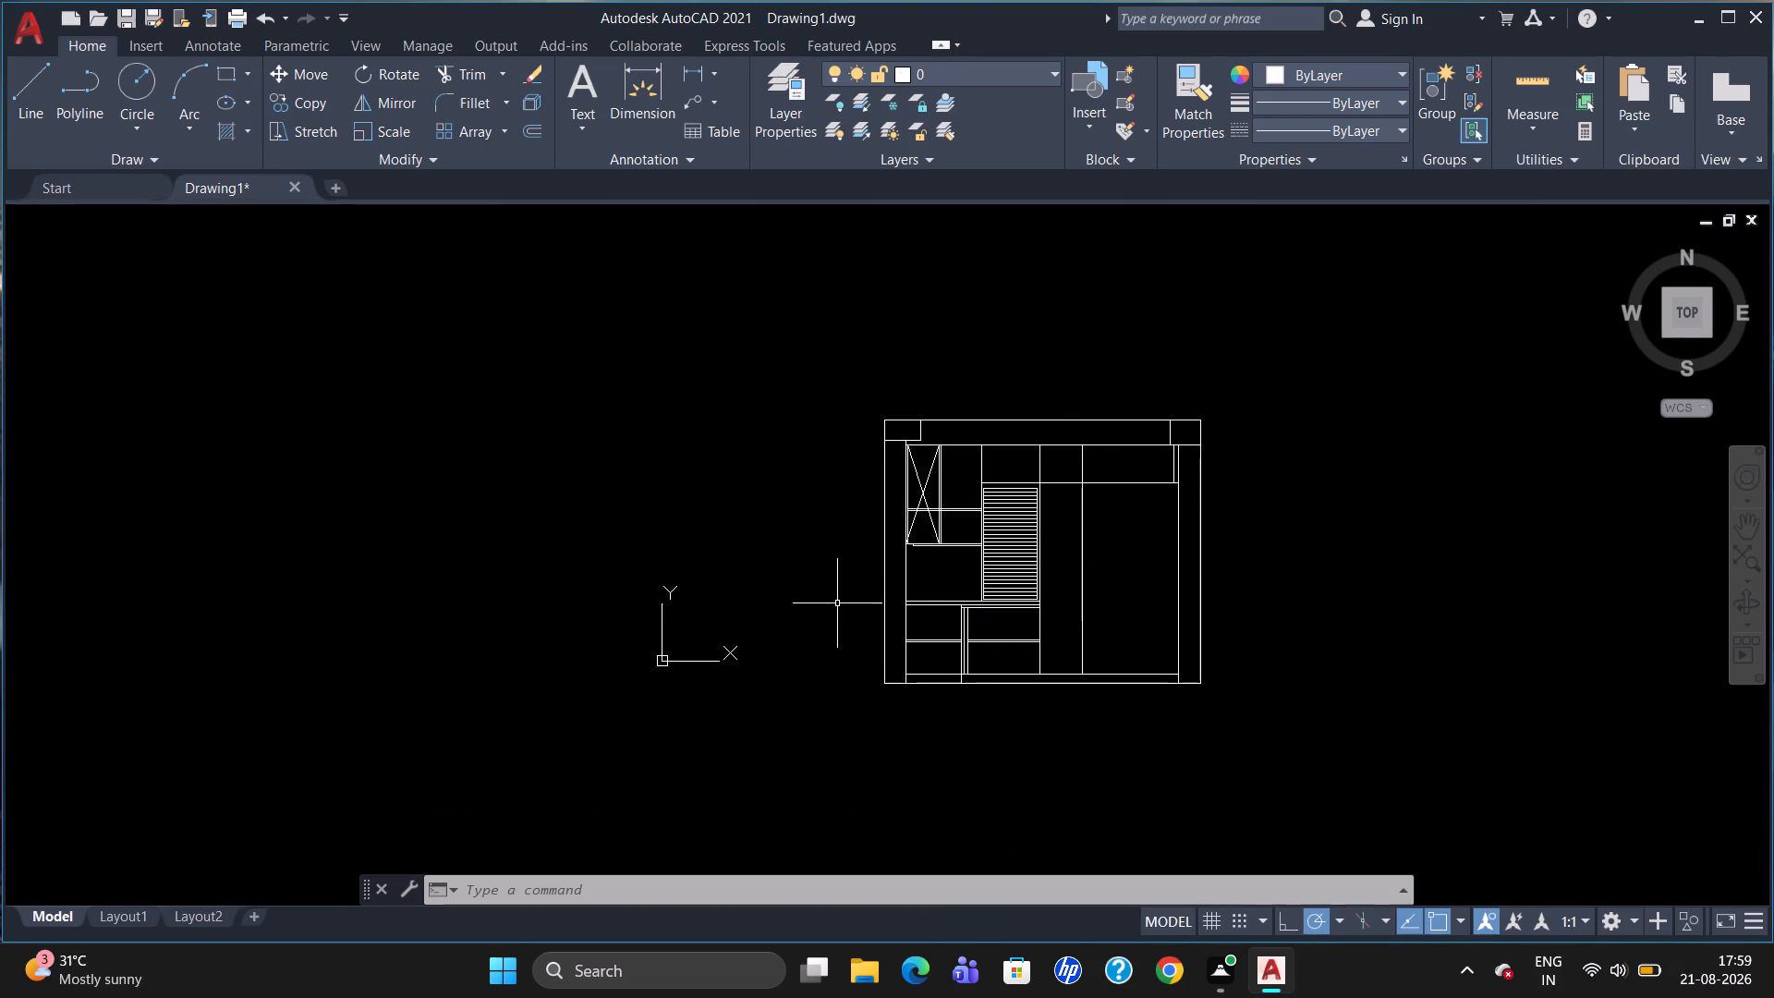
Delete the vertical line along the left side of the cross-marked compartment, beside the left inner vertical line.
scroll(838, 603, up, 1)
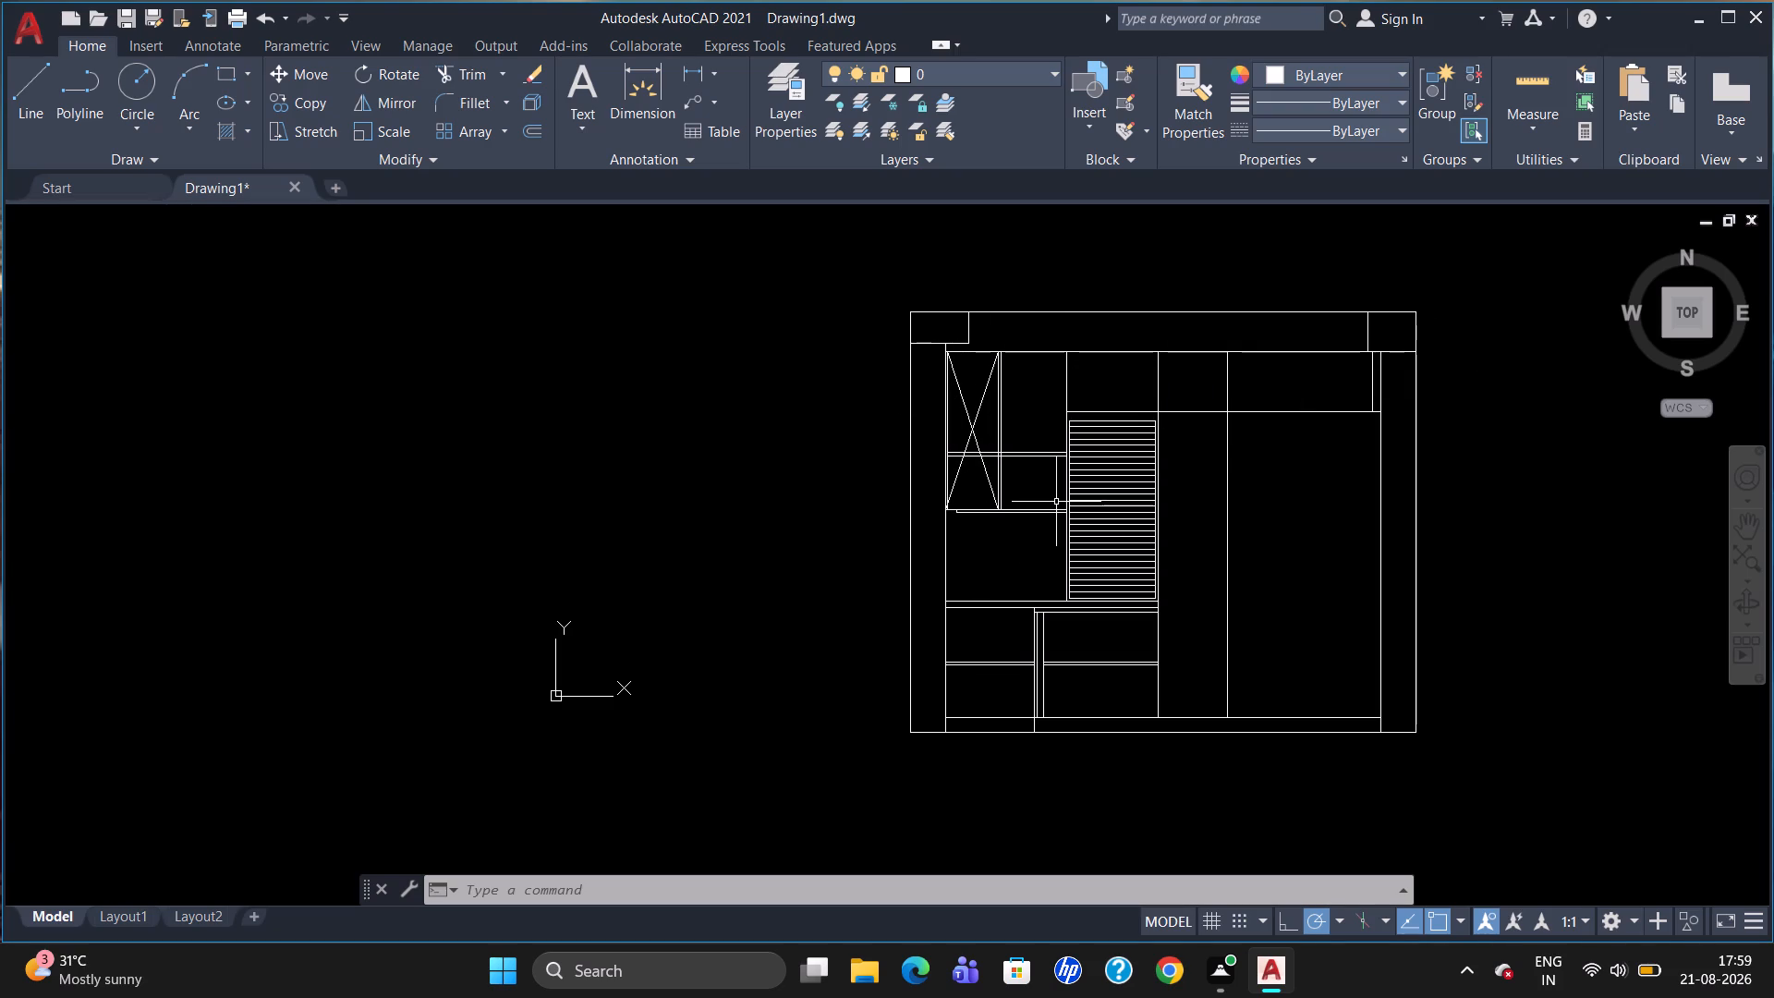
scroll(941, 382, up, 2)
click(960, 411)
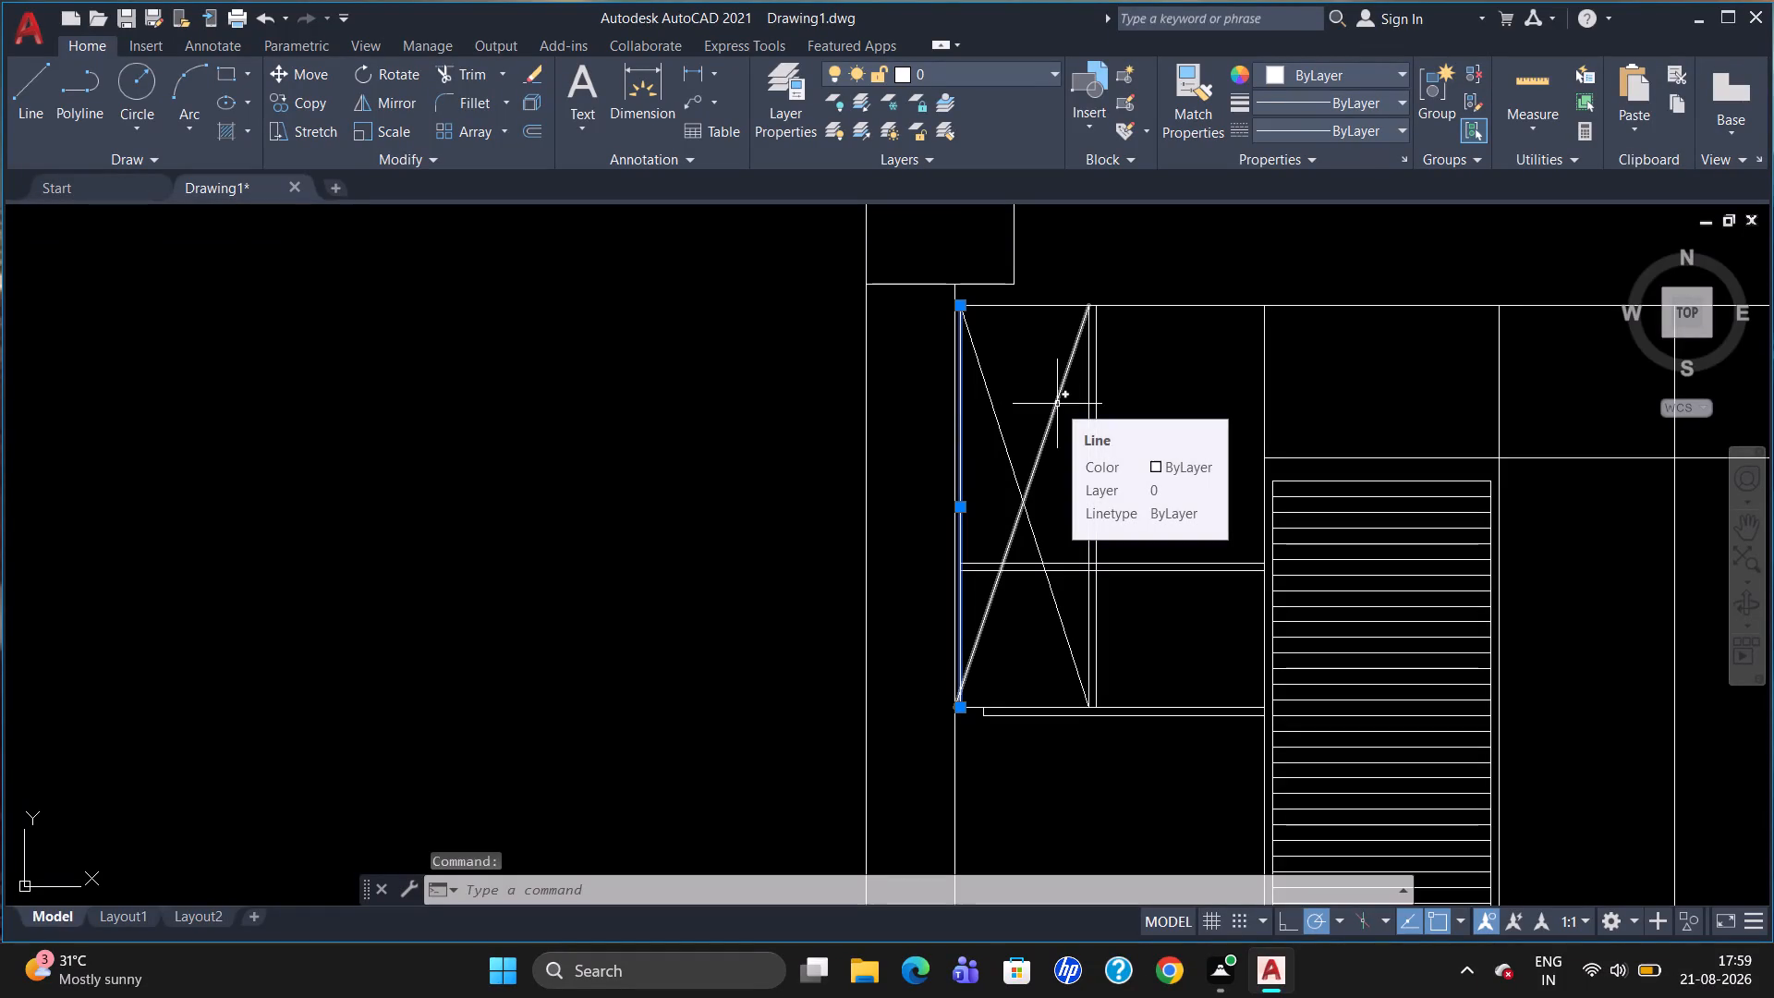
key(Delete)
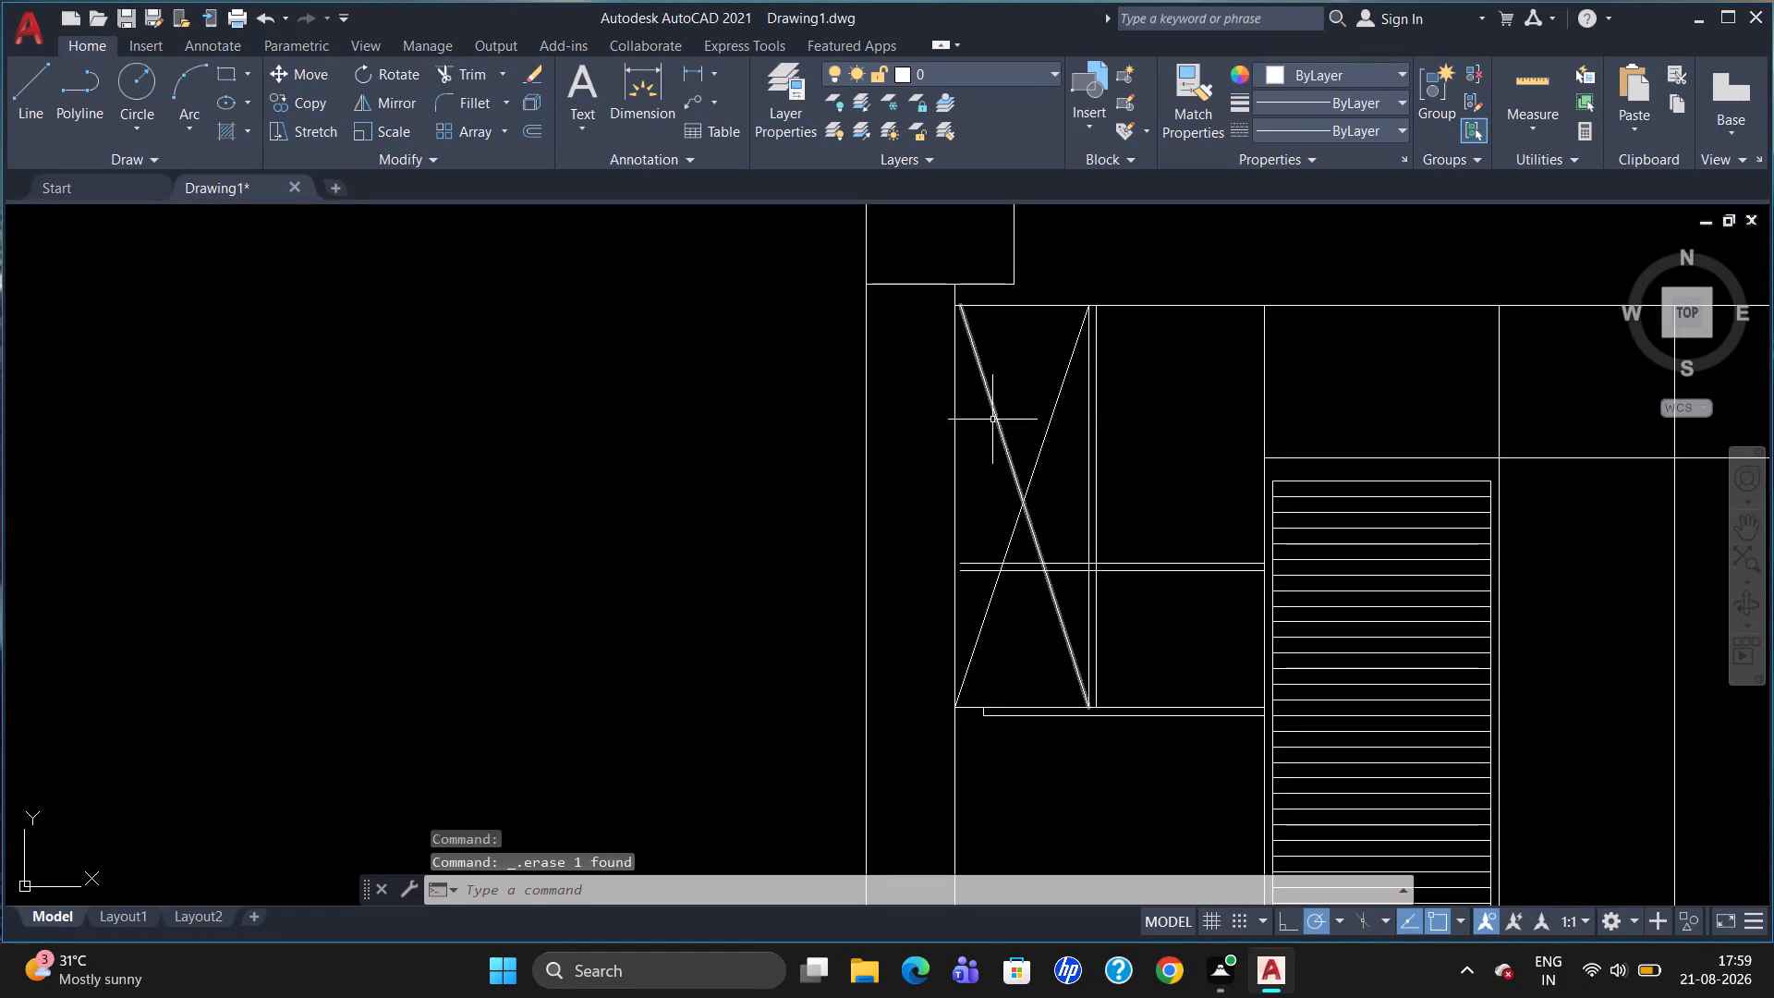
Create a new layer in the layer manager and set its colour to index 42.
scroll(1042, 428, down, 2)
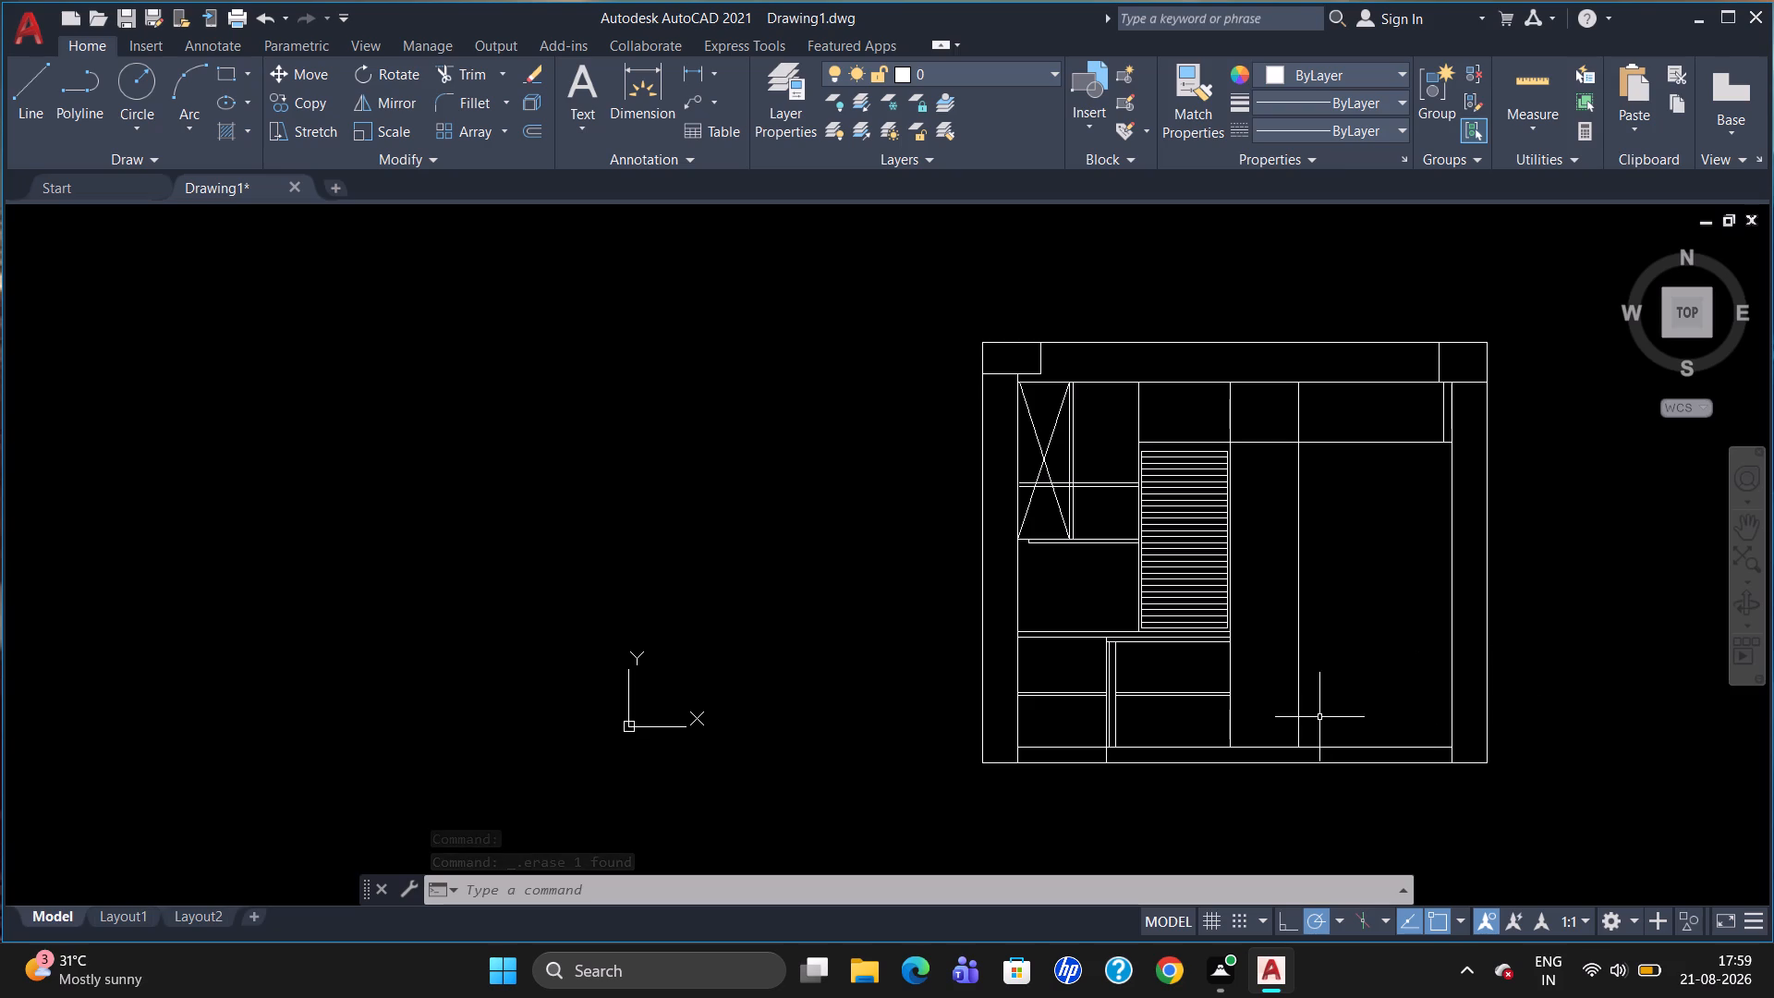
click(800, 91)
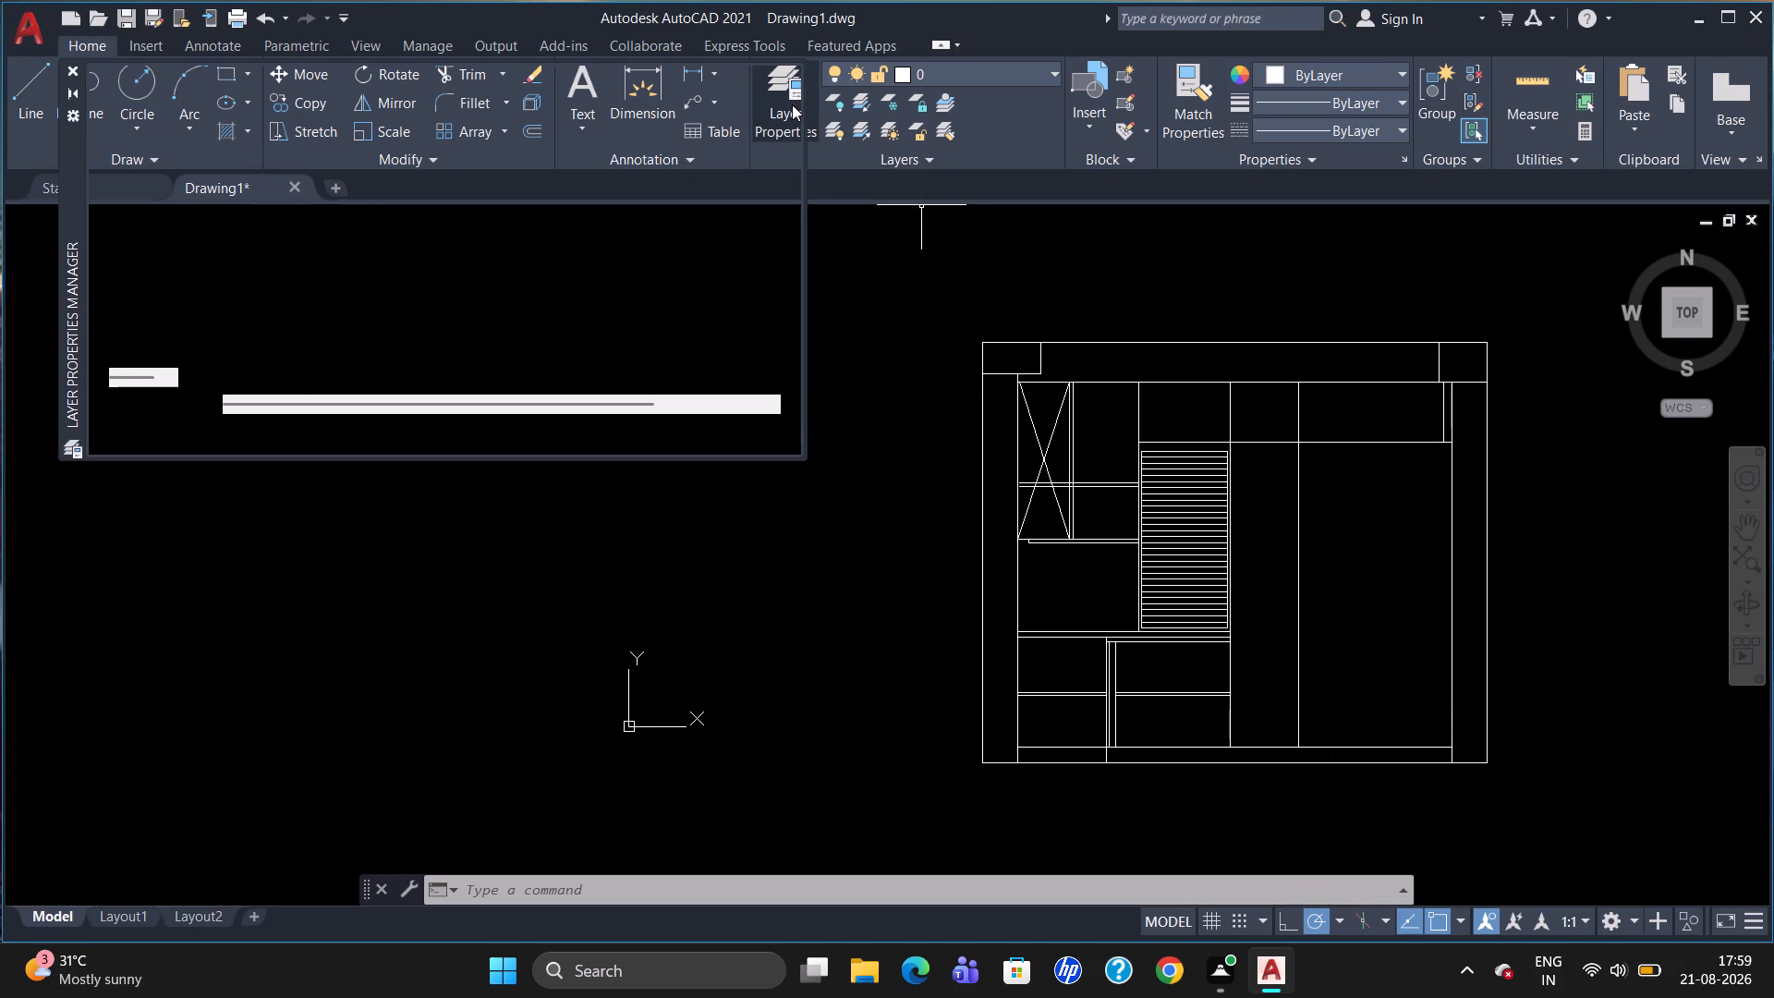
click(217, 108)
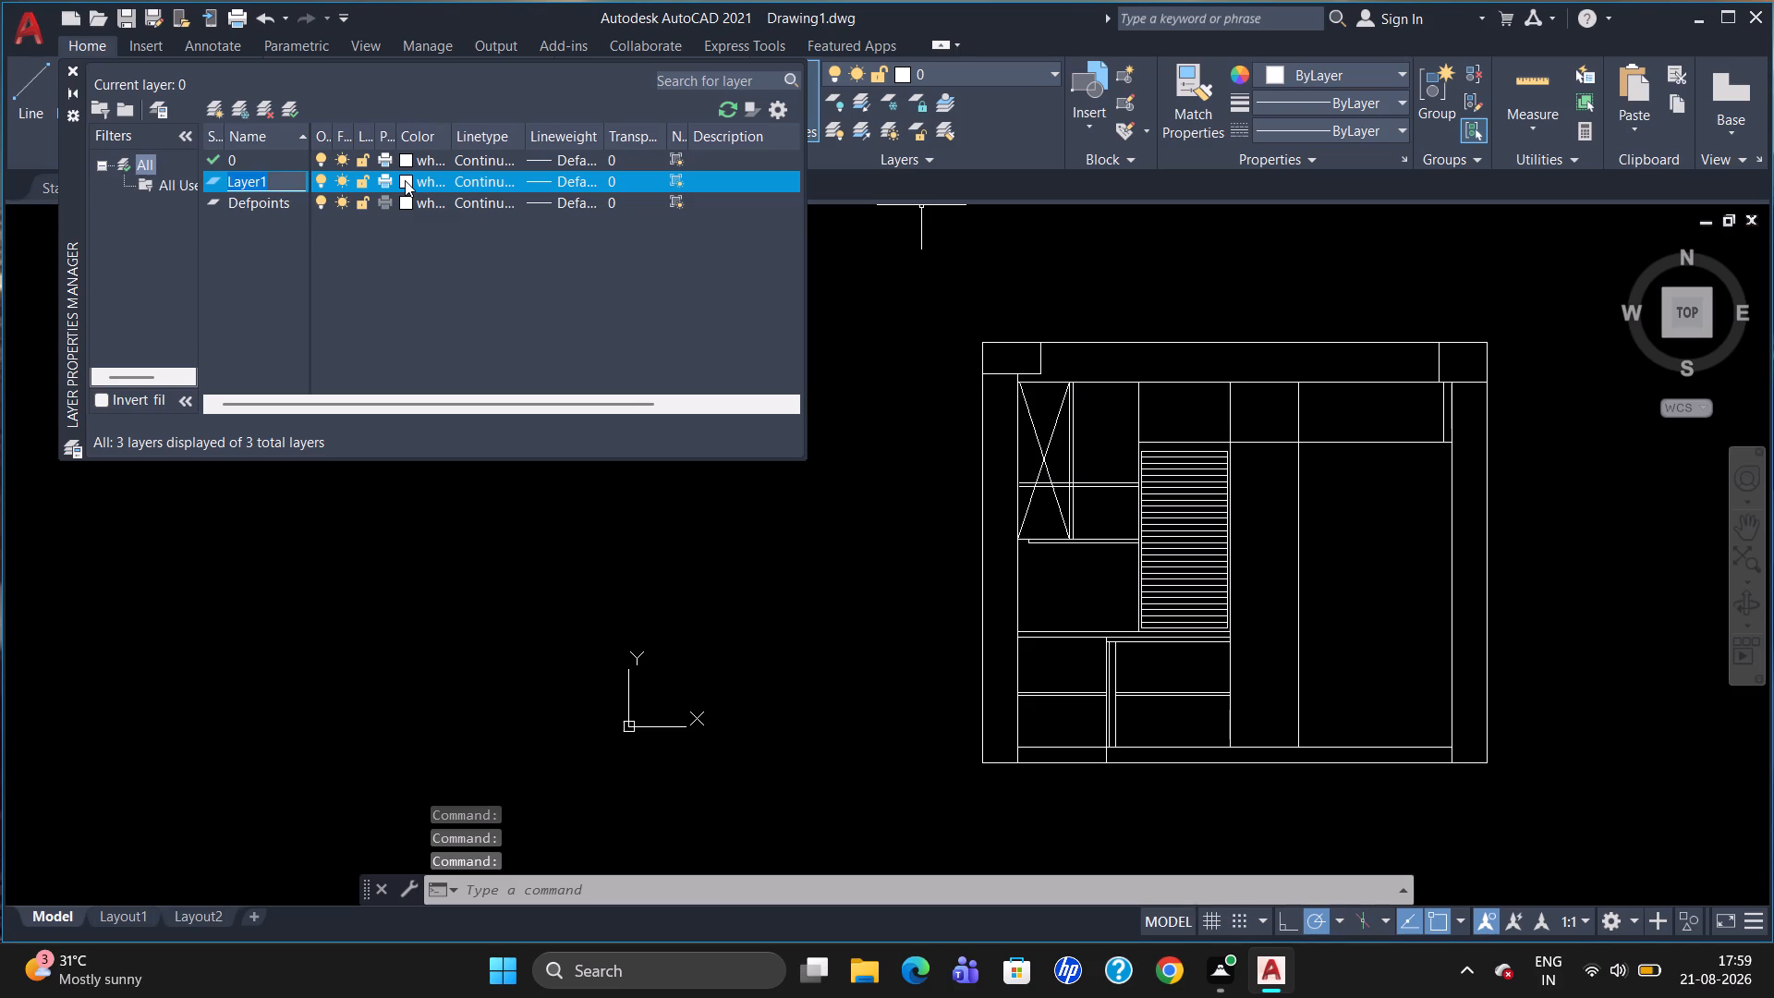
click(405, 179)
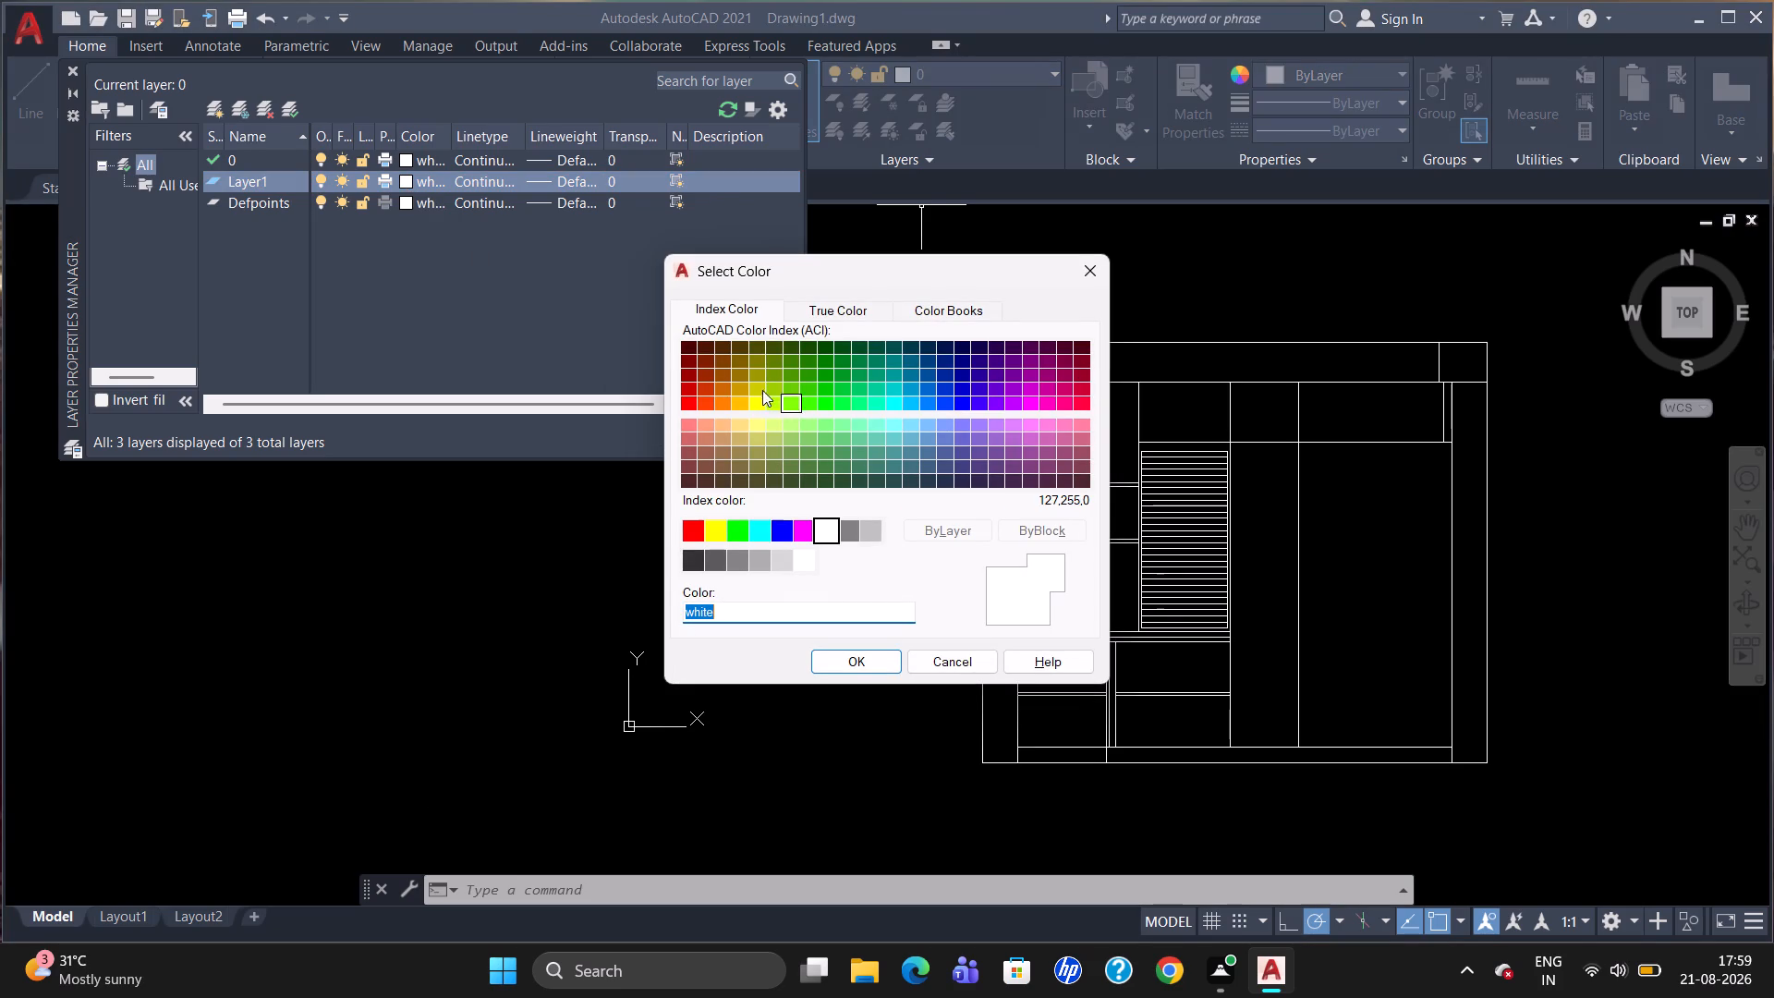
click(739, 402)
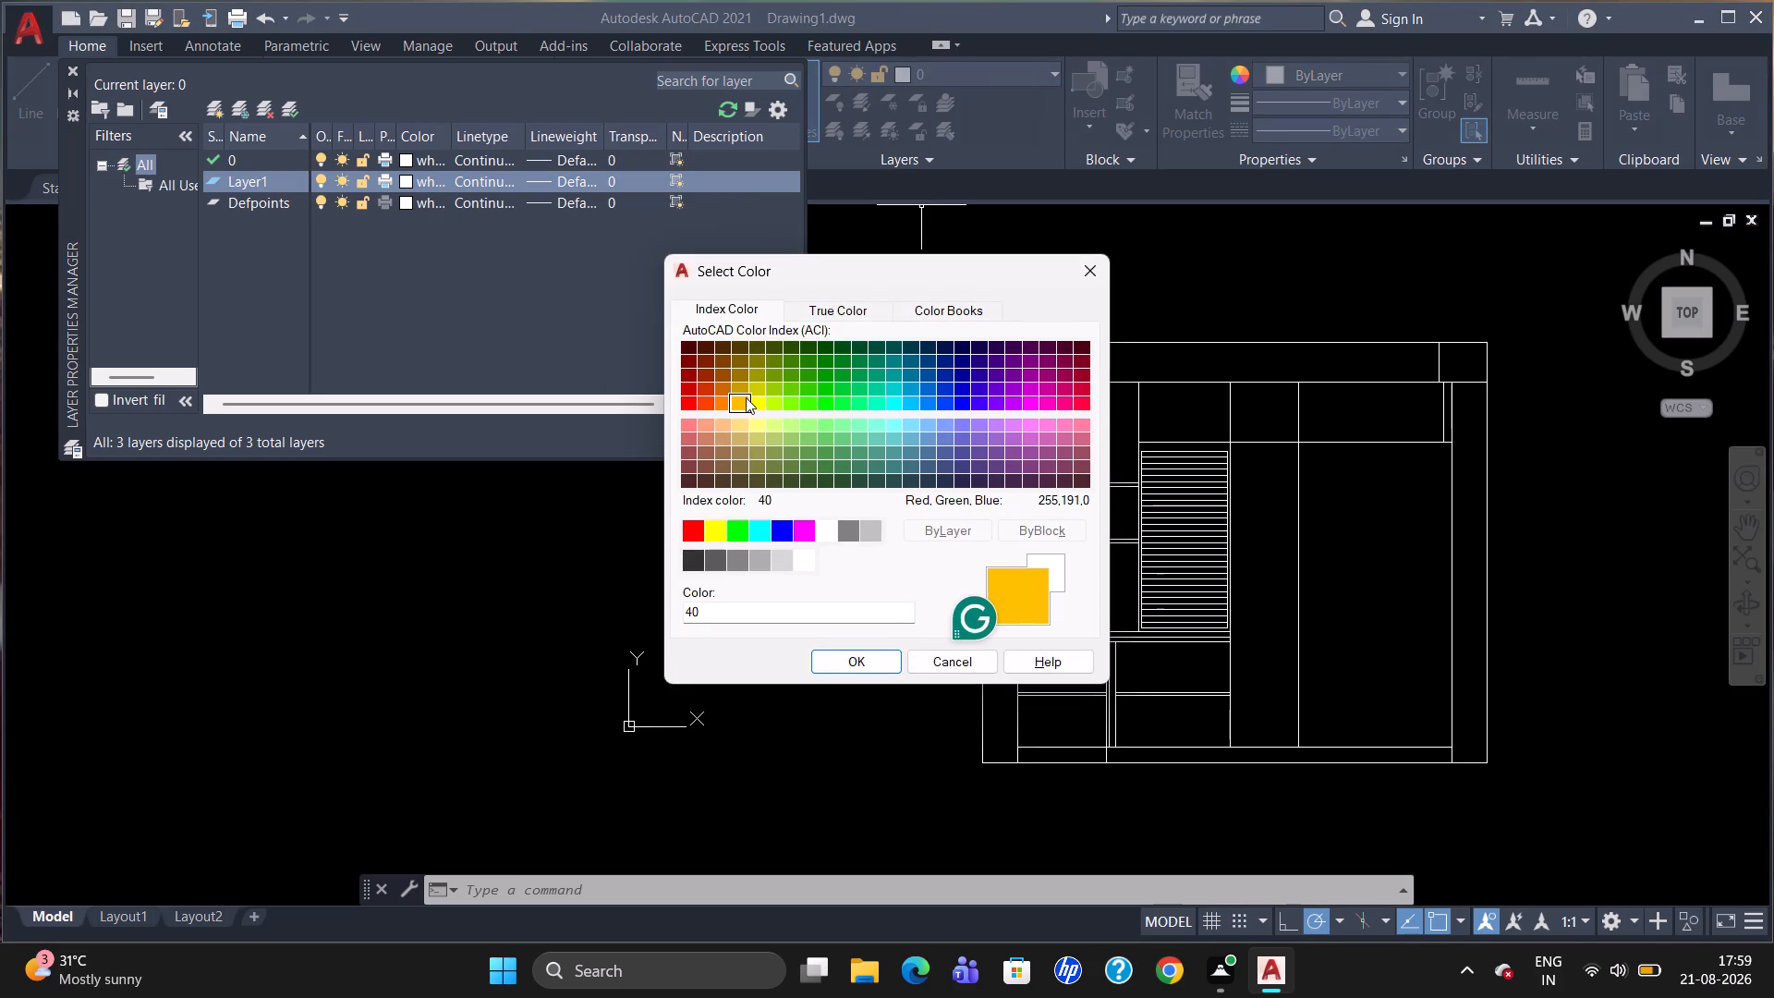
click(743, 390)
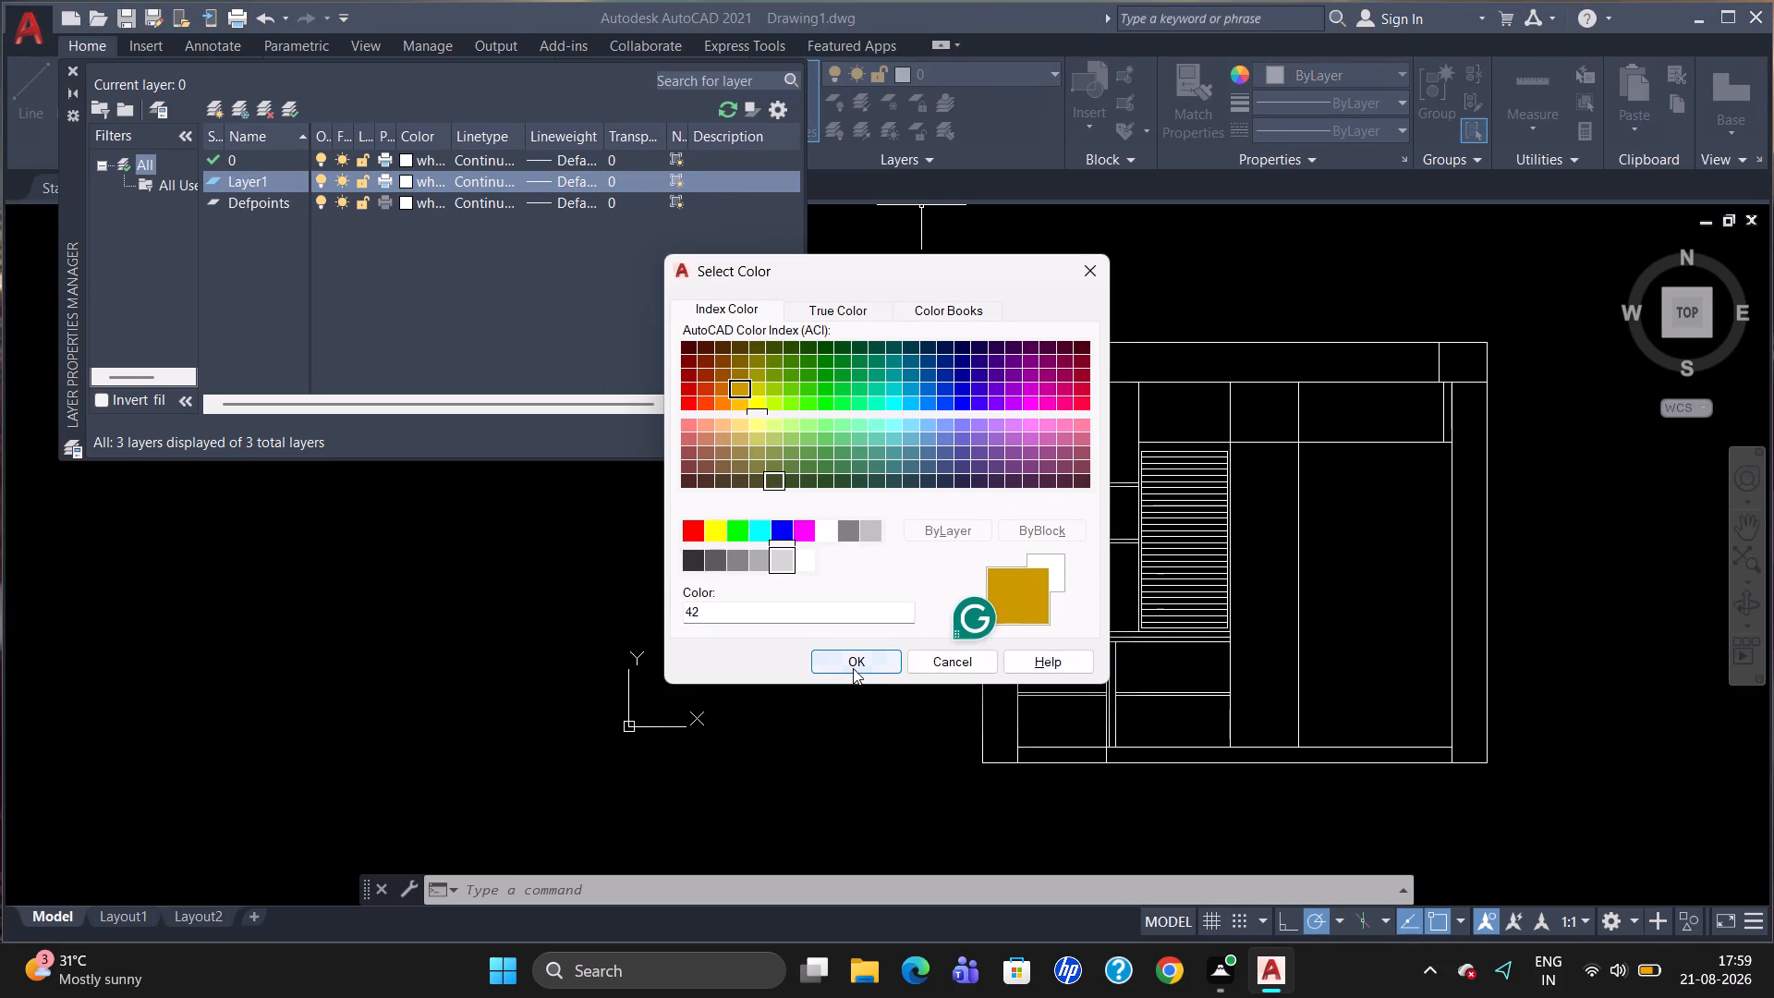
click(853, 667)
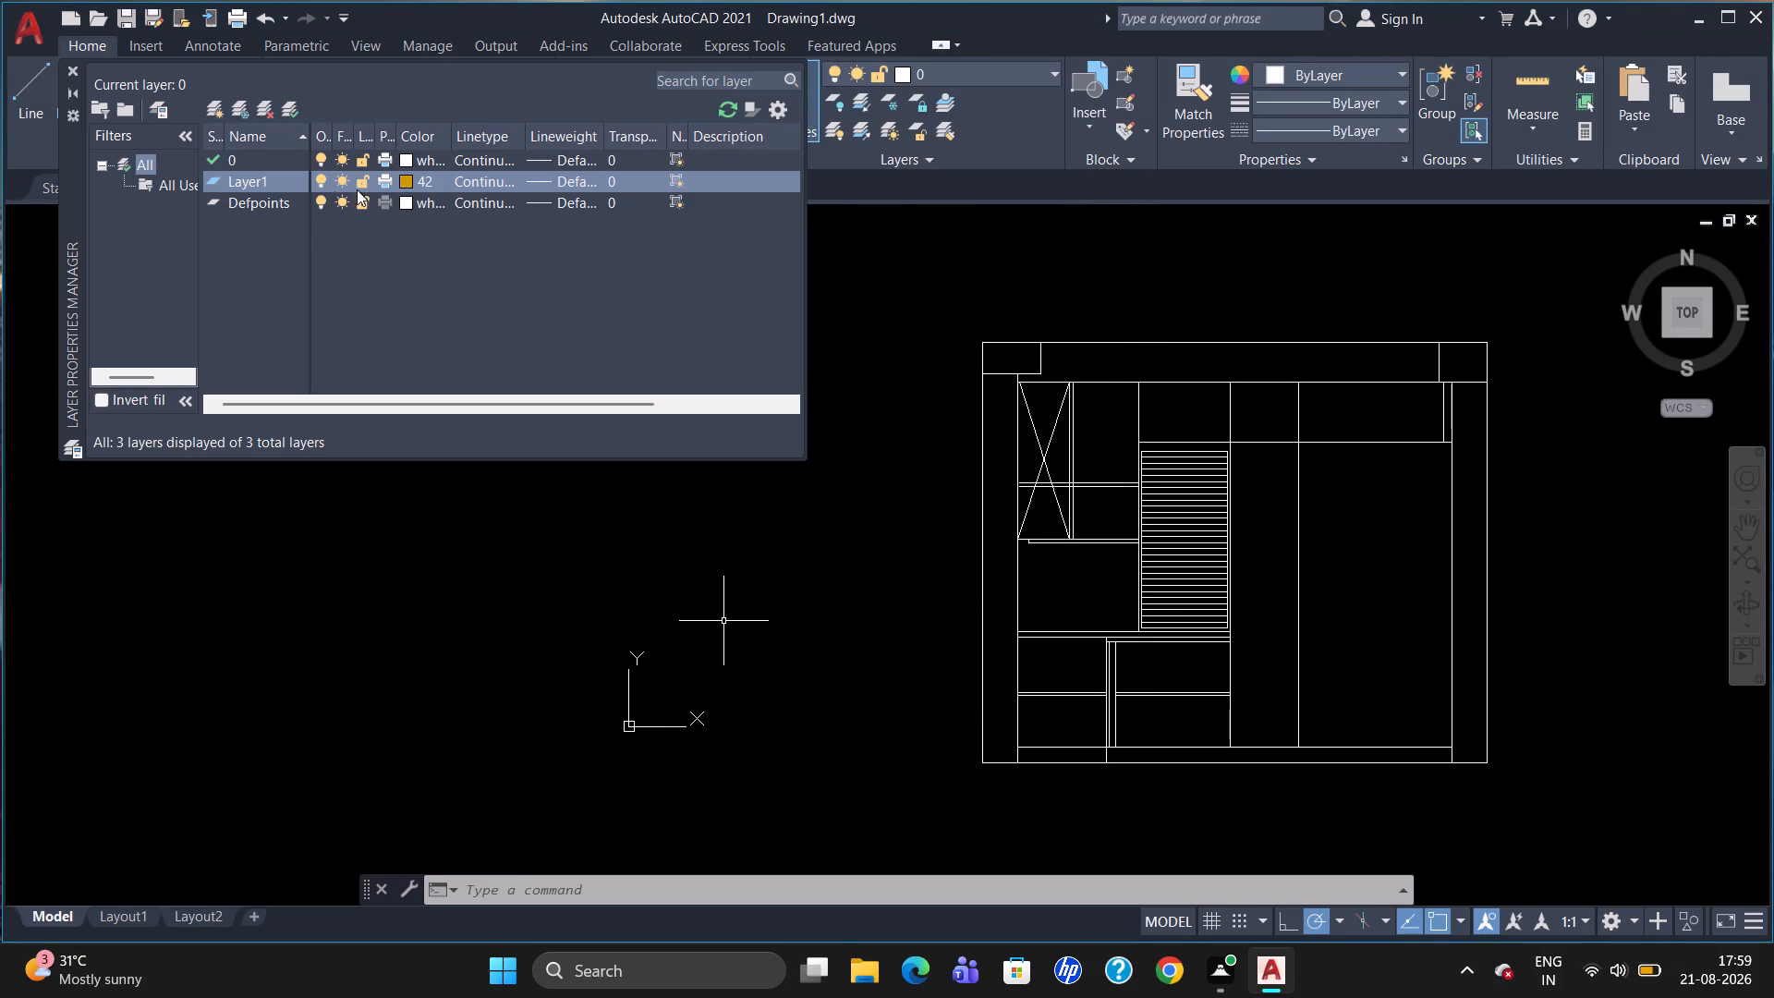
Create a second new layer, set its colour to red, and close the layer manager.
click(212, 104)
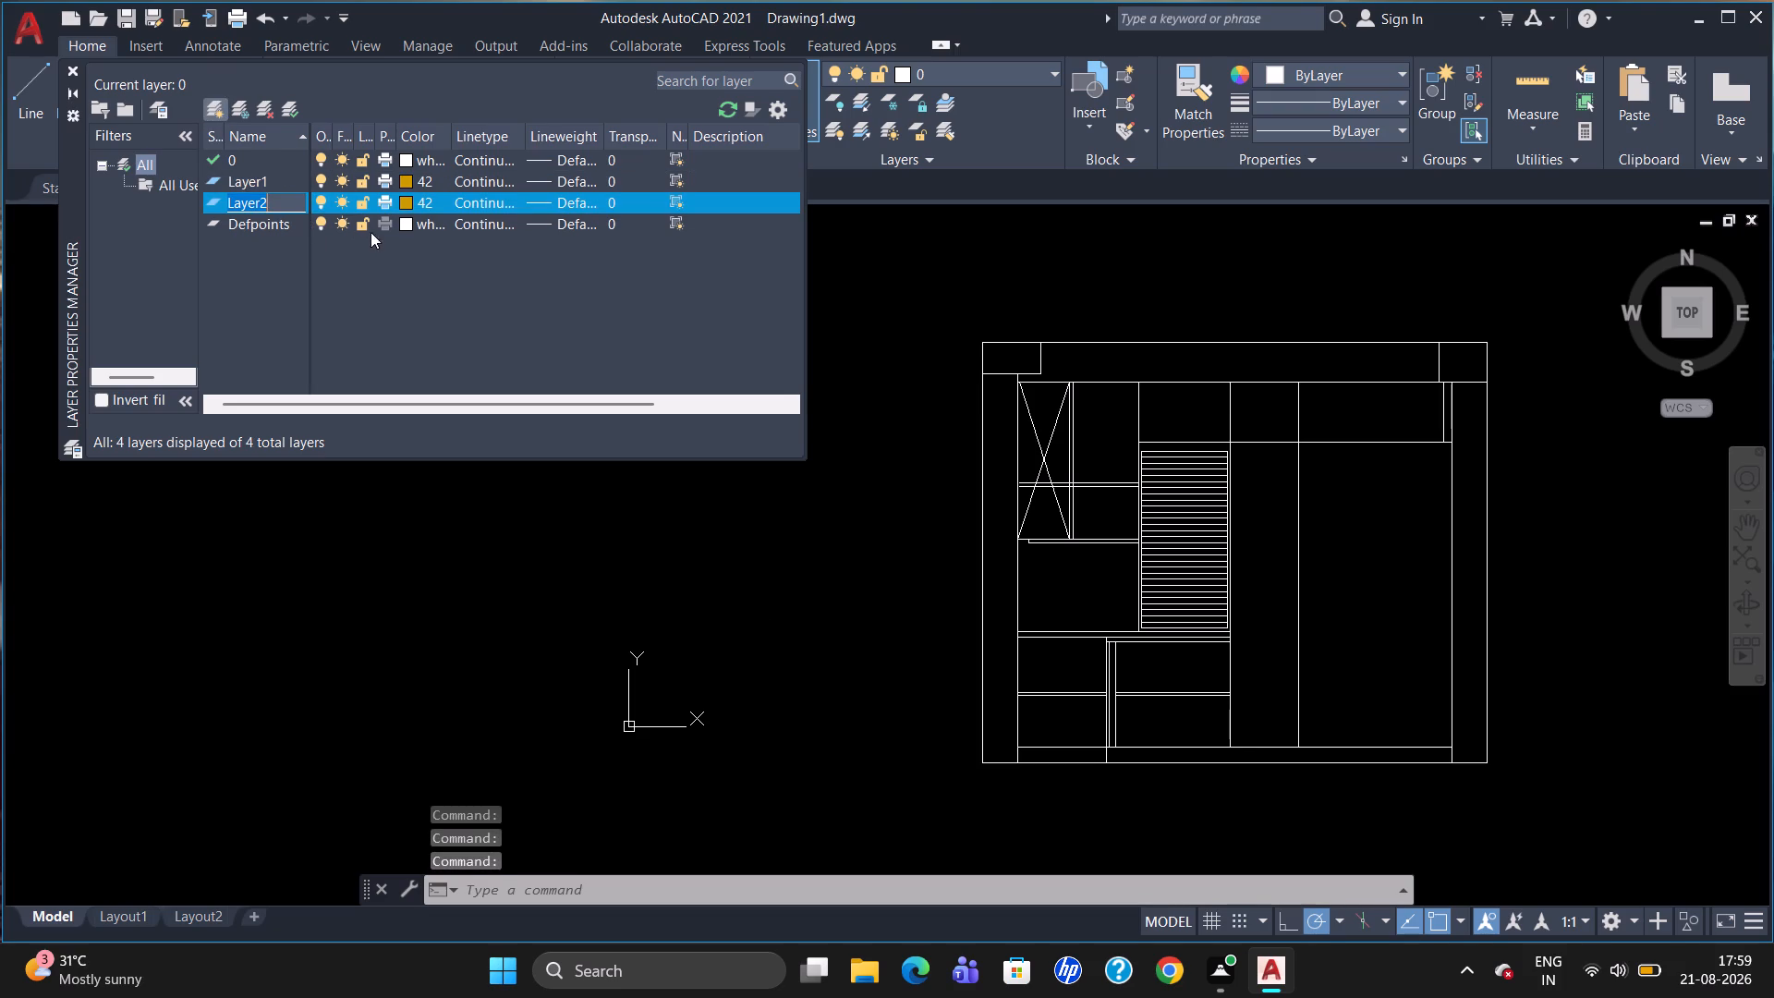
click(406, 202)
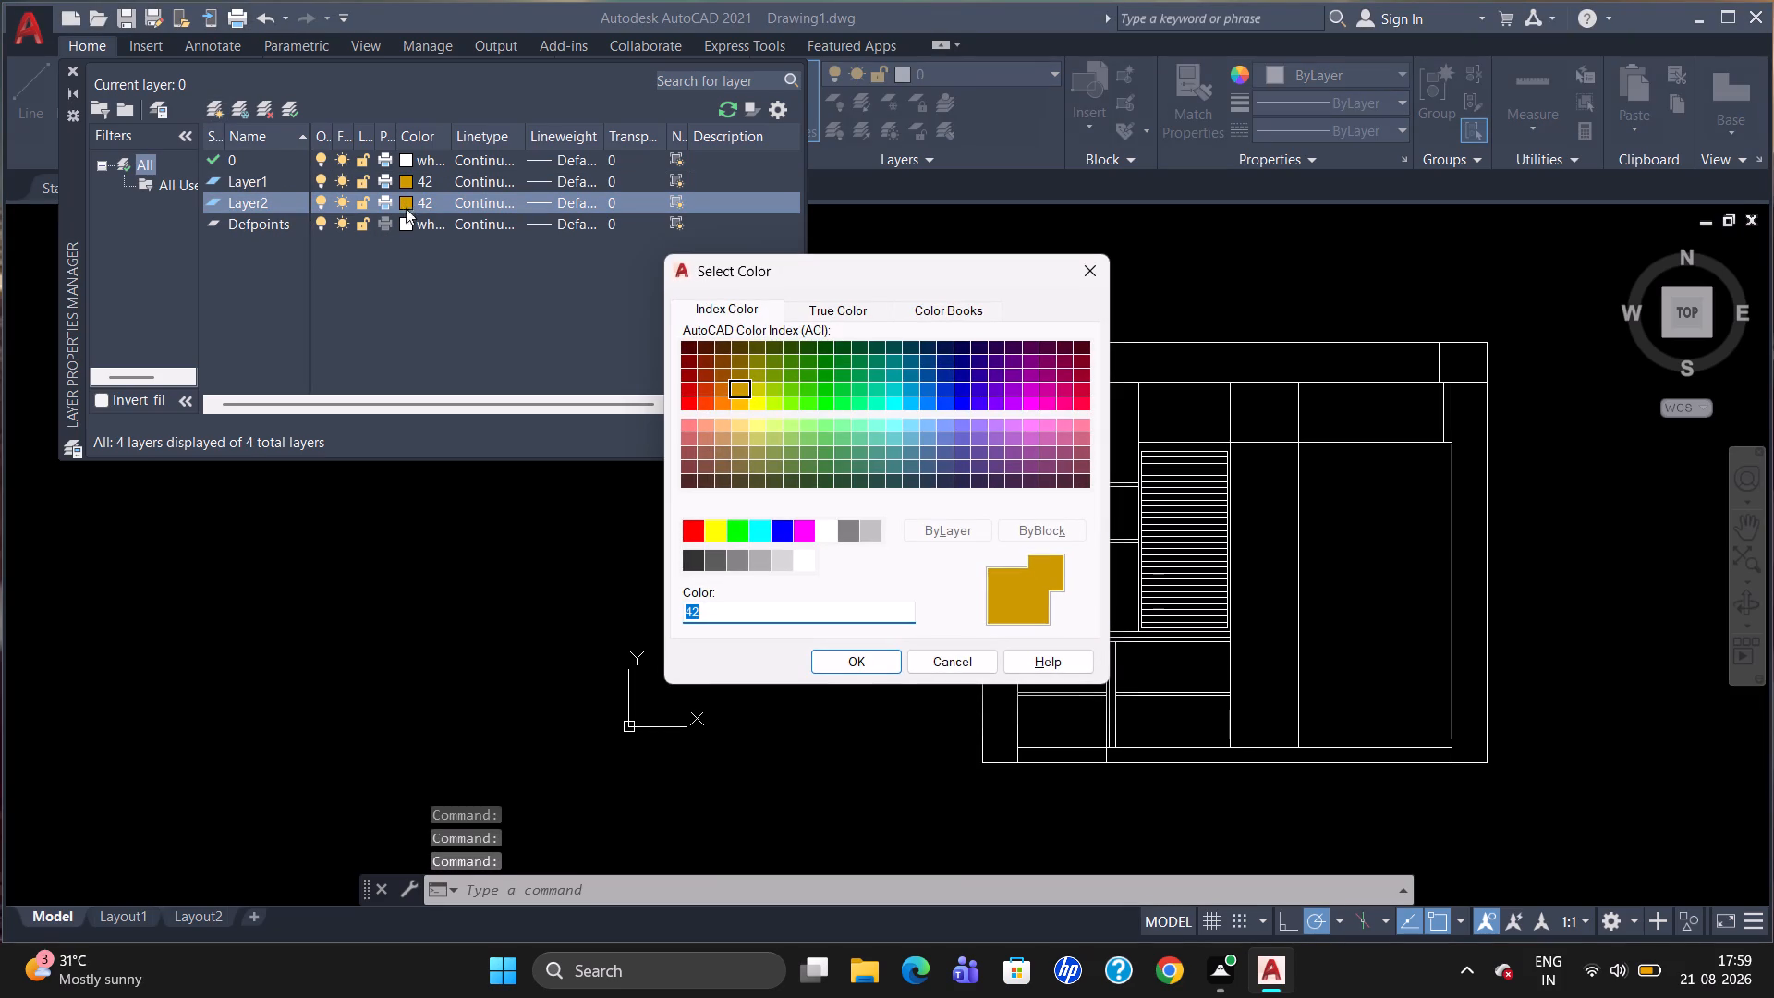
click(696, 526)
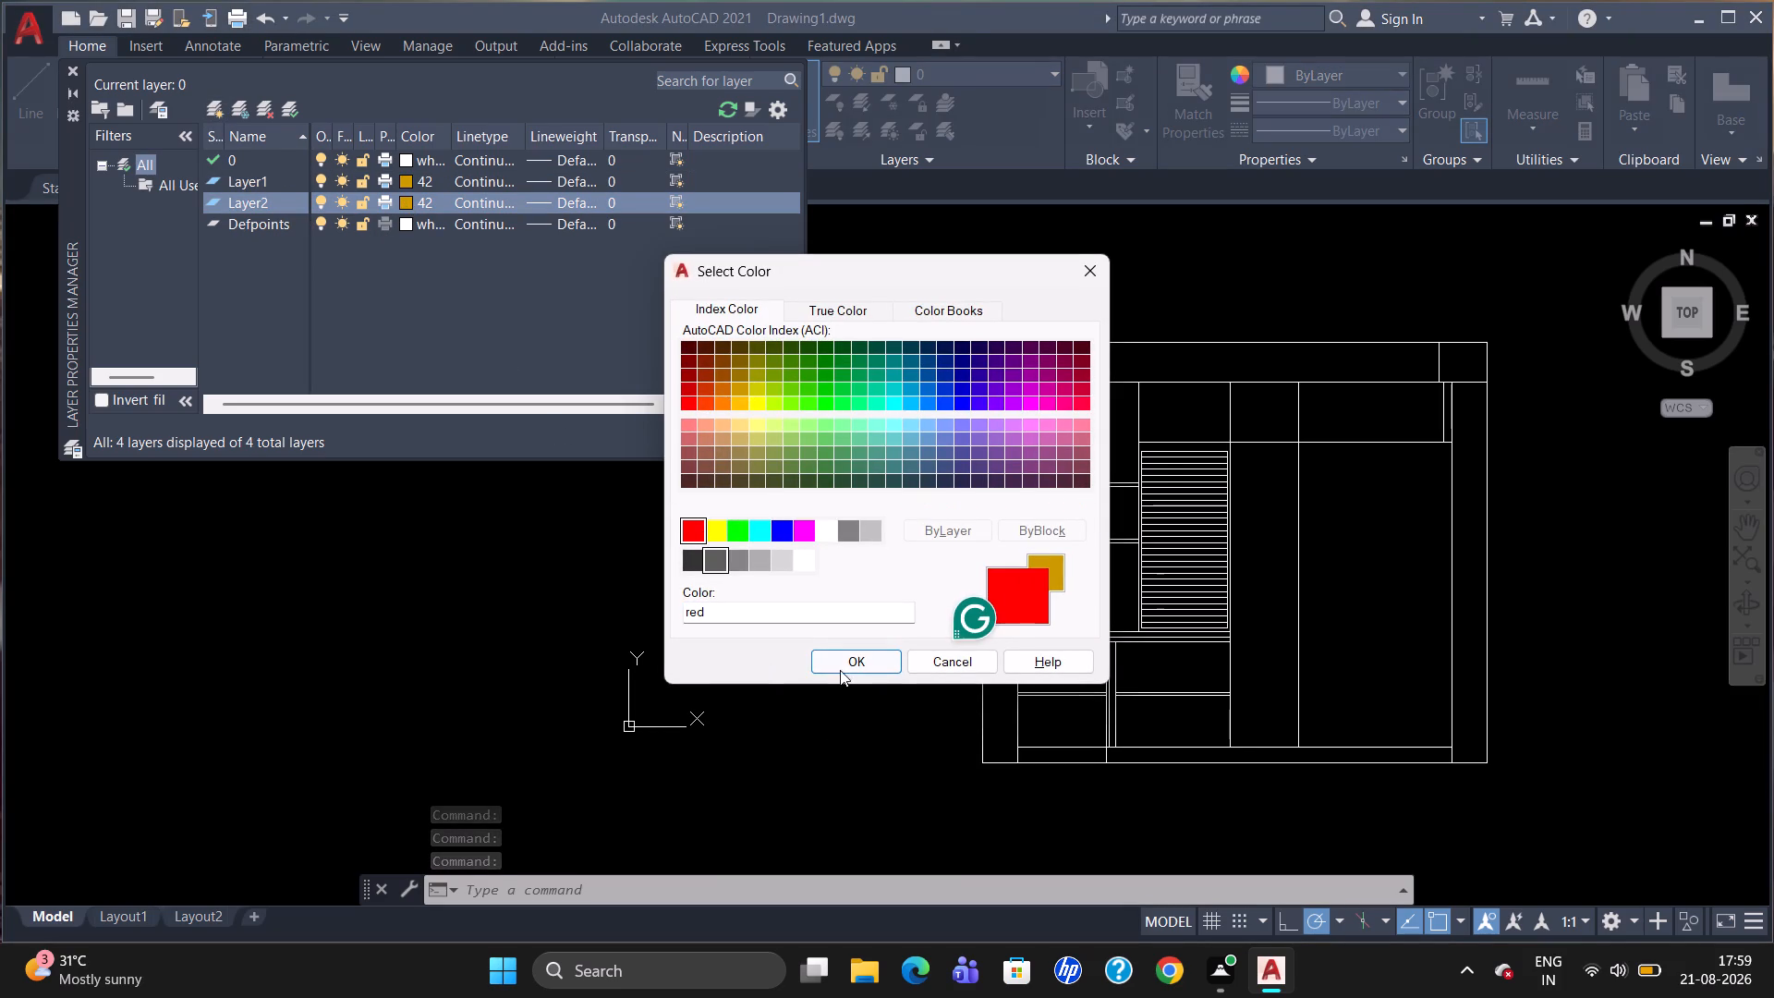
click(844, 664)
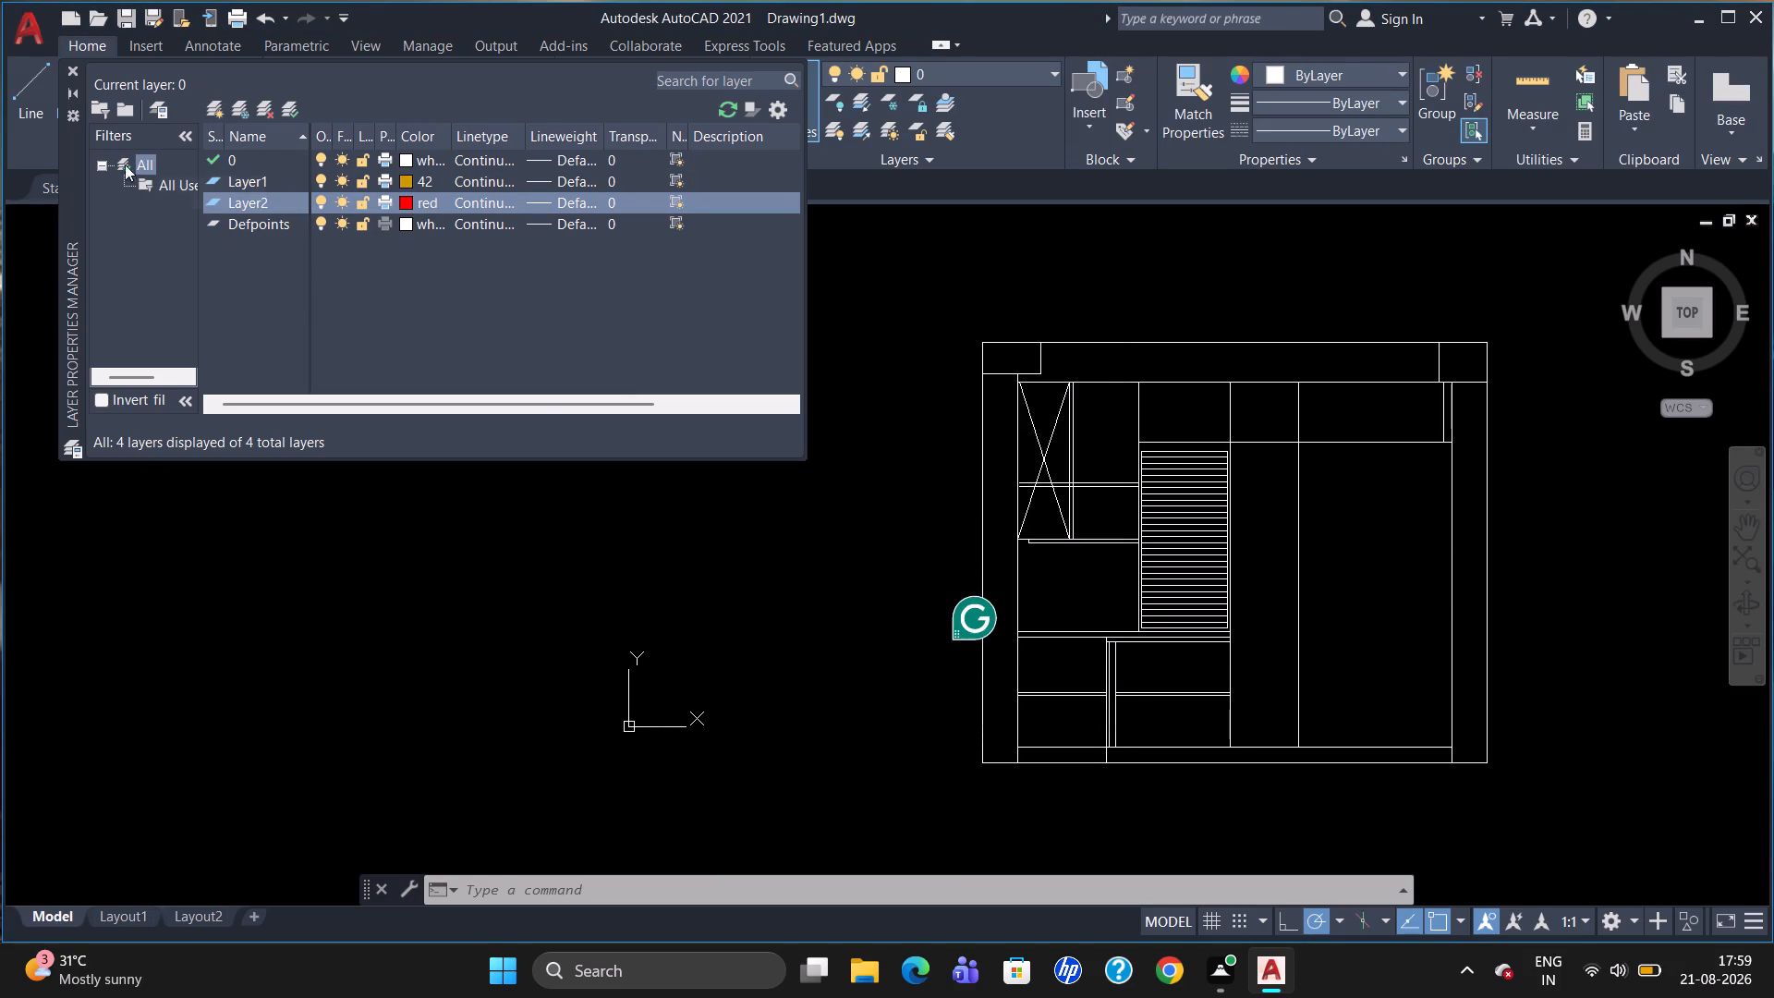
click(79, 63)
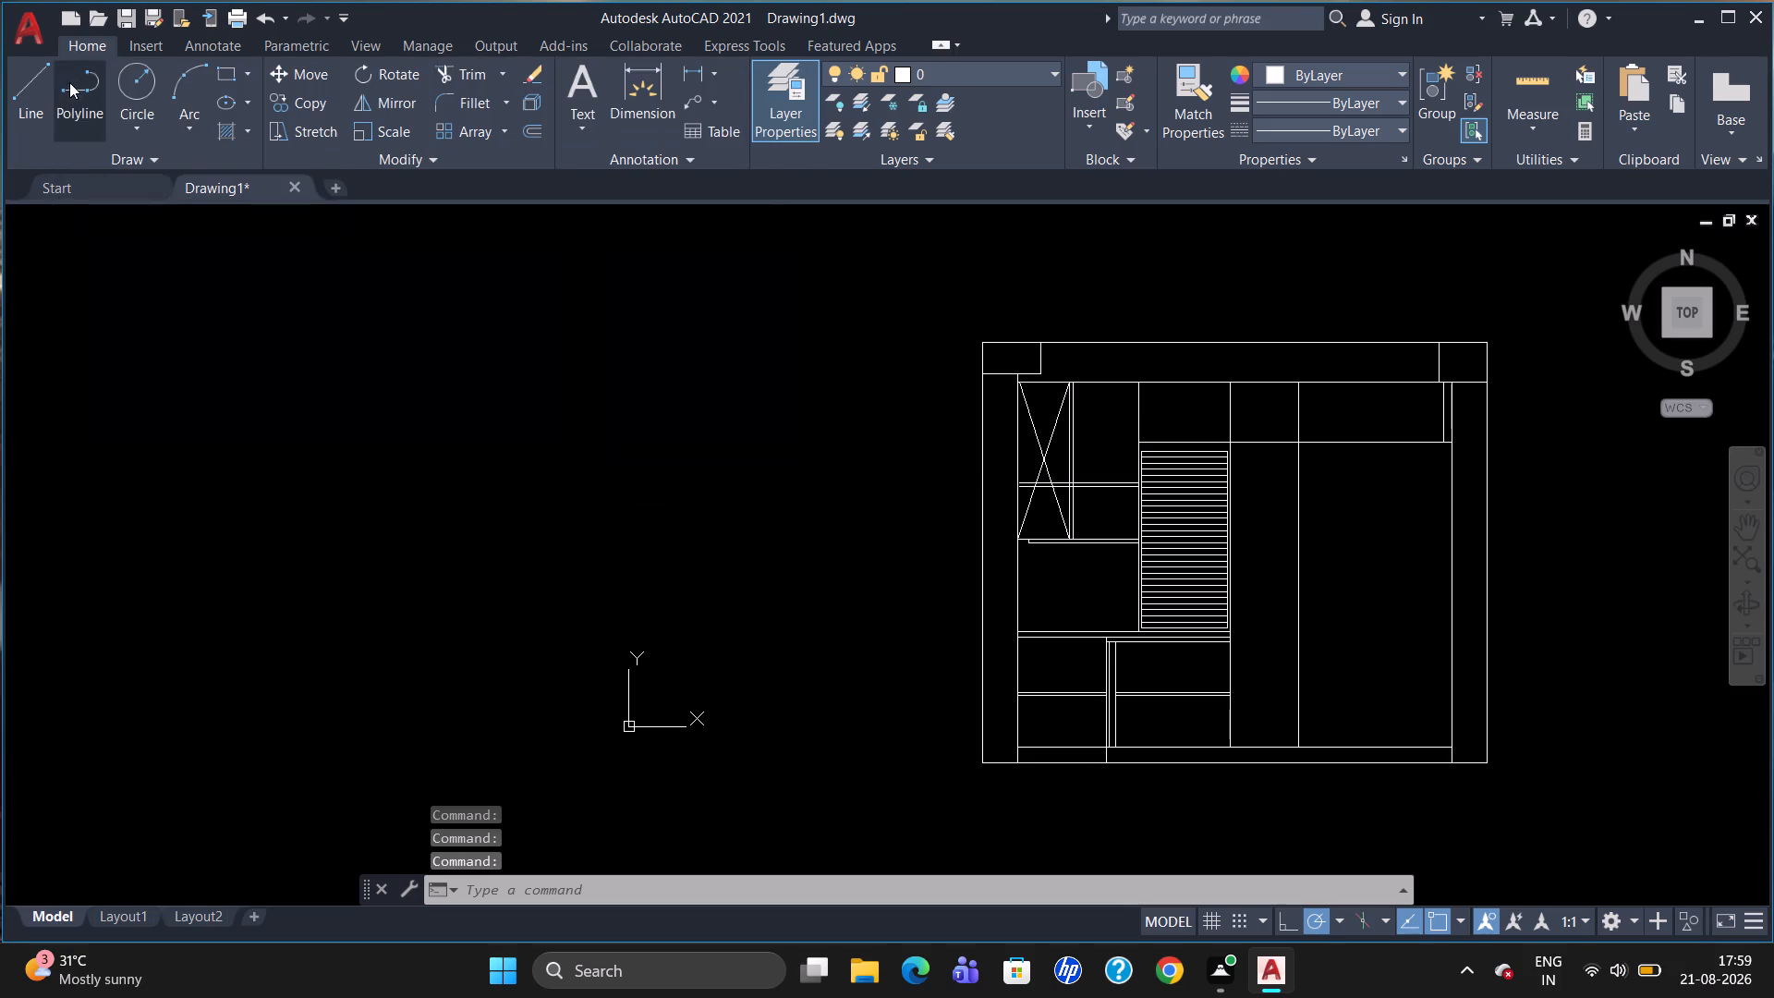
key(Escape)
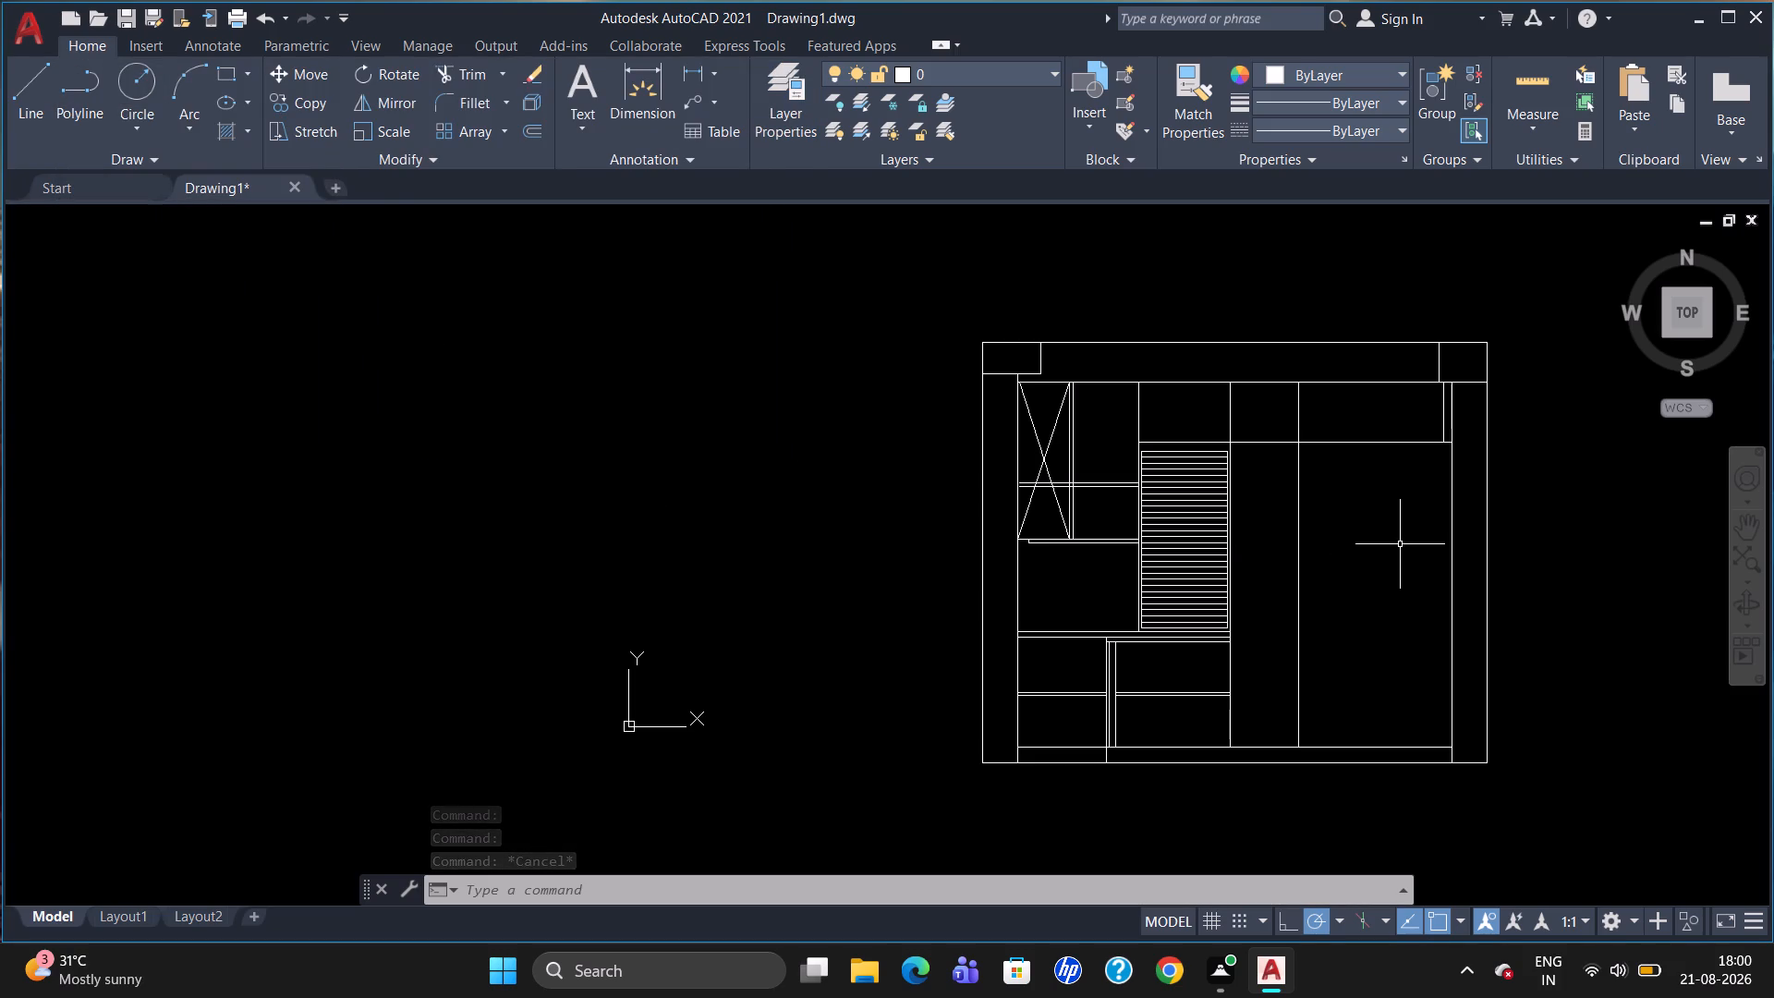
Select the upper compartments' lower horizontal lines, the divider above the slatted frame's left side, and the frame's inner and outer border lines.
click(1328, 440)
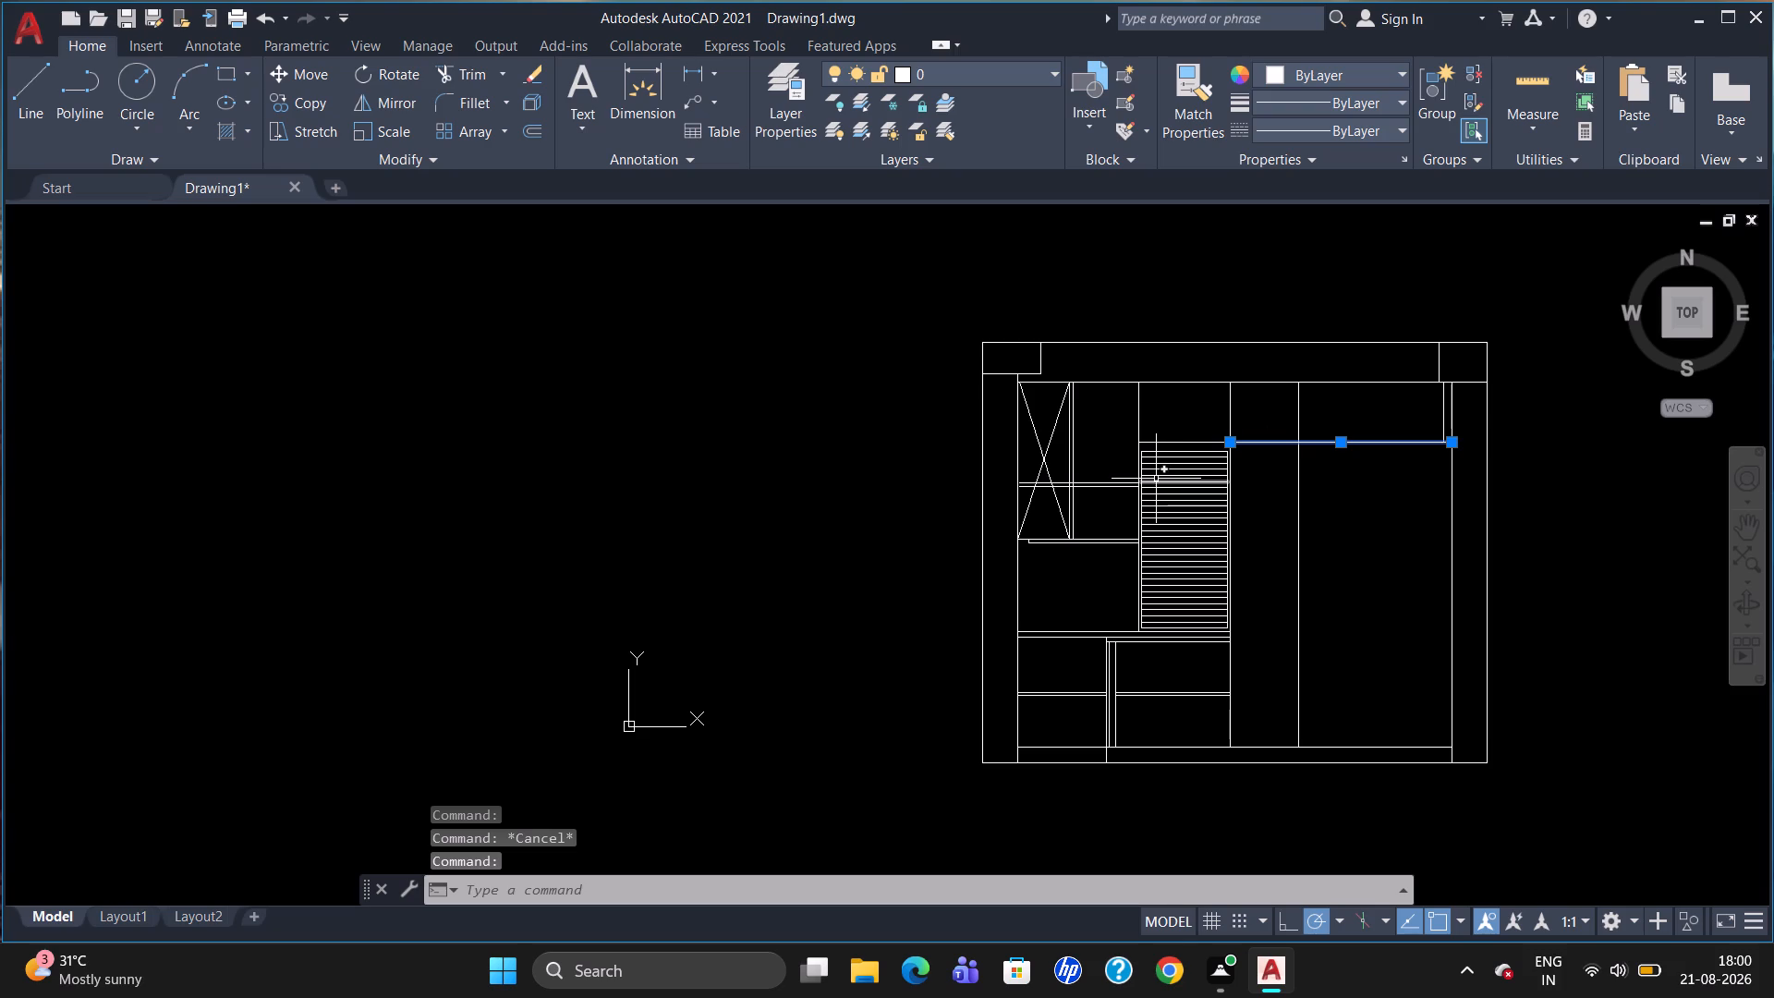
click(1185, 443)
click(1139, 425)
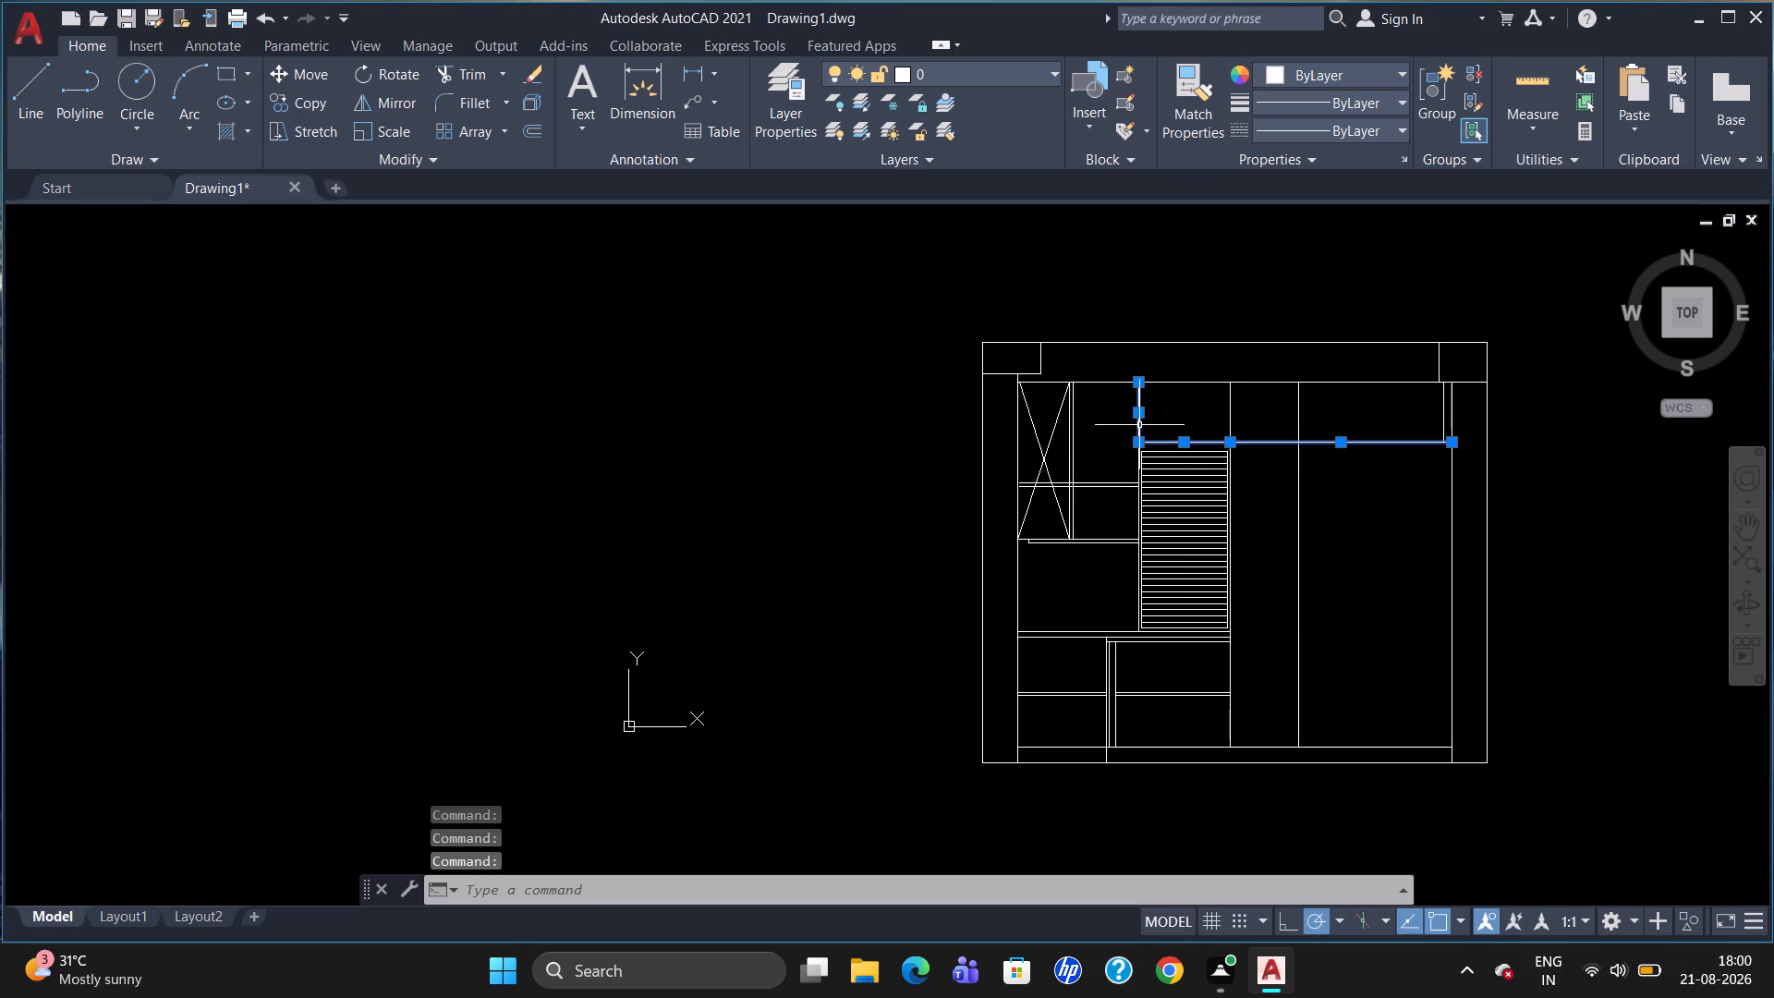
scroll(1162, 689, up, 2)
click(1102, 507)
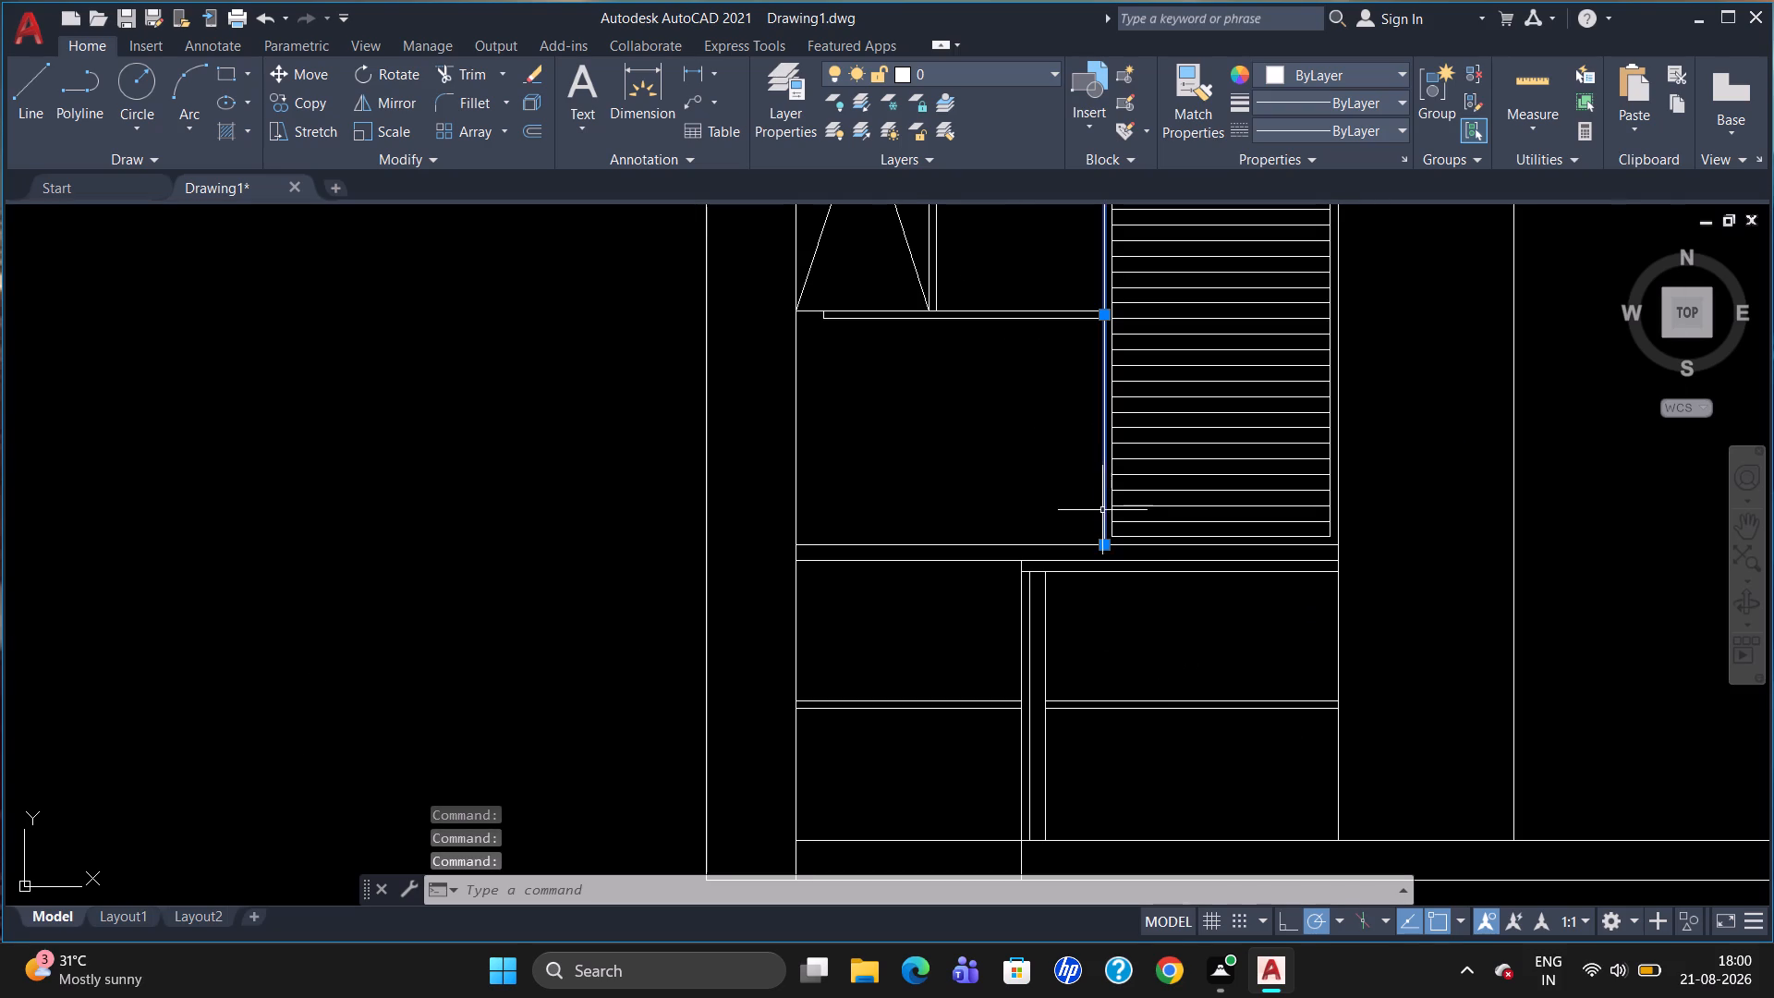
click(1142, 547)
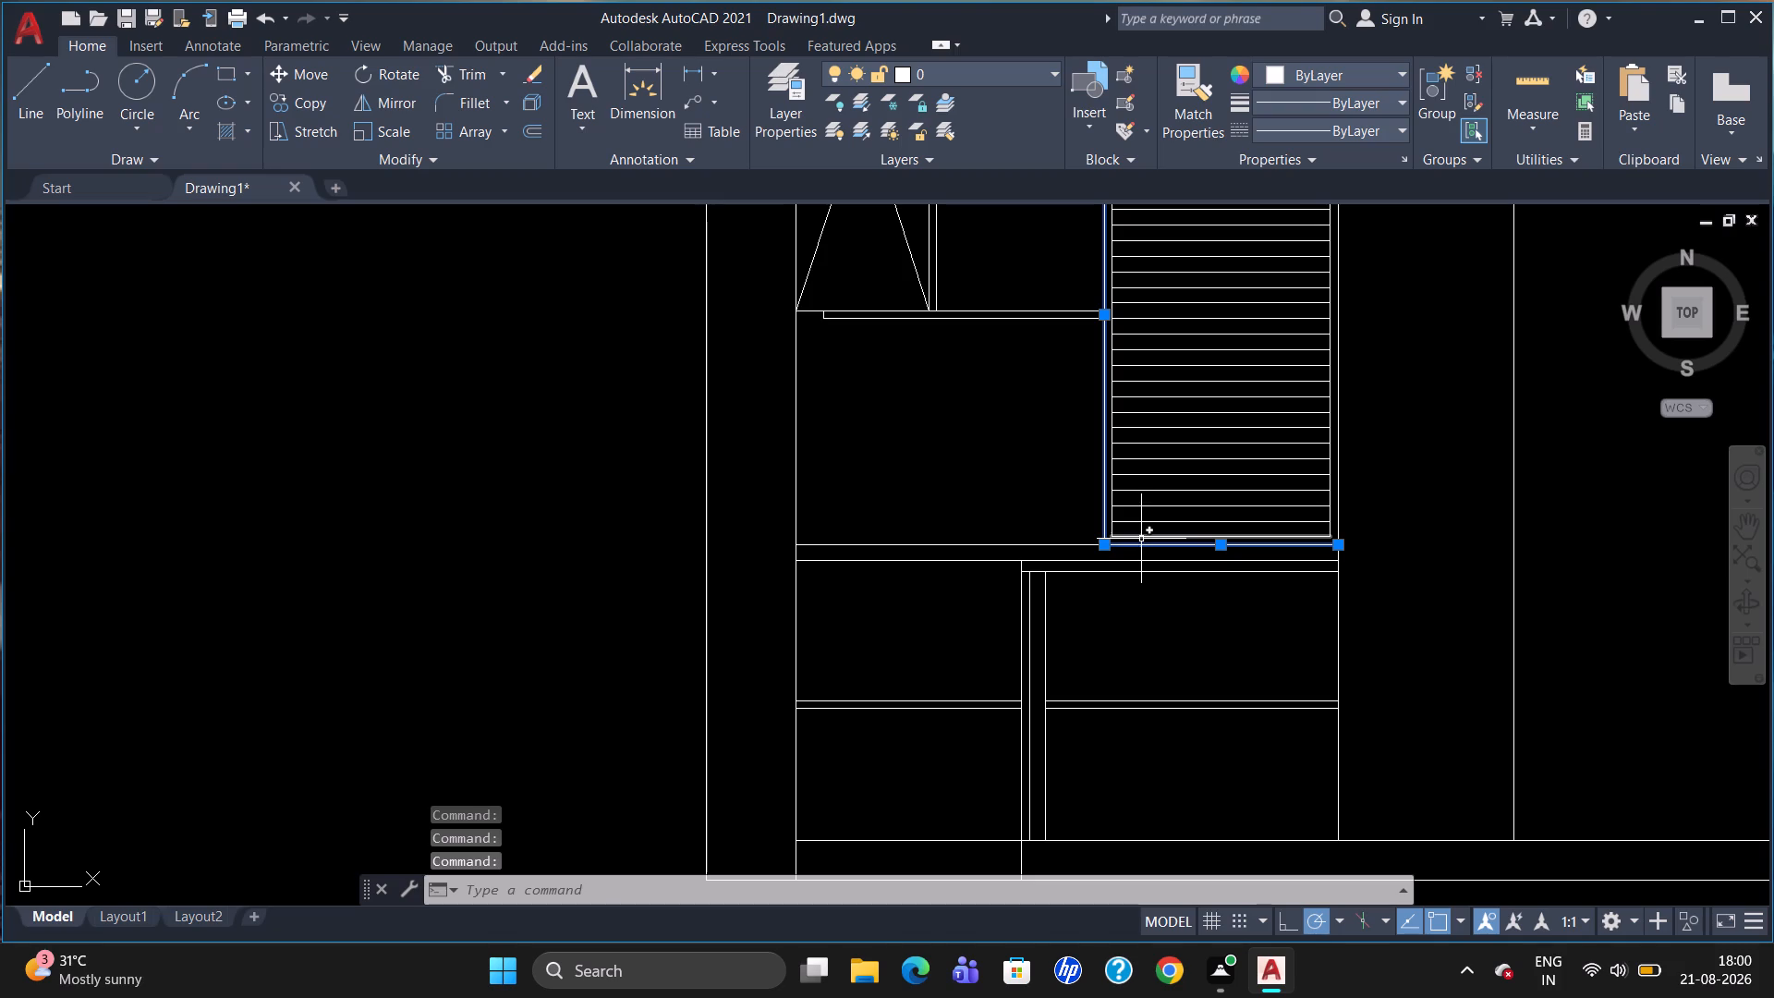
click(1141, 538)
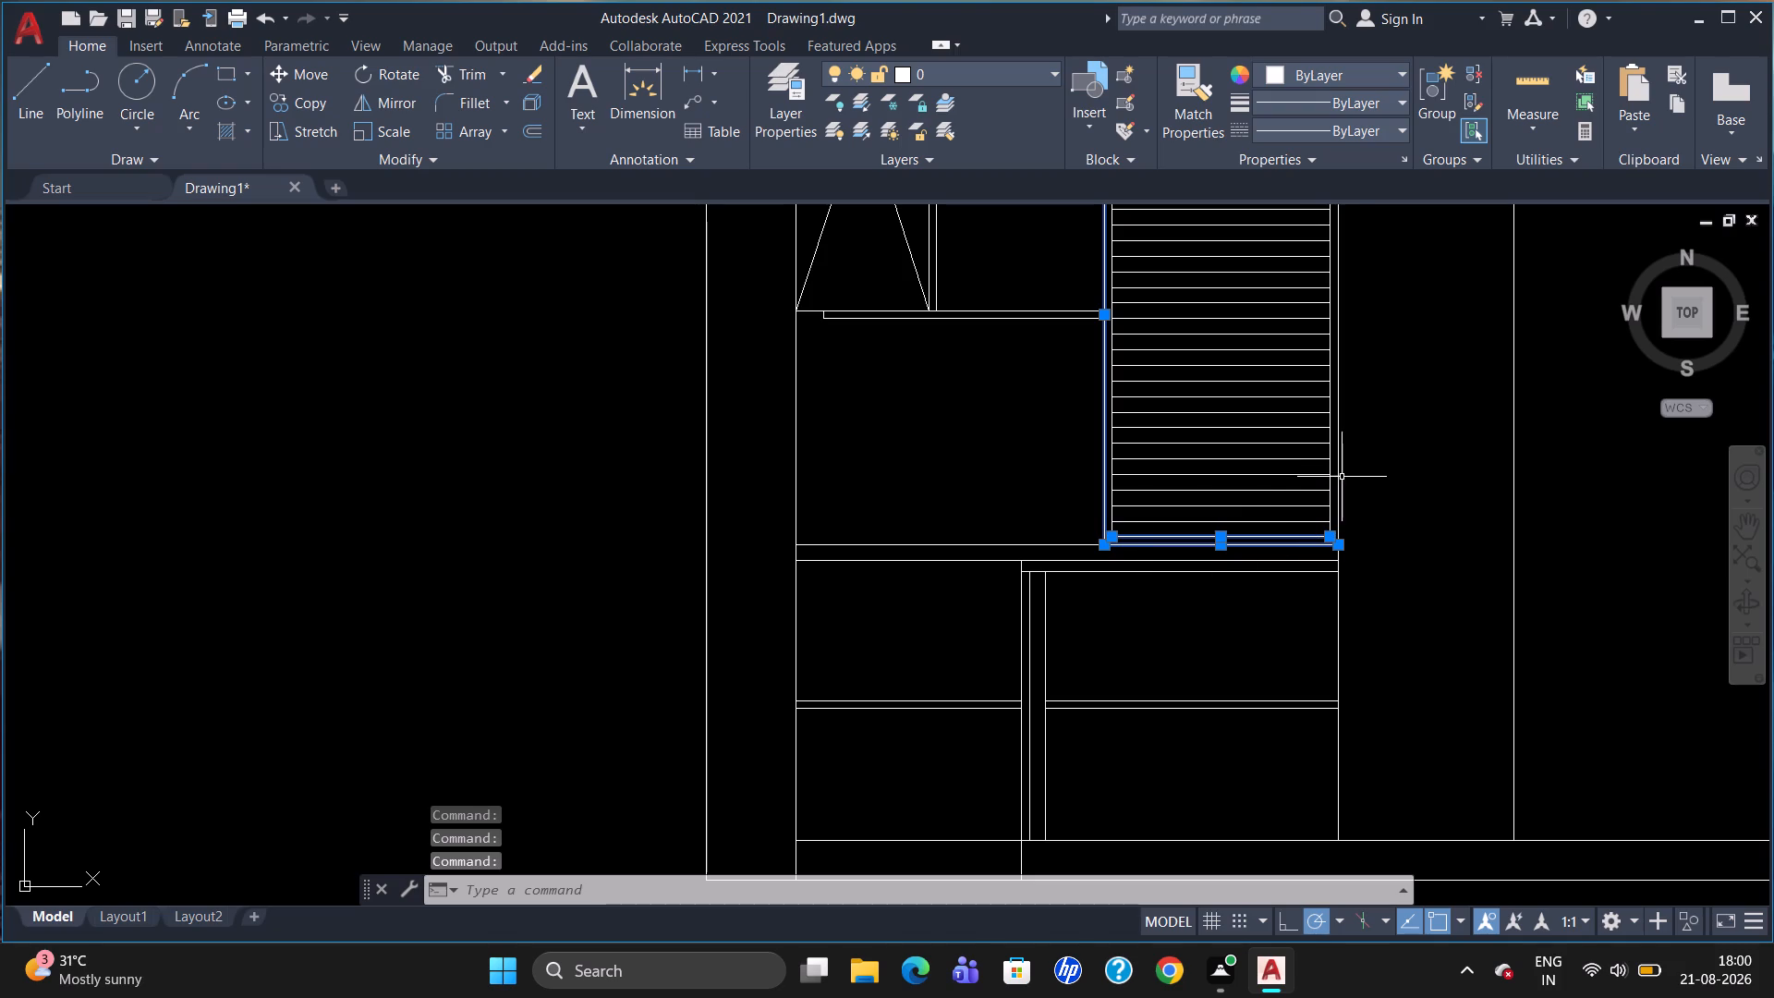
click(1340, 475)
click(1328, 469)
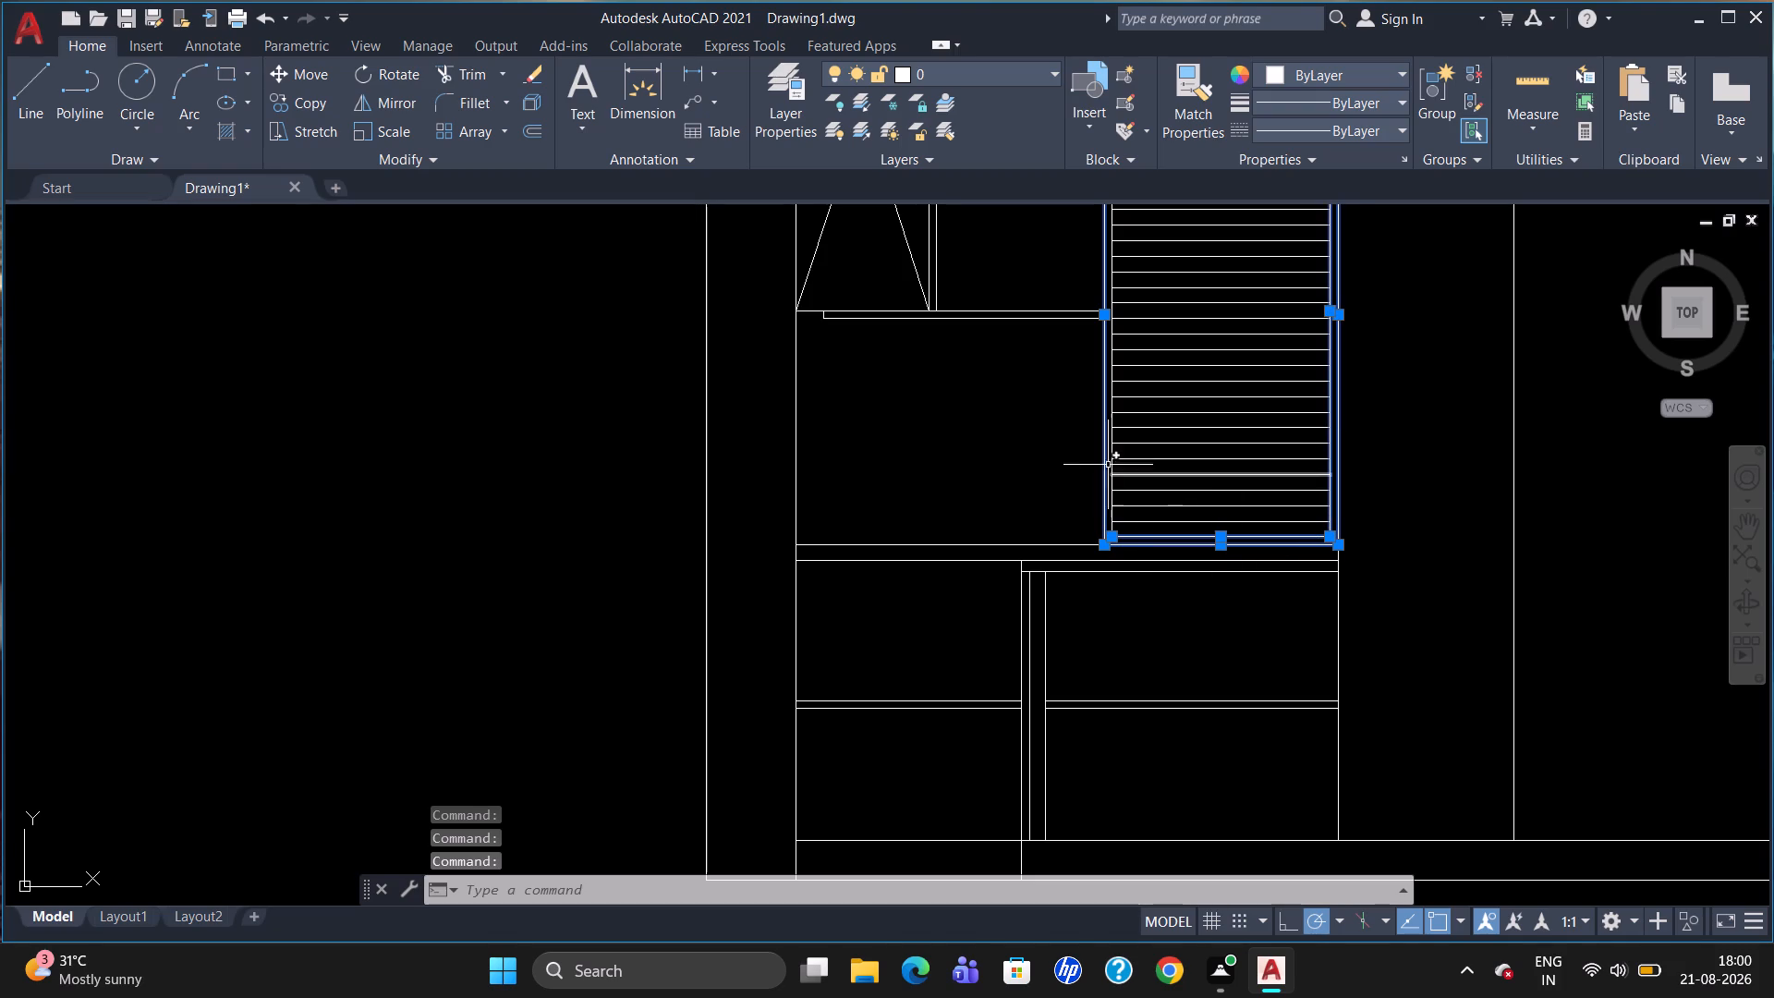
click(1111, 451)
scroll(1167, 434, down, 2)
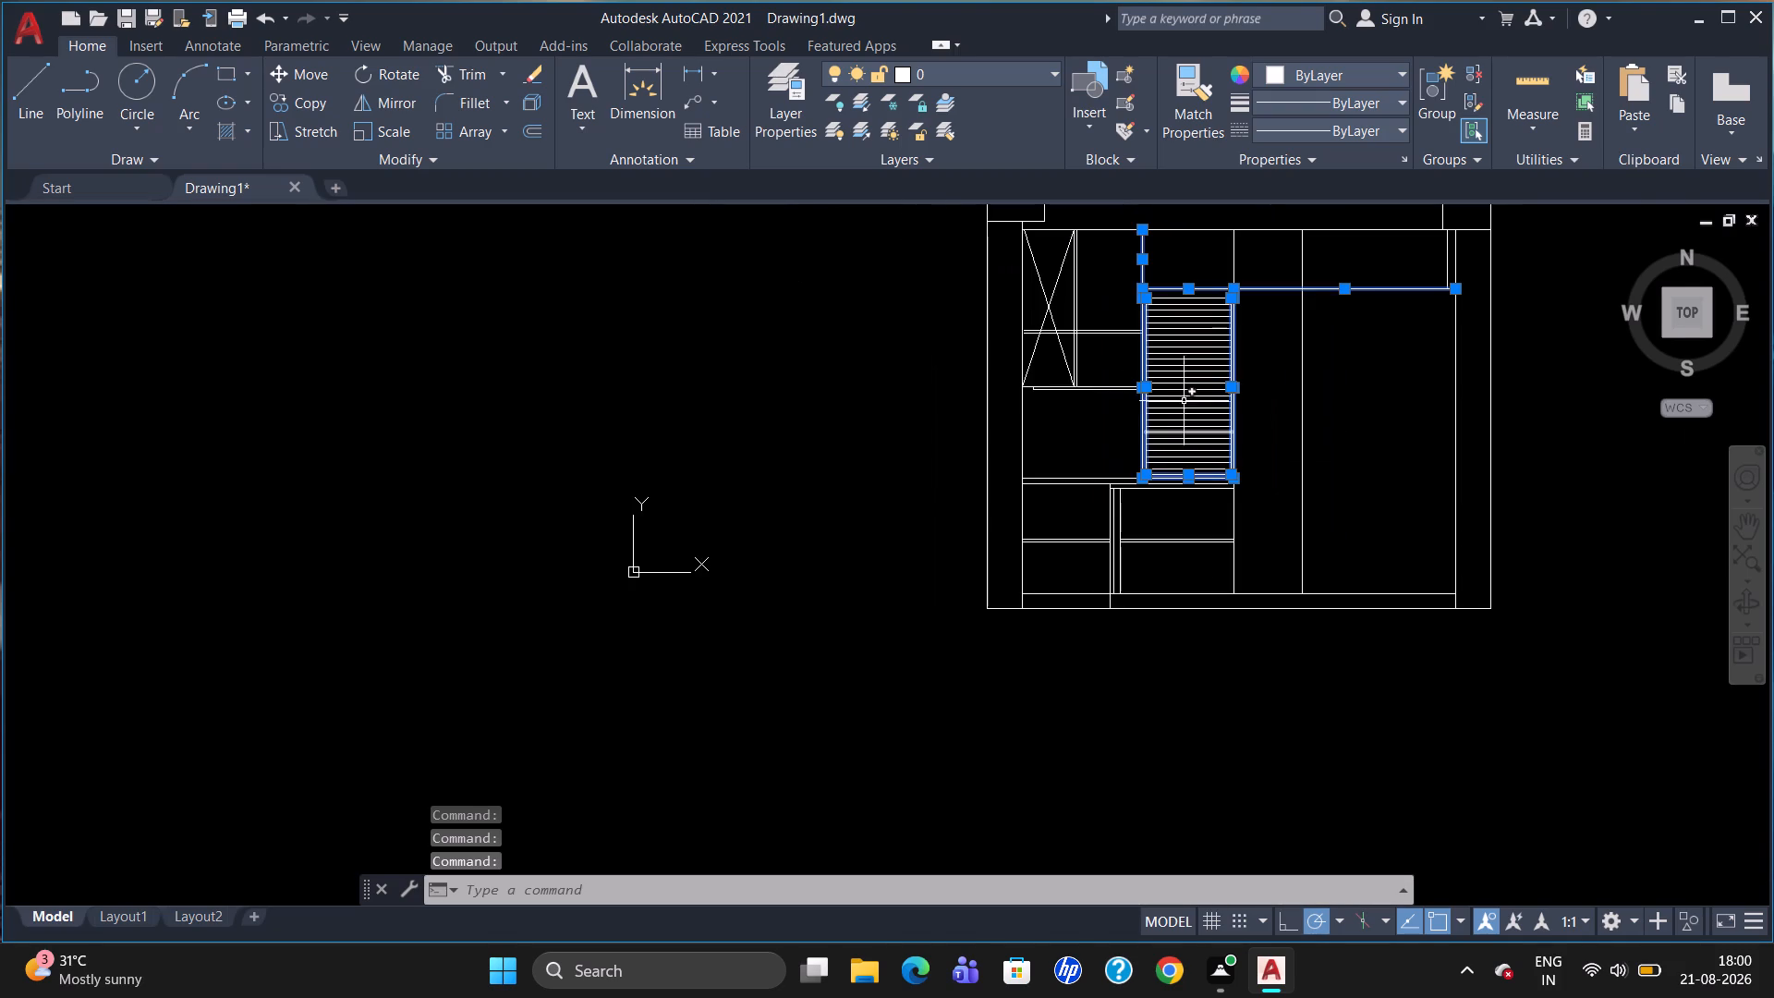
scroll(1204, 334, up, 2)
scroll(1206, 339, down, 1)
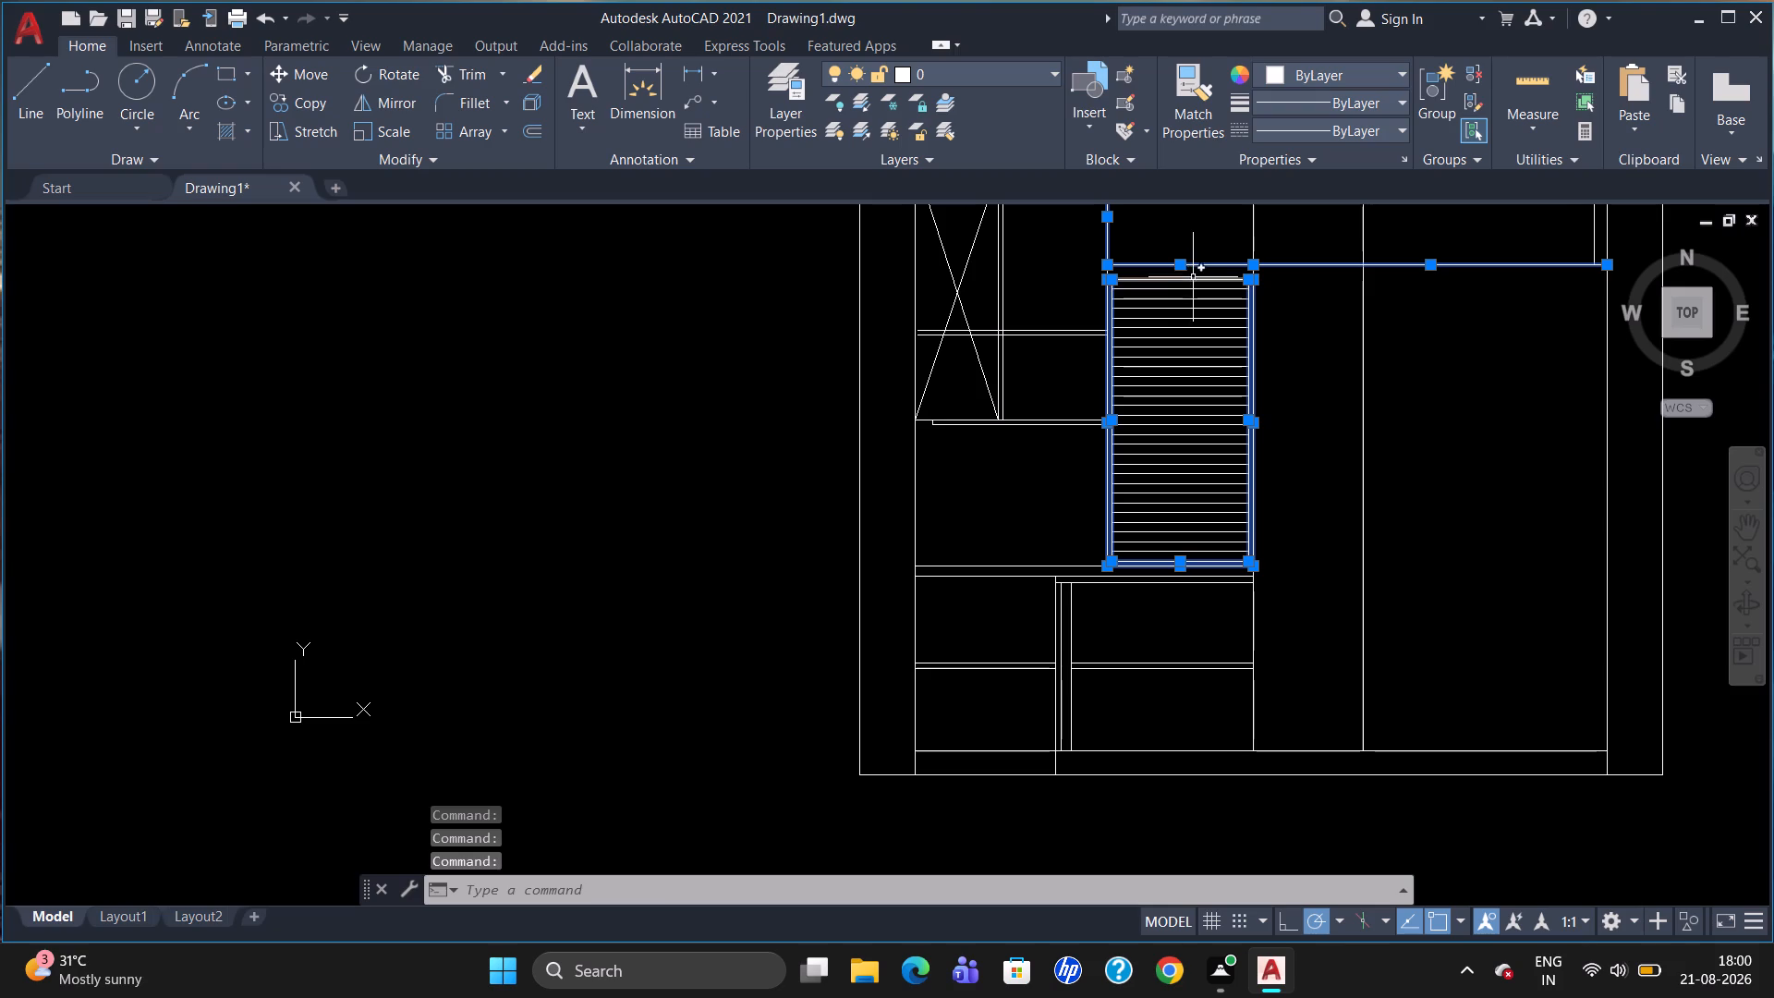
click(1190, 280)
scroll(1151, 279, up, 2)
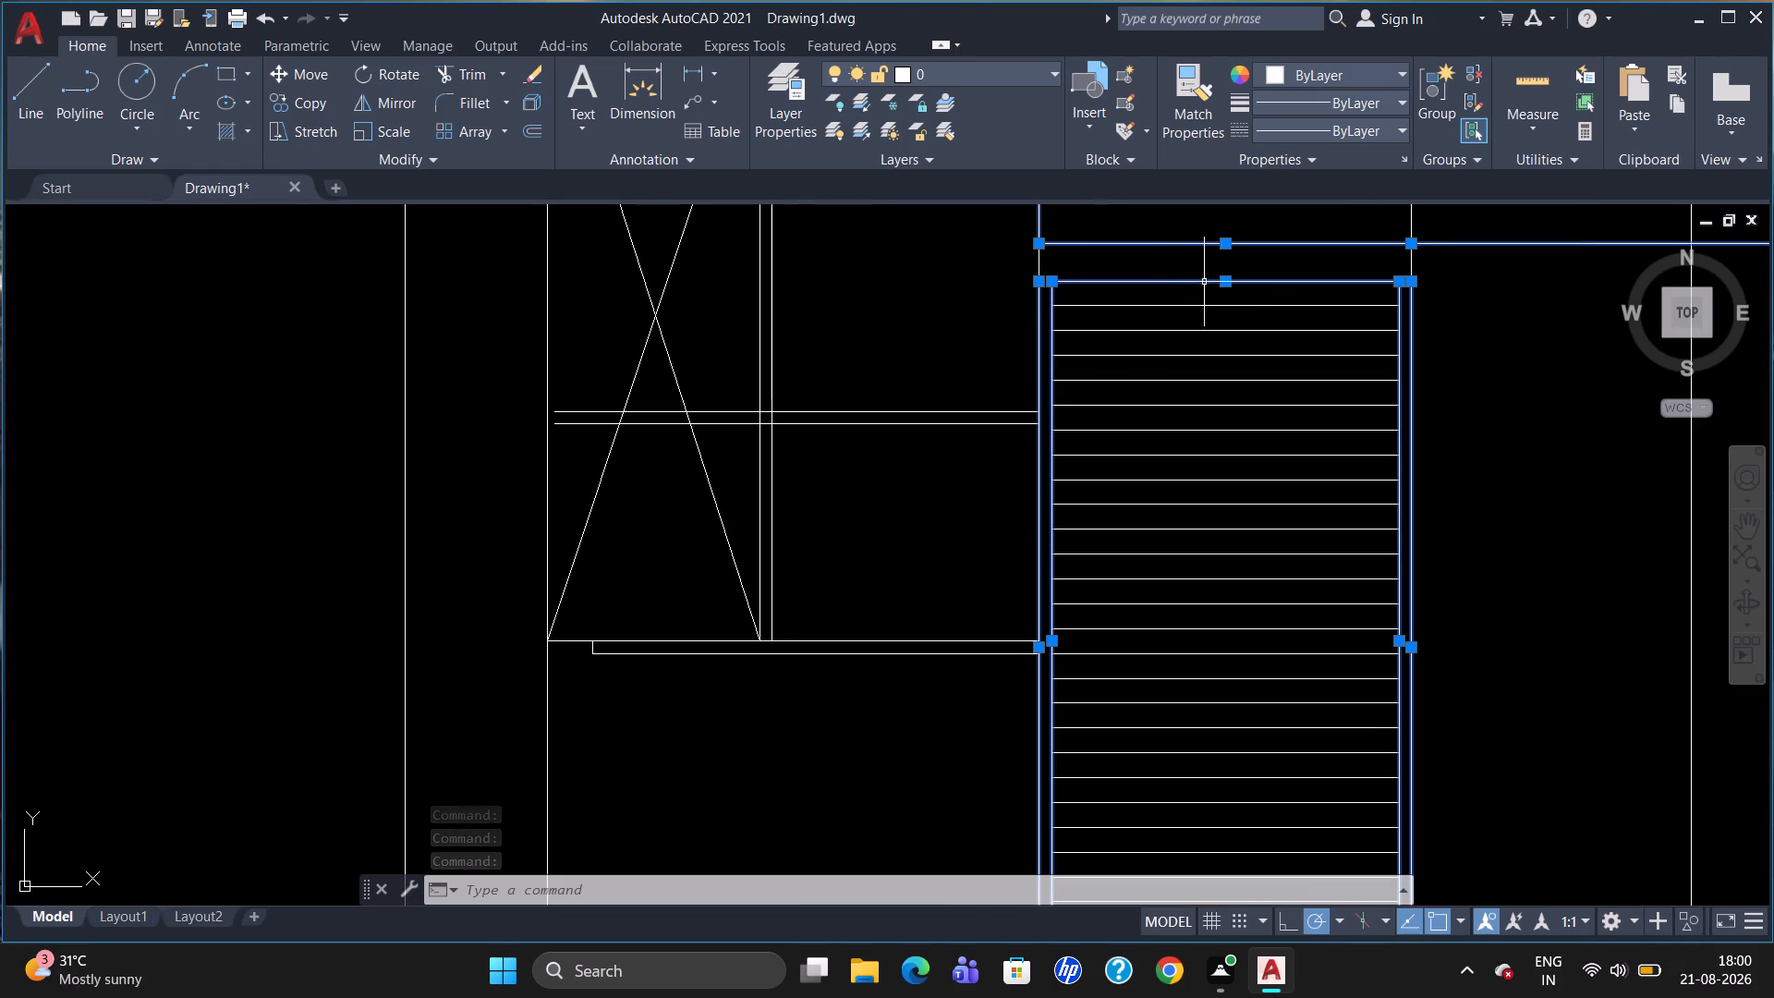
click(1413, 263)
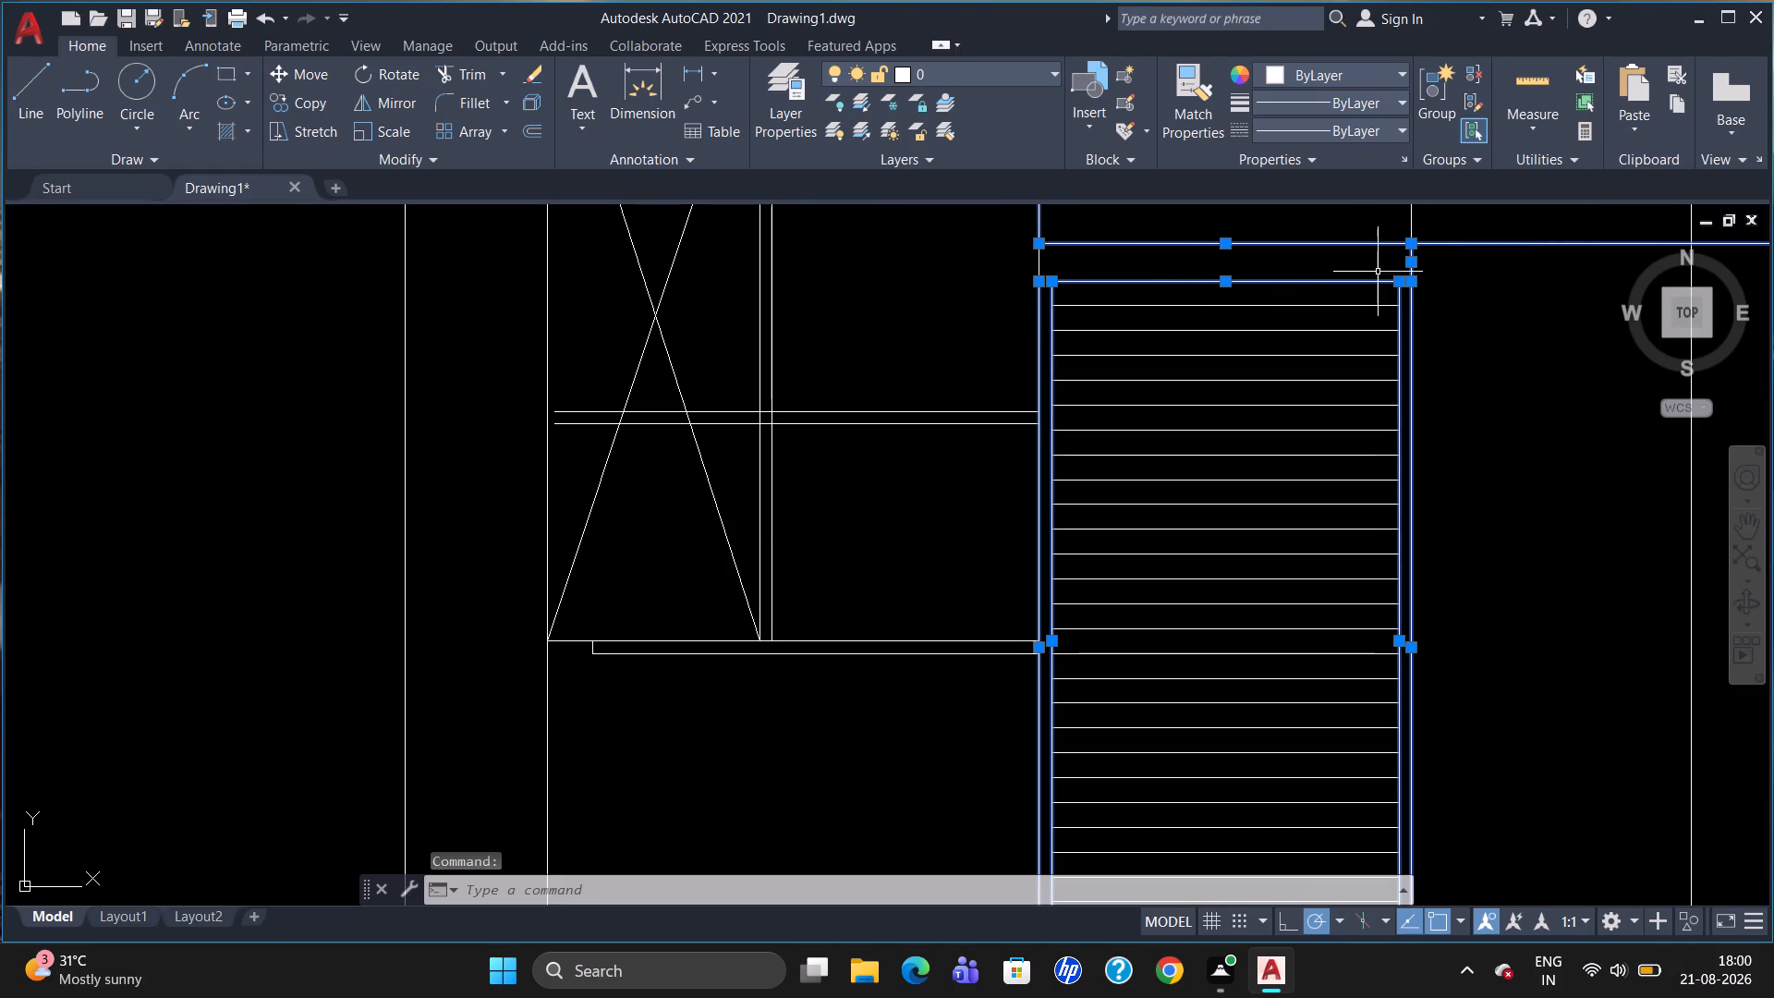
click(1039, 261)
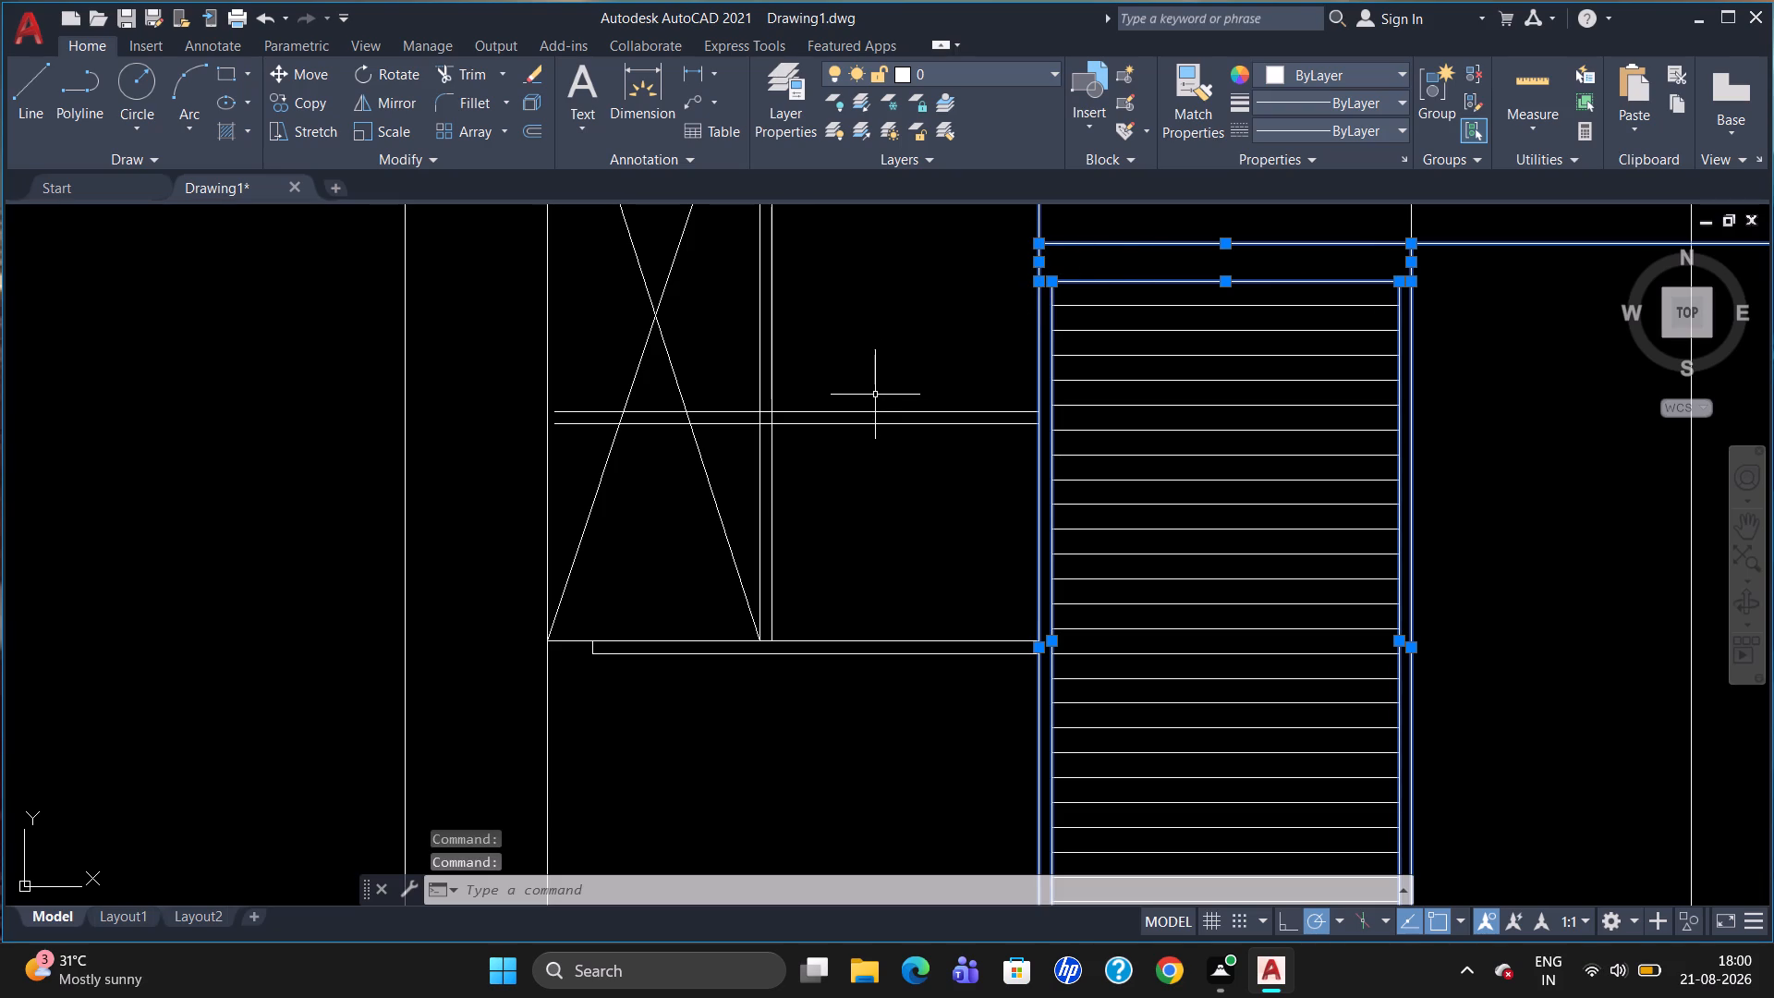
Add the cross-marked compartment's double shelf lines, lower edge and ledge outline, double vertical divider and left vertical line to the selection.
click(796, 423)
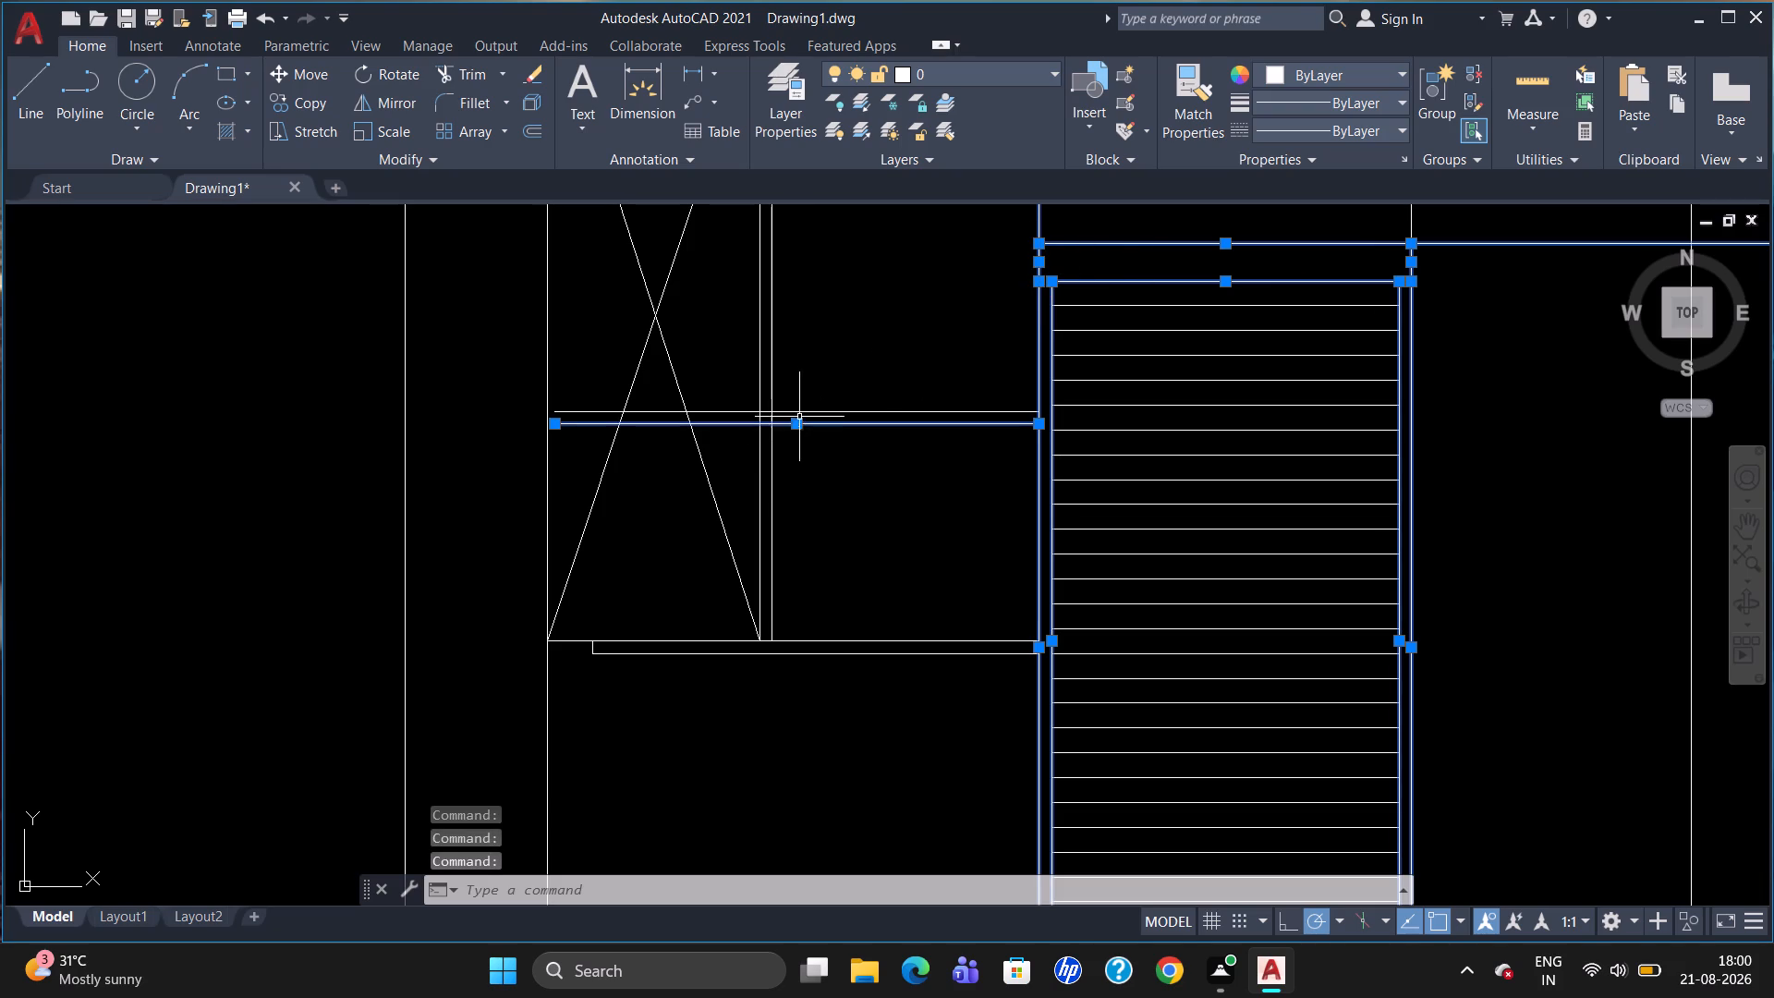
click(804, 410)
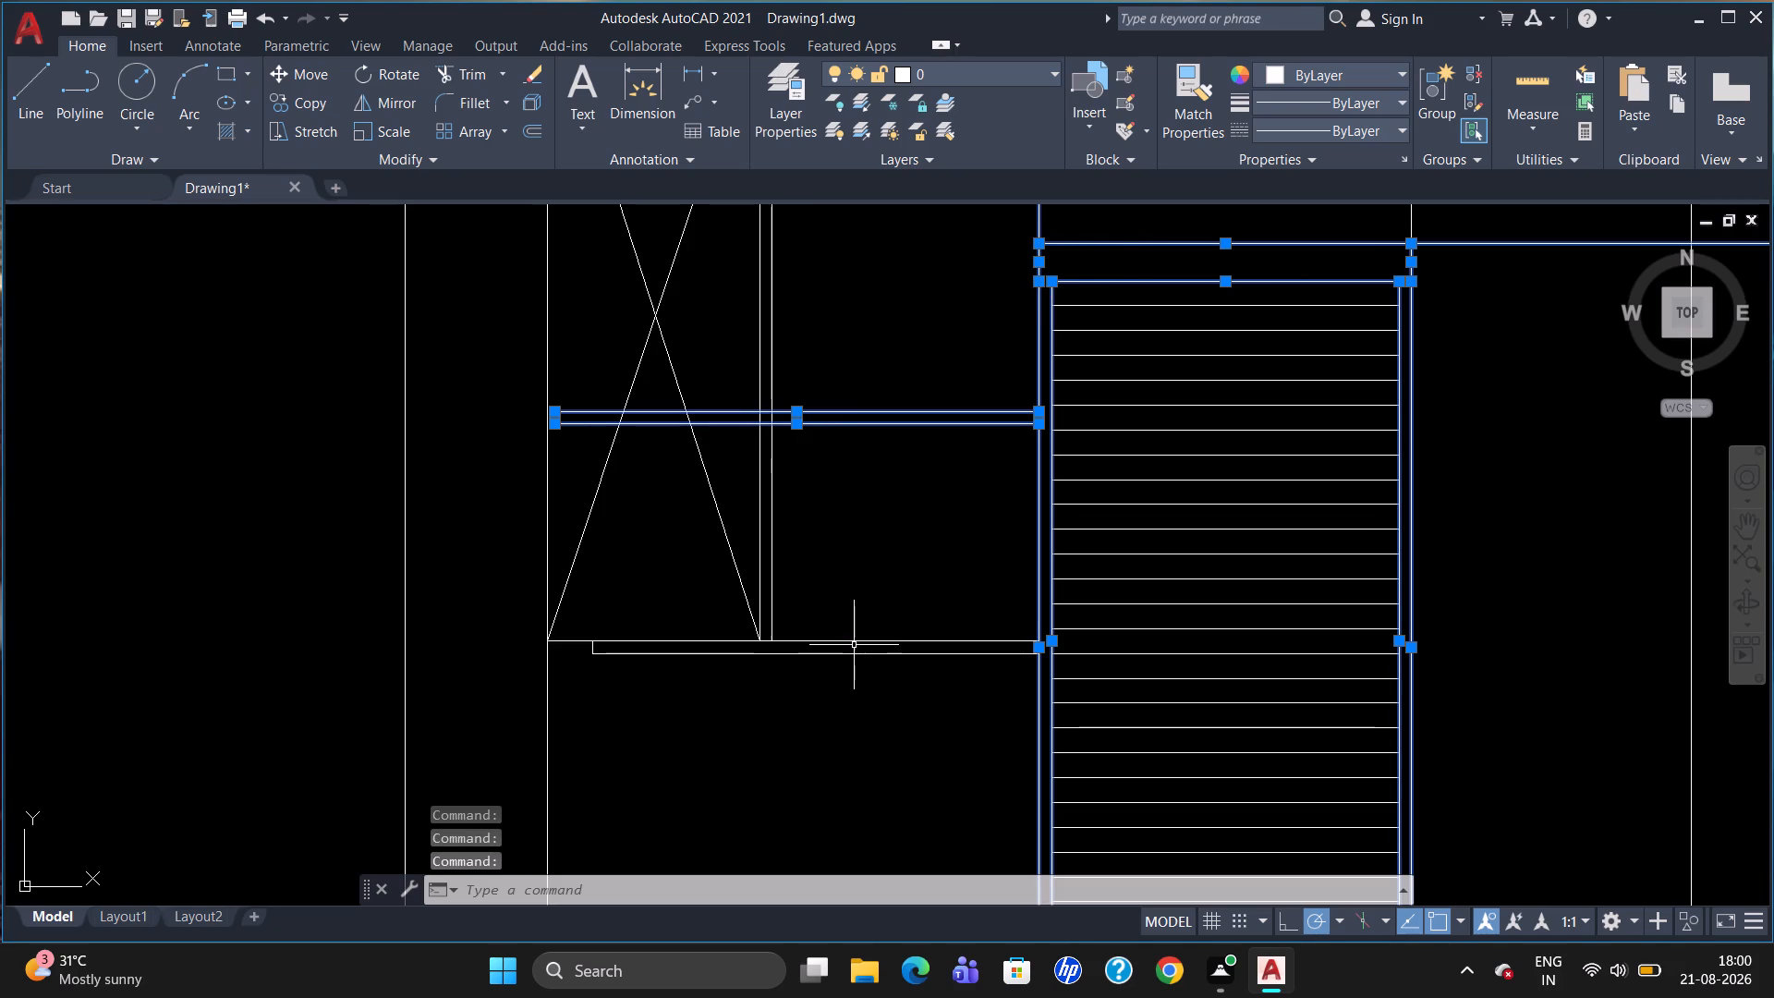
click(854, 643)
click(857, 654)
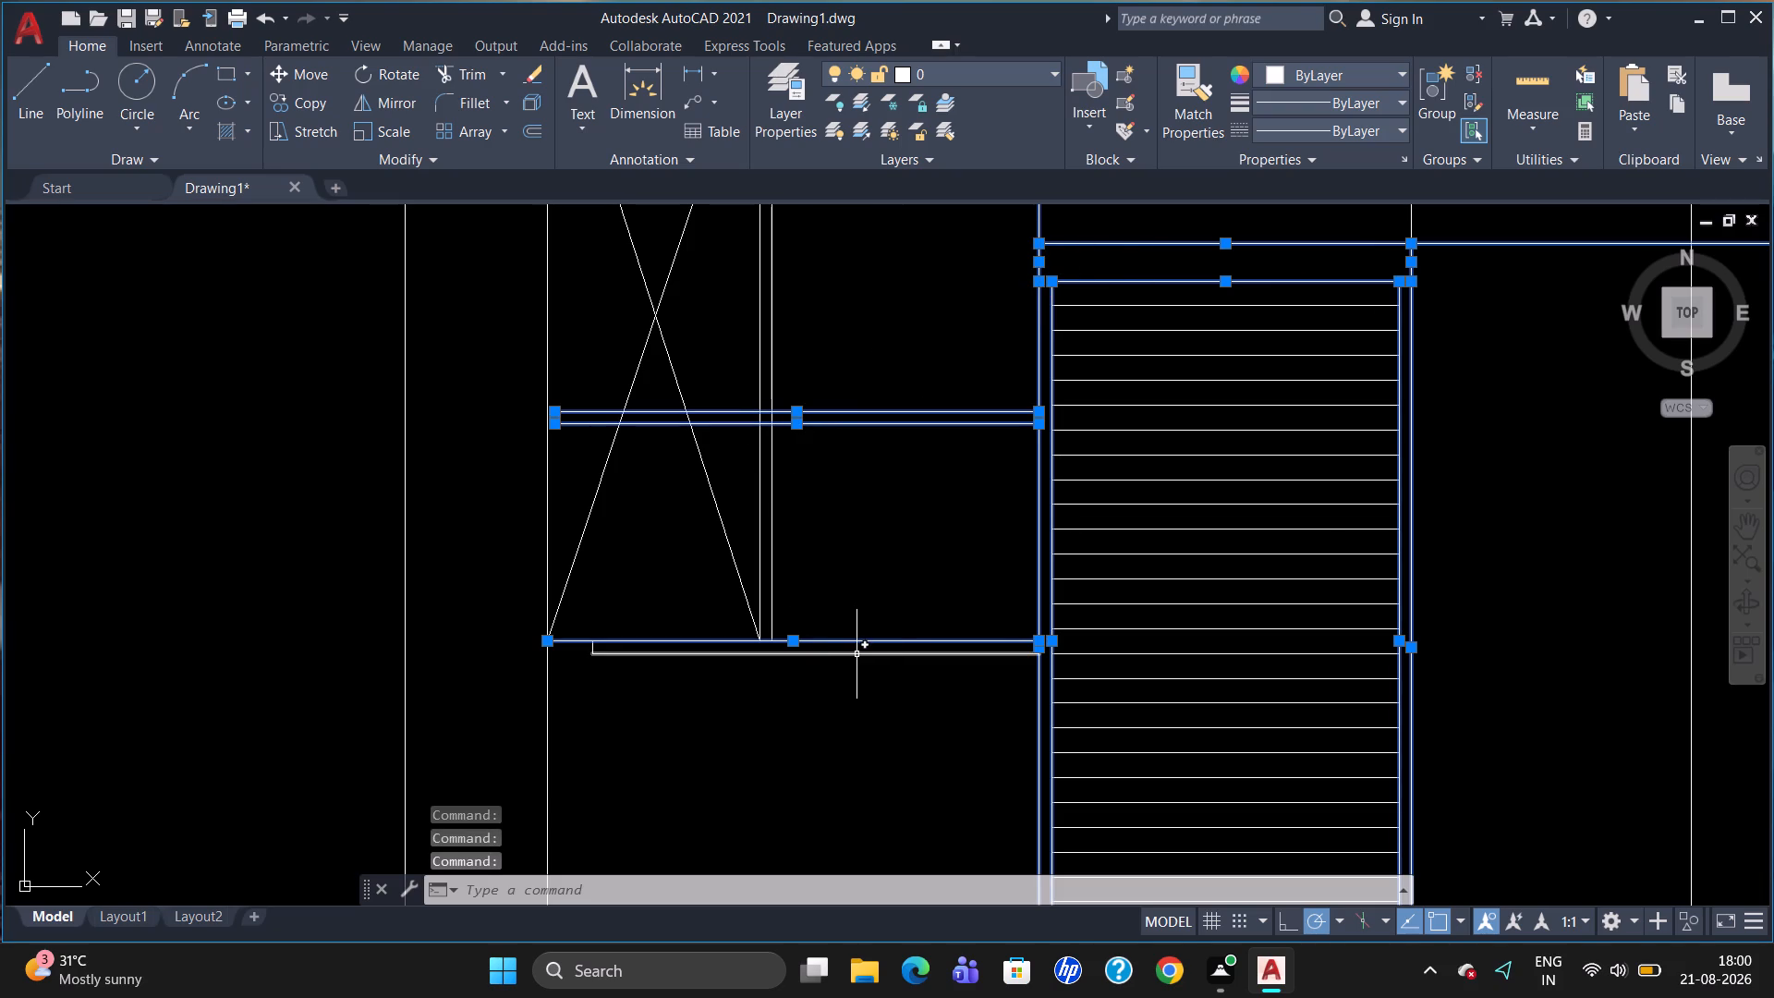
scroll(587, 685, up, 2)
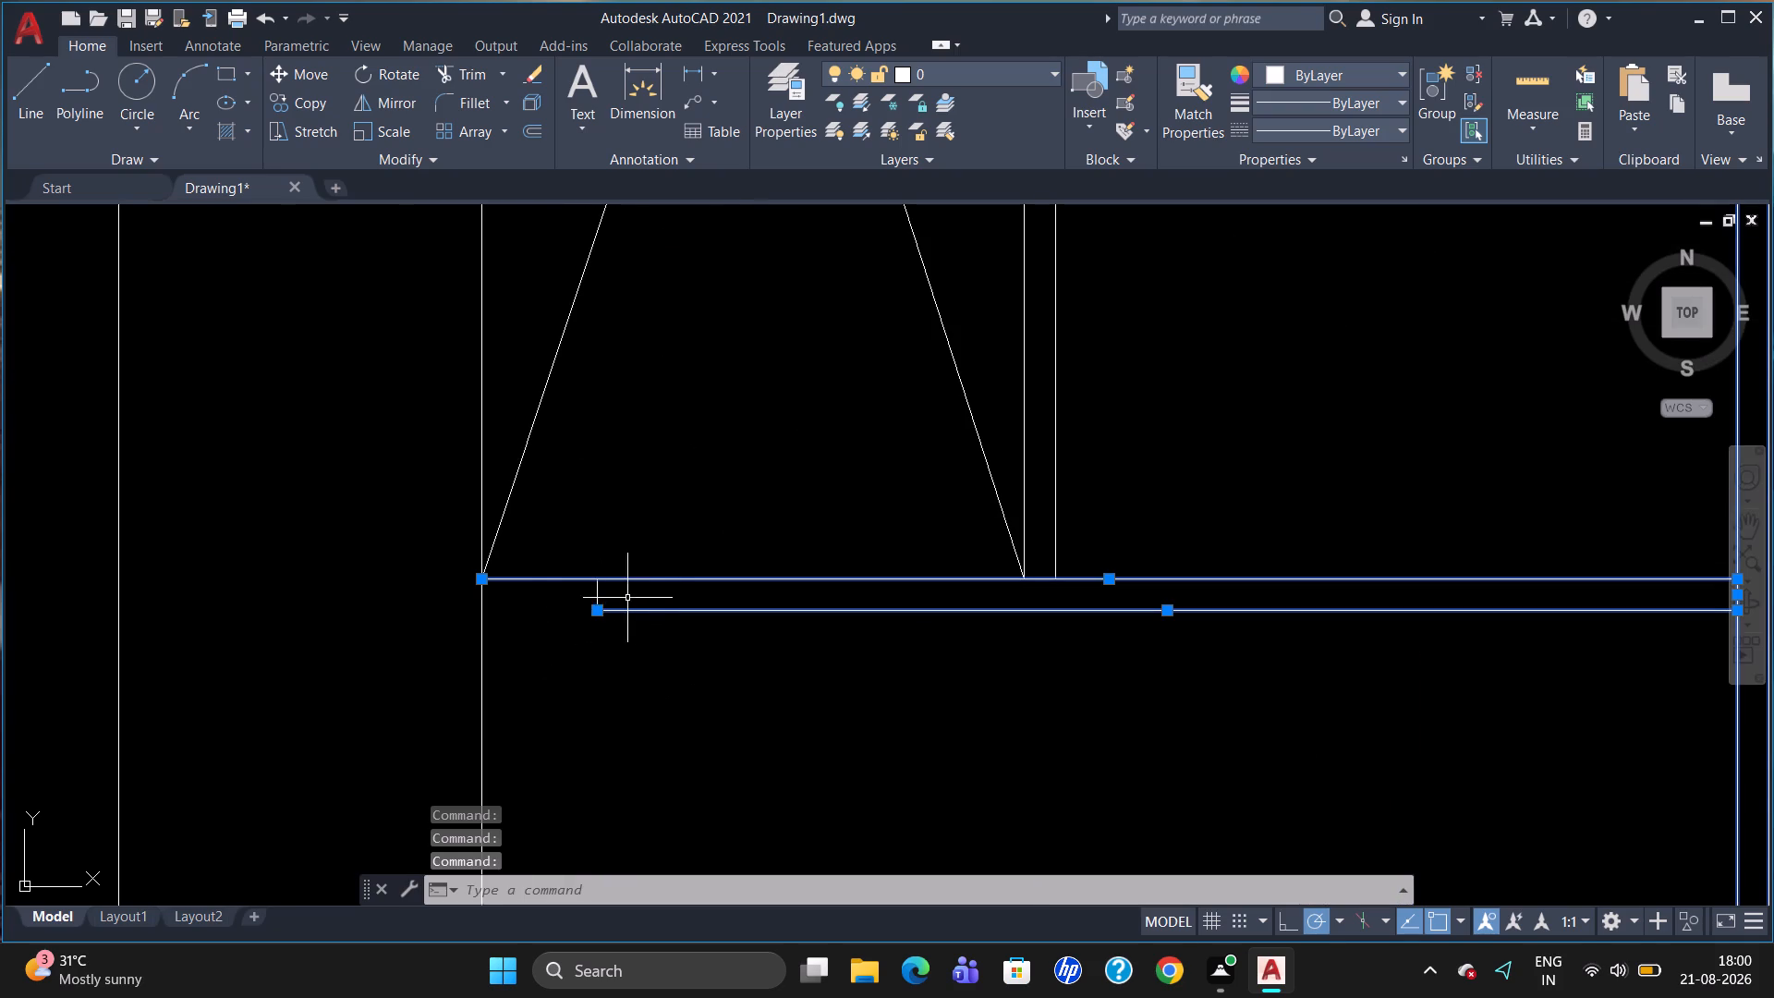
click(595, 596)
scroll(877, 487, down, 2)
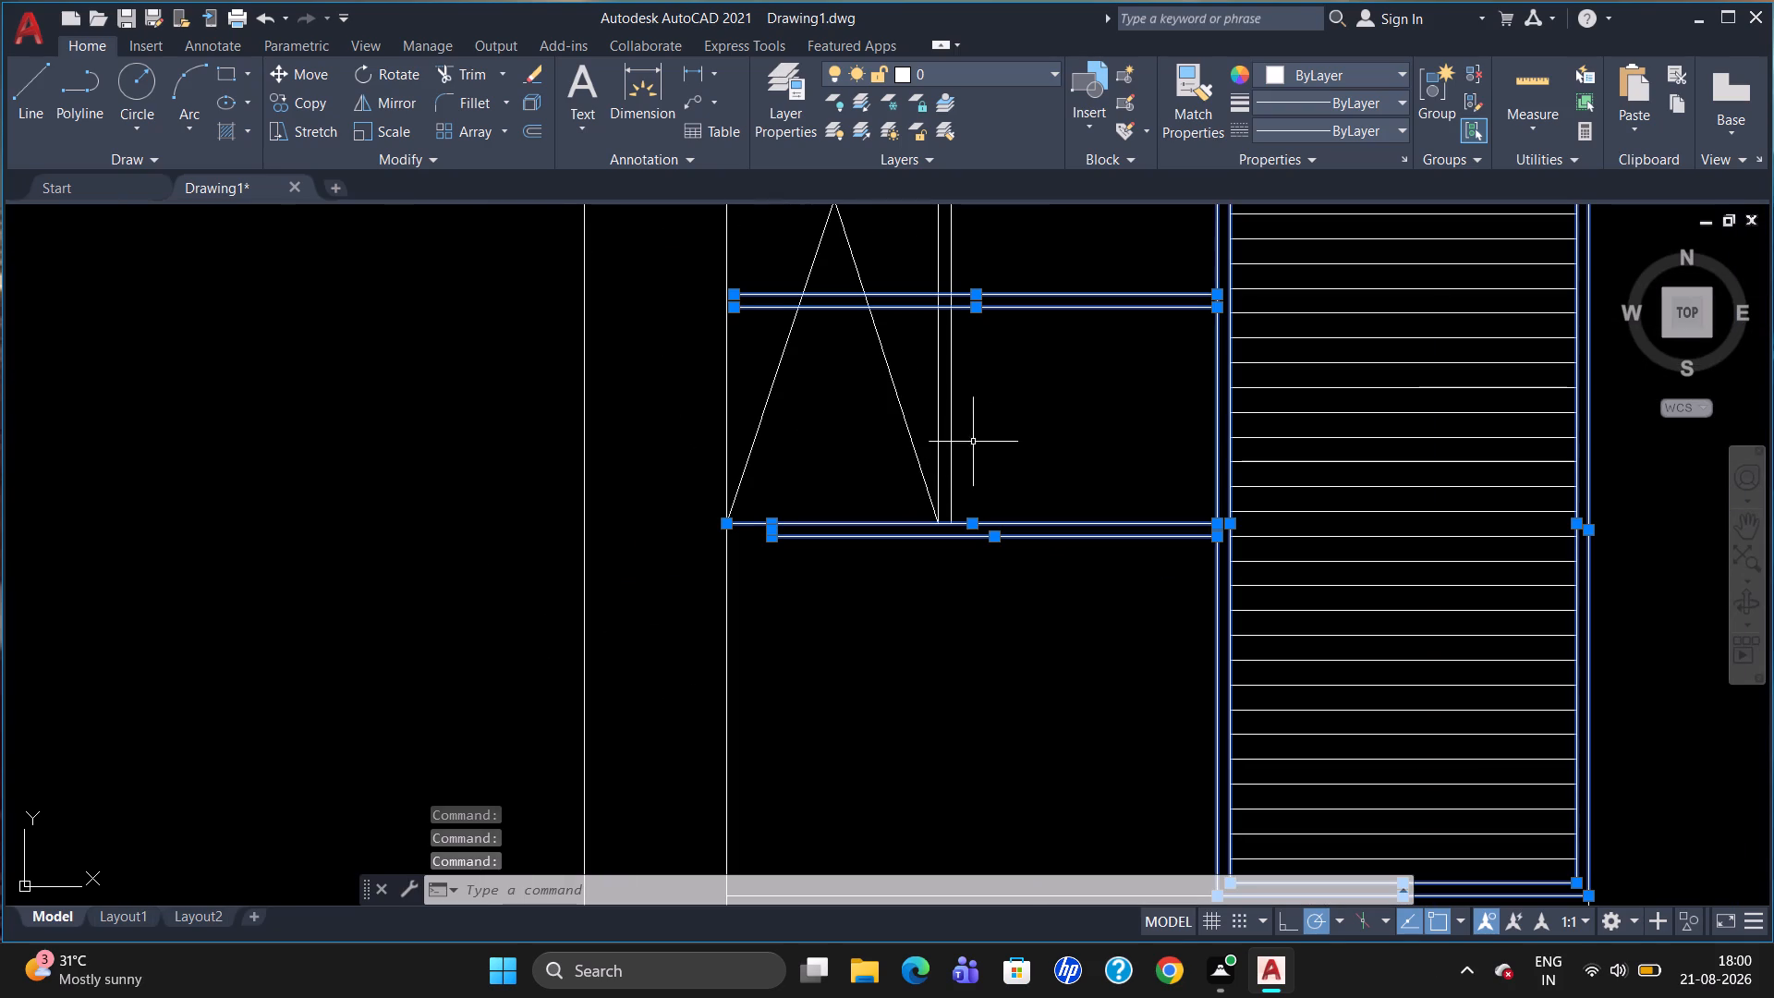
click(950, 437)
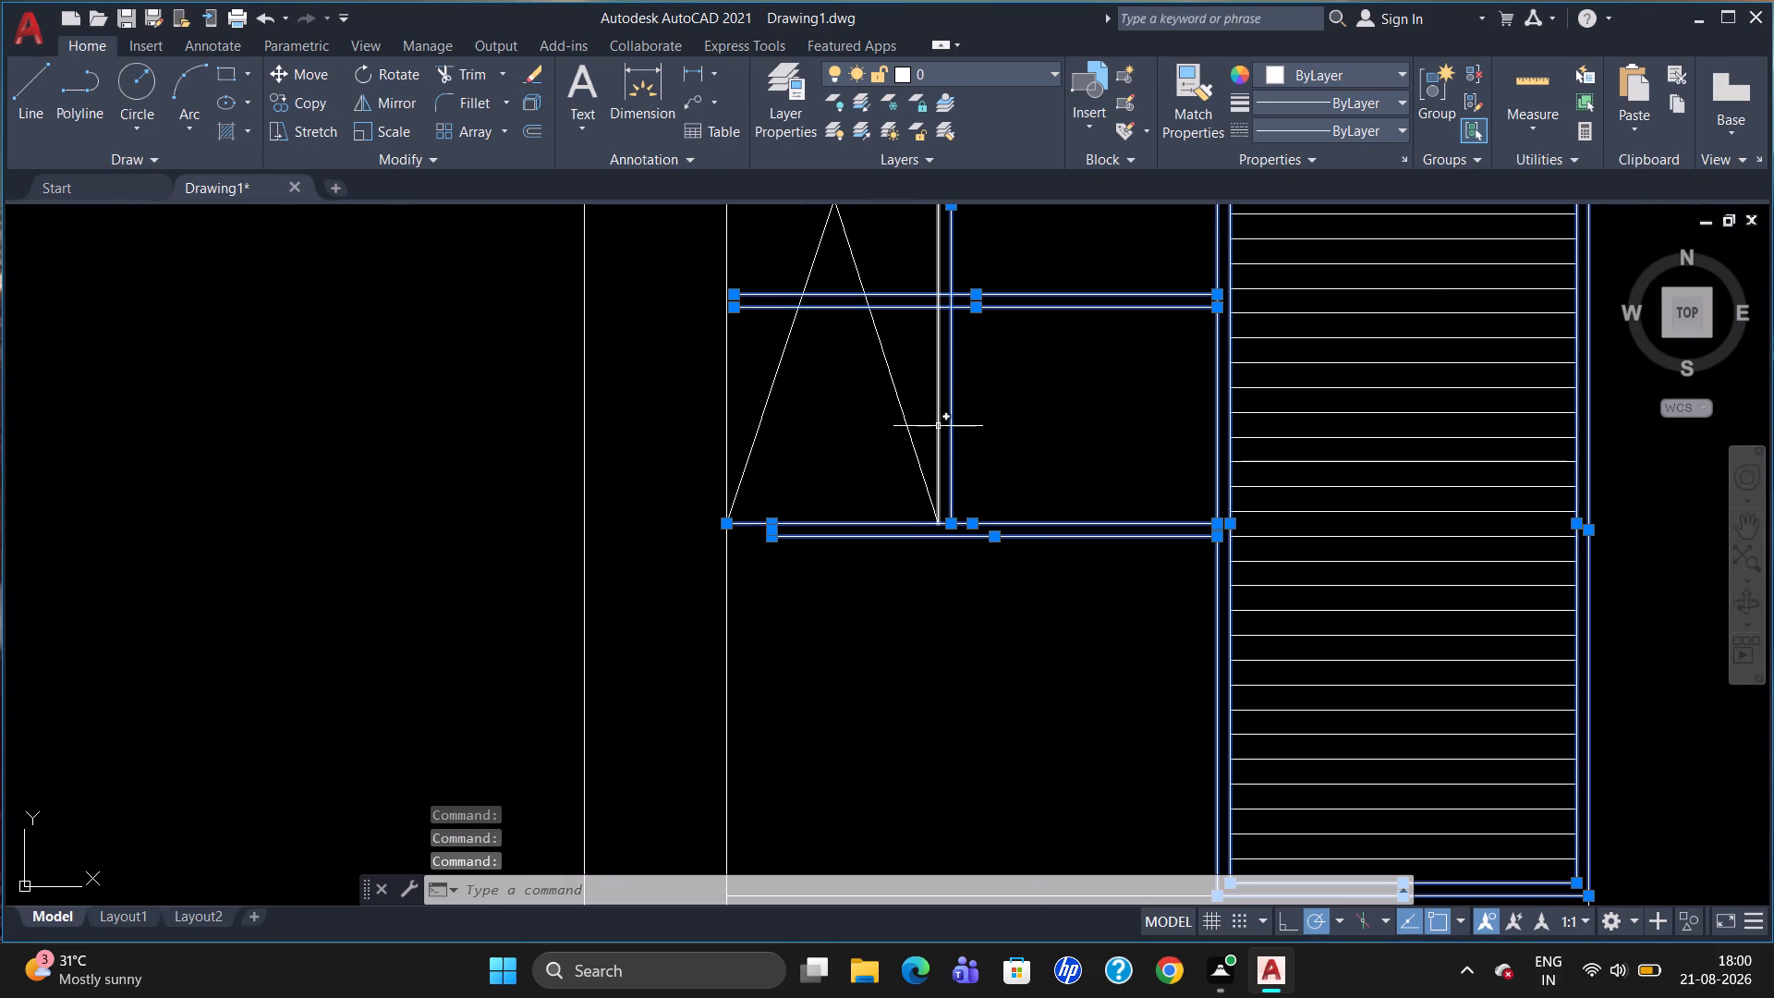
click(938, 425)
click(722, 466)
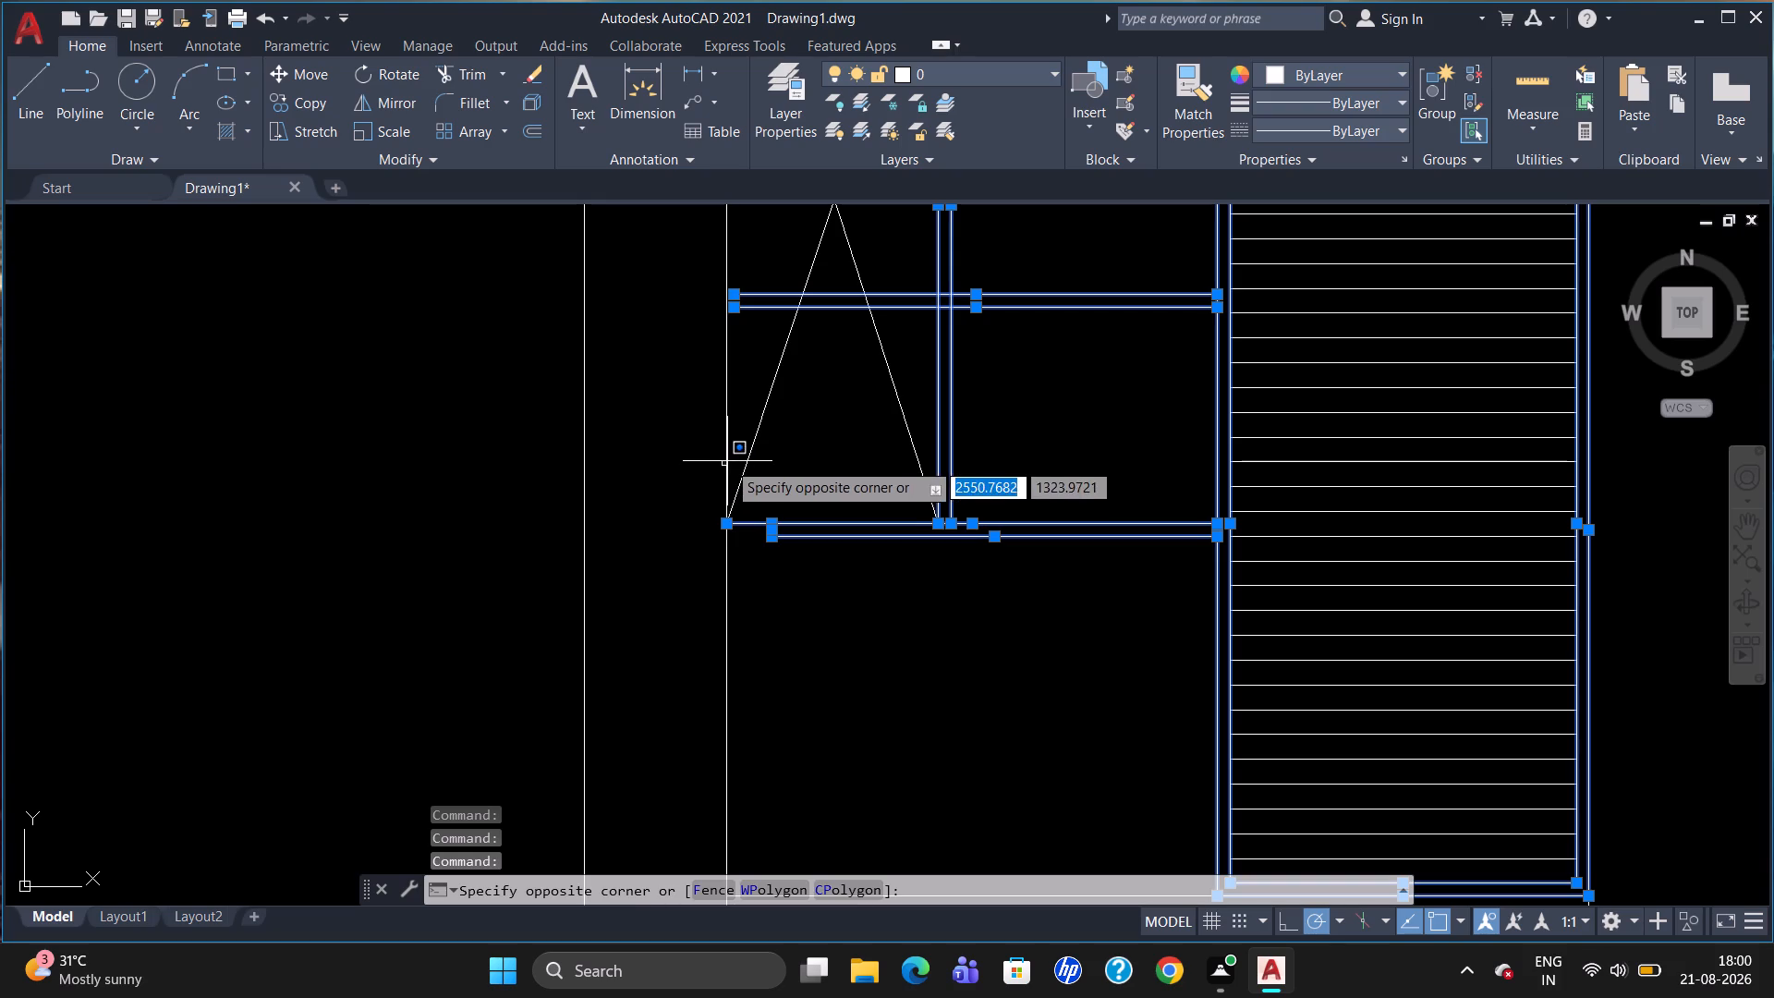
click(727, 460)
click(724, 452)
Add the upper compartments' long top horizontal line and the two short vertical lines at their right end to the selection.
scroll(1010, 437, down, 3)
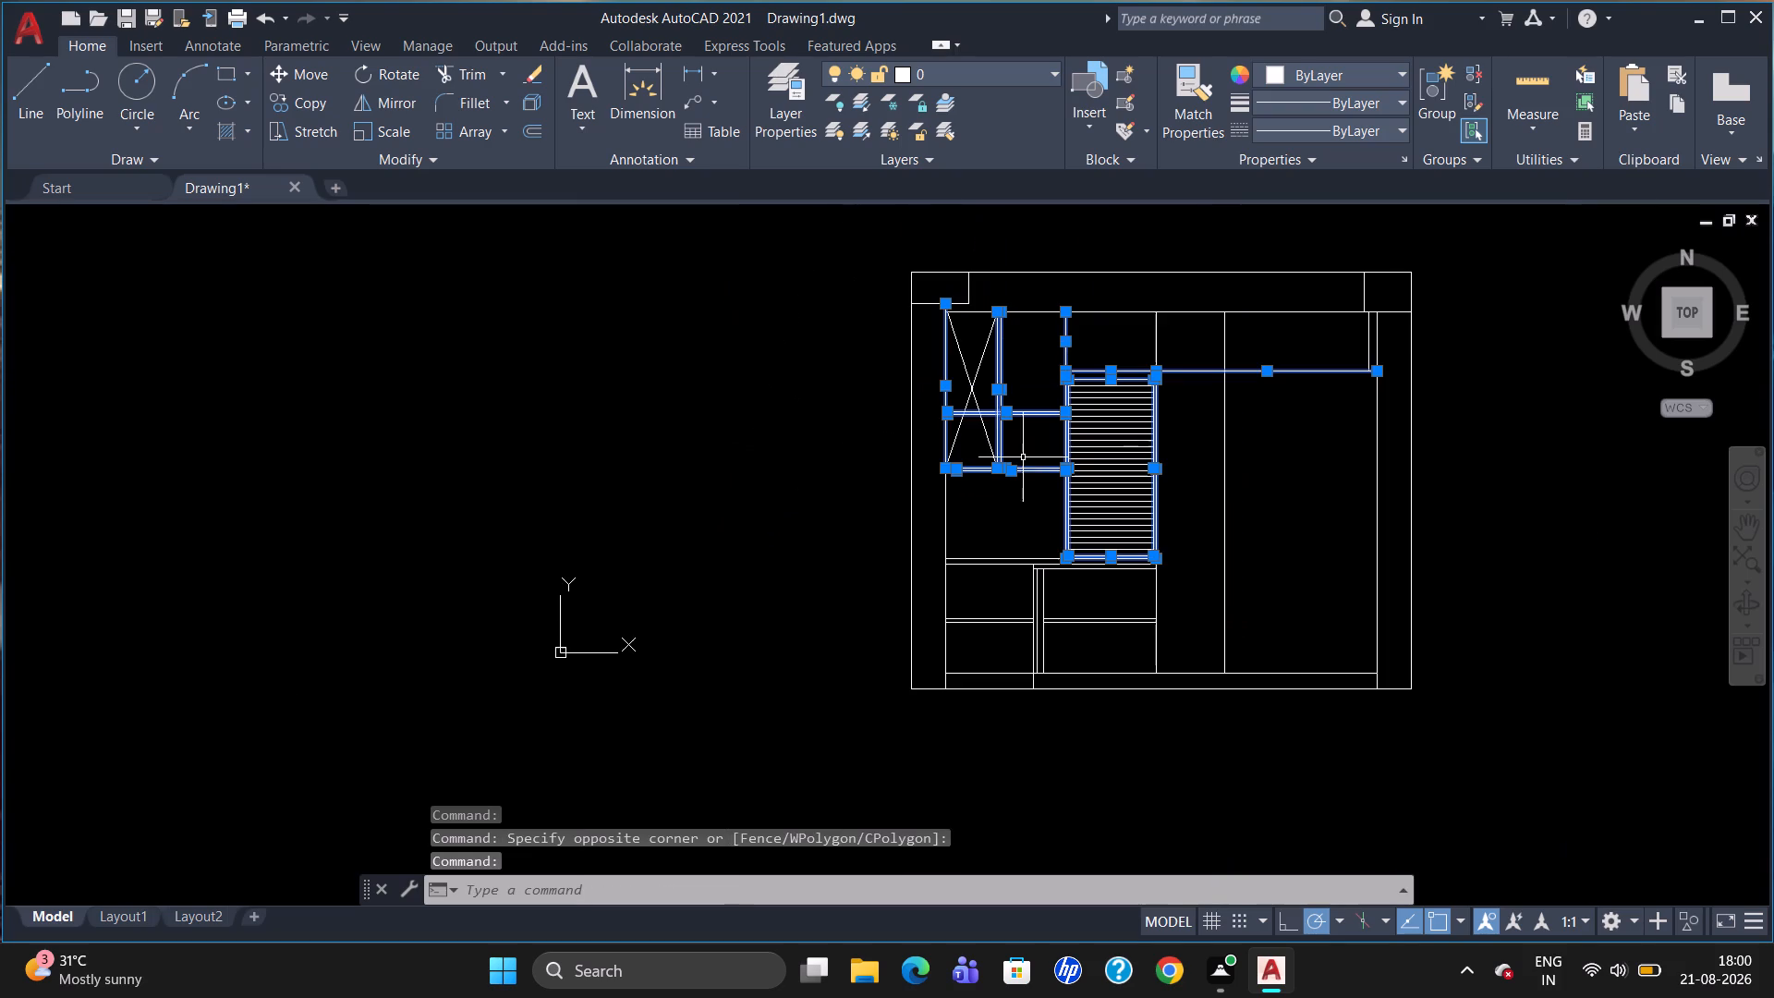
scroll(1042, 341, up, 1)
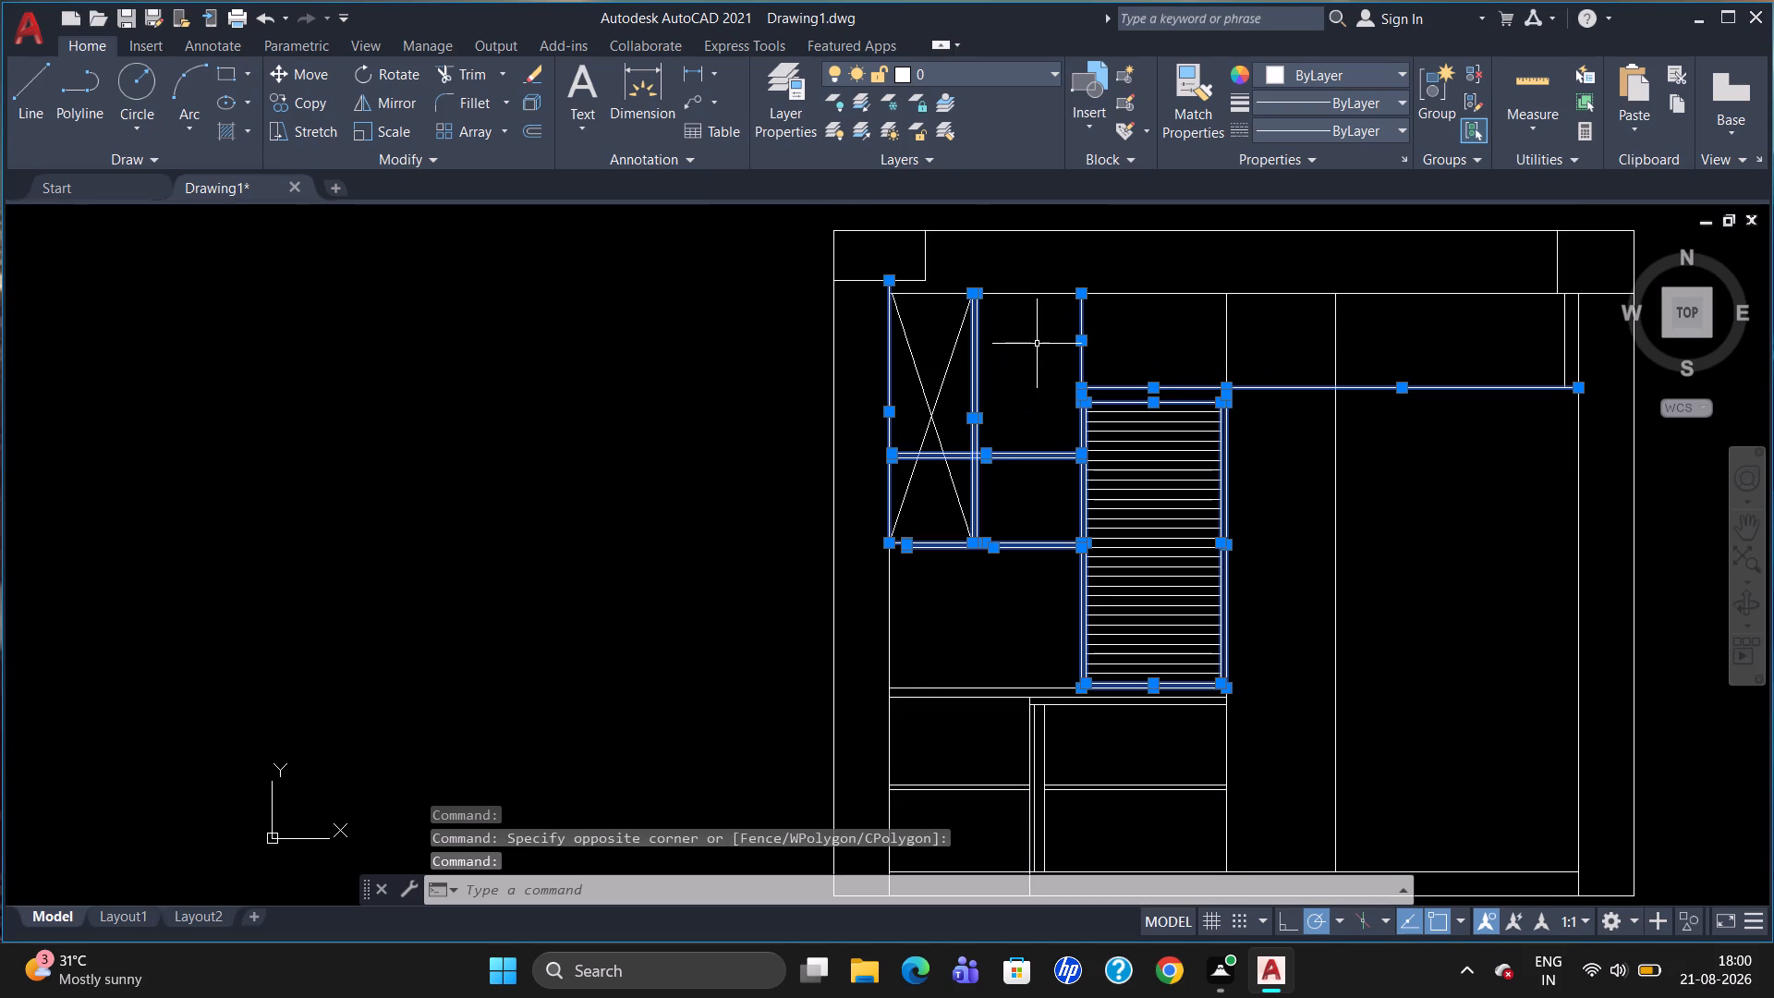
click(1120, 292)
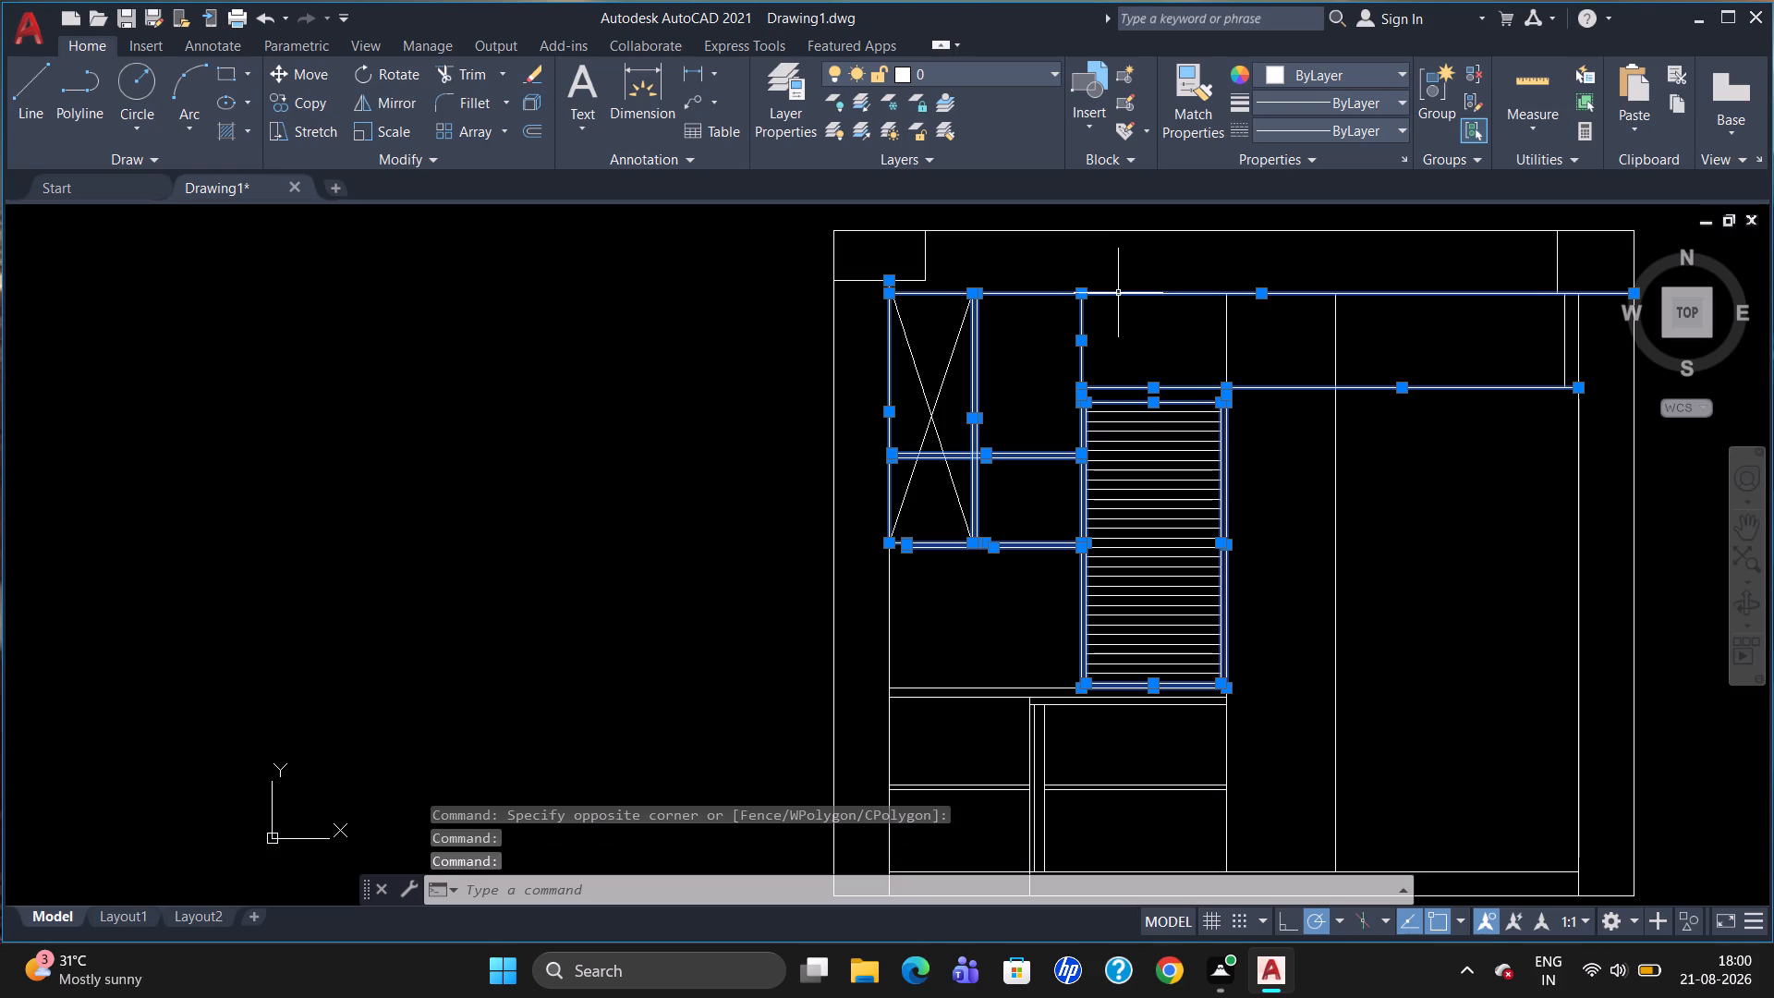
click(1564, 335)
click(1577, 336)
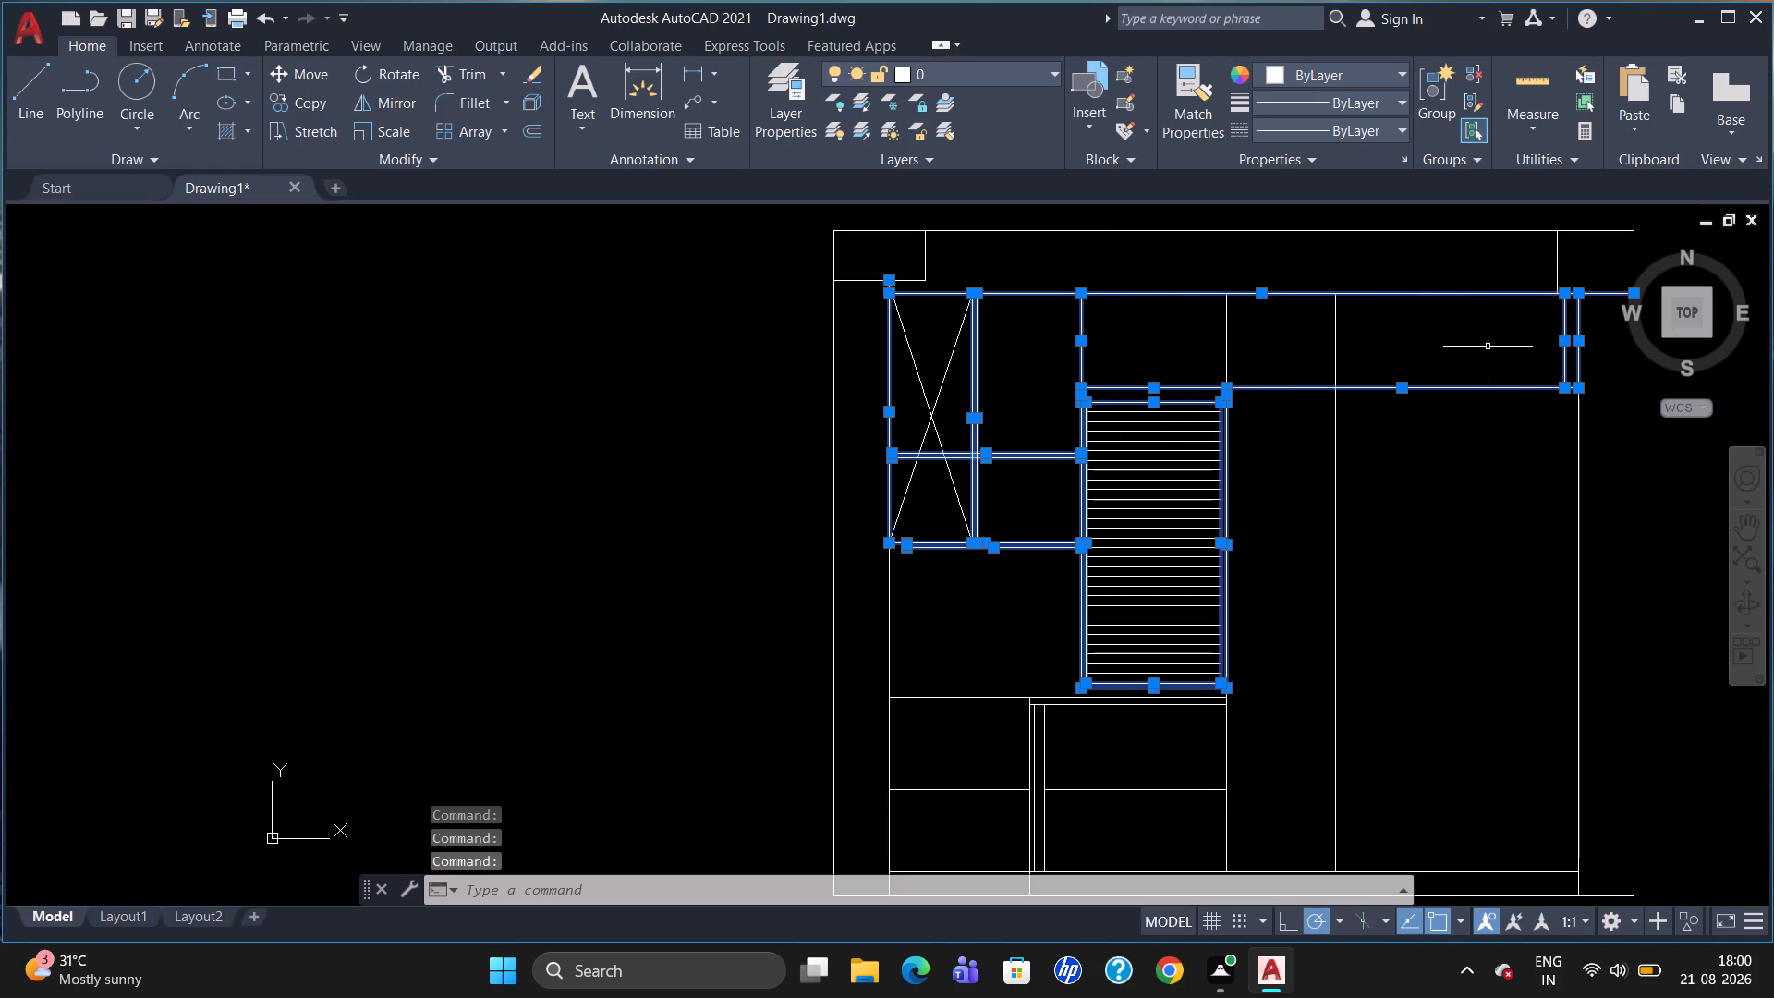
Add the lower right compartment's right edge and double shelf lines, plus the three vertical divider lines beside it, to the selection.
scroll(1490, 353, down, 3)
scroll(1428, 500, up, 2)
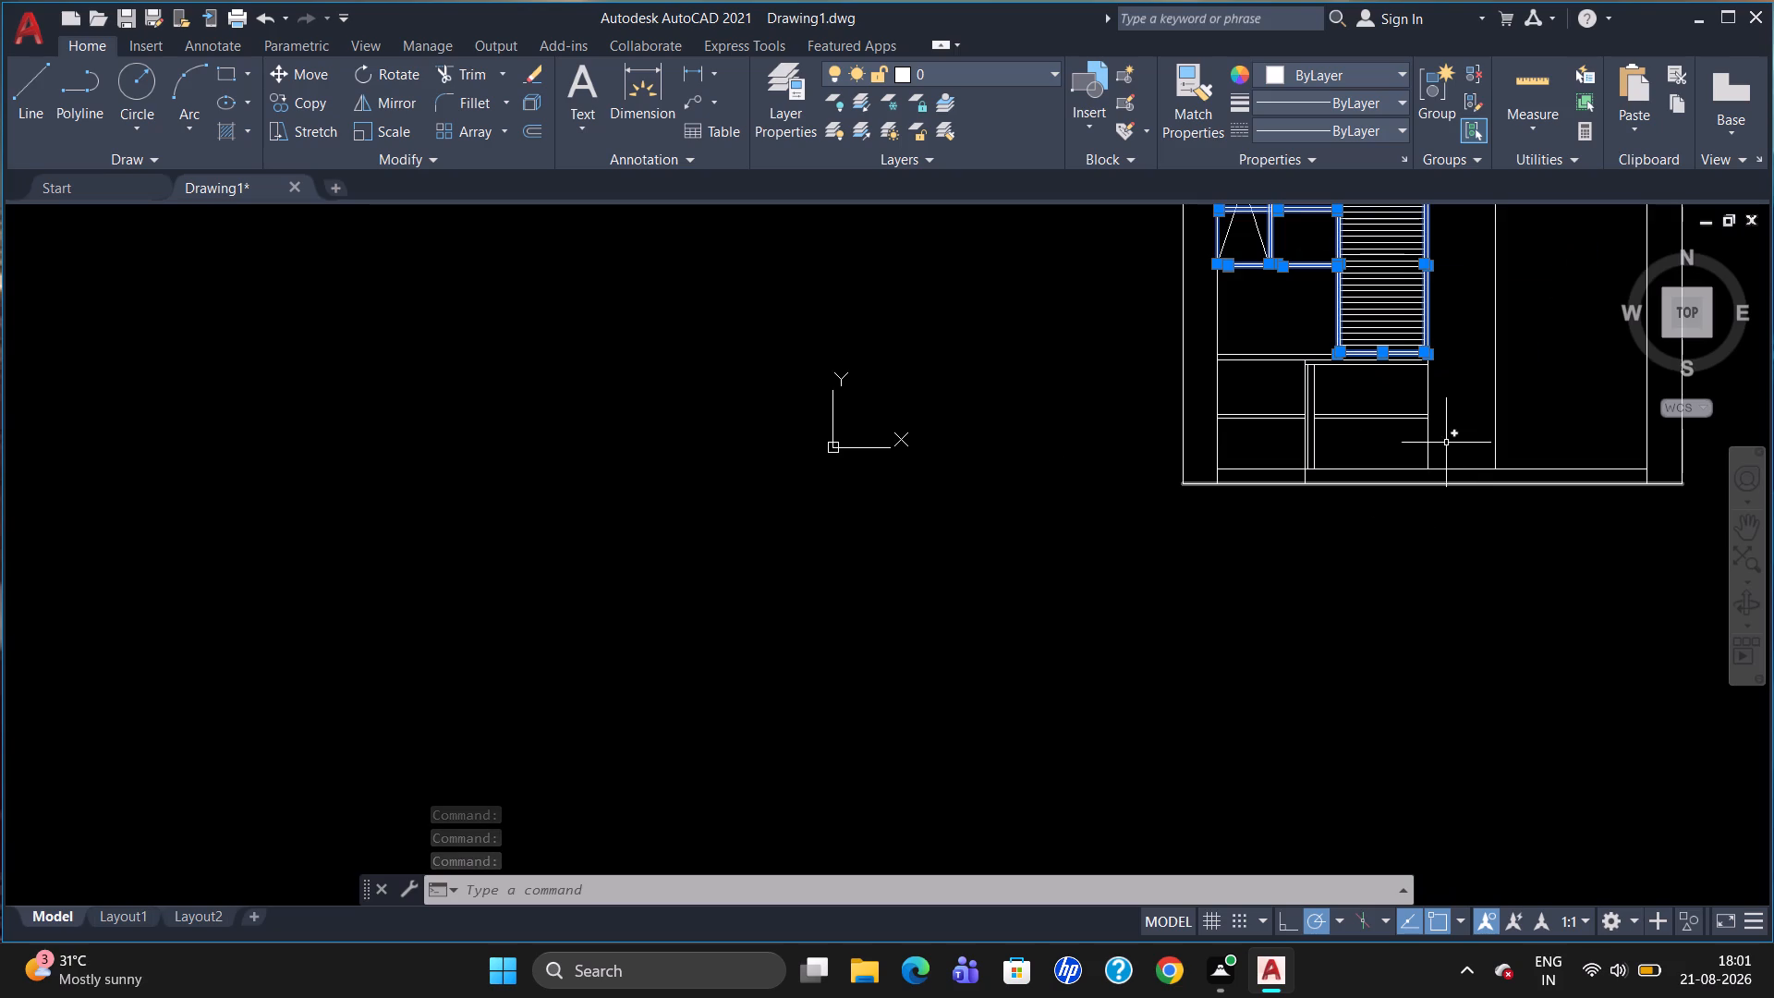
scroll(1429, 409, up, 2)
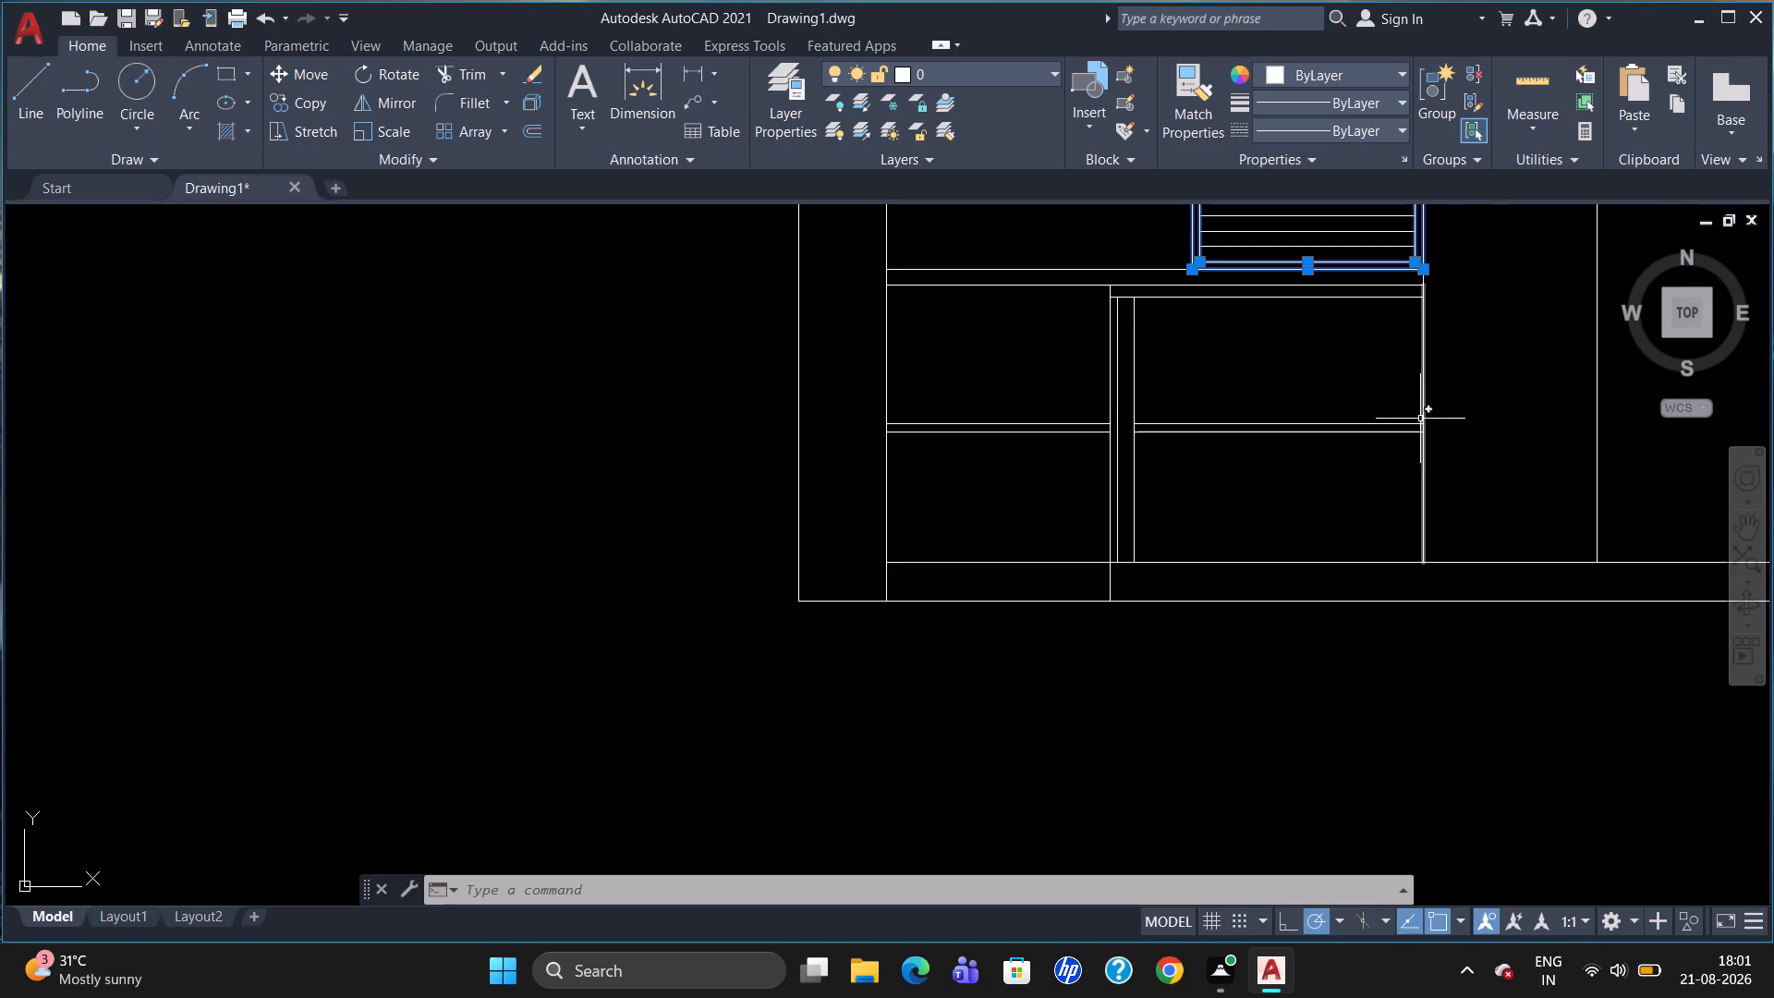
click(1421, 417)
click(1336, 432)
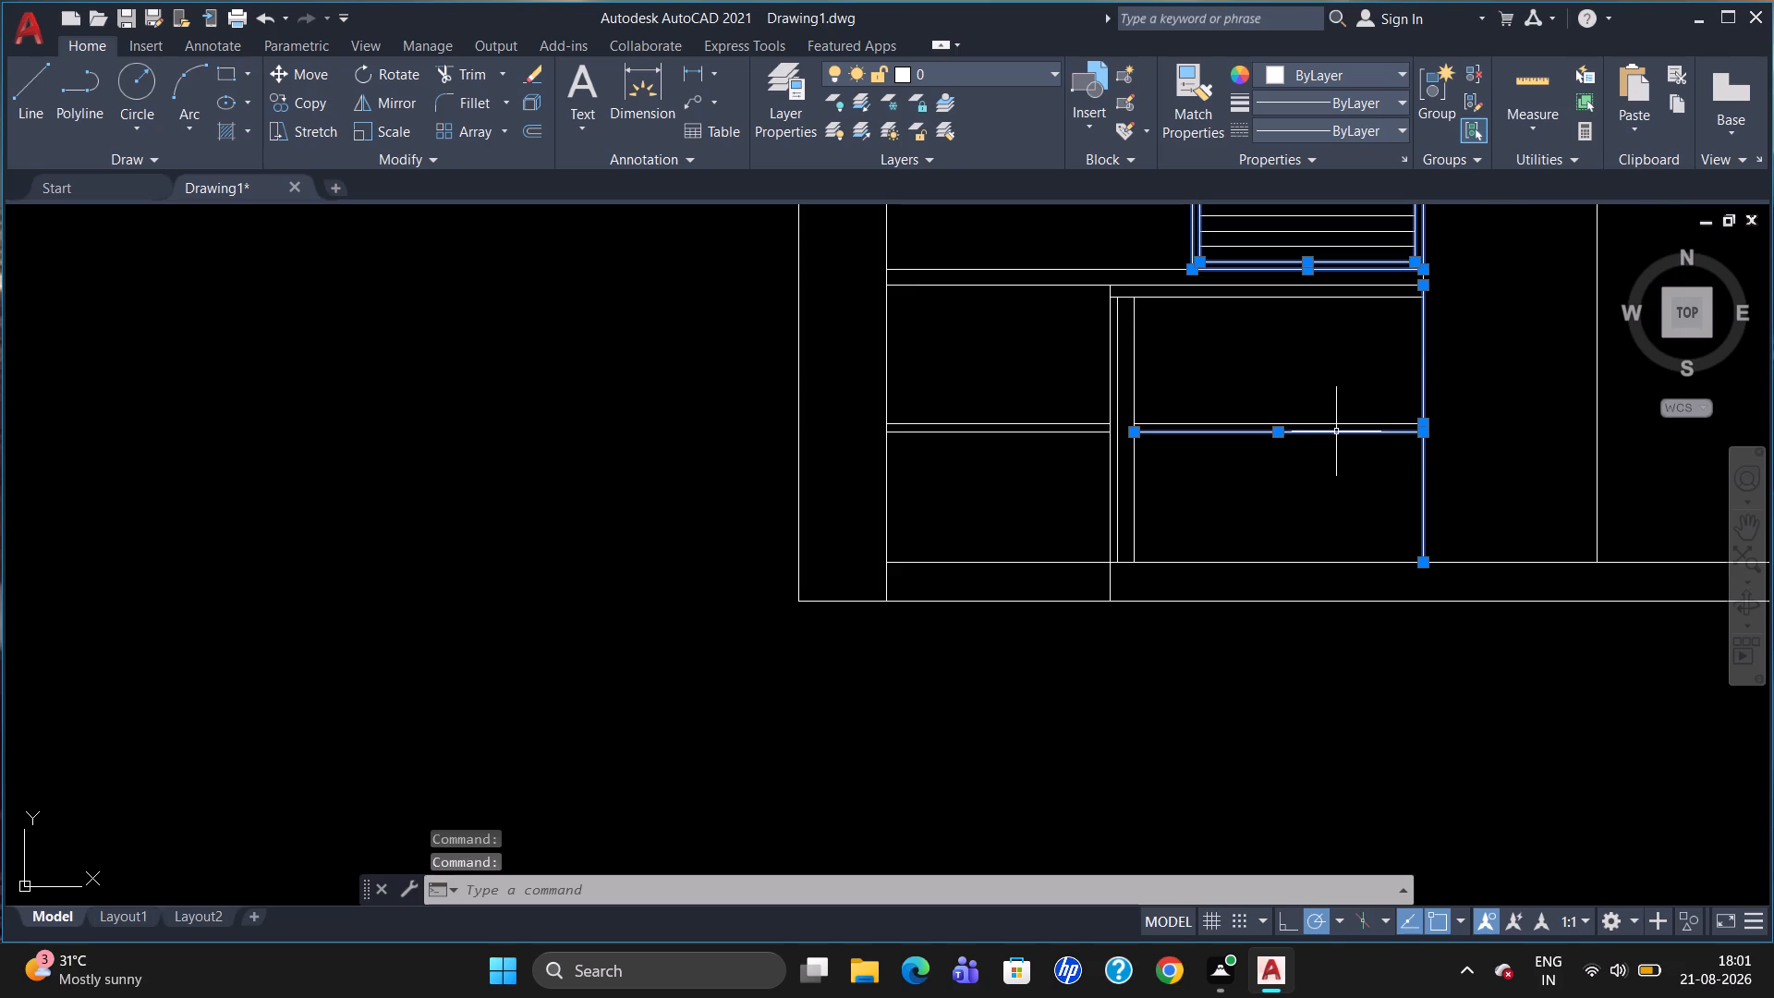
click(1334, 424)
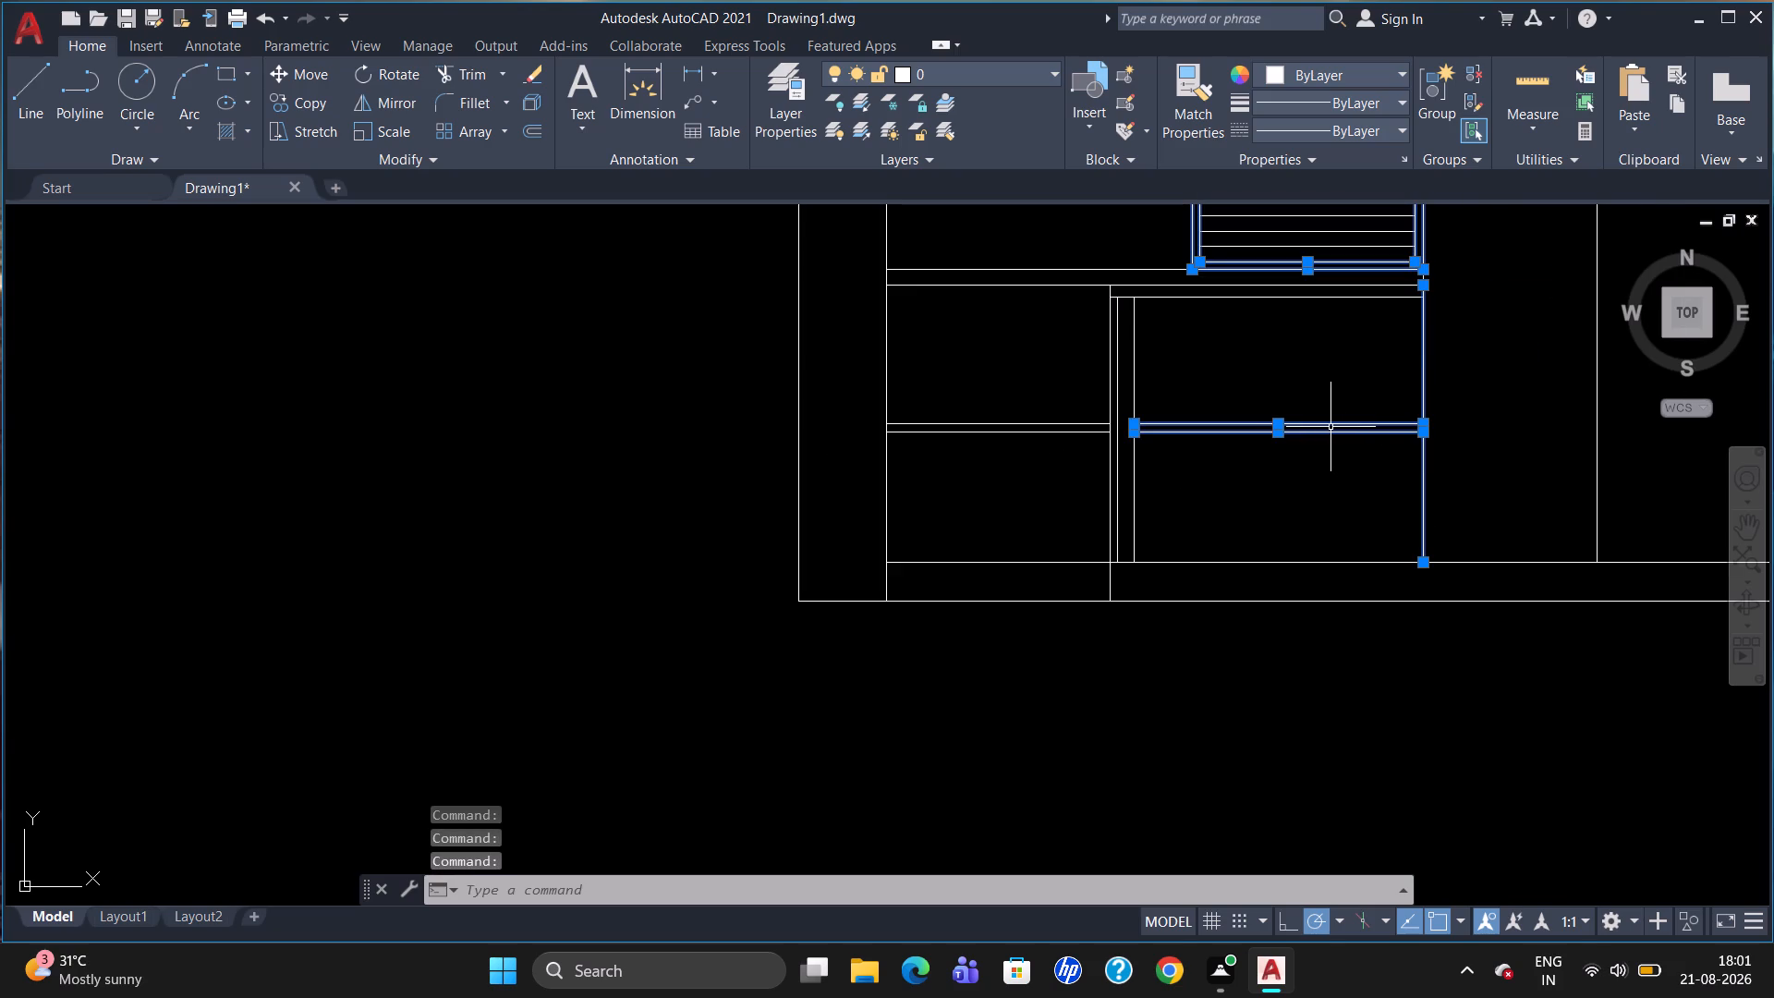
click(1133, 373)
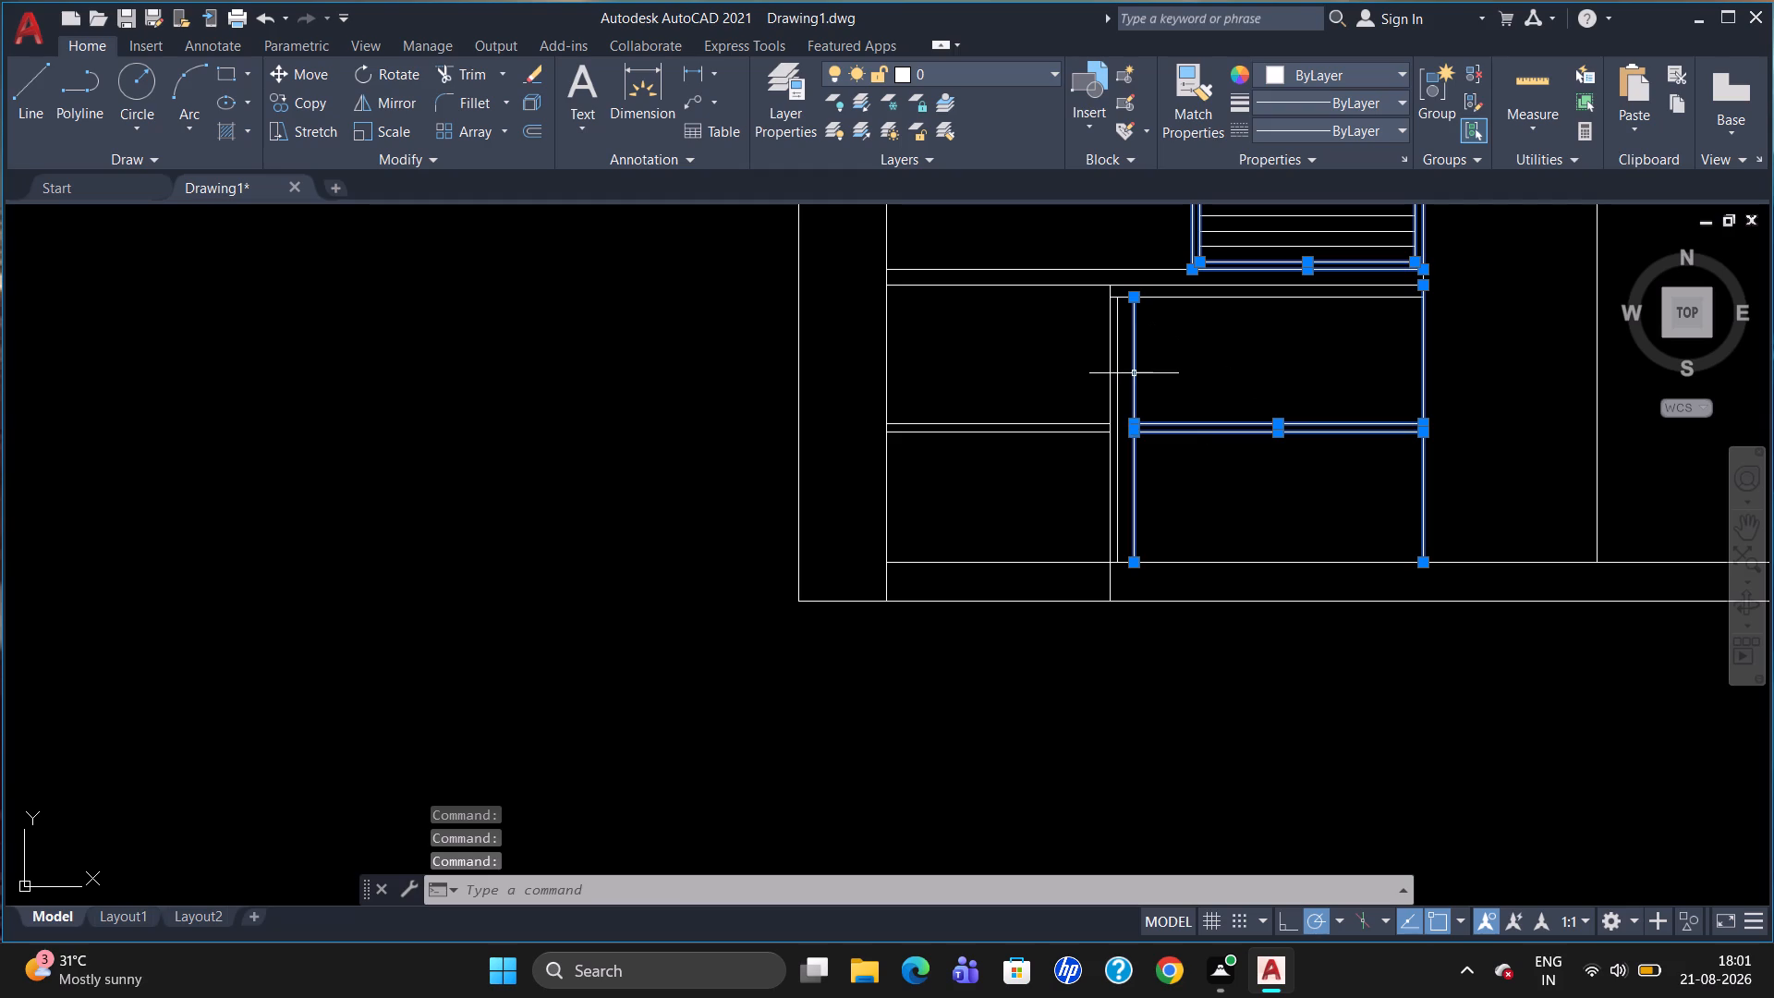
click(1122, 378)
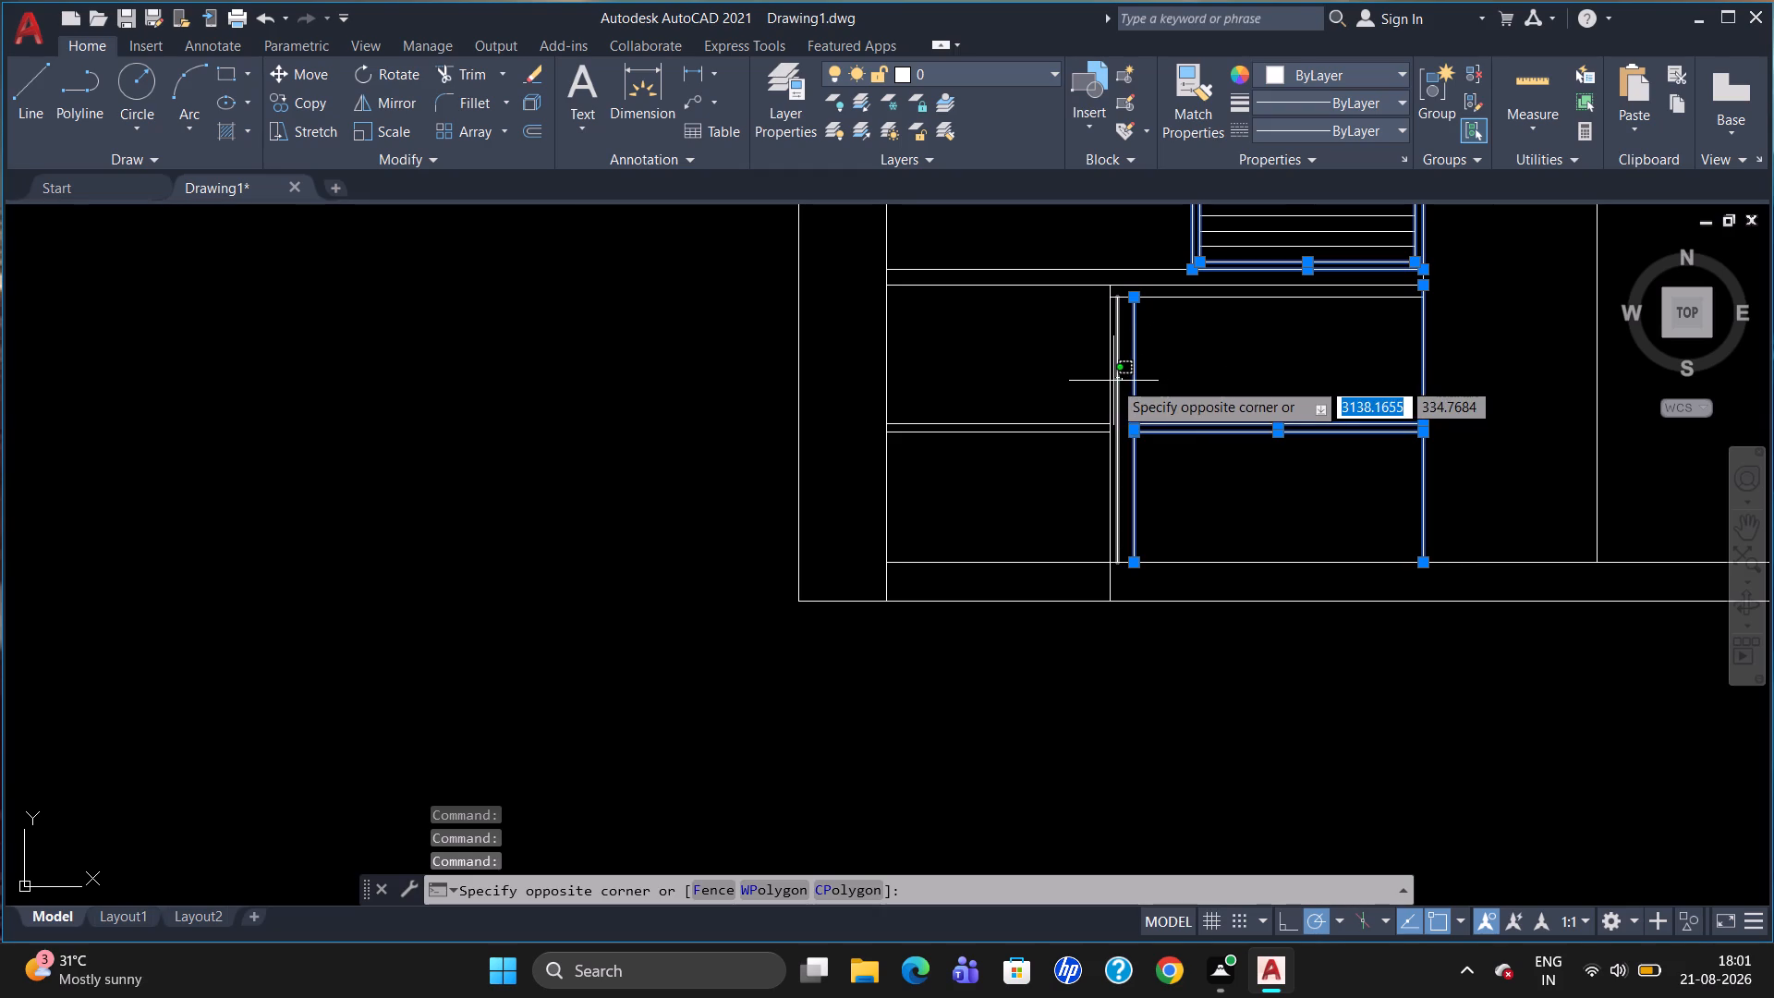
click(1112, 381)
click(1112, 385)
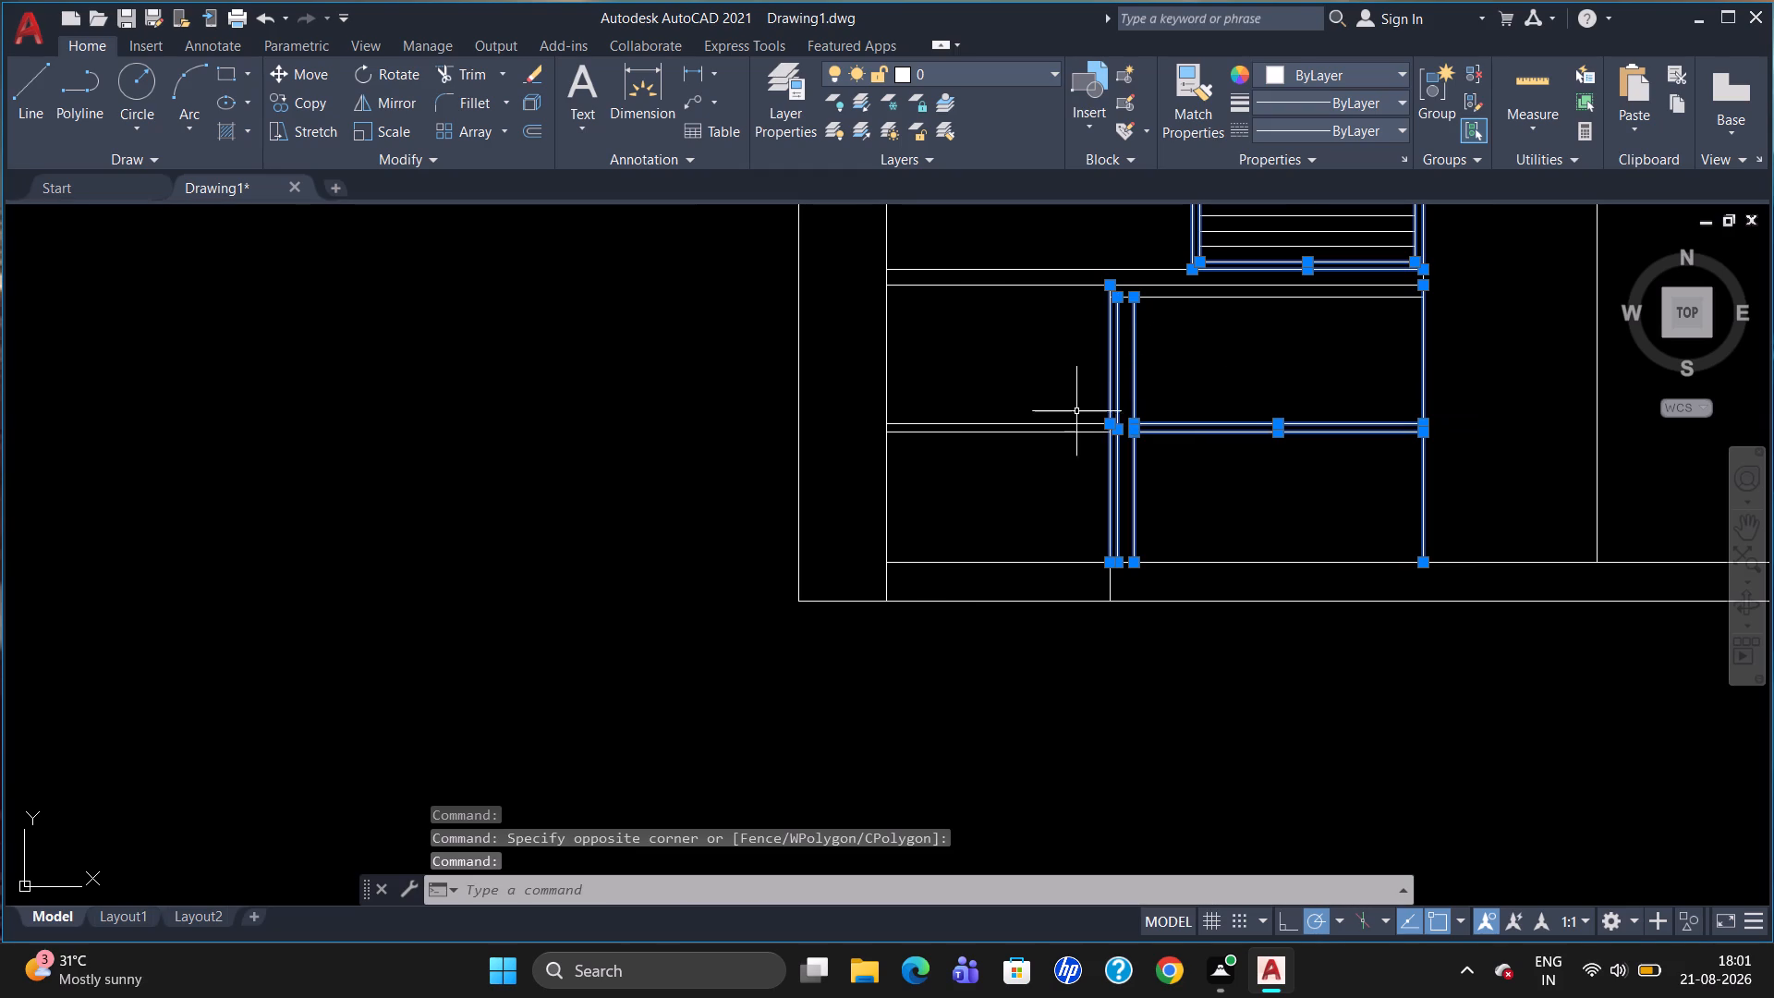
Add the lower left shelf pair, the base strip's top line and short divider, and the lower compartments' top lines; assign the whole selection to Layer1.
click(1062, 425)
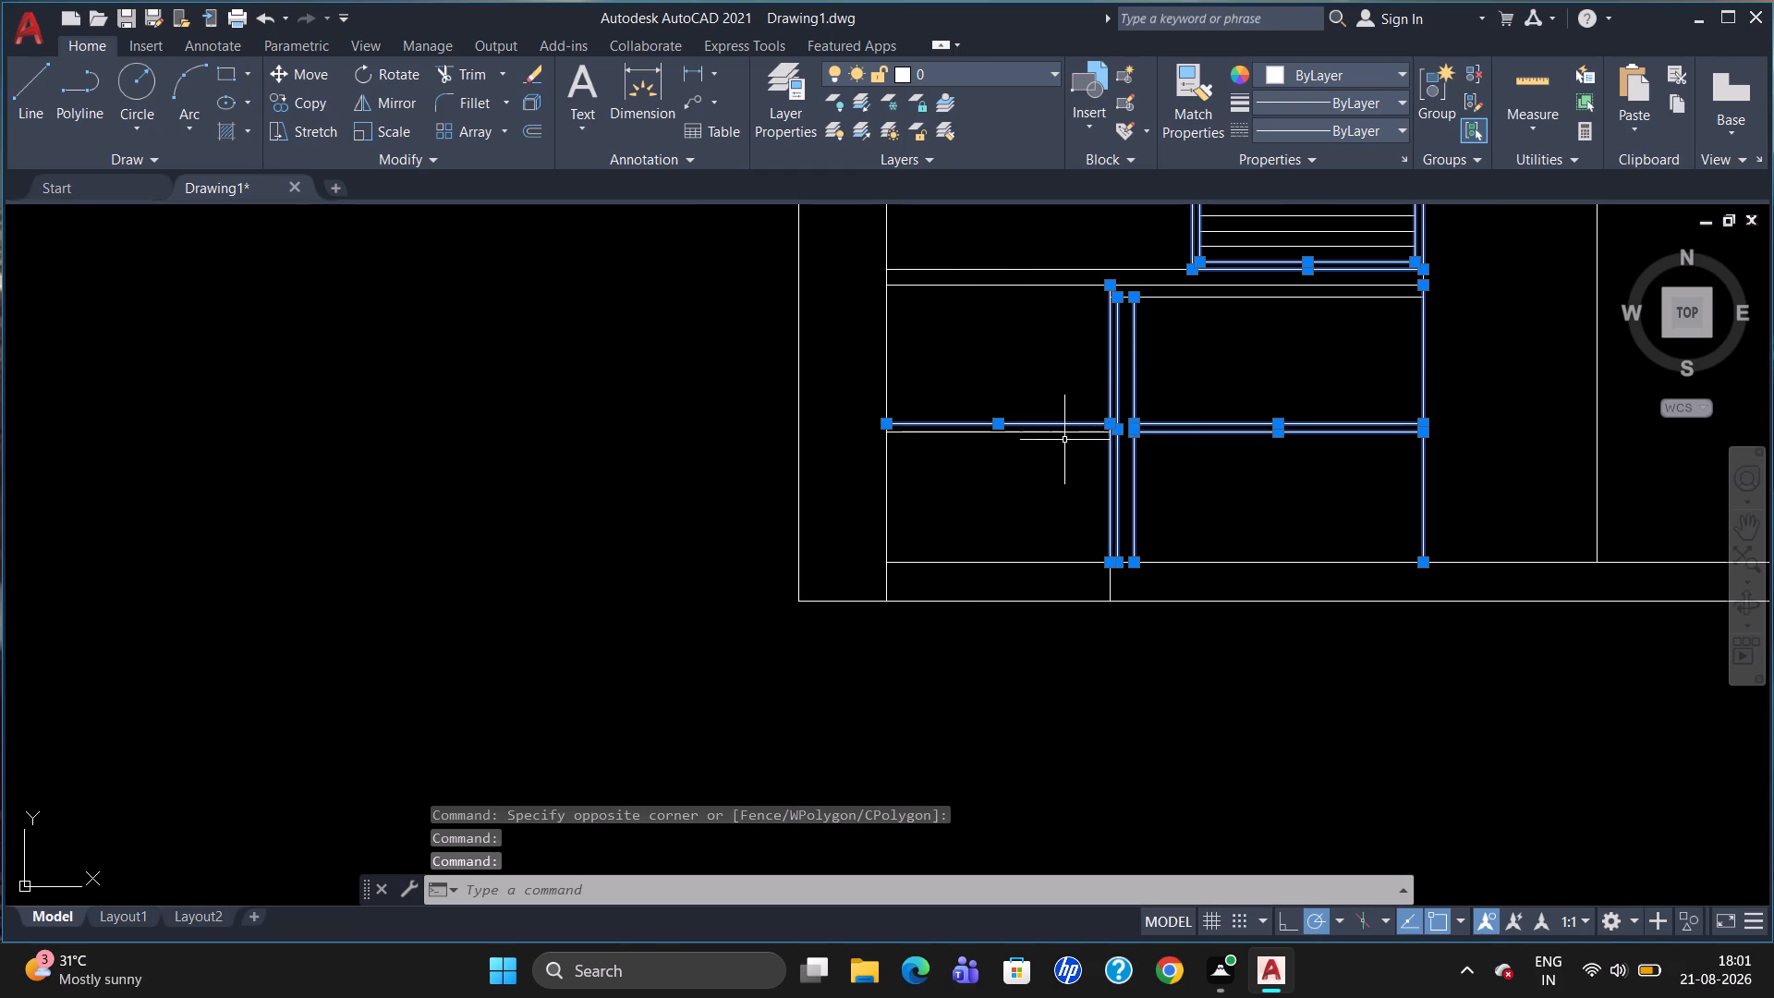
click(1064, 432)
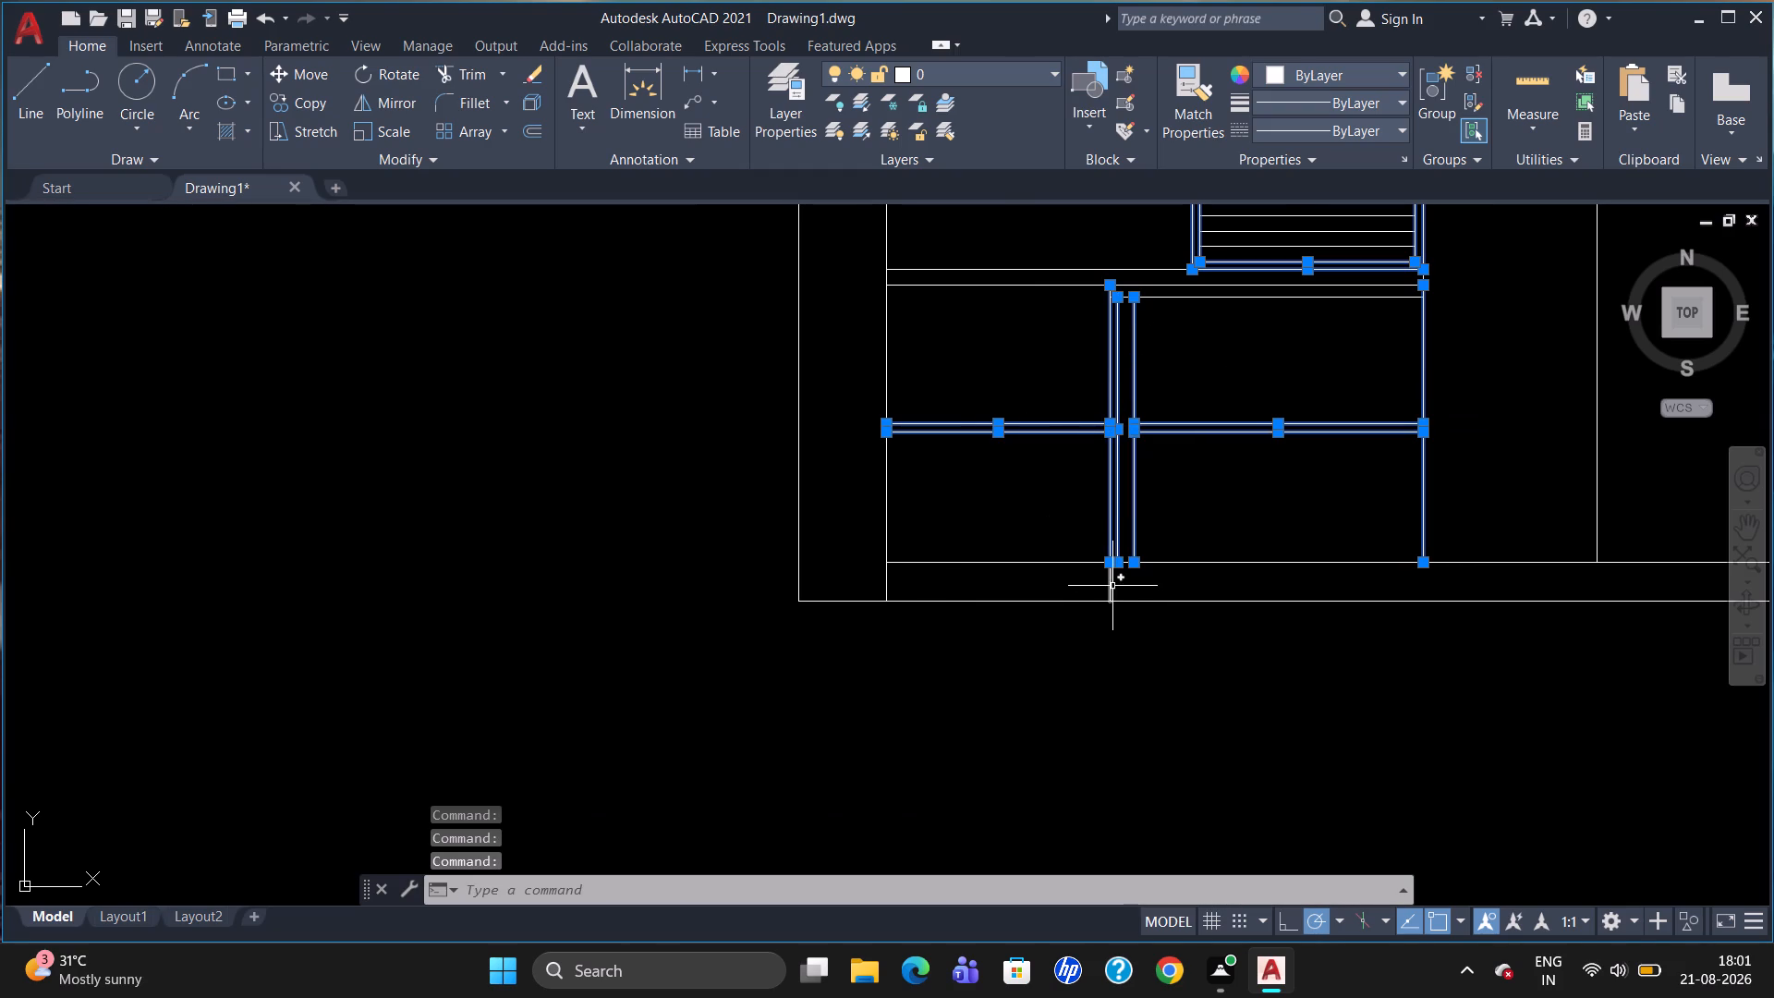
click(1112, 585)
click(1210, 561)
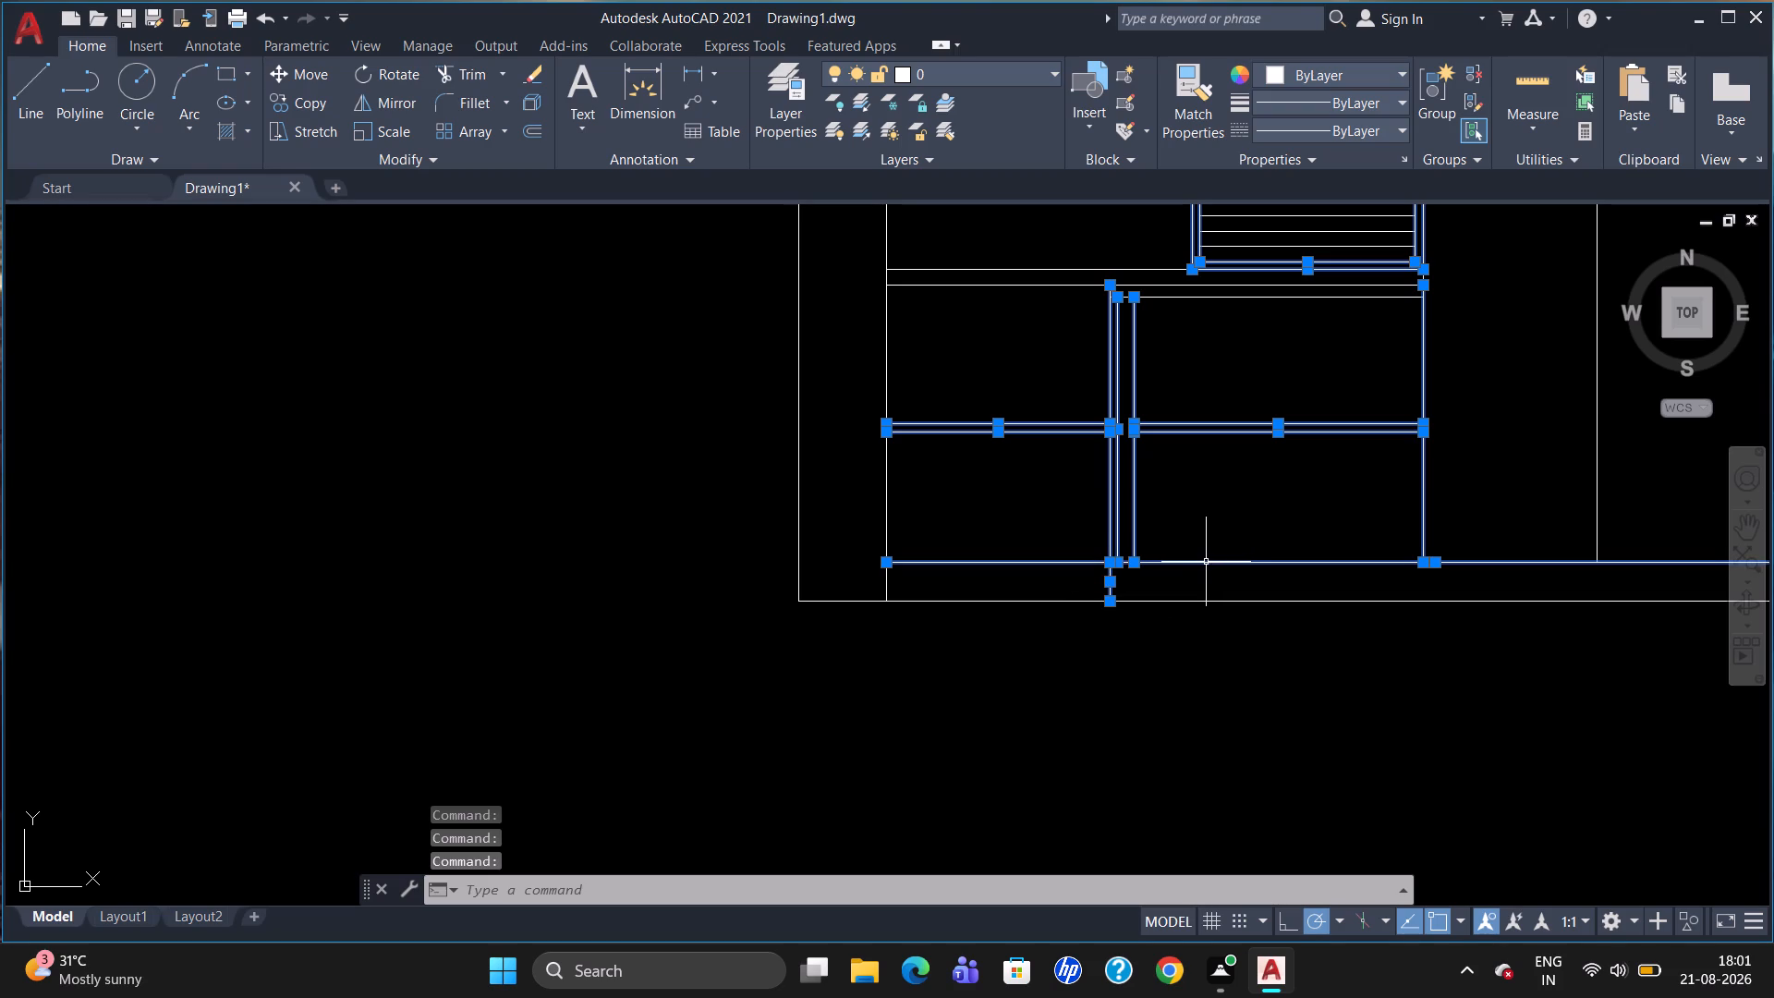
click(1242, 296)
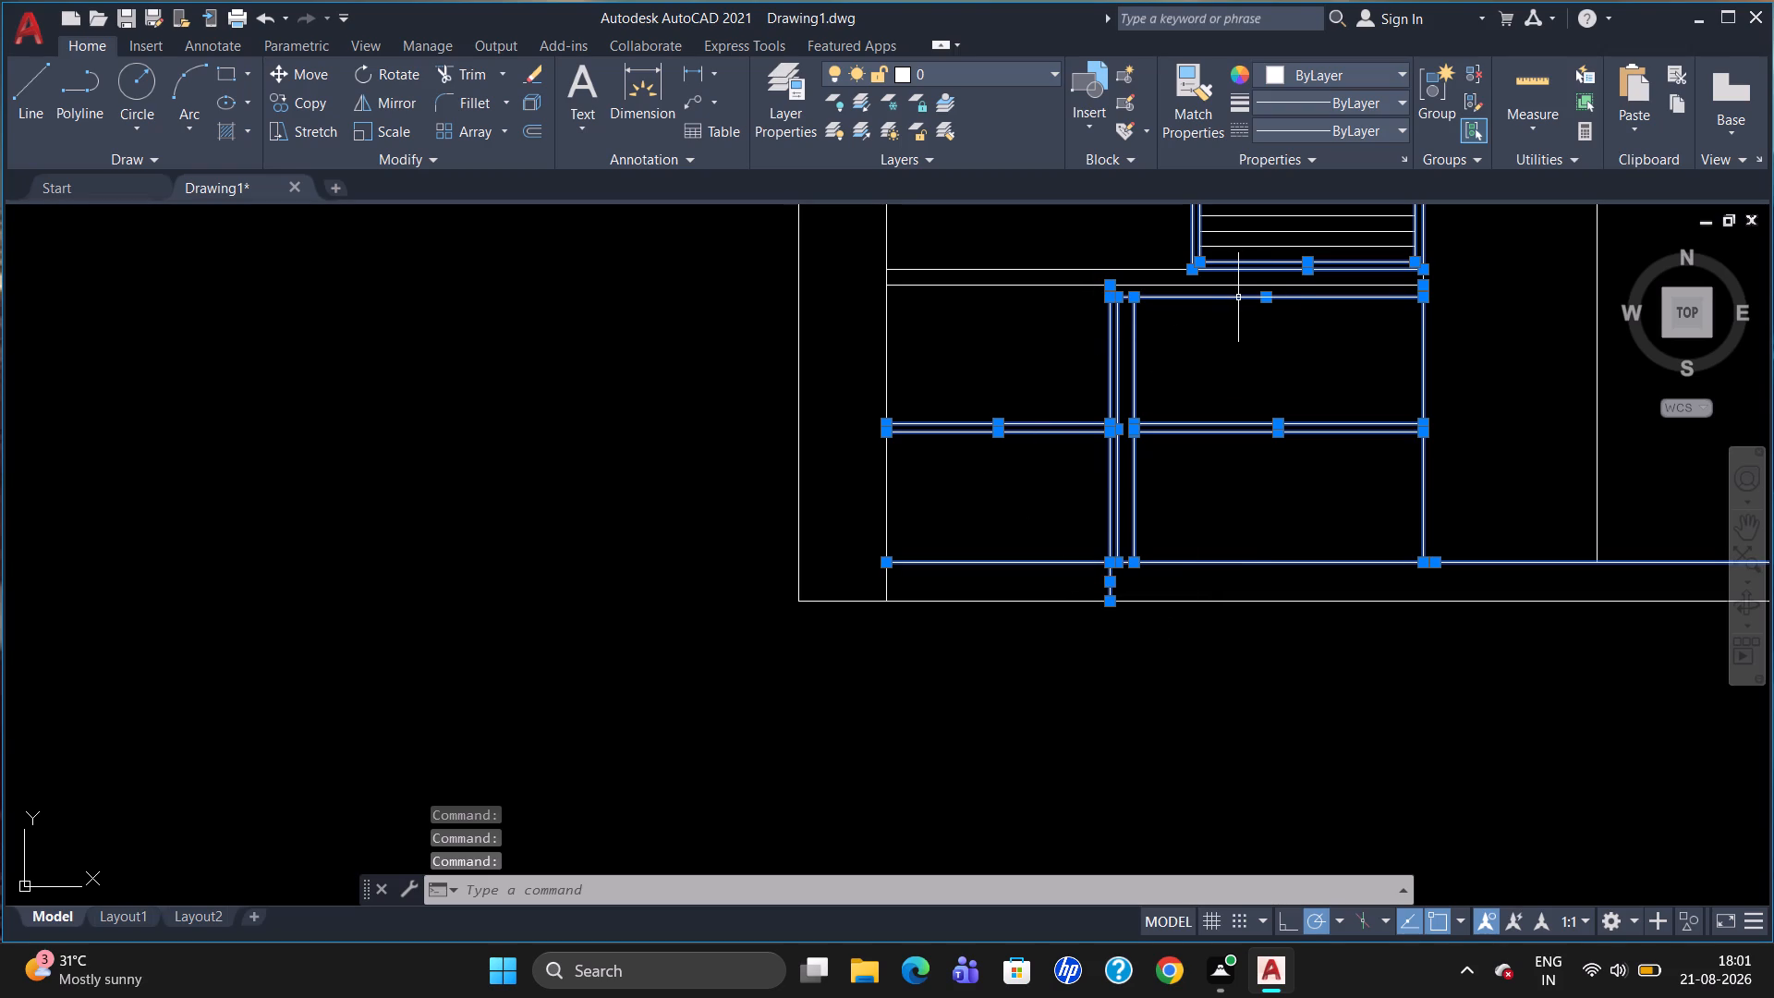
click(1173, 283)
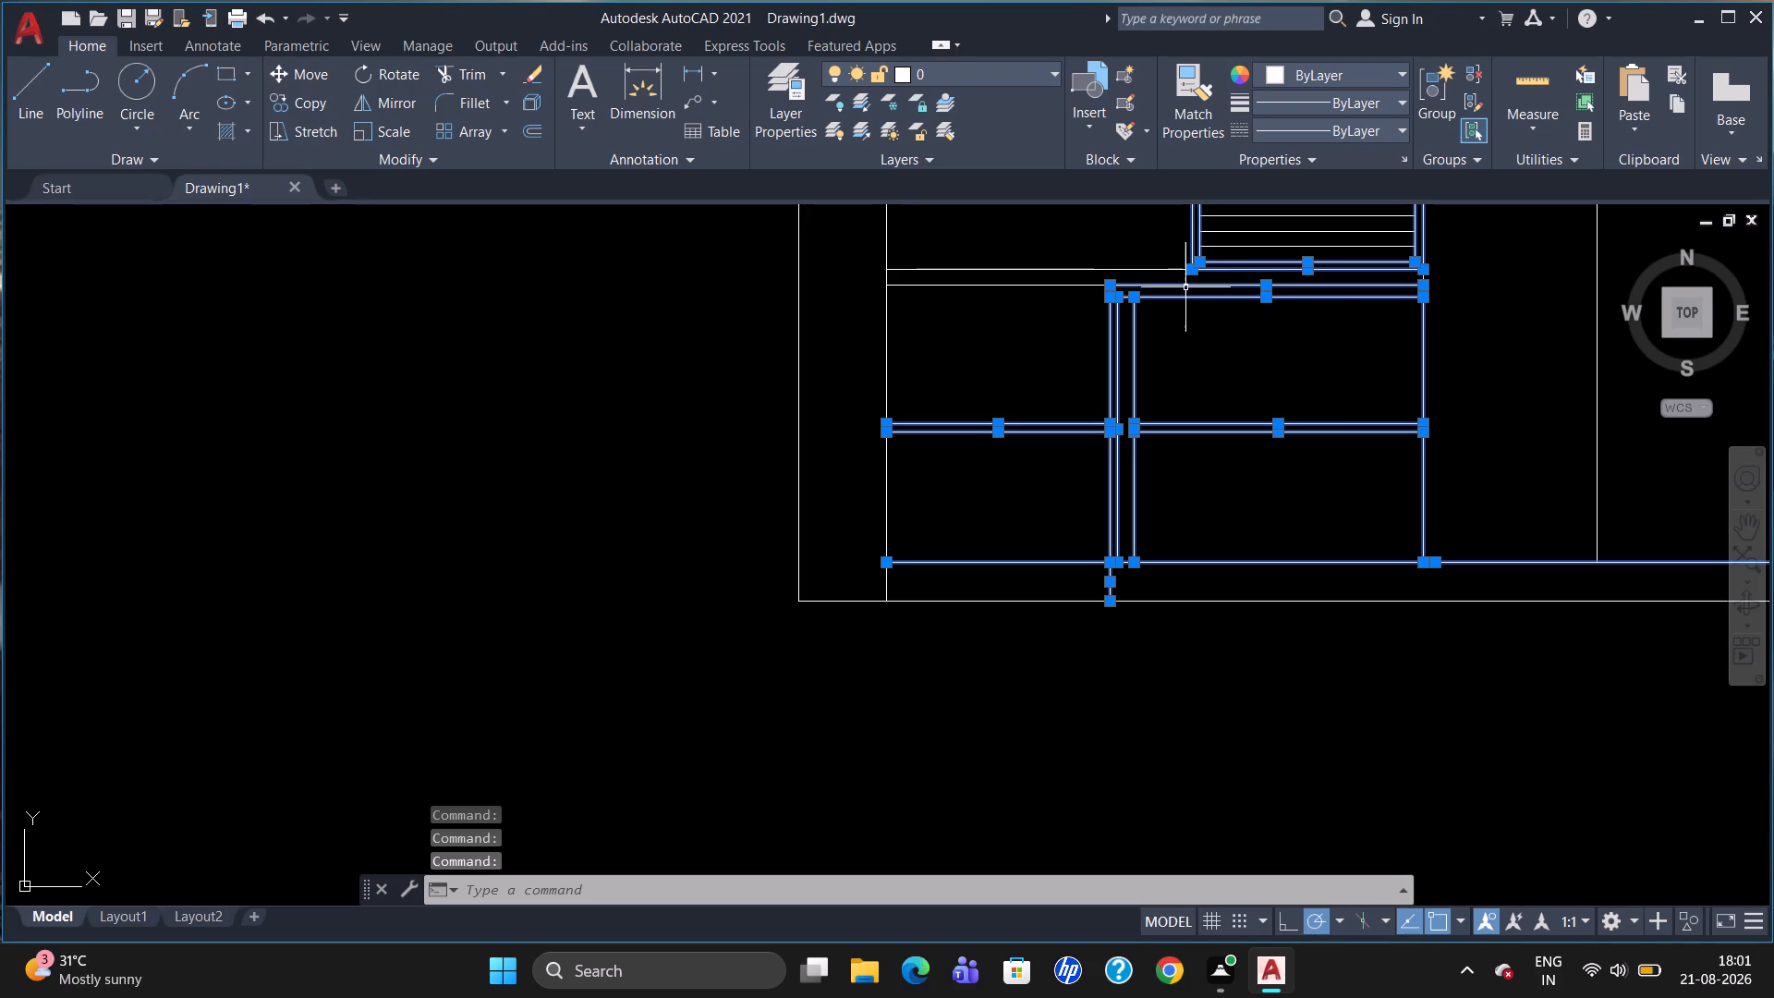
click(1129, 269)
click(989, 285)
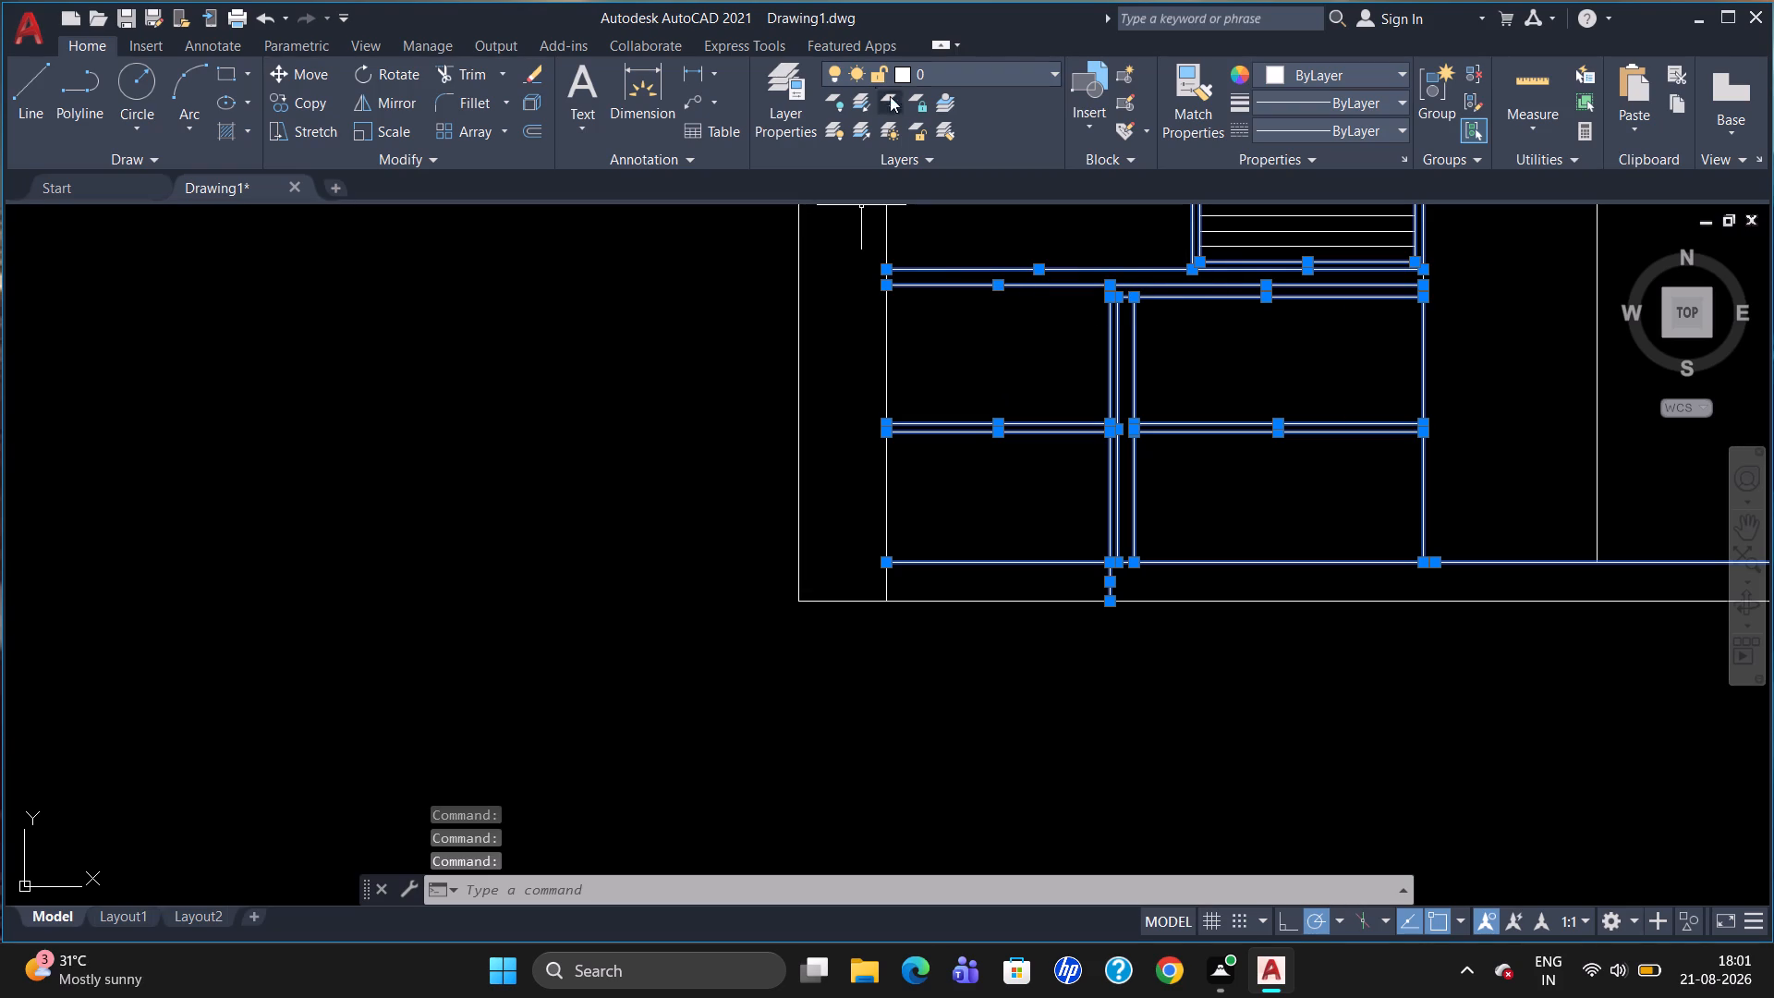
click(954, 71)
click(949, 157)
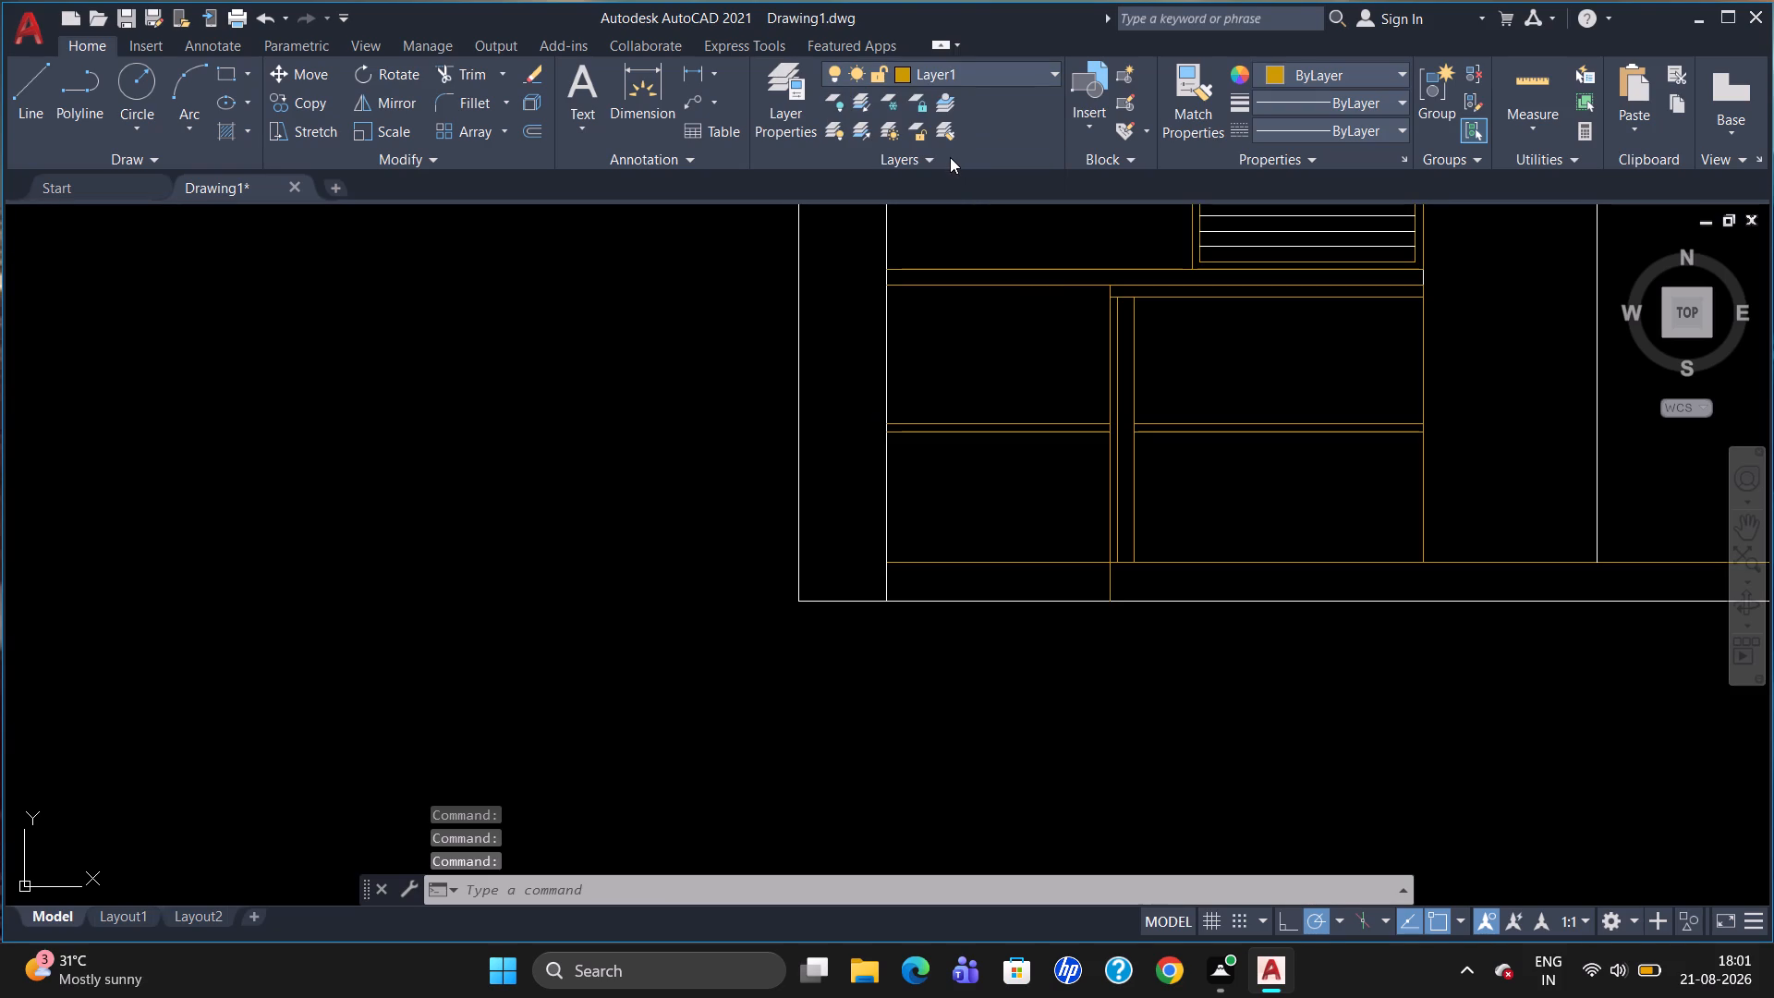
key(Escape)
key(Escape)
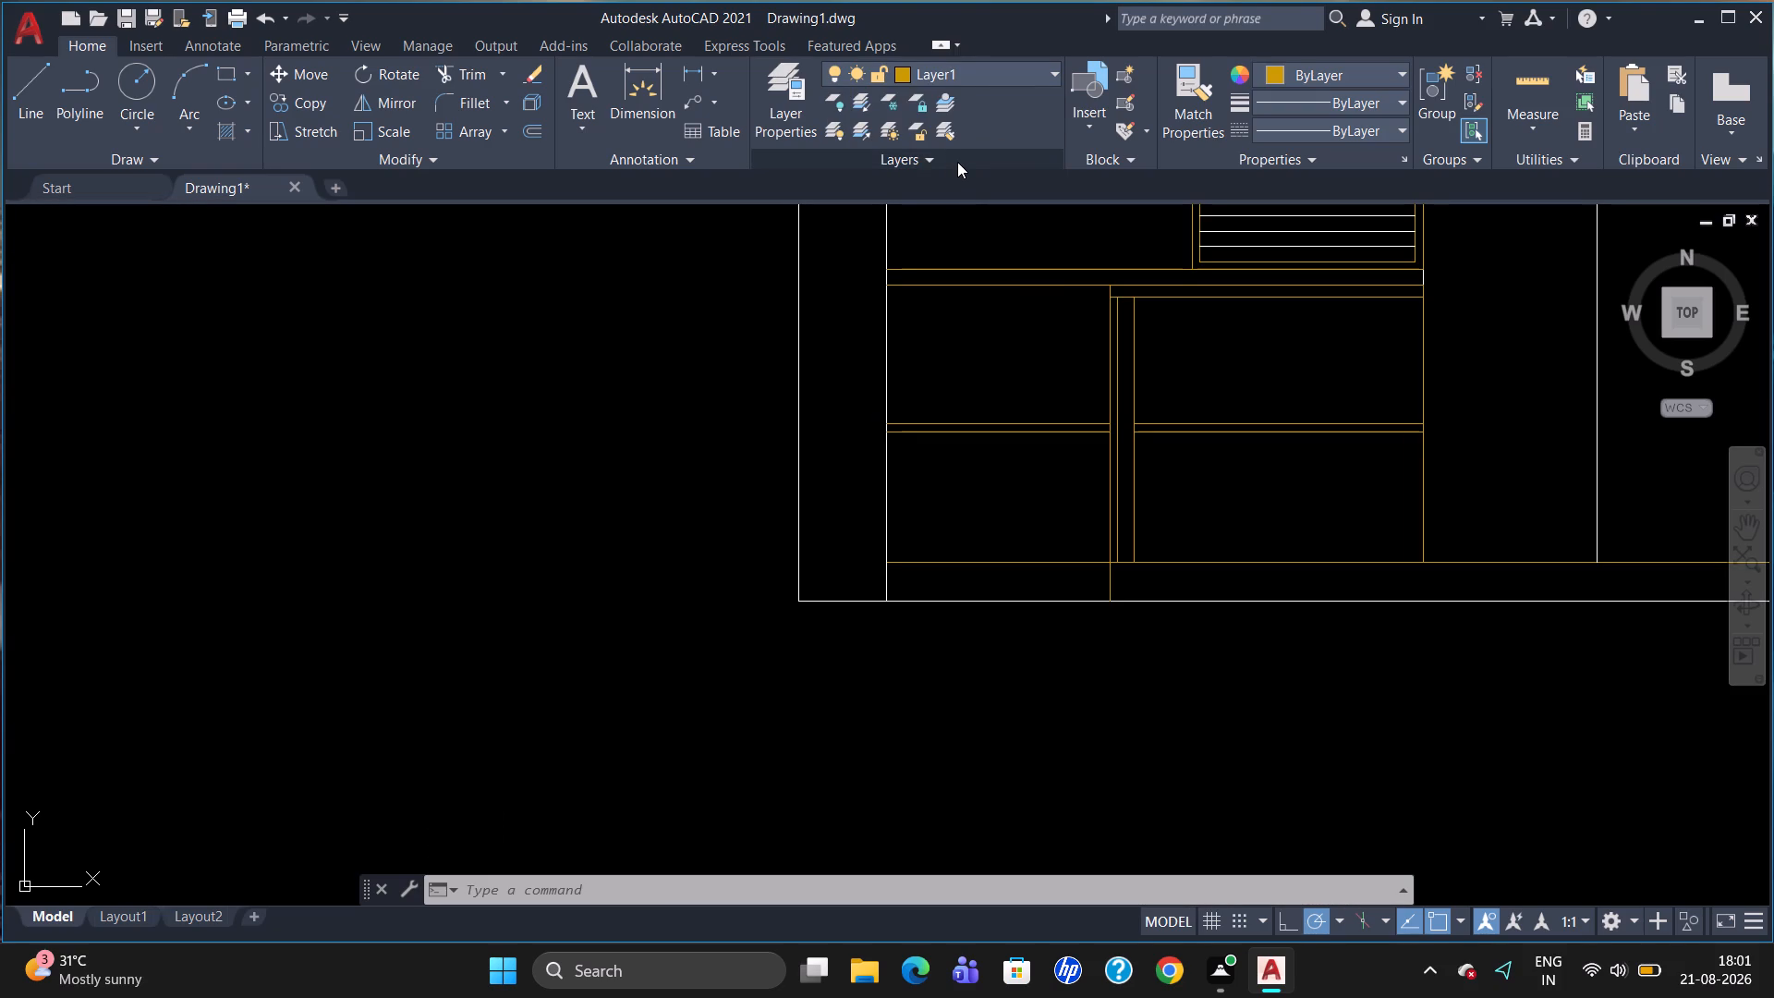
Start a hatch and set it to a solid fill in index colour 226.
click(248, 132)
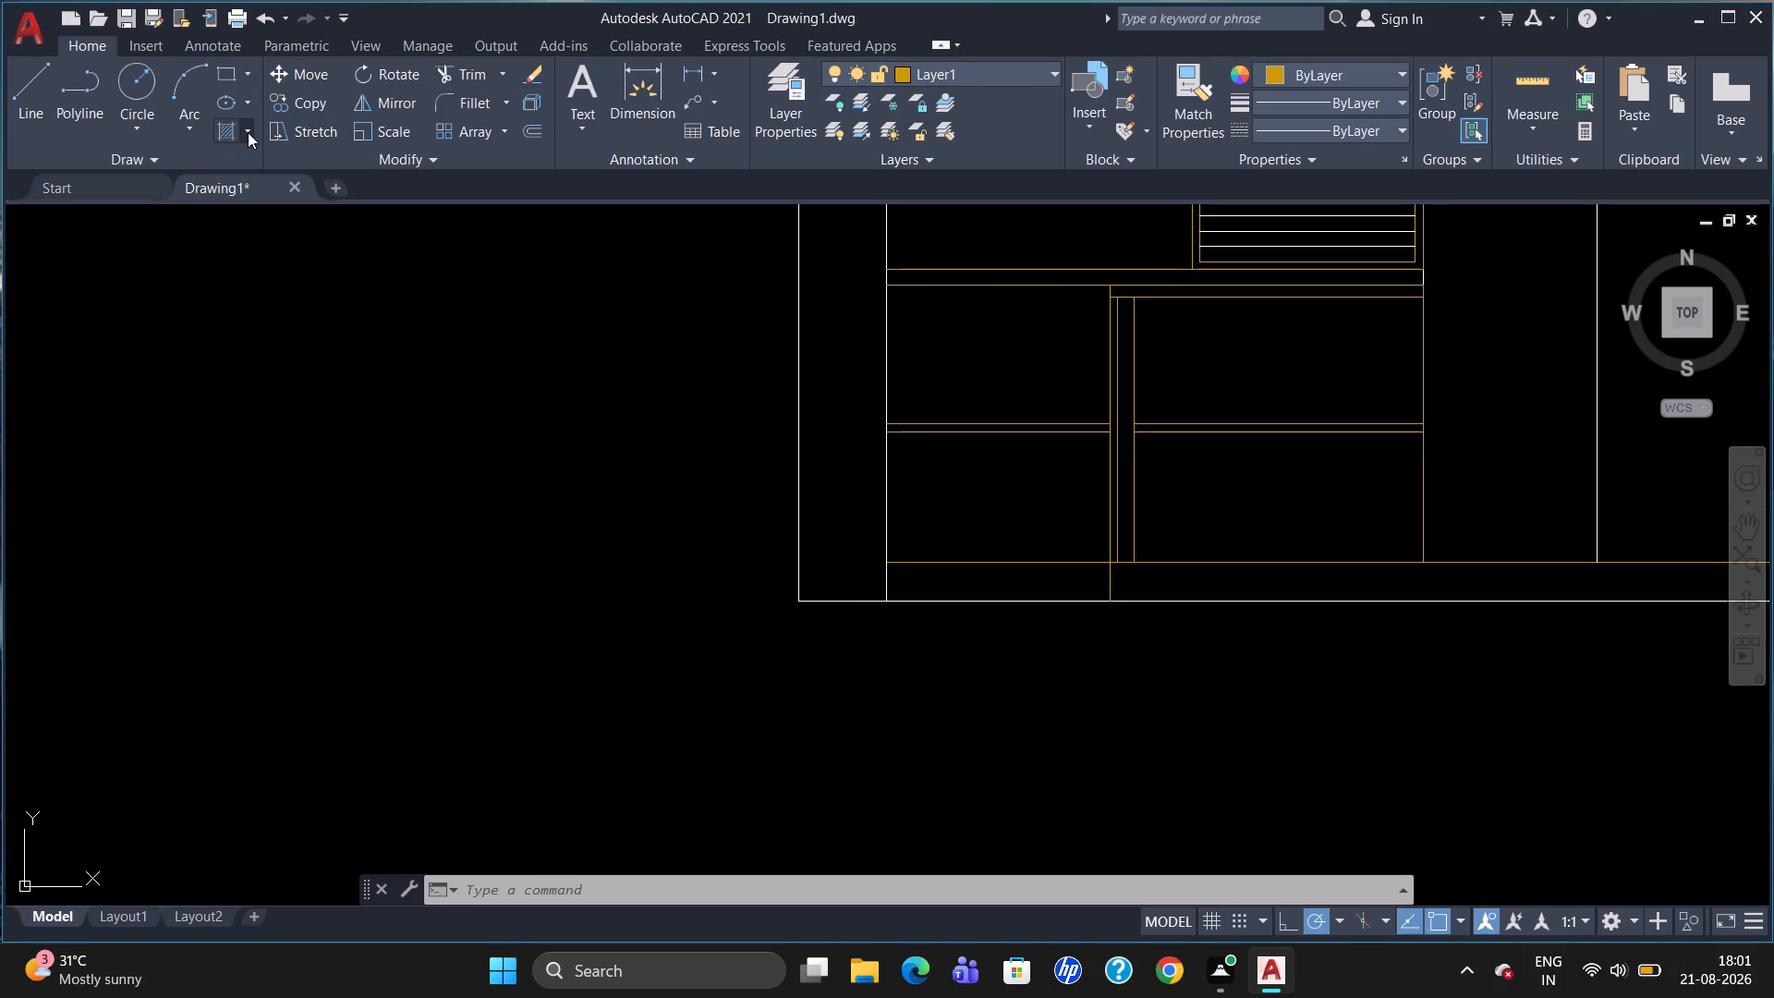
click(289, 180)
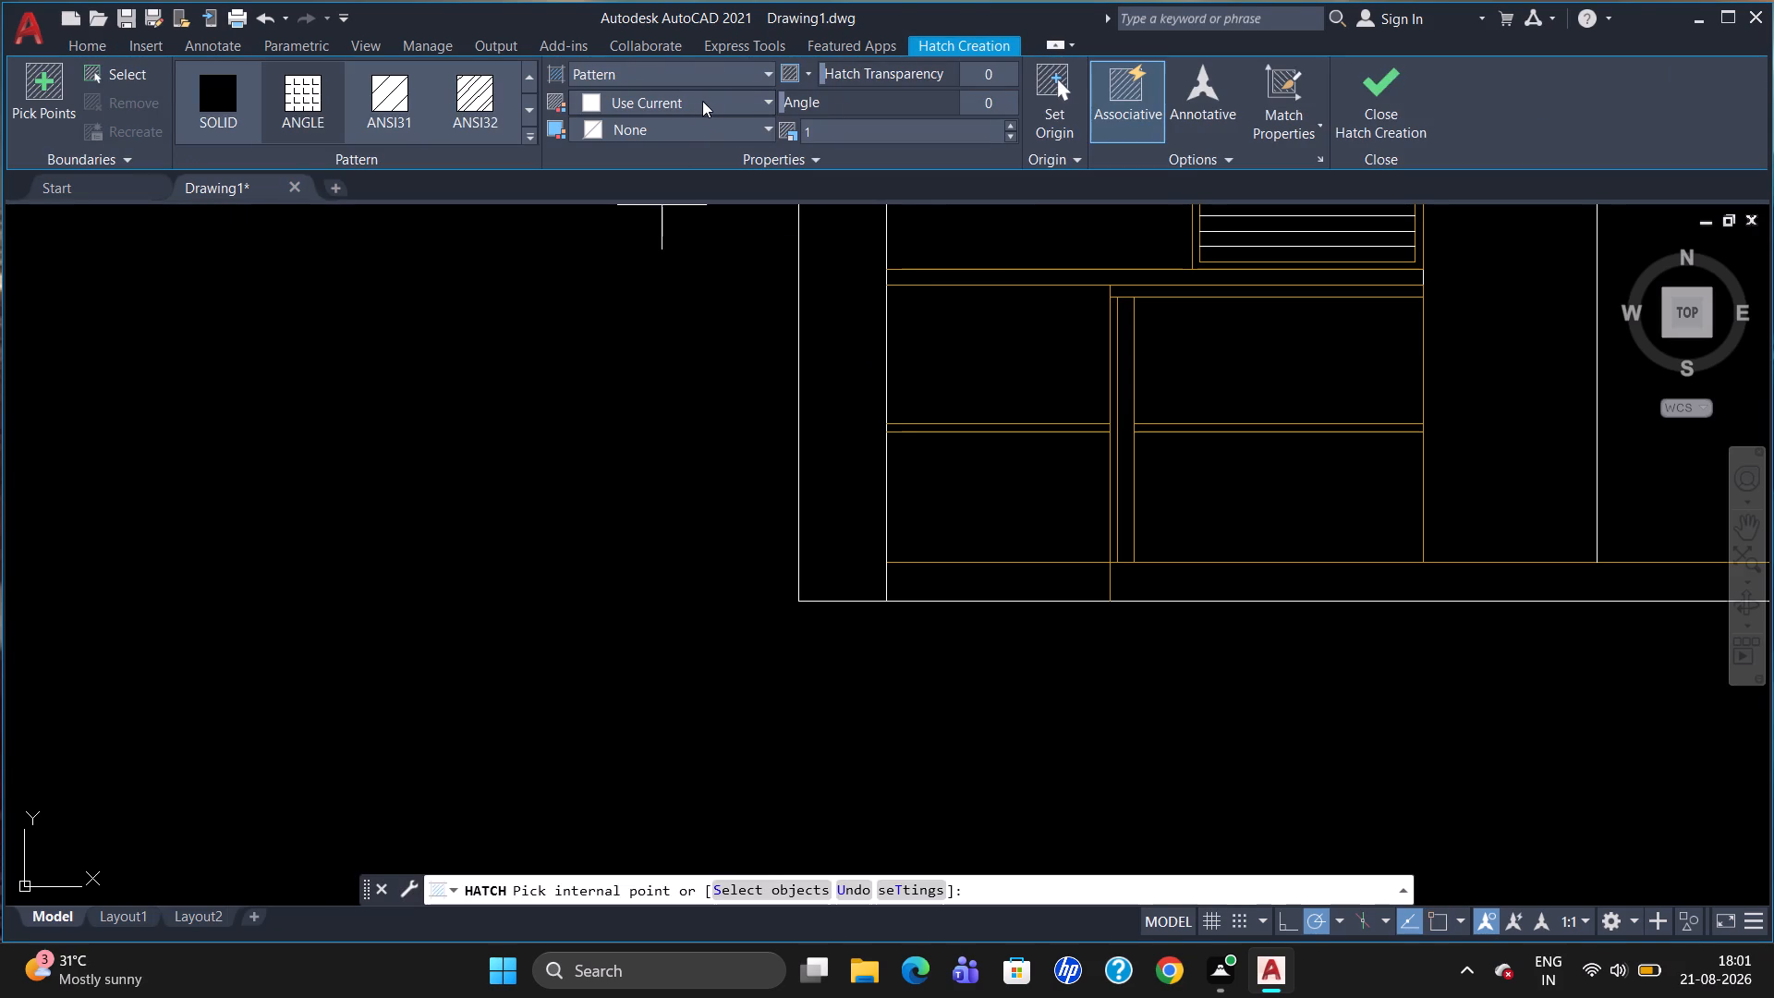
click(702, 100)
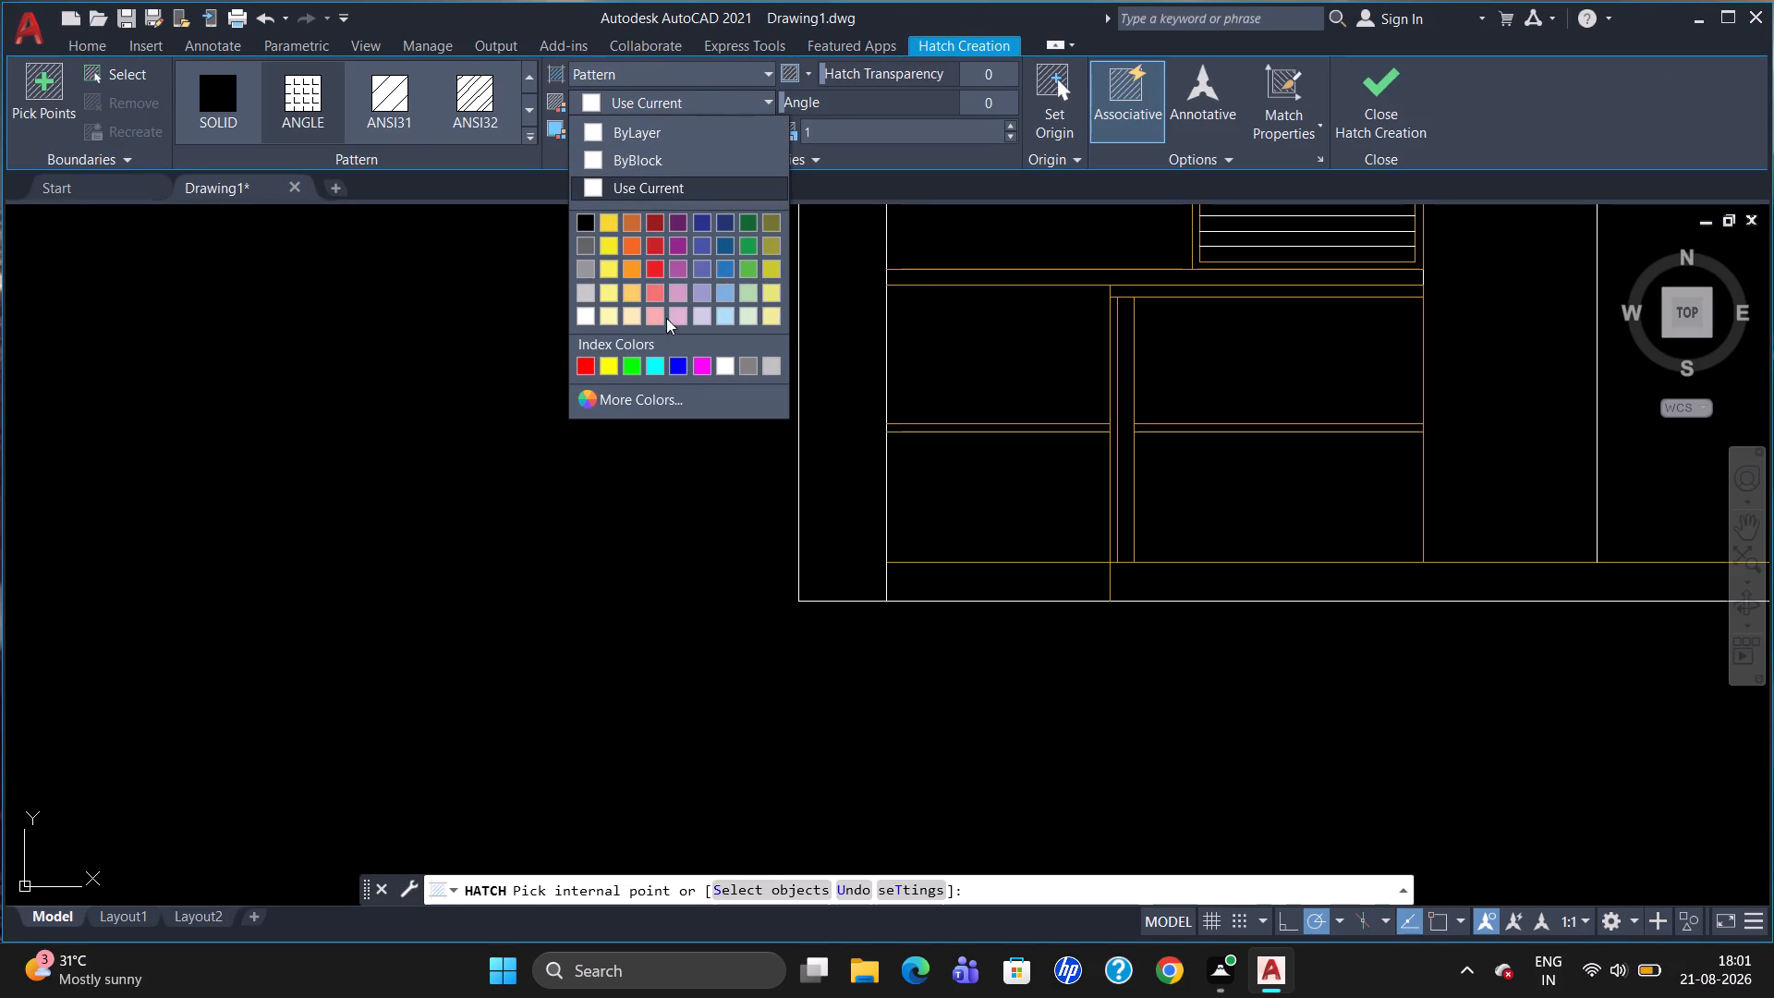
click(703, 365)
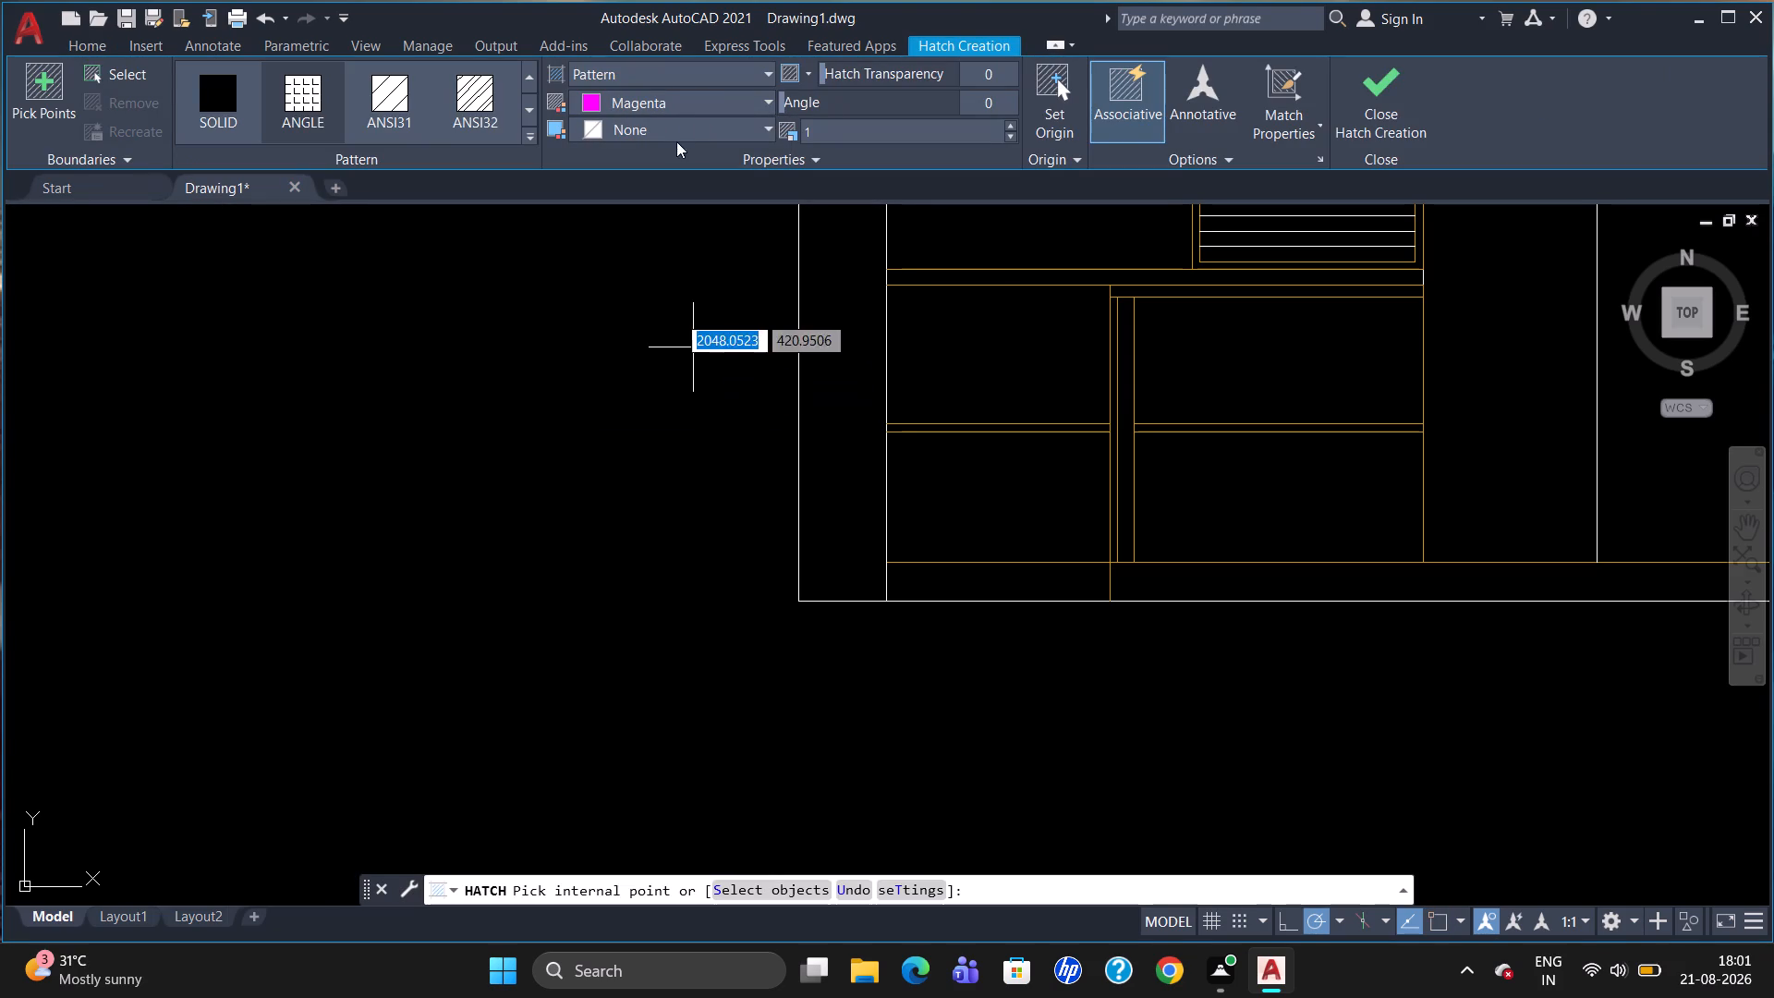
click(698, 107)
click(612, 394)
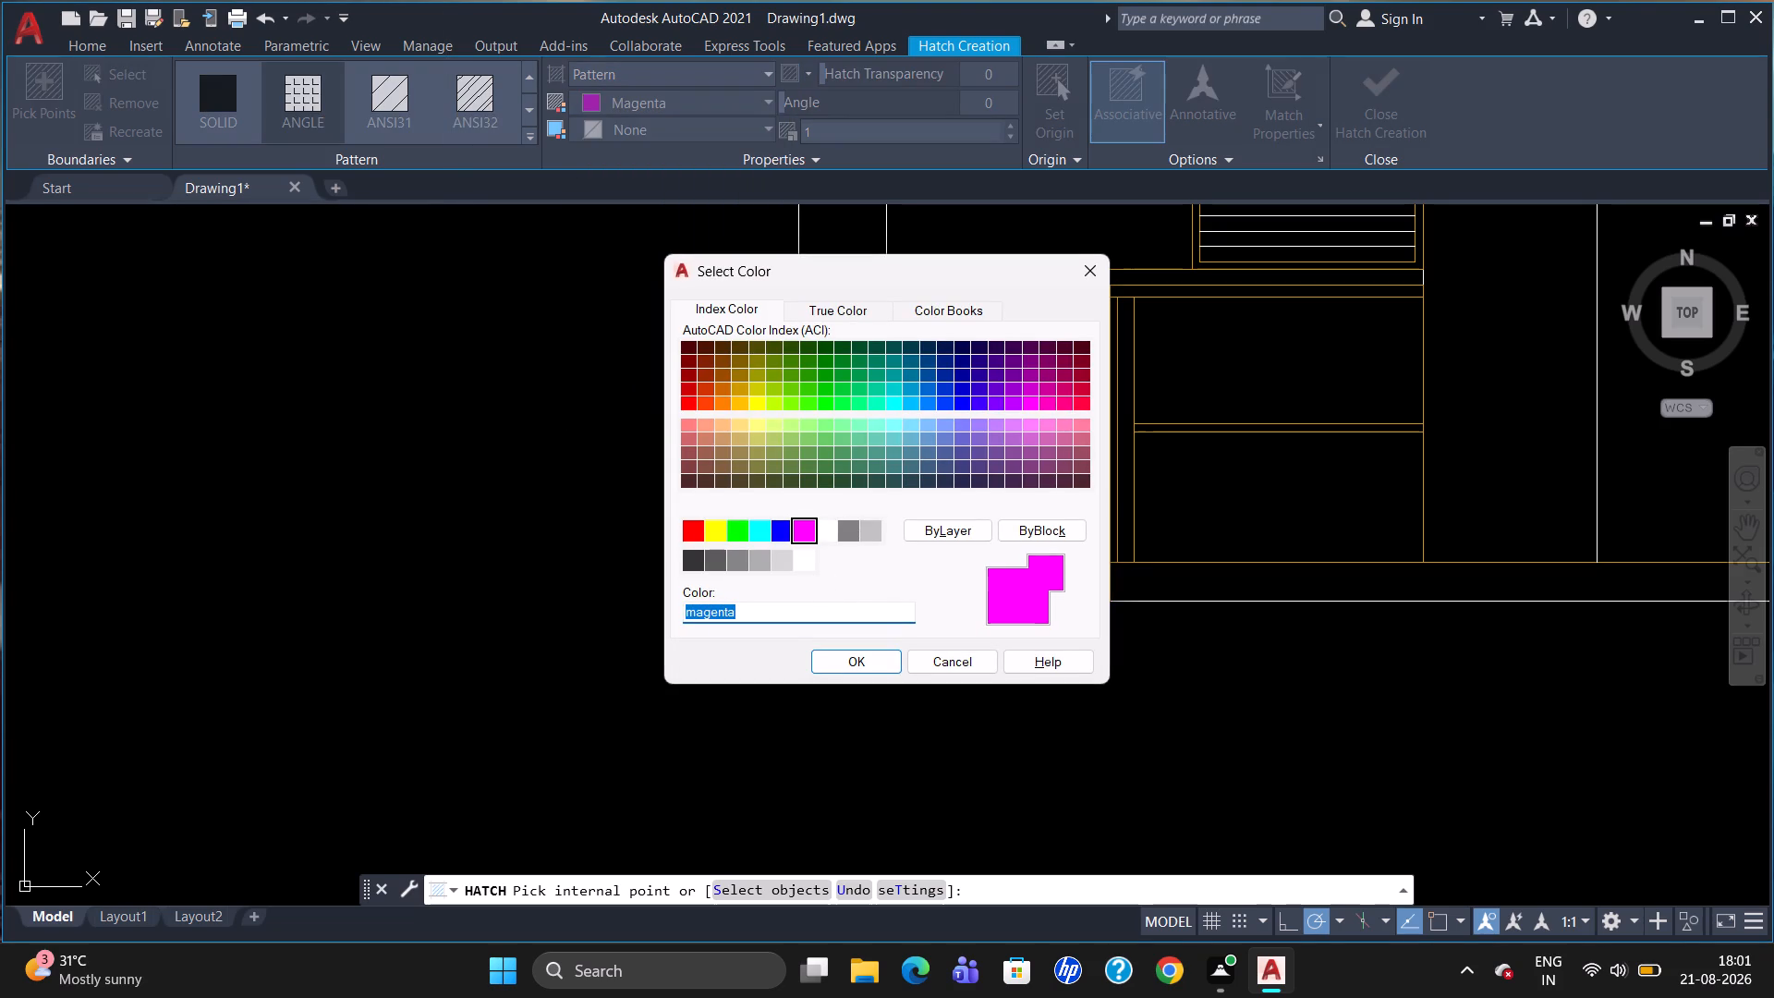
click(1051, 360)
click(873, 643)
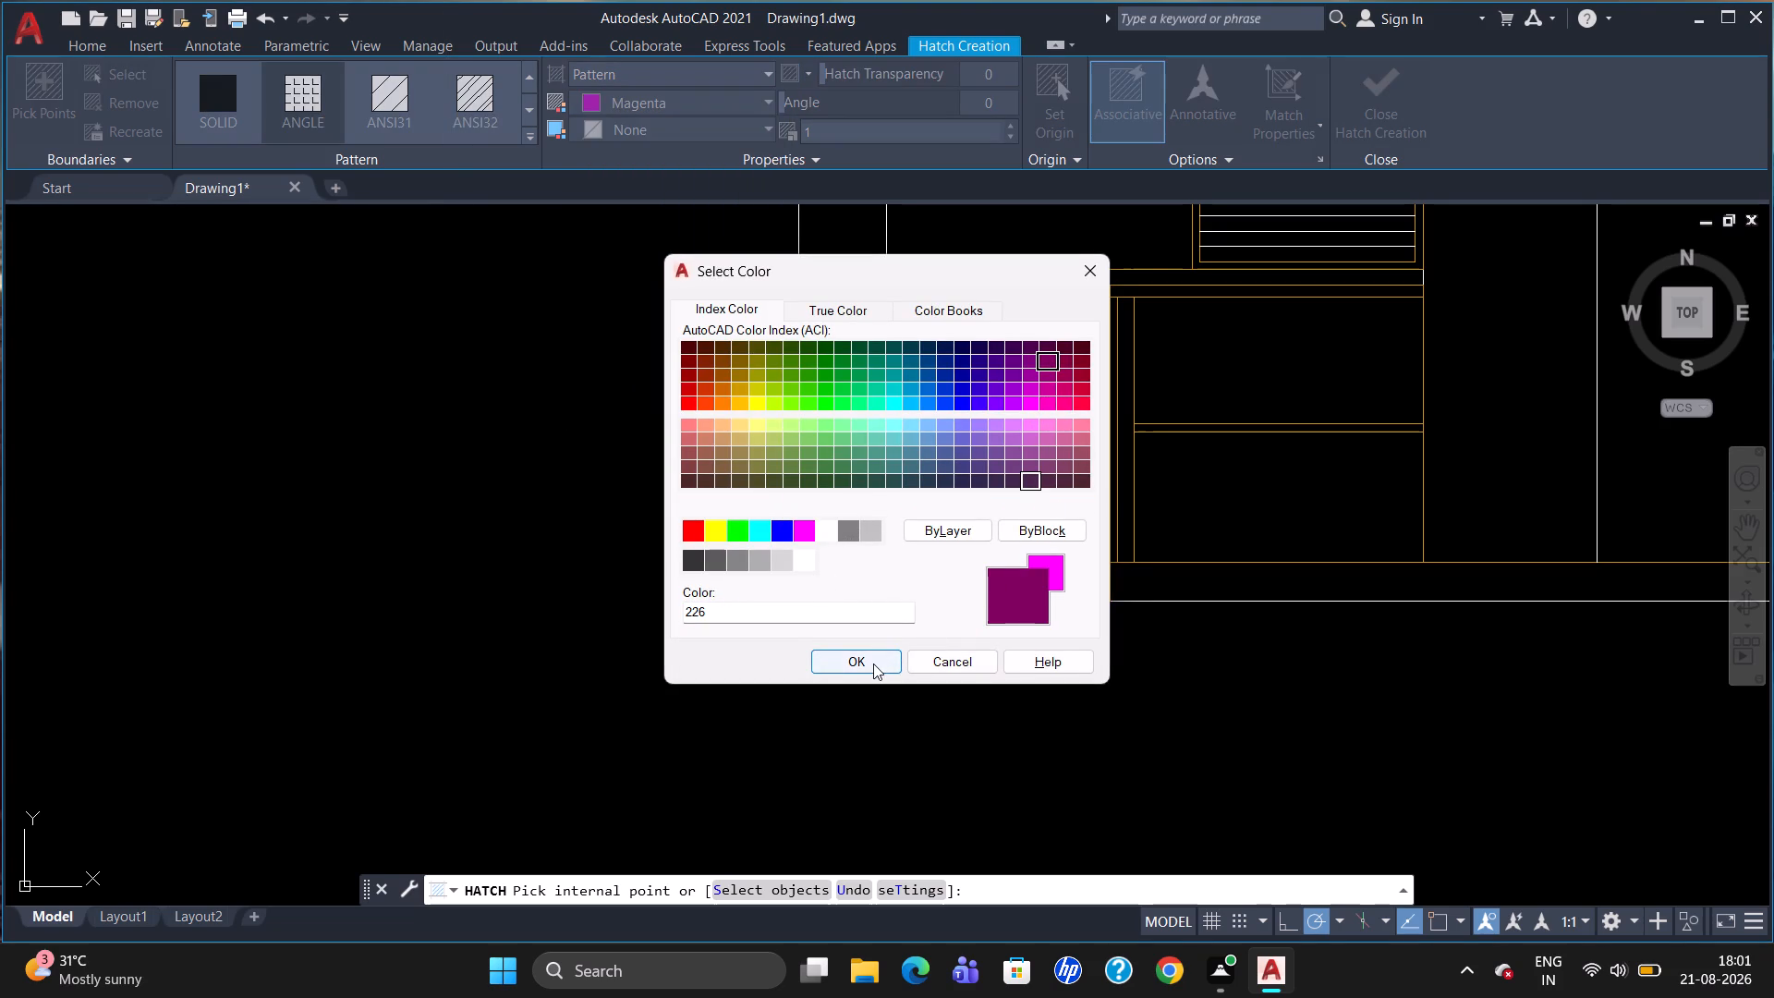
click(873, 662)
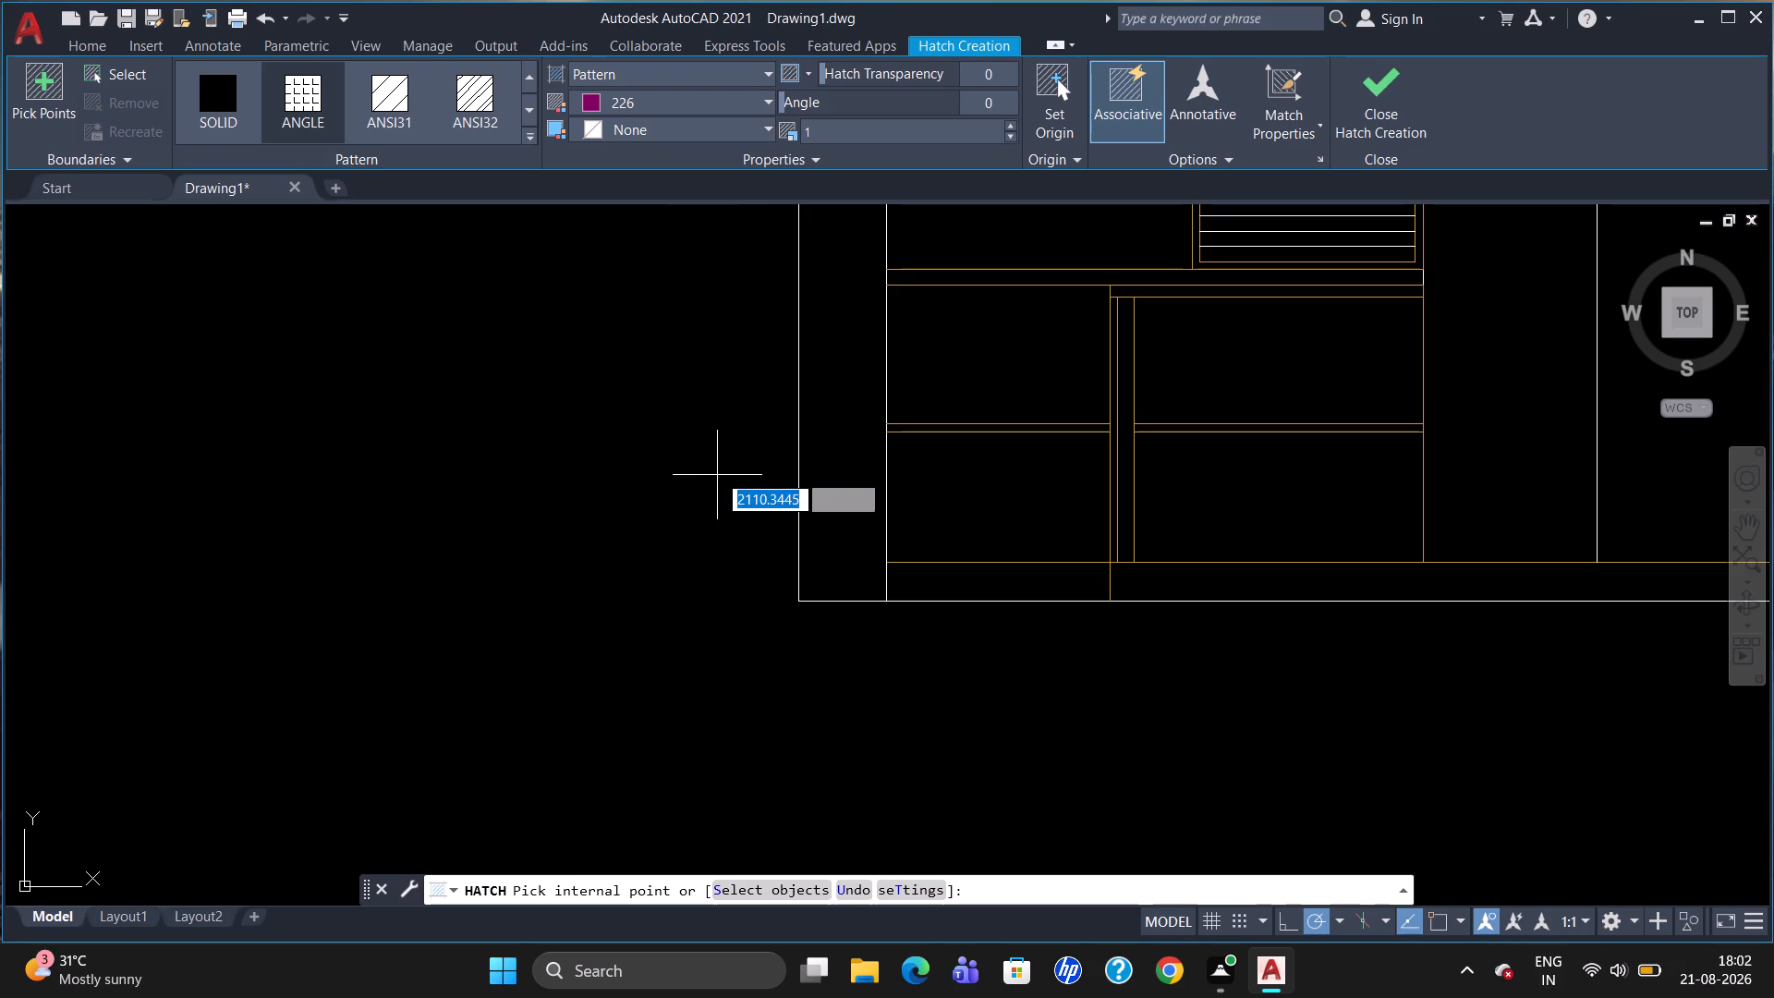
click(744, 99)
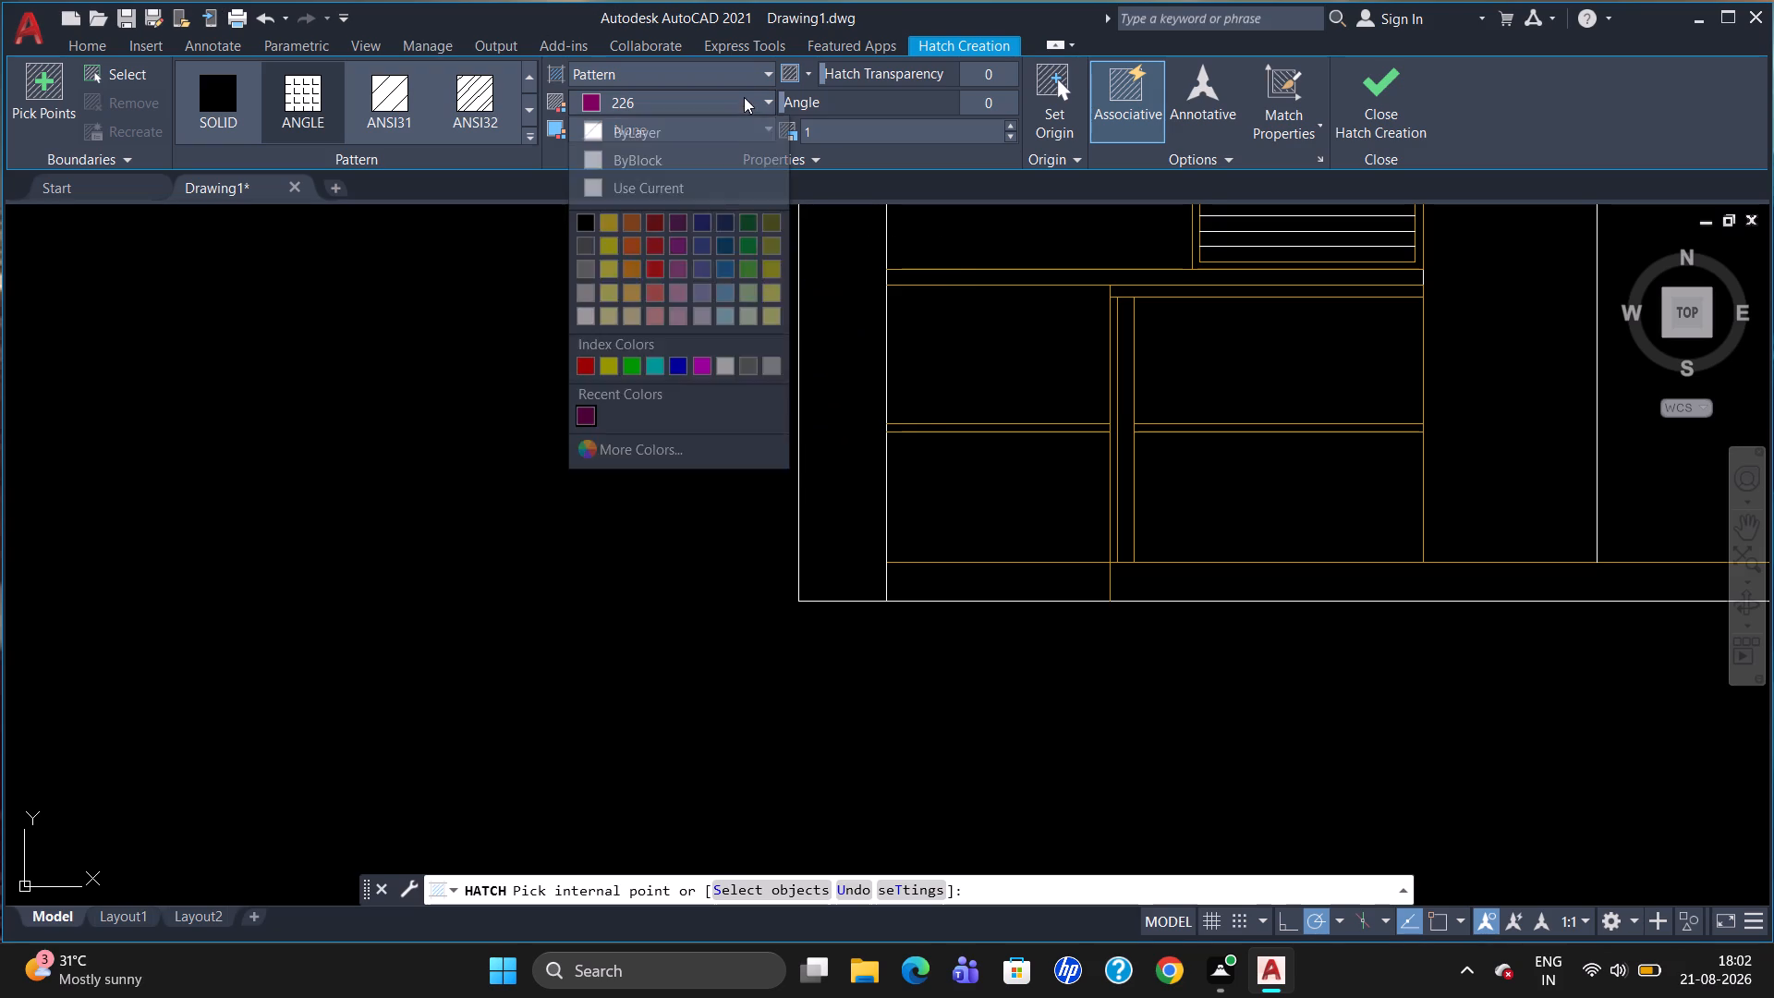
click(643, 88)
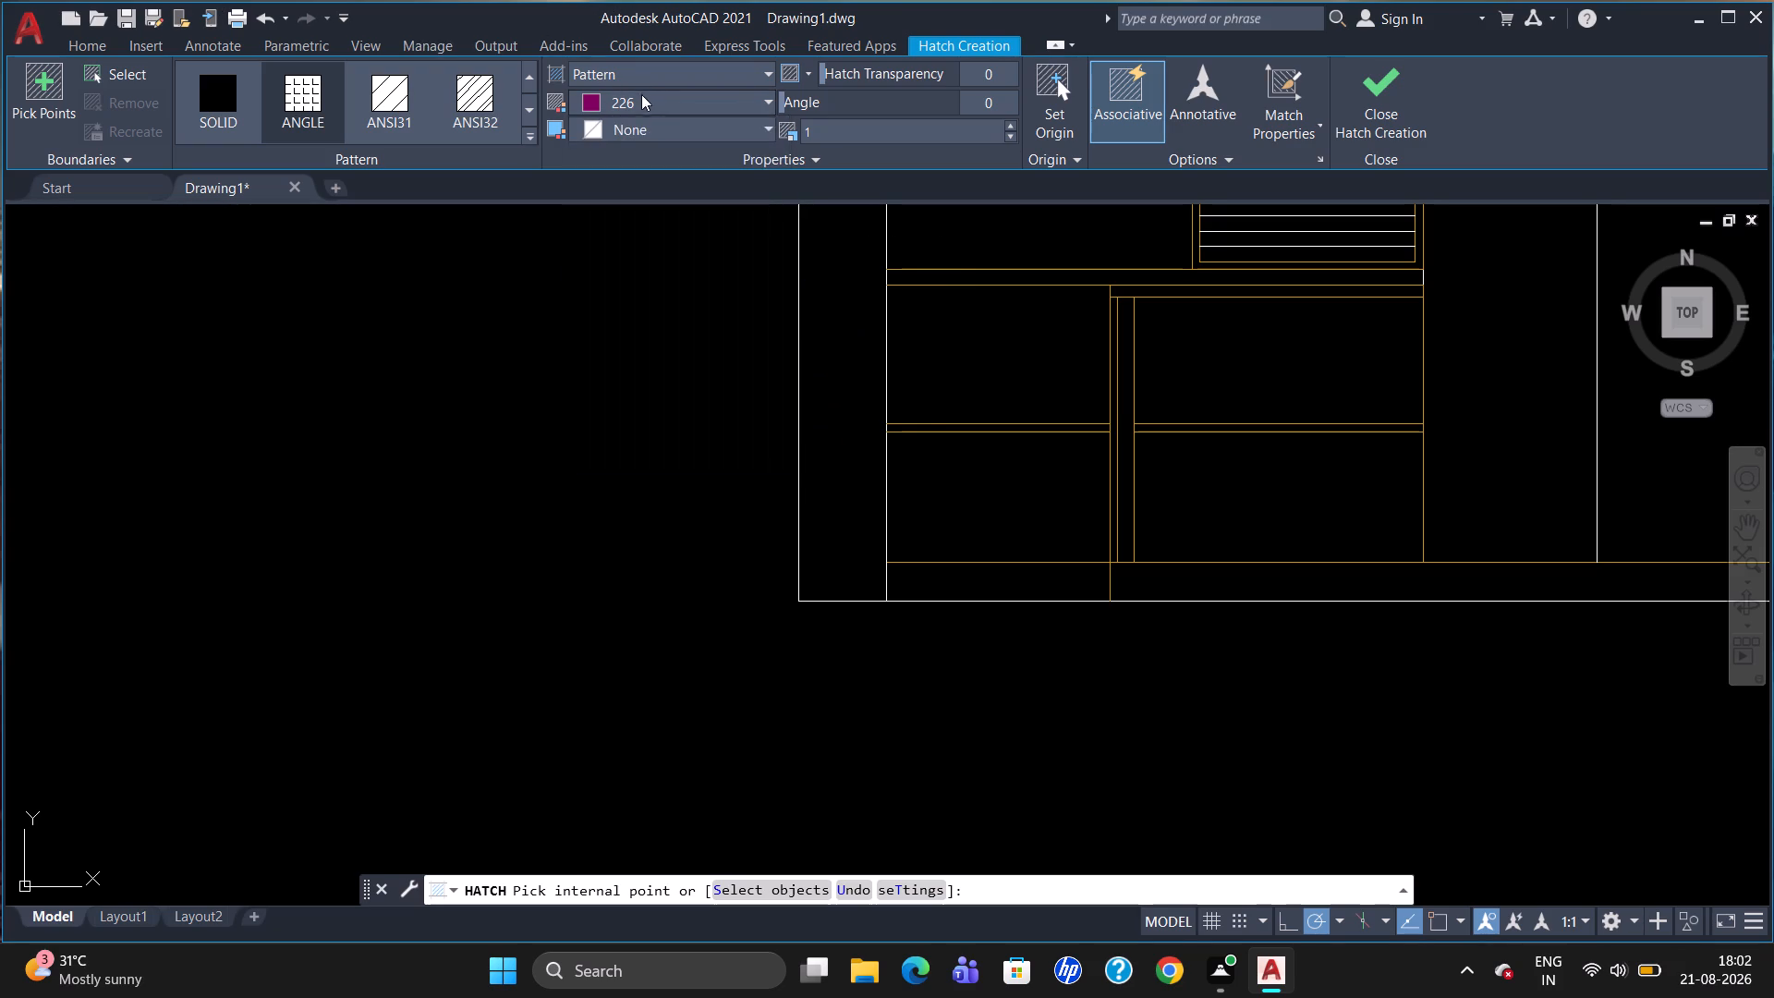
click(647, 74)
click(647, 95)
click(644, 103)
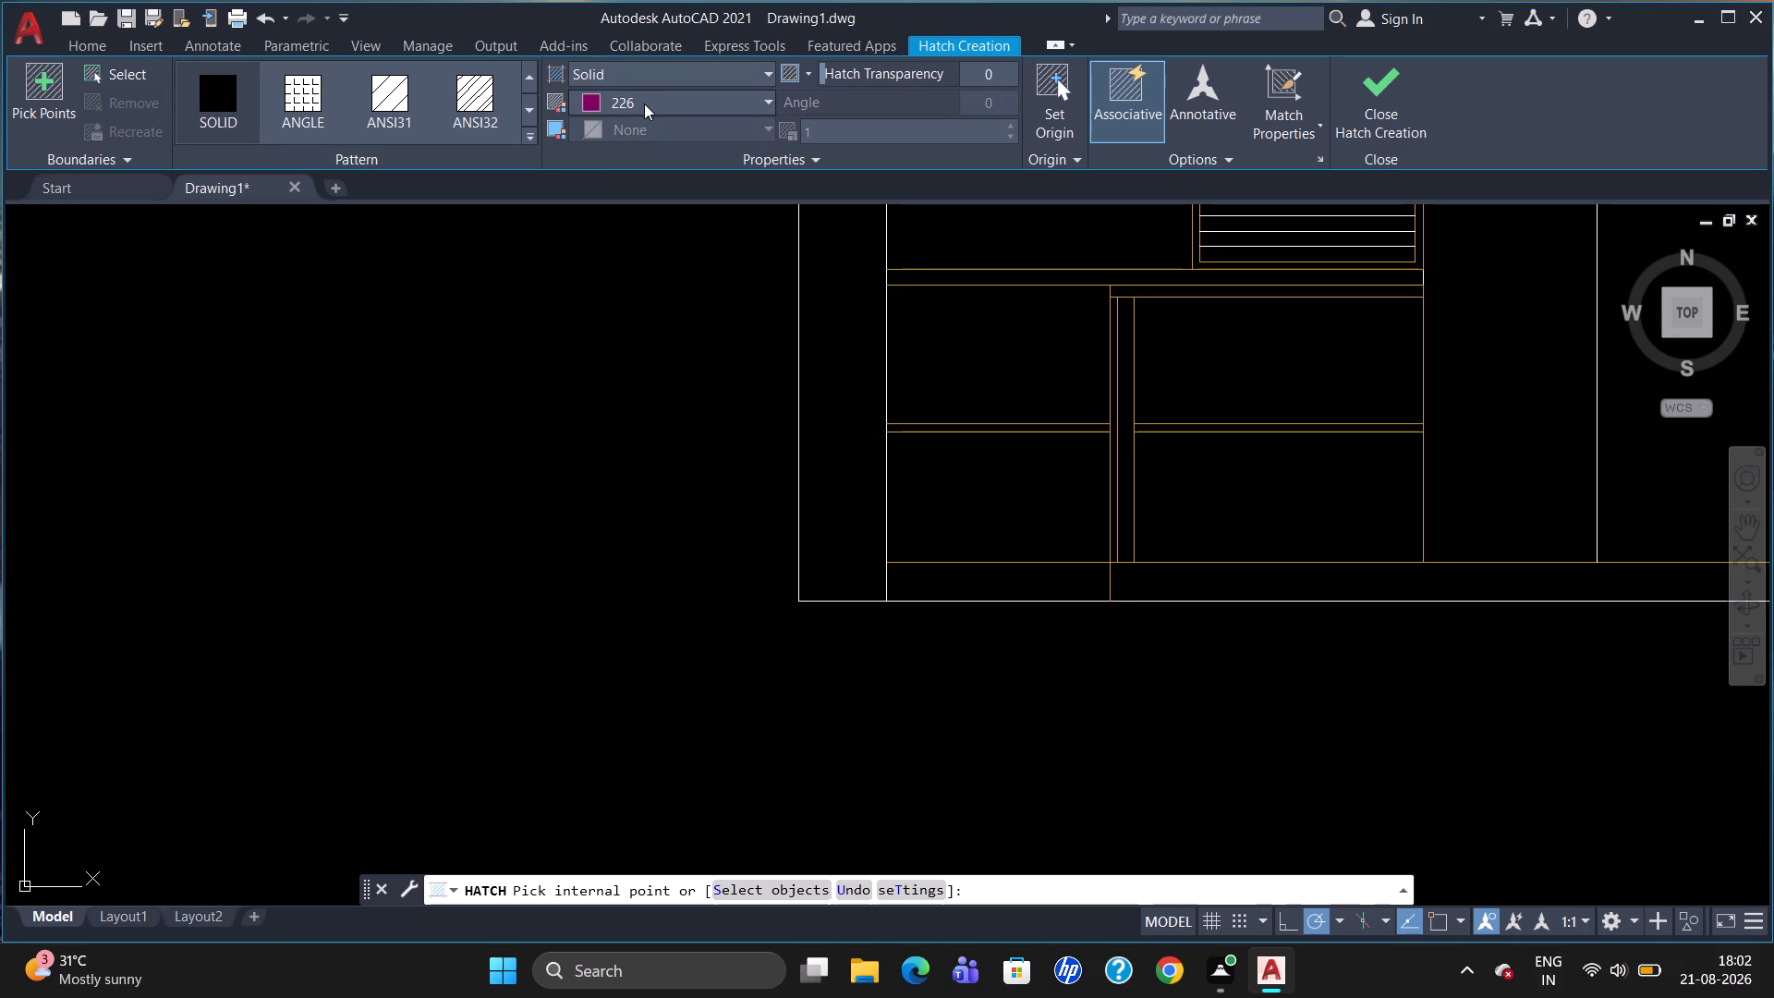
click(659, 98)
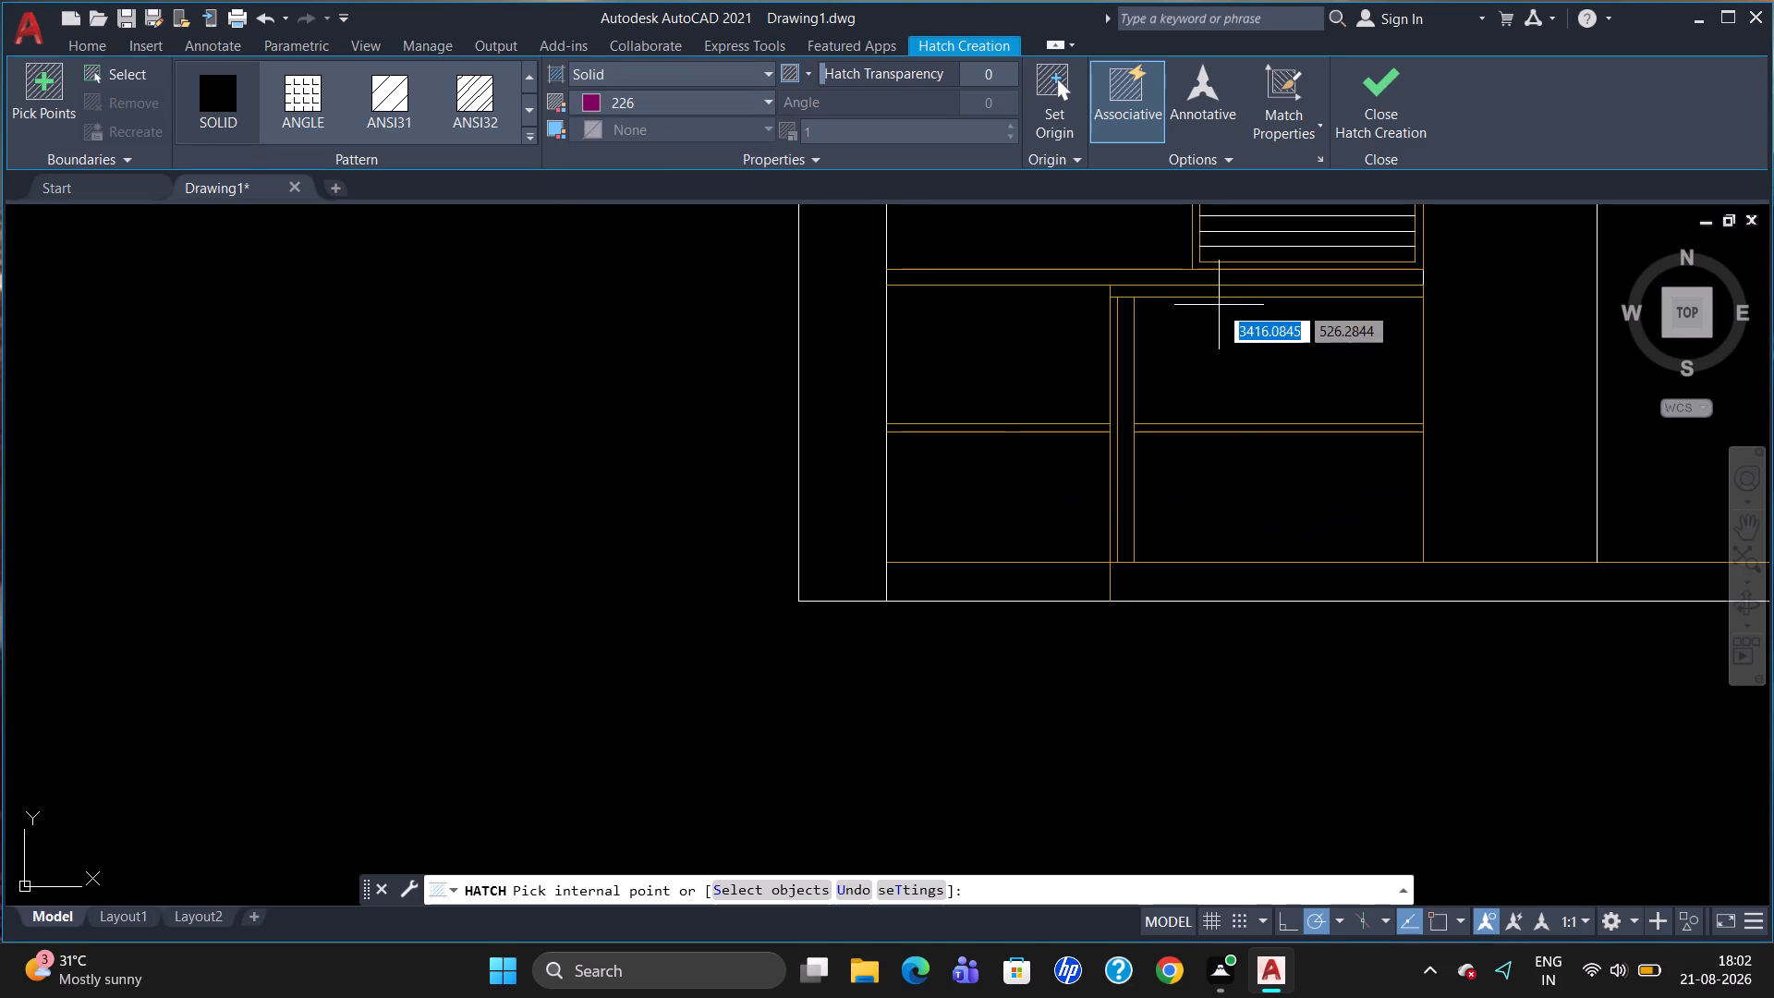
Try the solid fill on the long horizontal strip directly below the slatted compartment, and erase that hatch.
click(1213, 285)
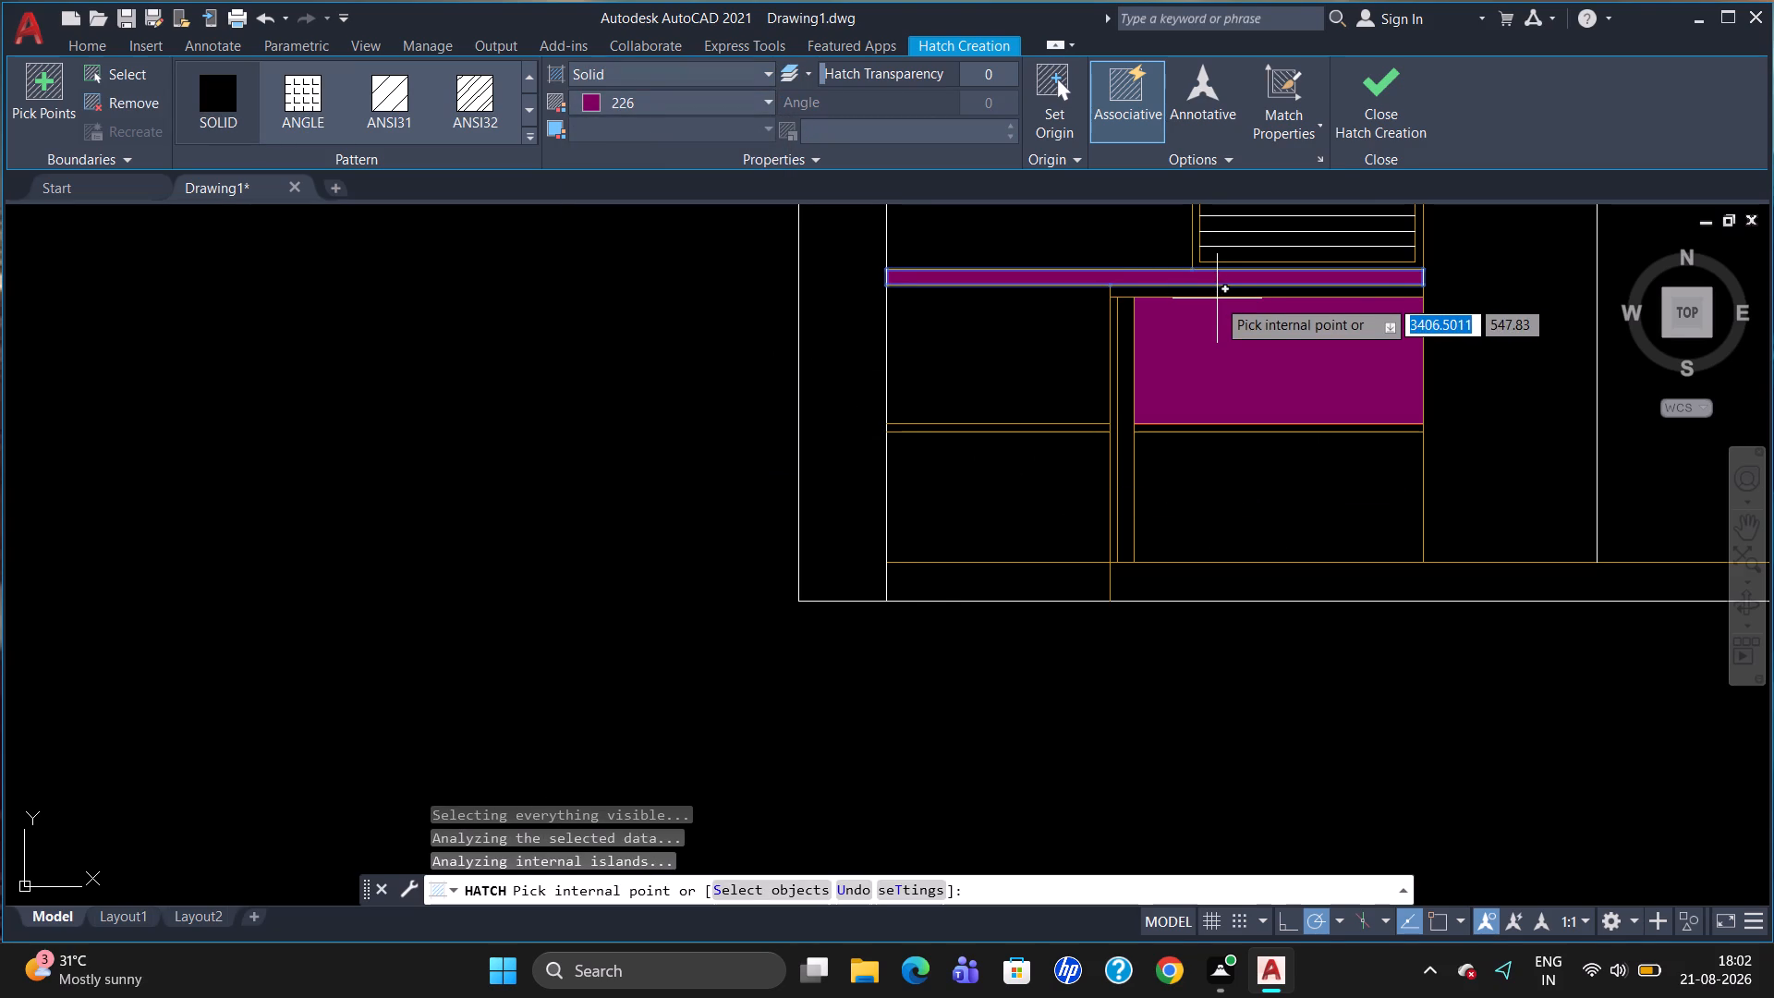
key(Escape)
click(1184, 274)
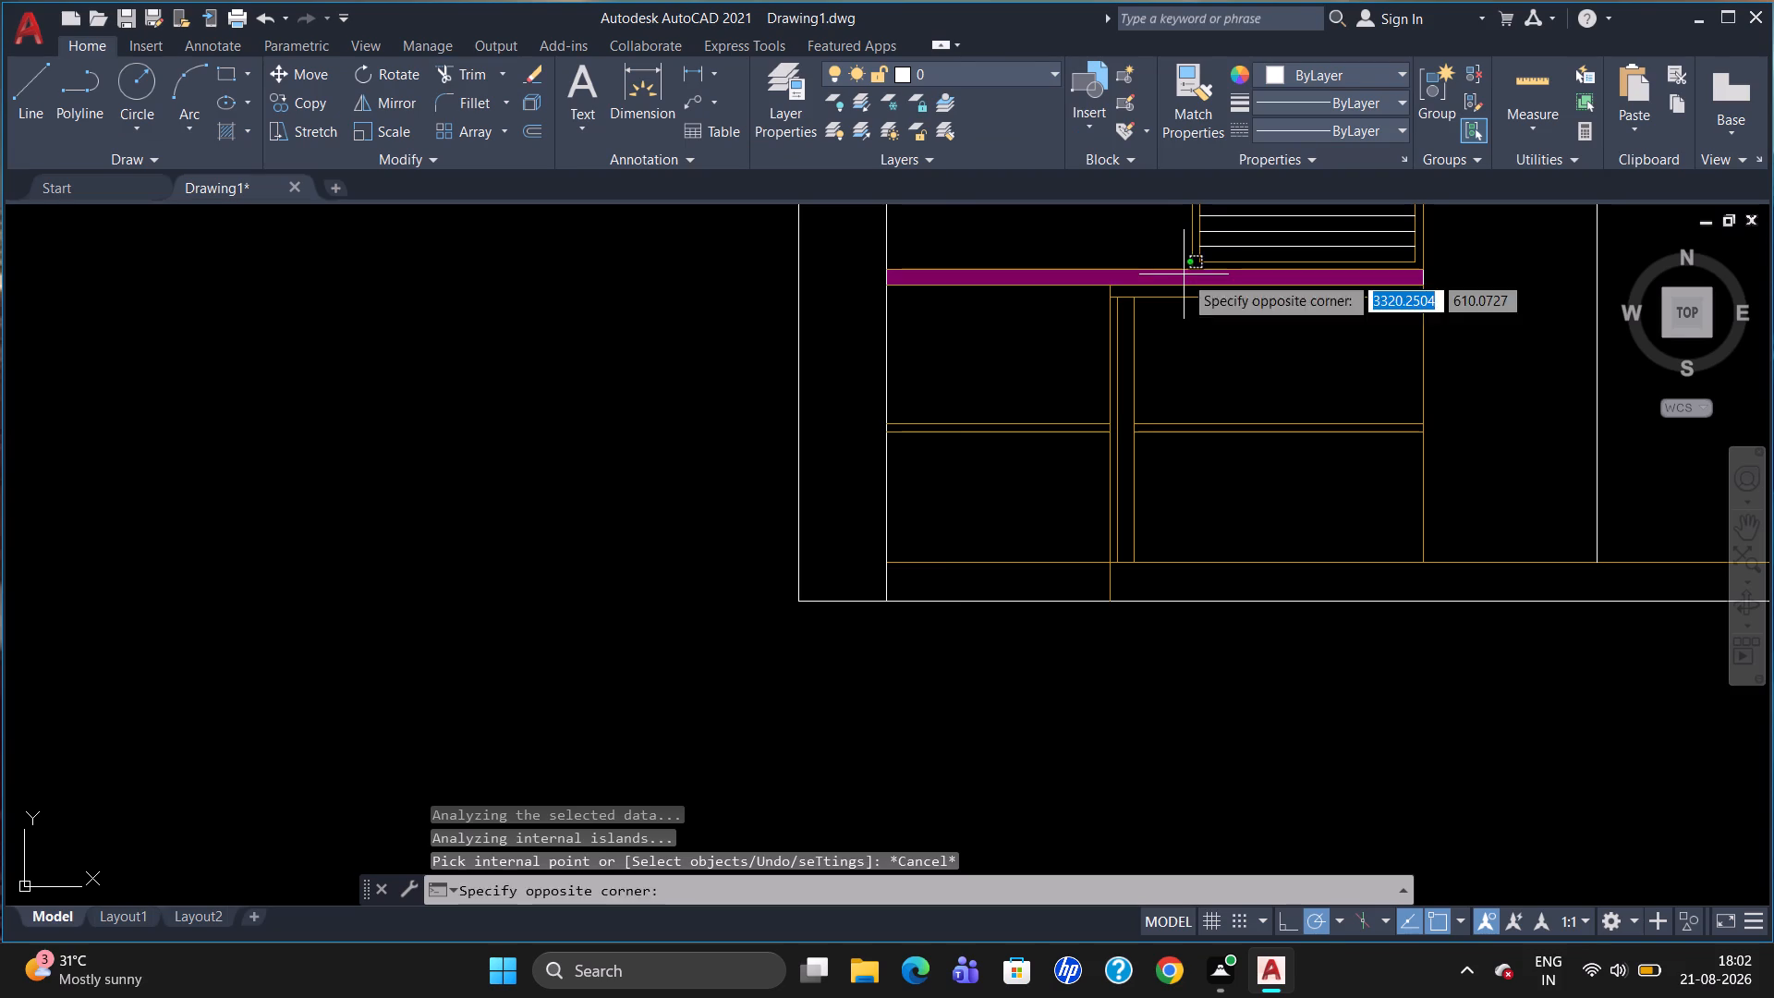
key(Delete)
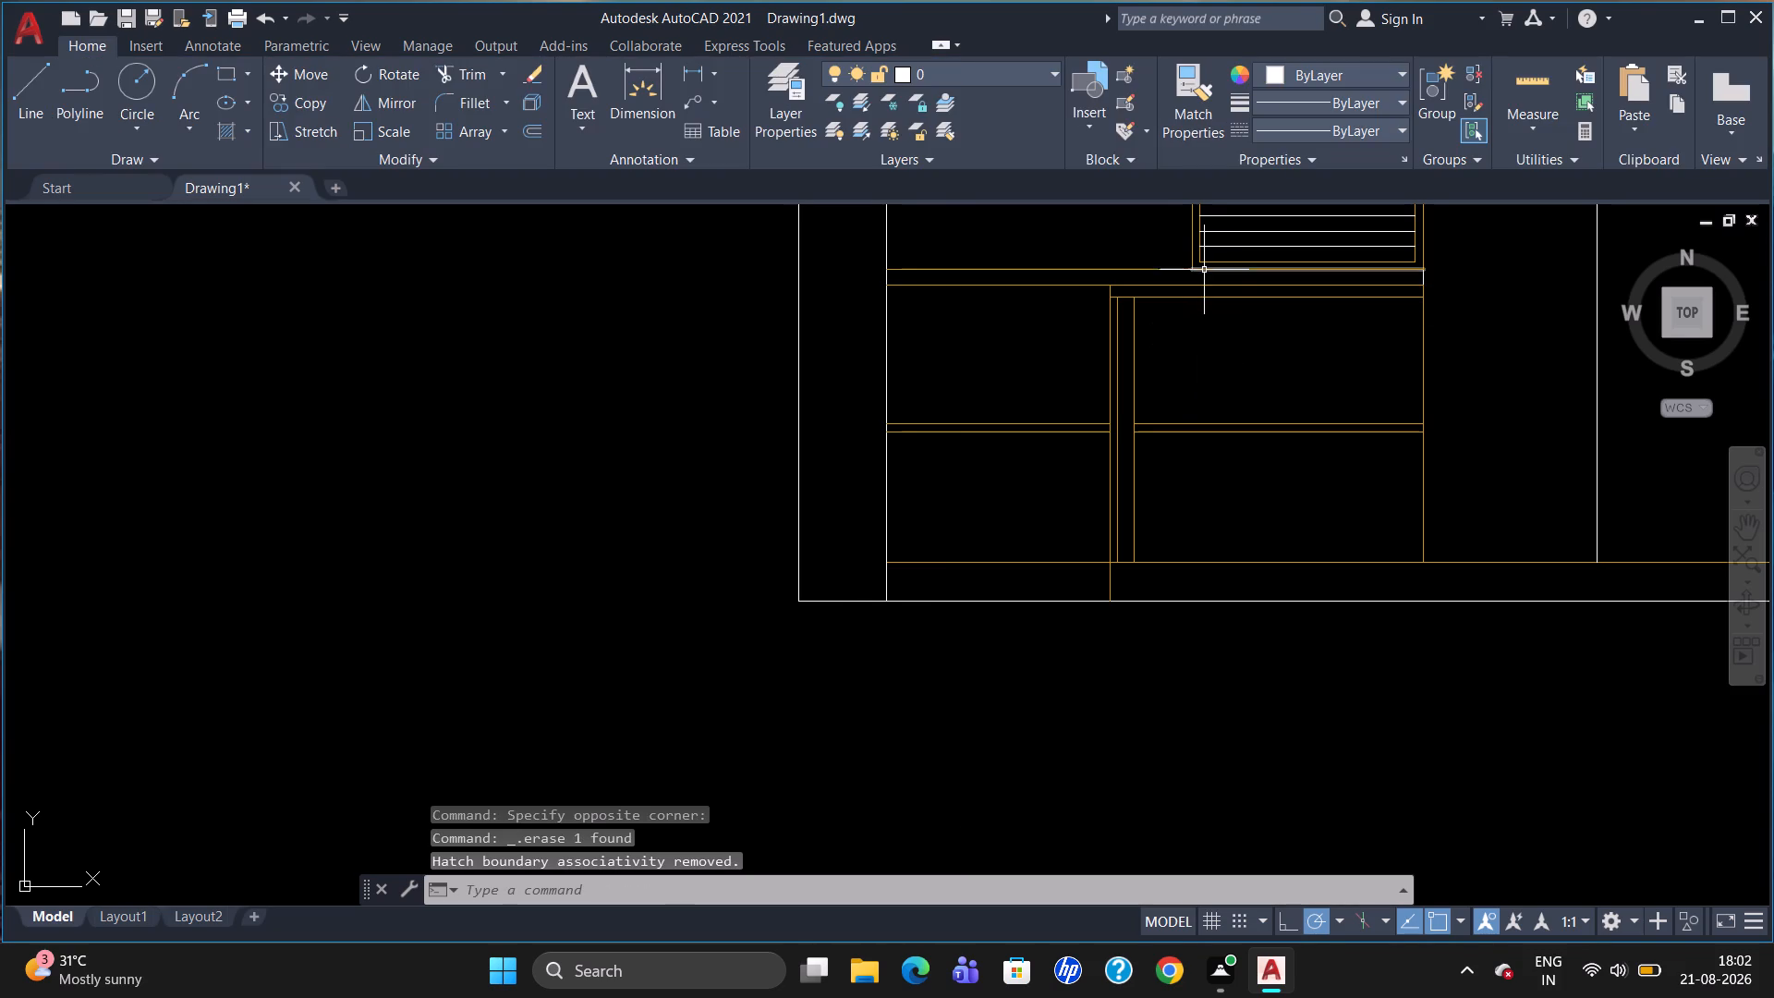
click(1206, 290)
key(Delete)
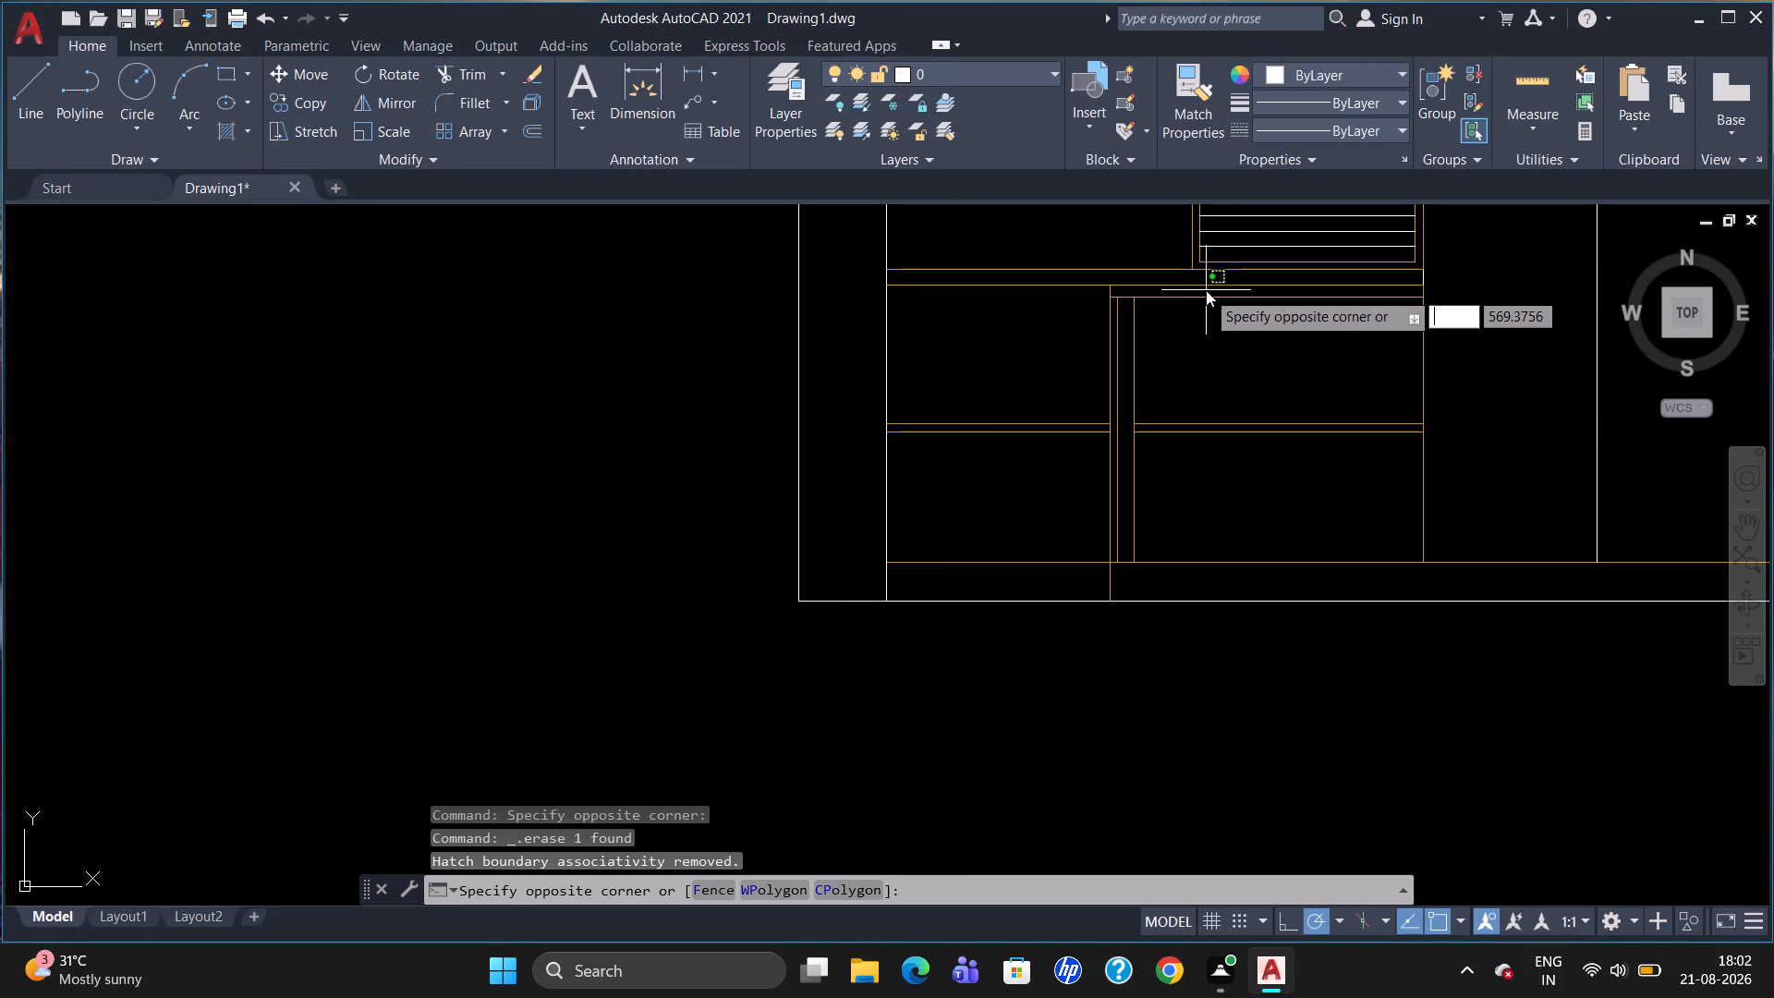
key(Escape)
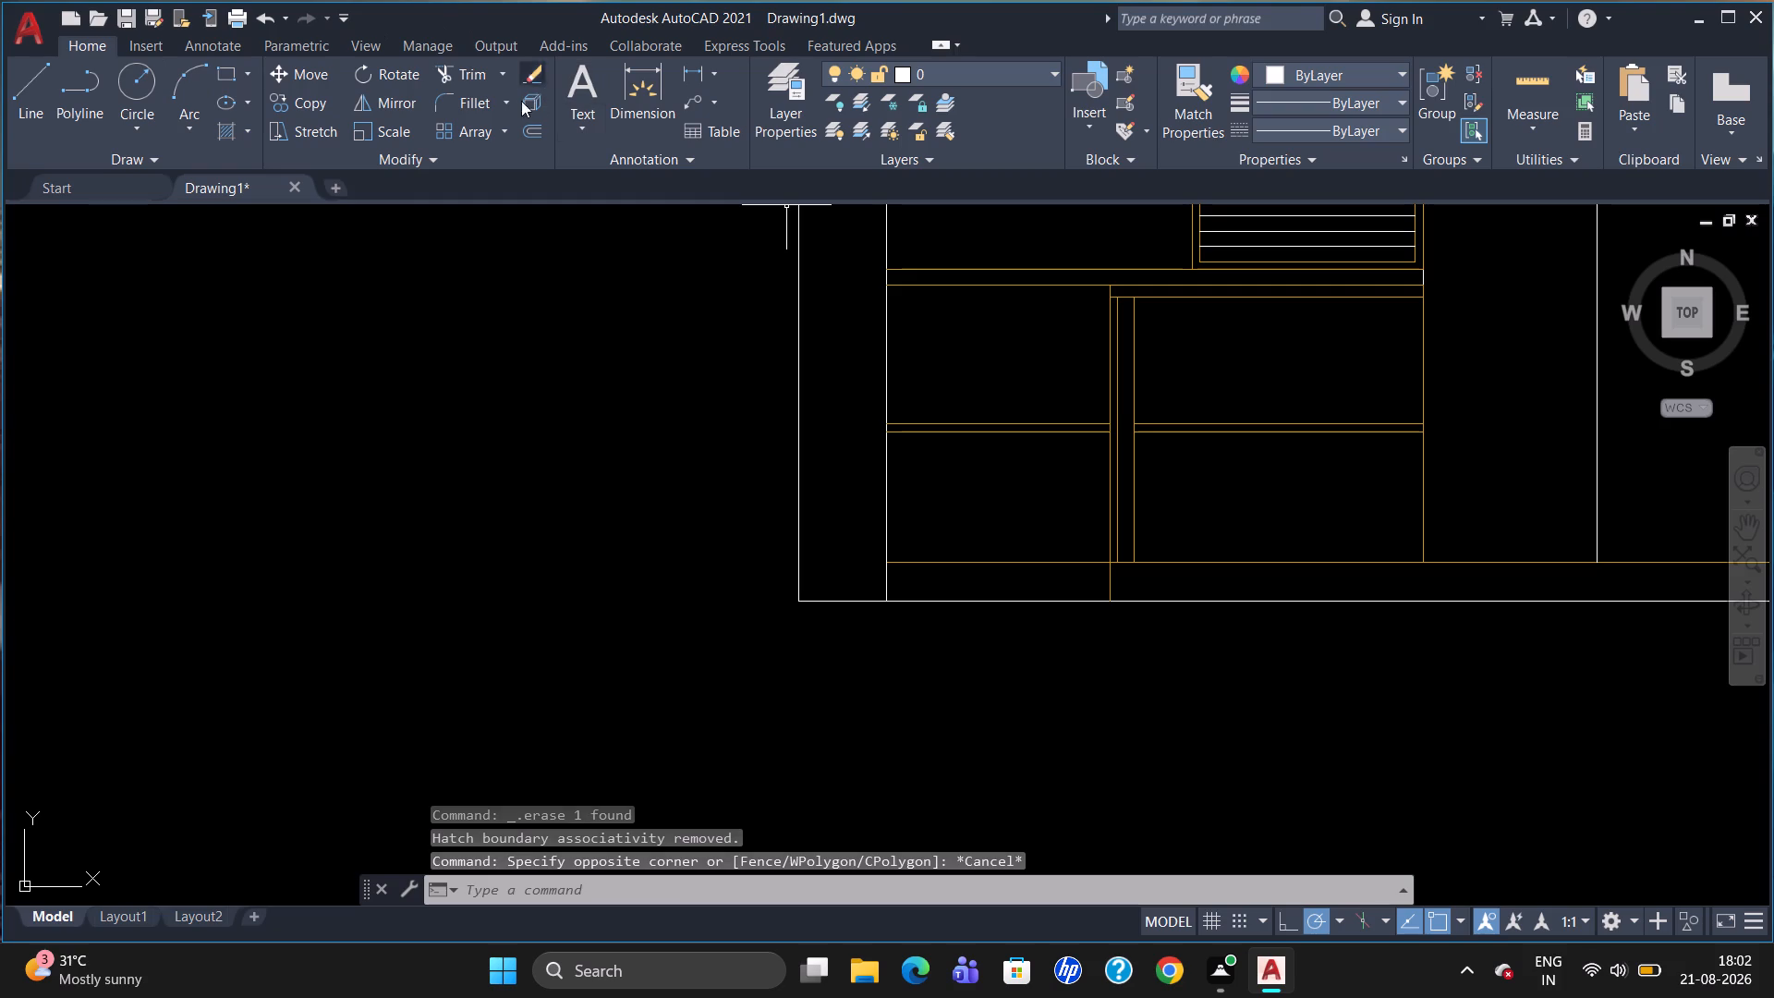
Fill the lower right compartment's thin top strip and its double-line shelf with the solid colour 226 hatch.
click(249, 128)
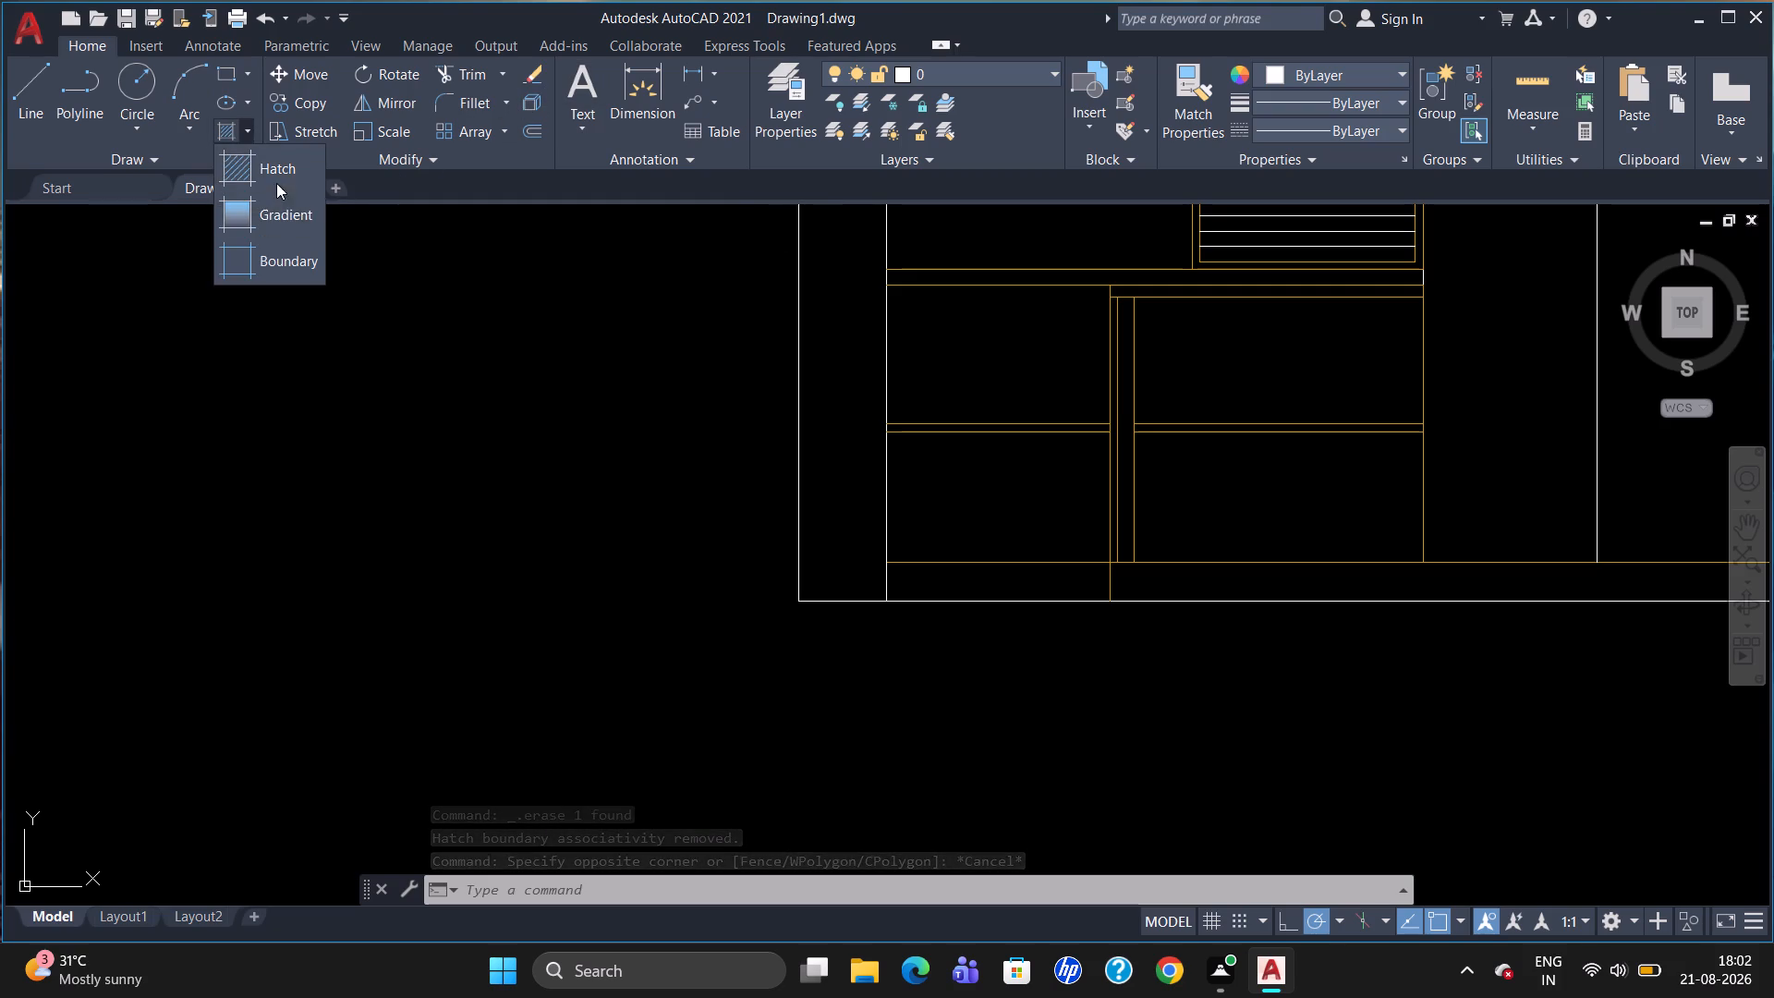
click(276, 183)
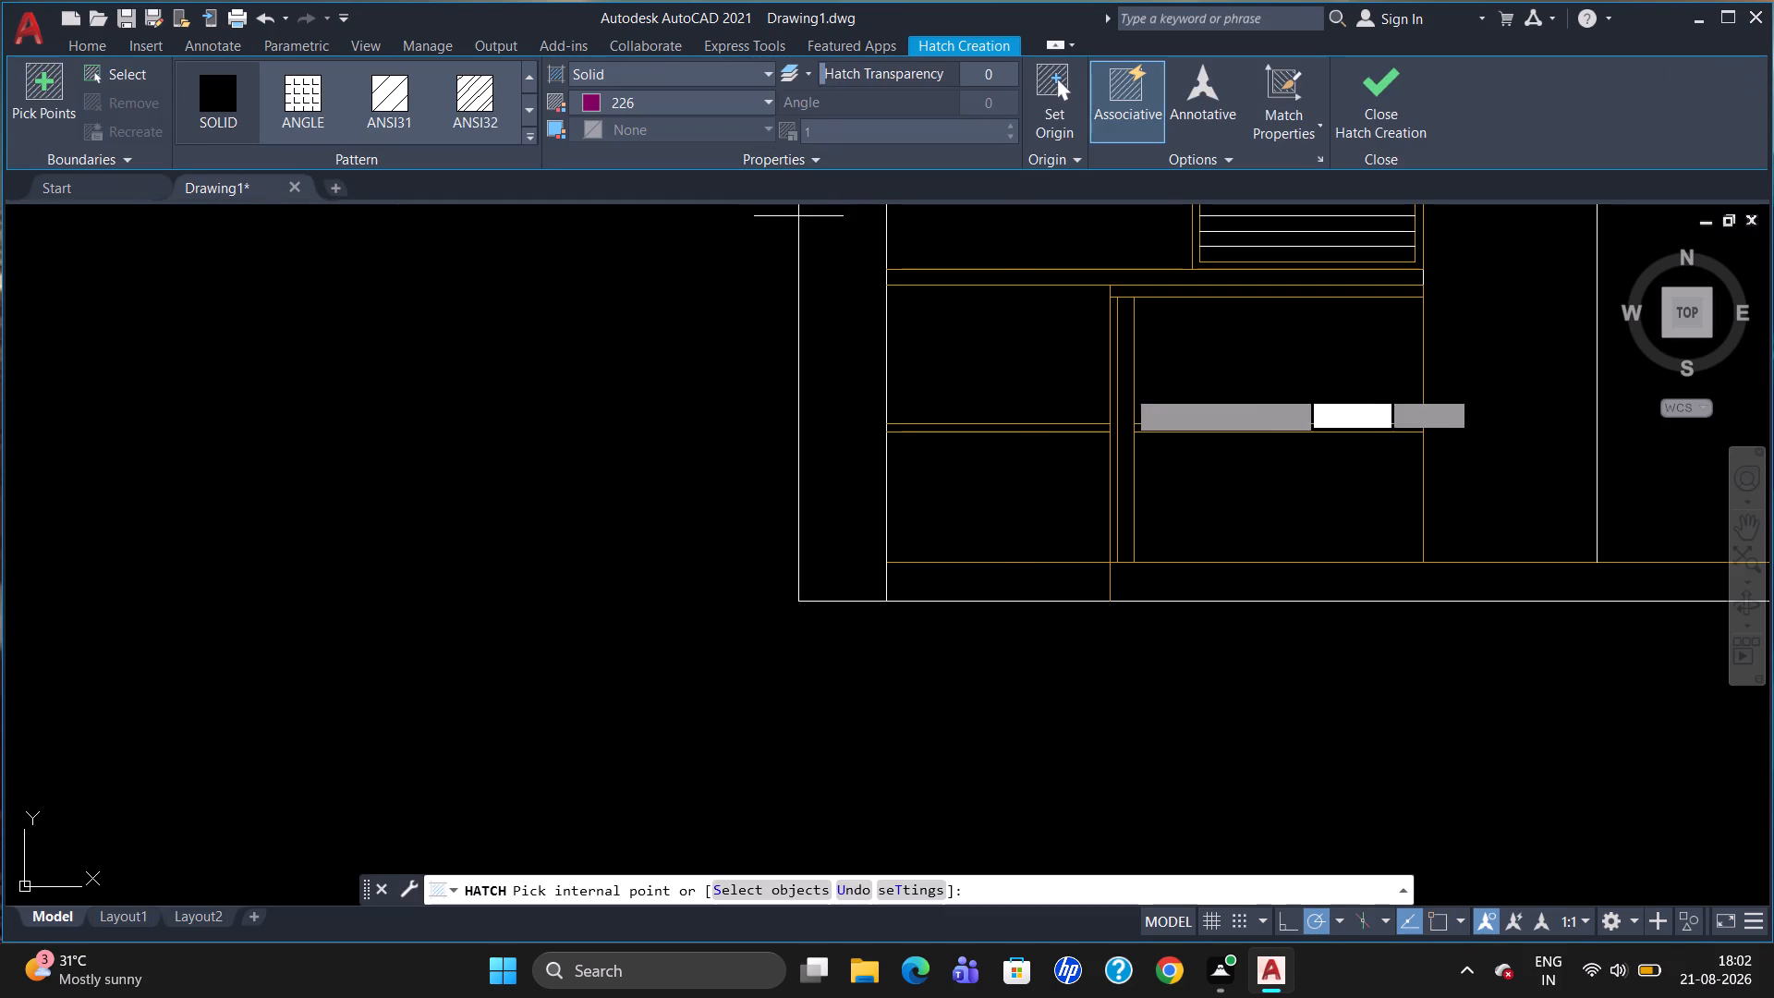
scroll(1223, 292, up, 2)
click(1223, 292)
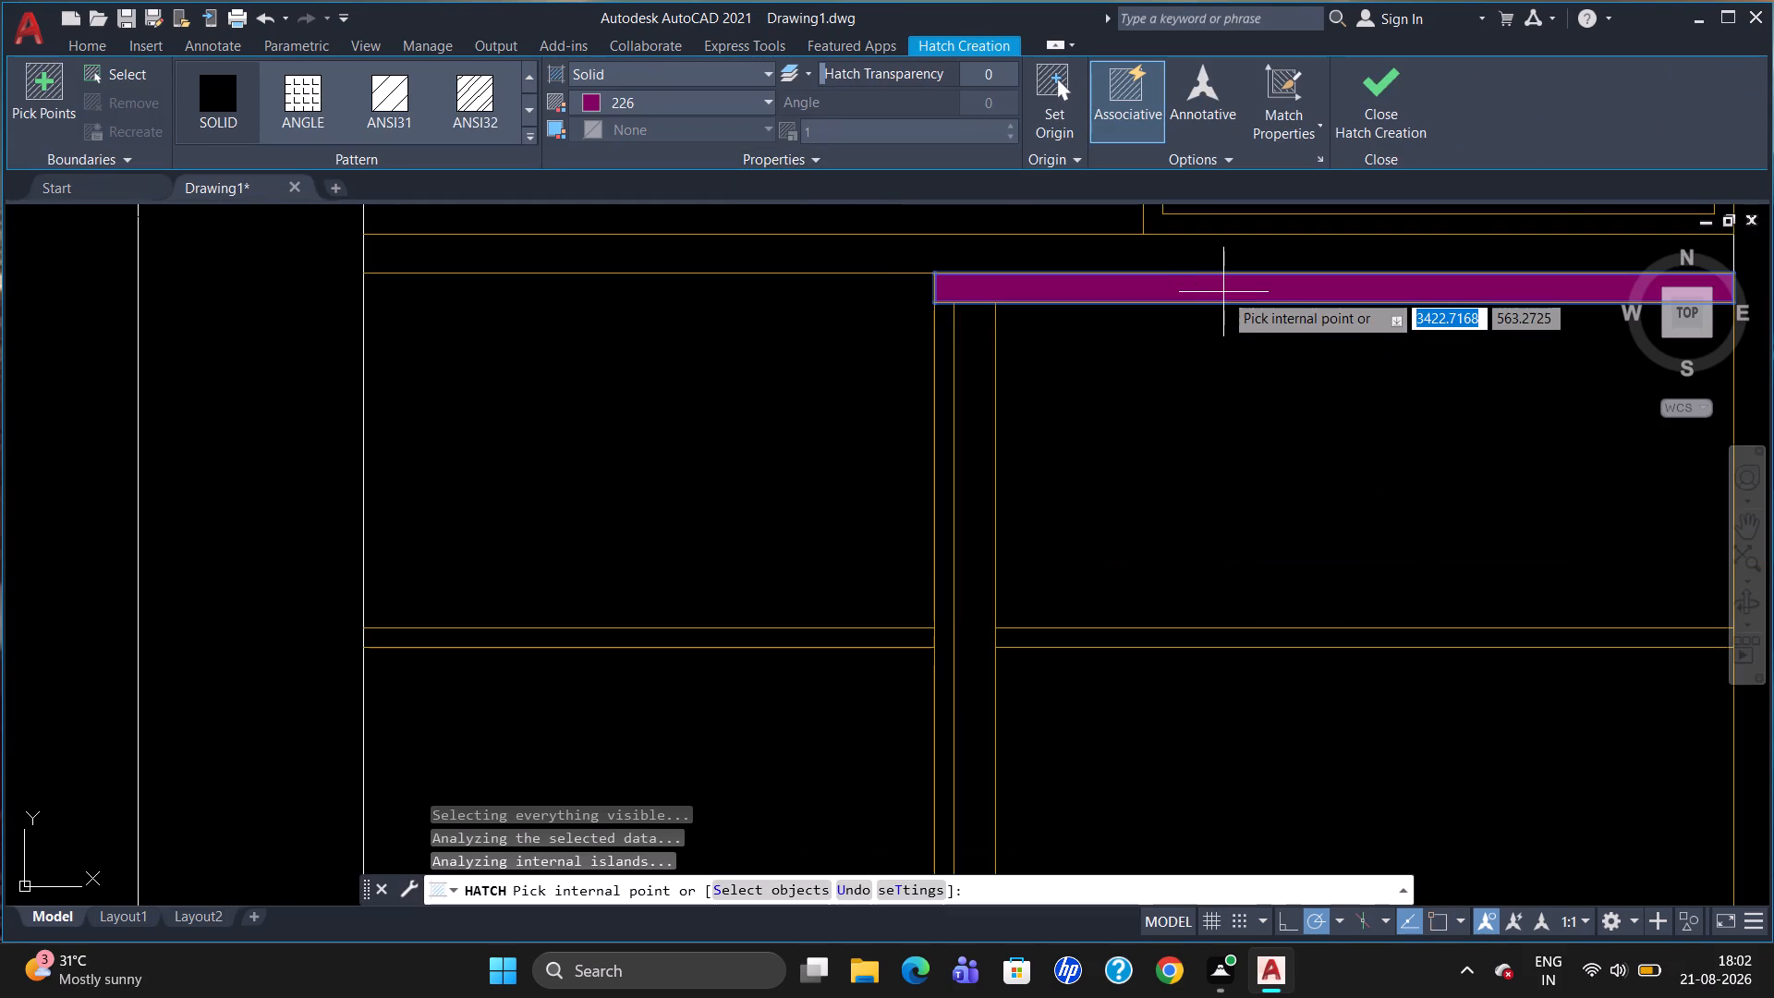
click(1347, 643)
key(Escape)
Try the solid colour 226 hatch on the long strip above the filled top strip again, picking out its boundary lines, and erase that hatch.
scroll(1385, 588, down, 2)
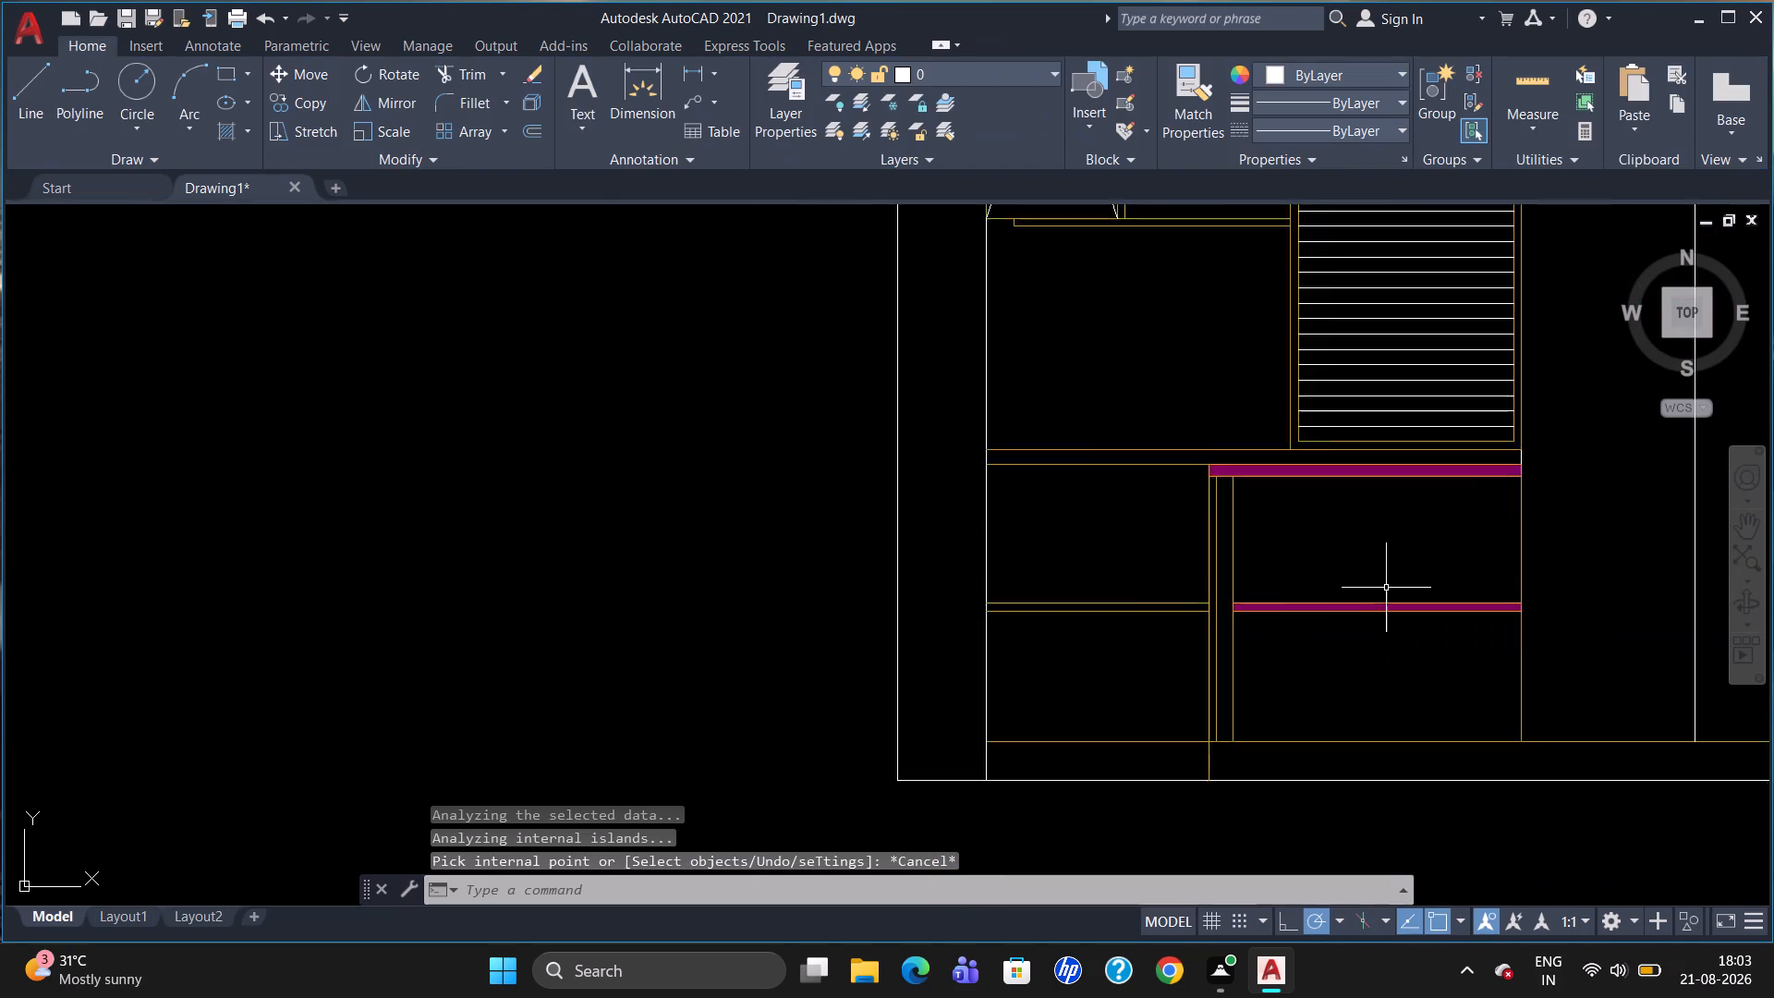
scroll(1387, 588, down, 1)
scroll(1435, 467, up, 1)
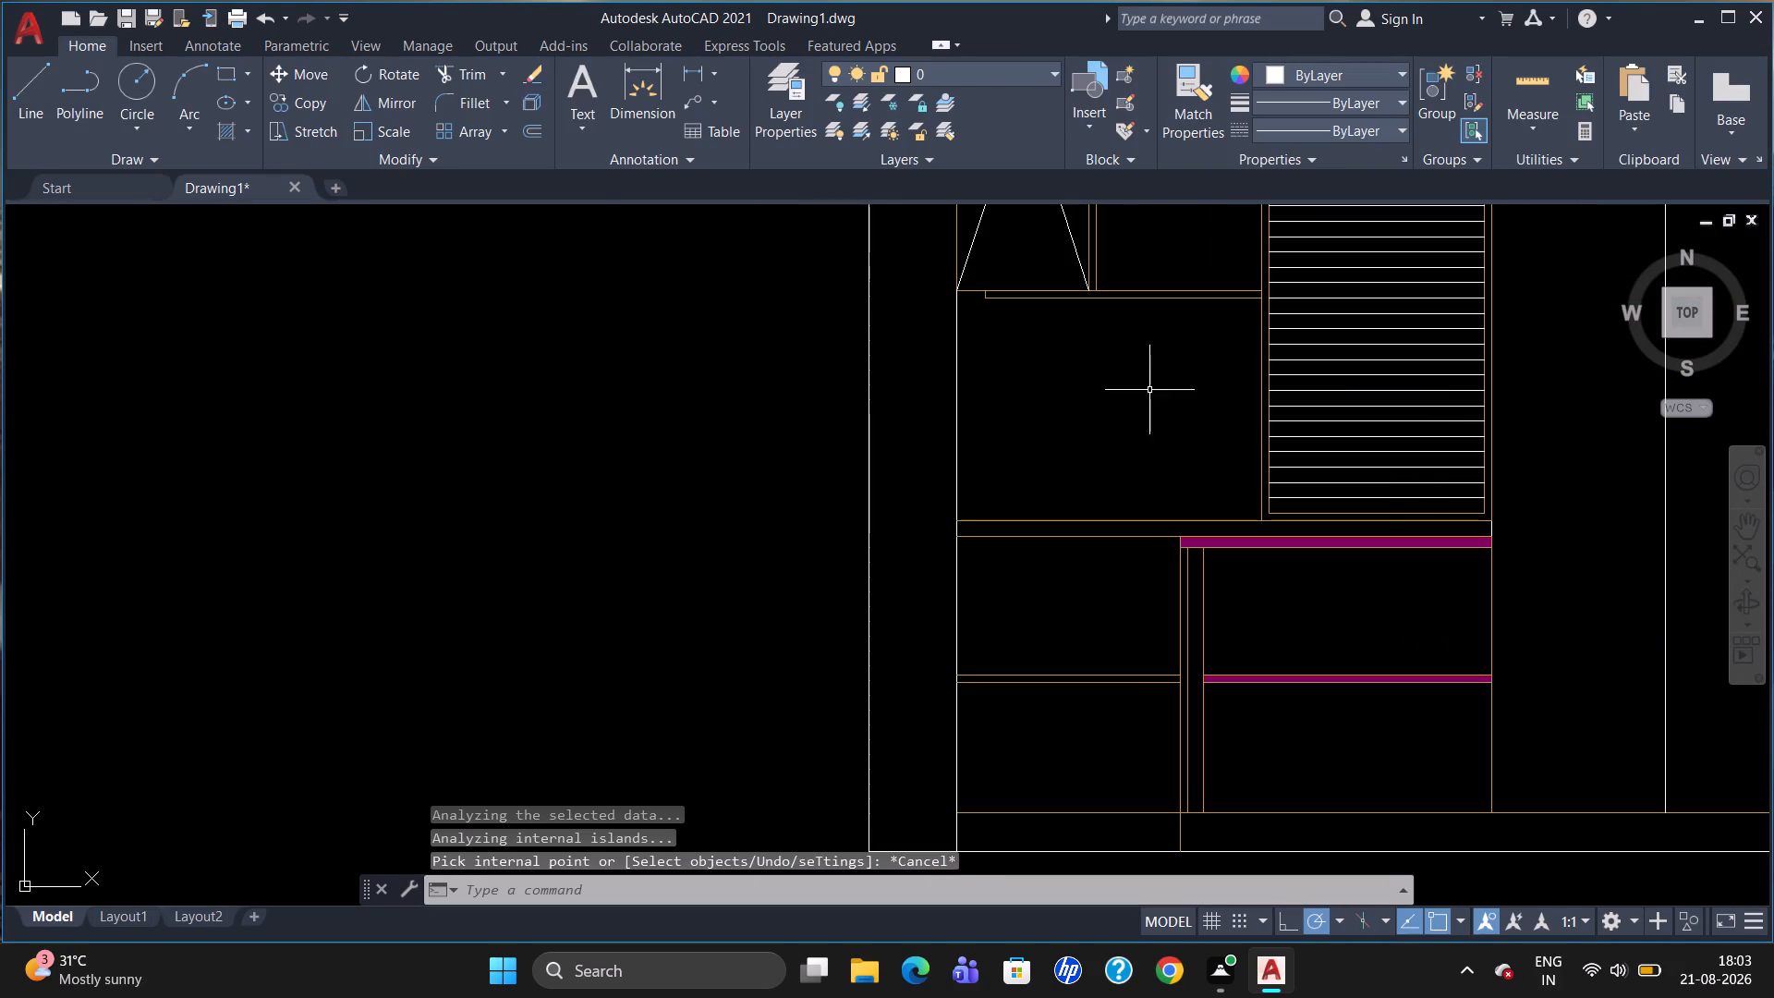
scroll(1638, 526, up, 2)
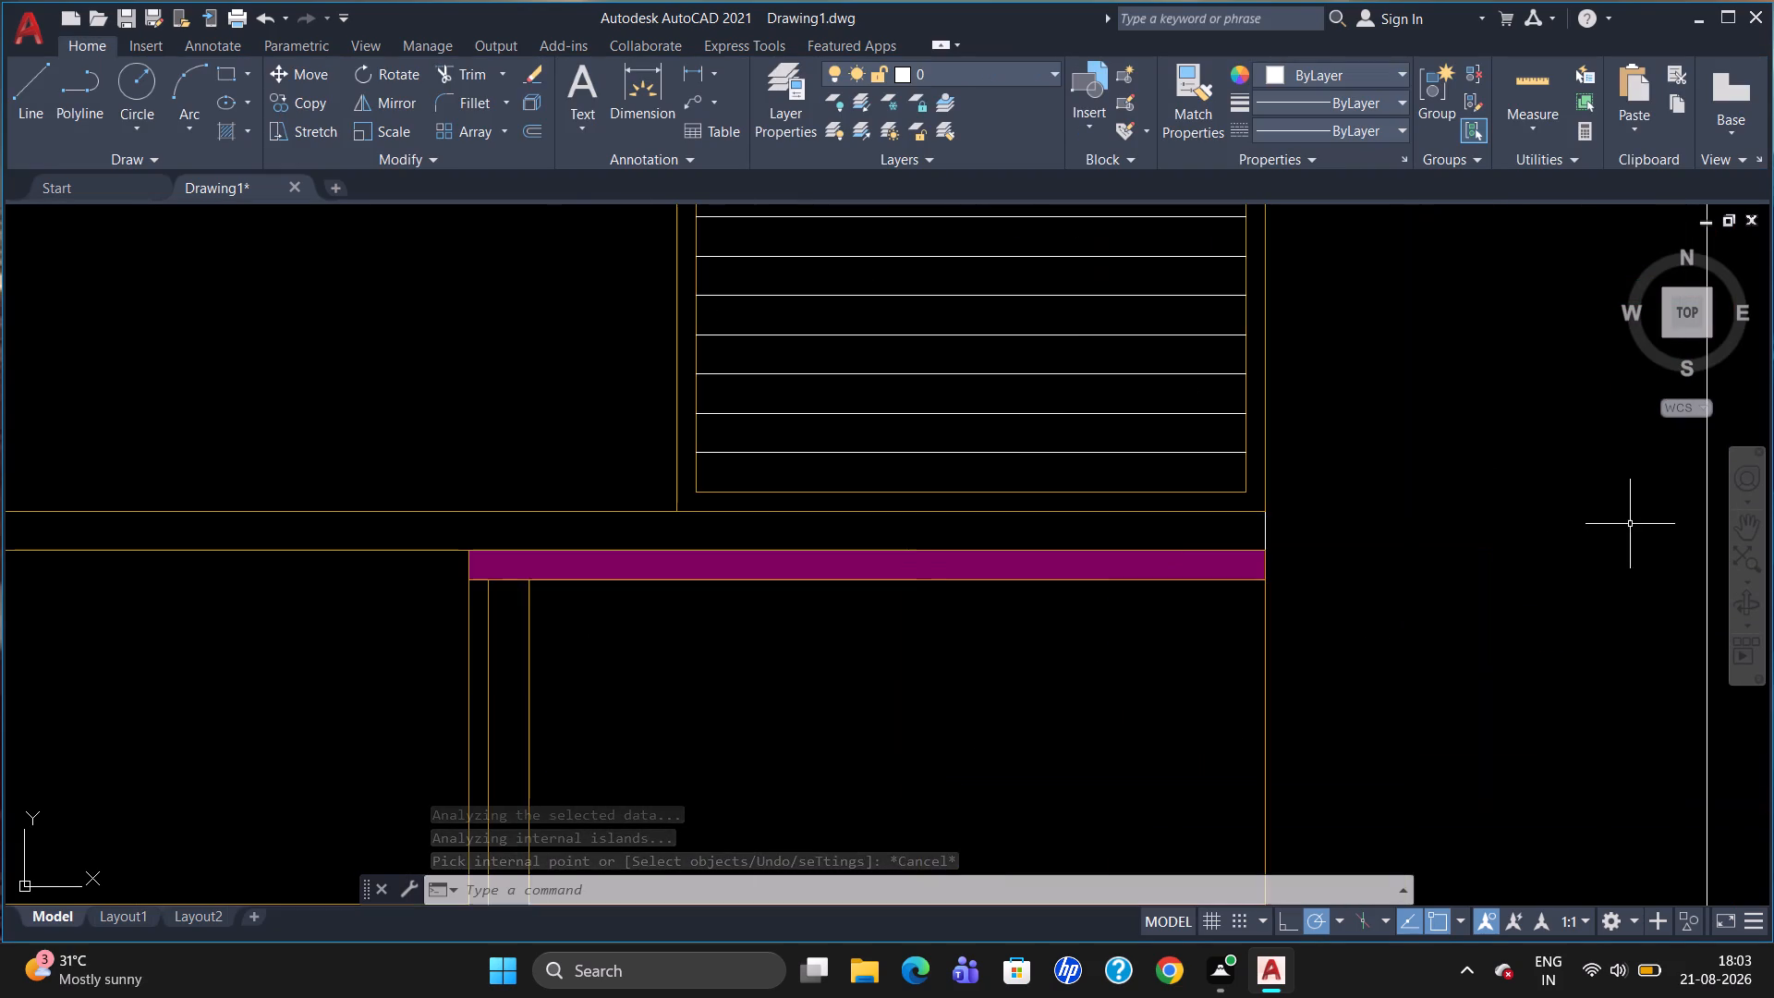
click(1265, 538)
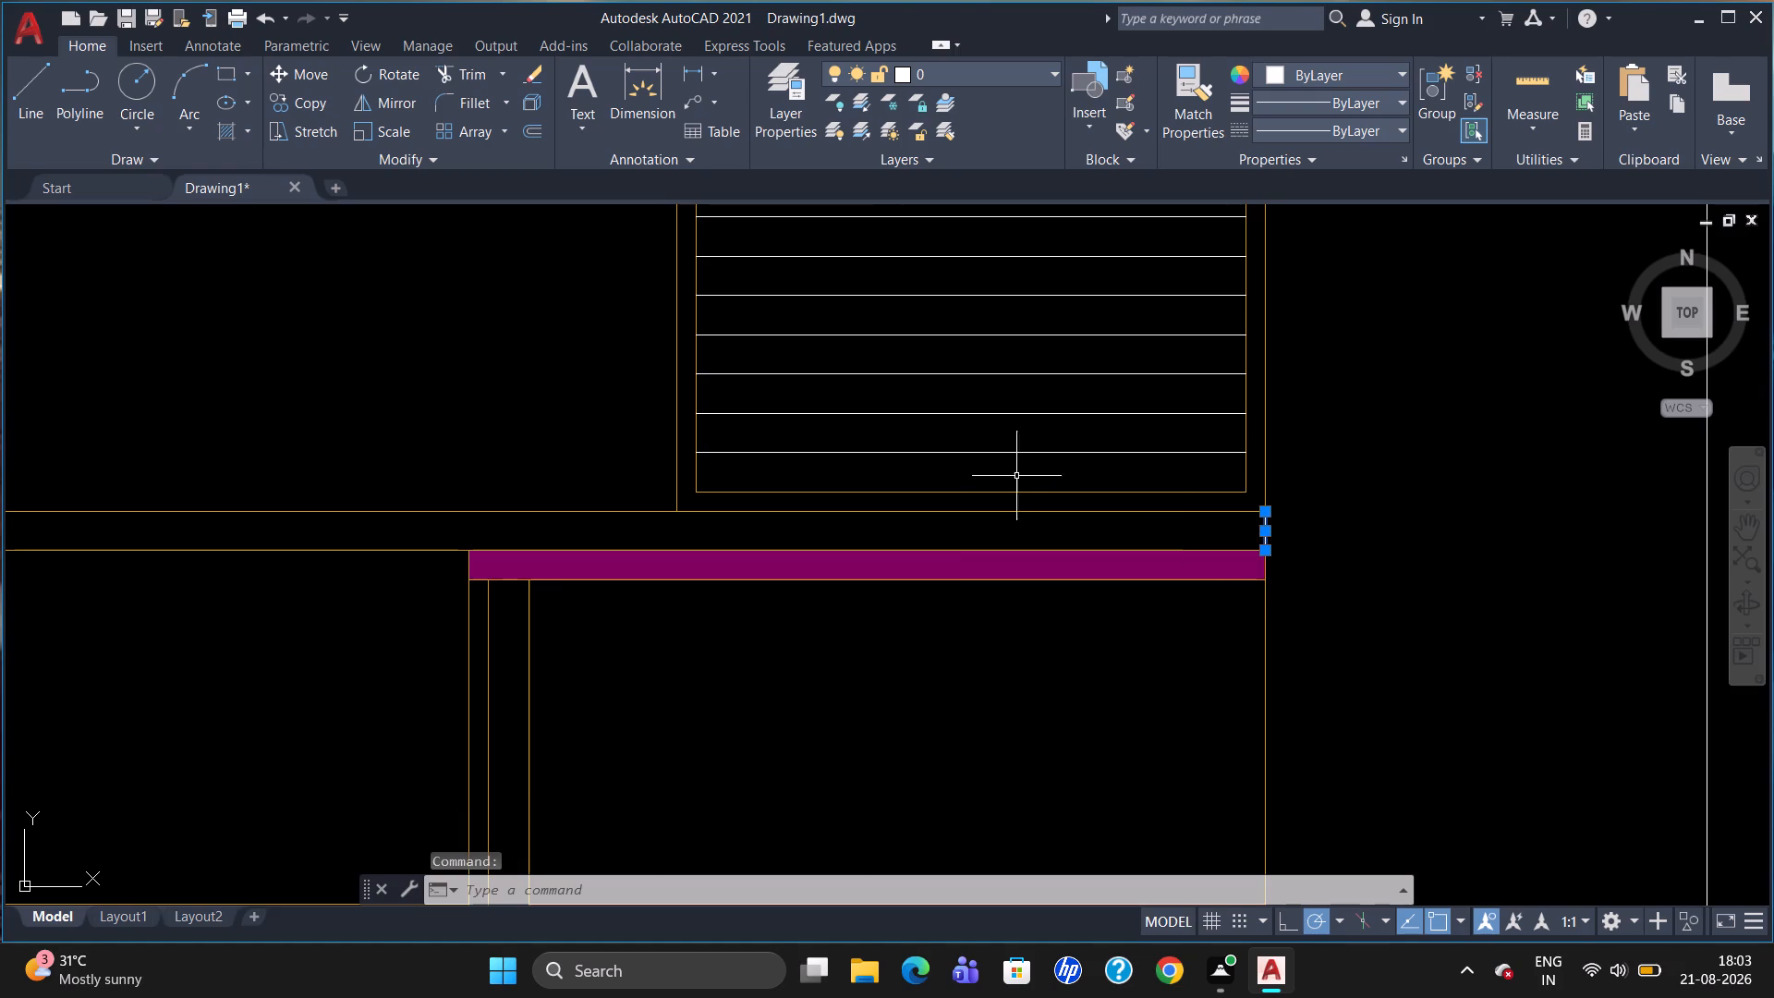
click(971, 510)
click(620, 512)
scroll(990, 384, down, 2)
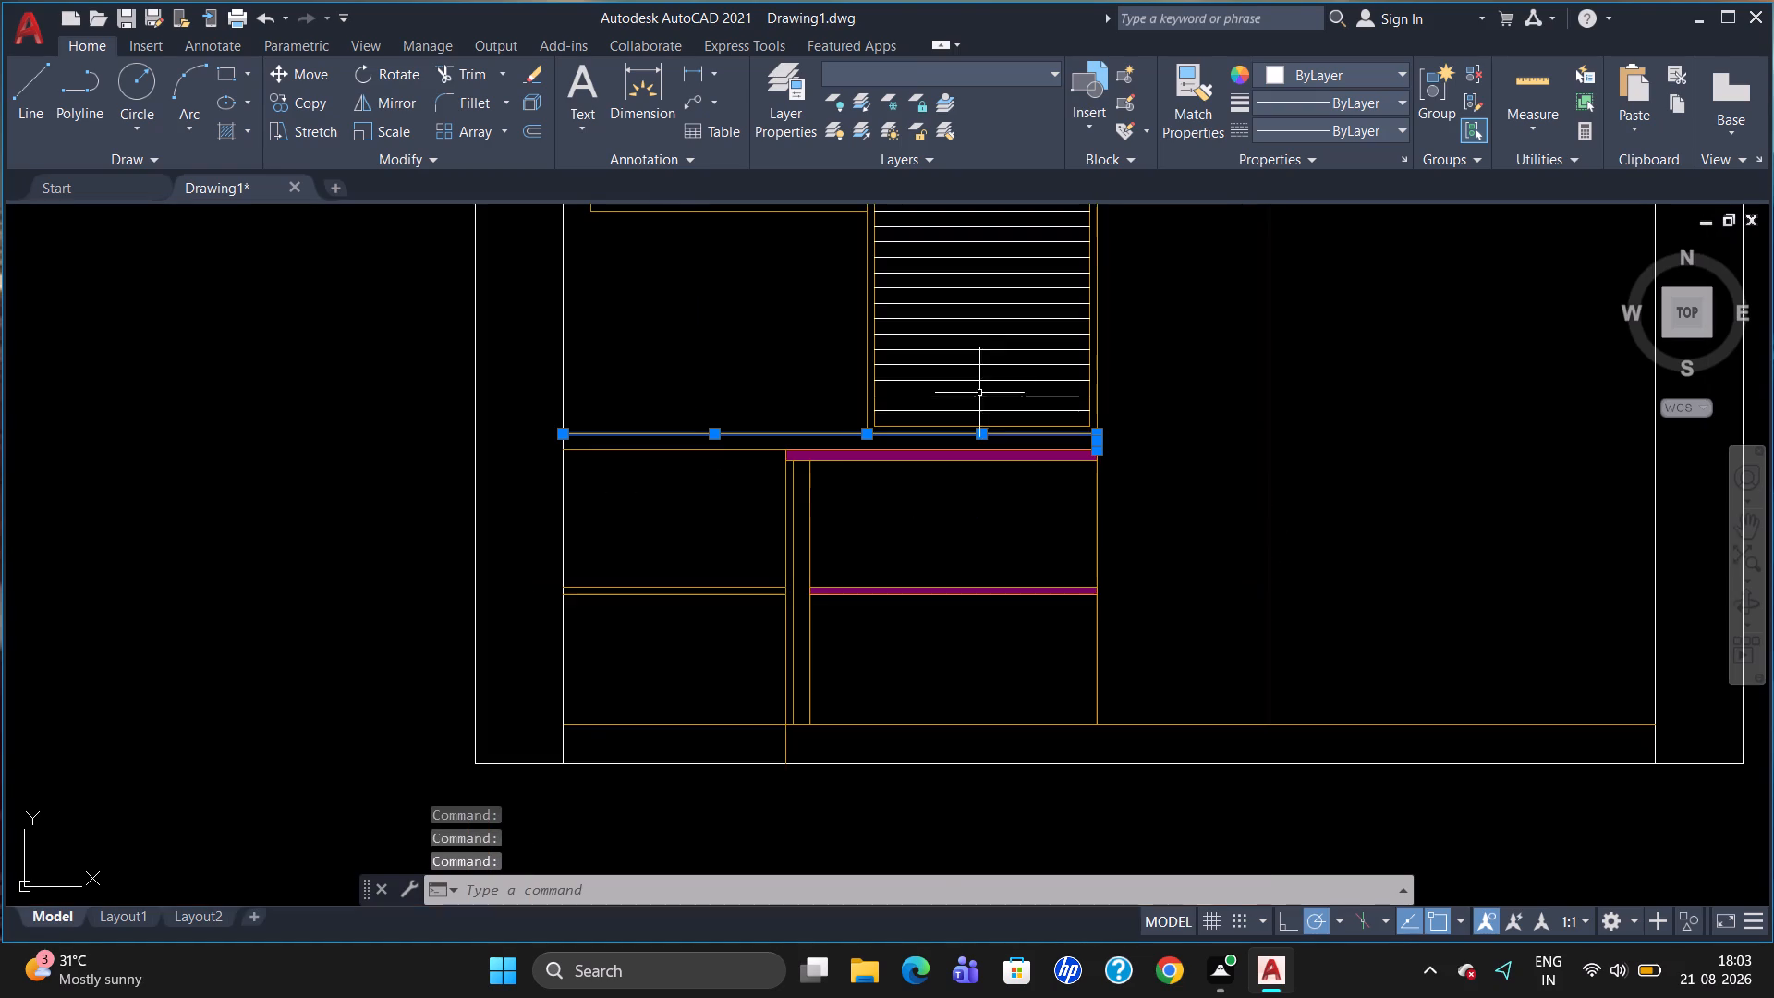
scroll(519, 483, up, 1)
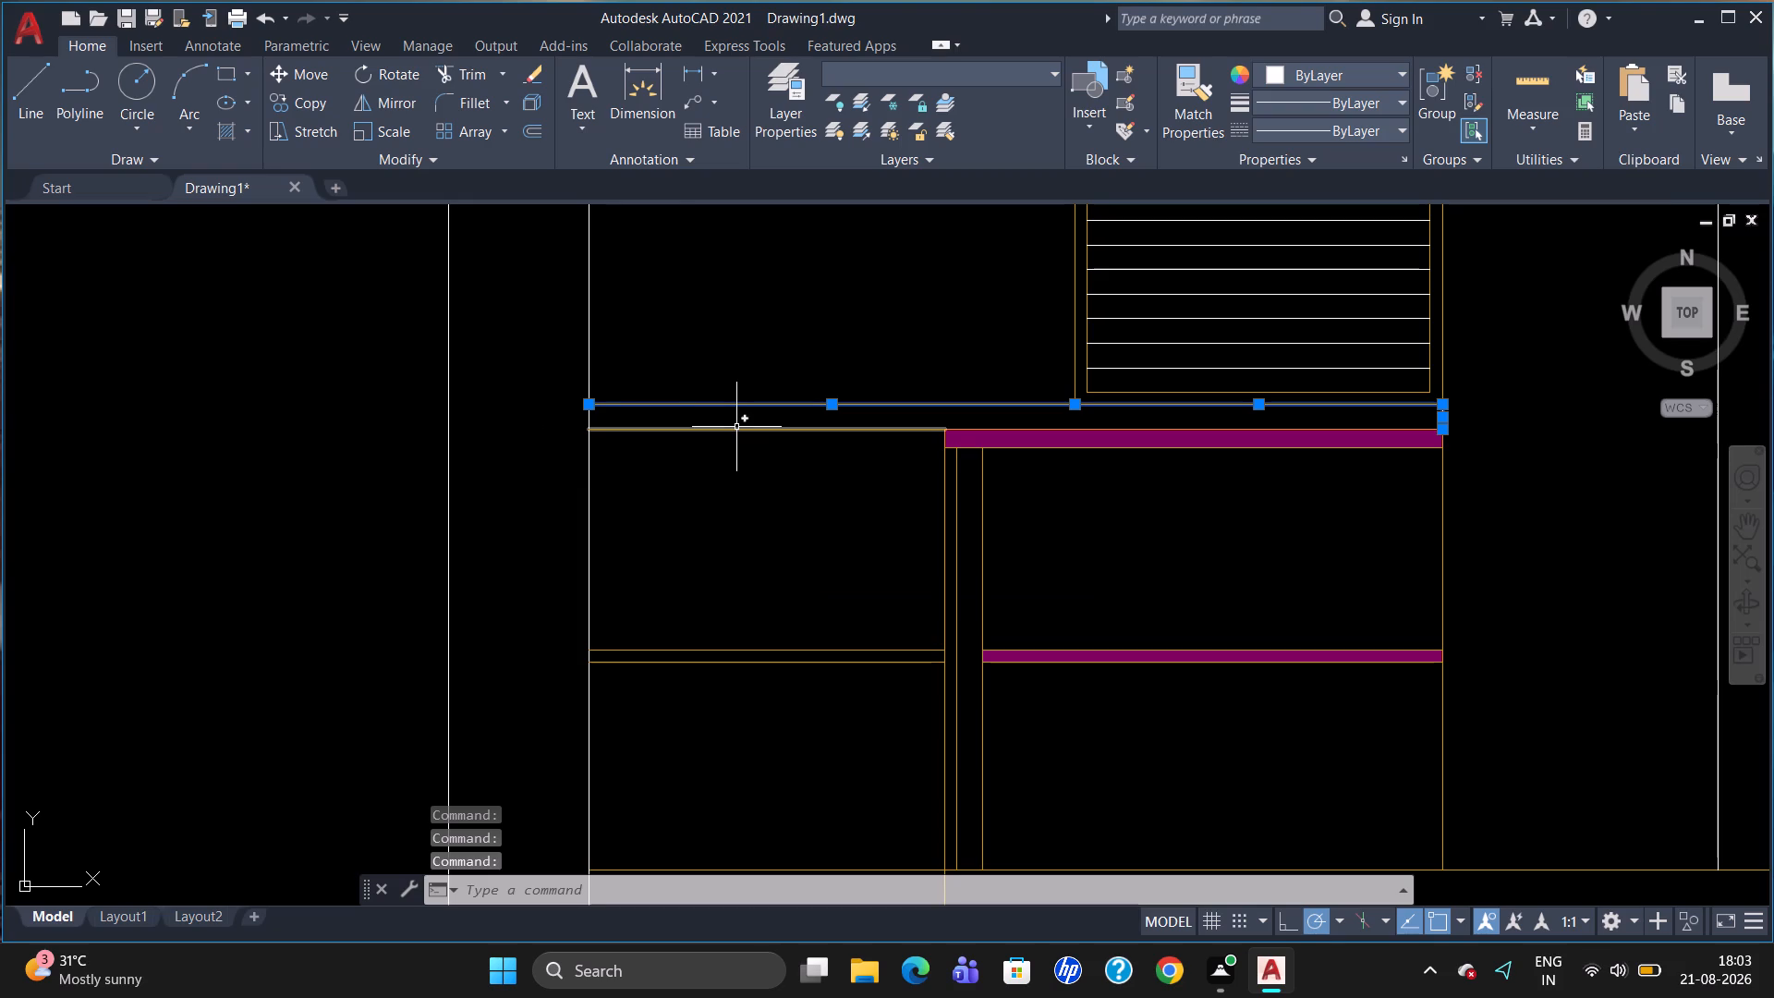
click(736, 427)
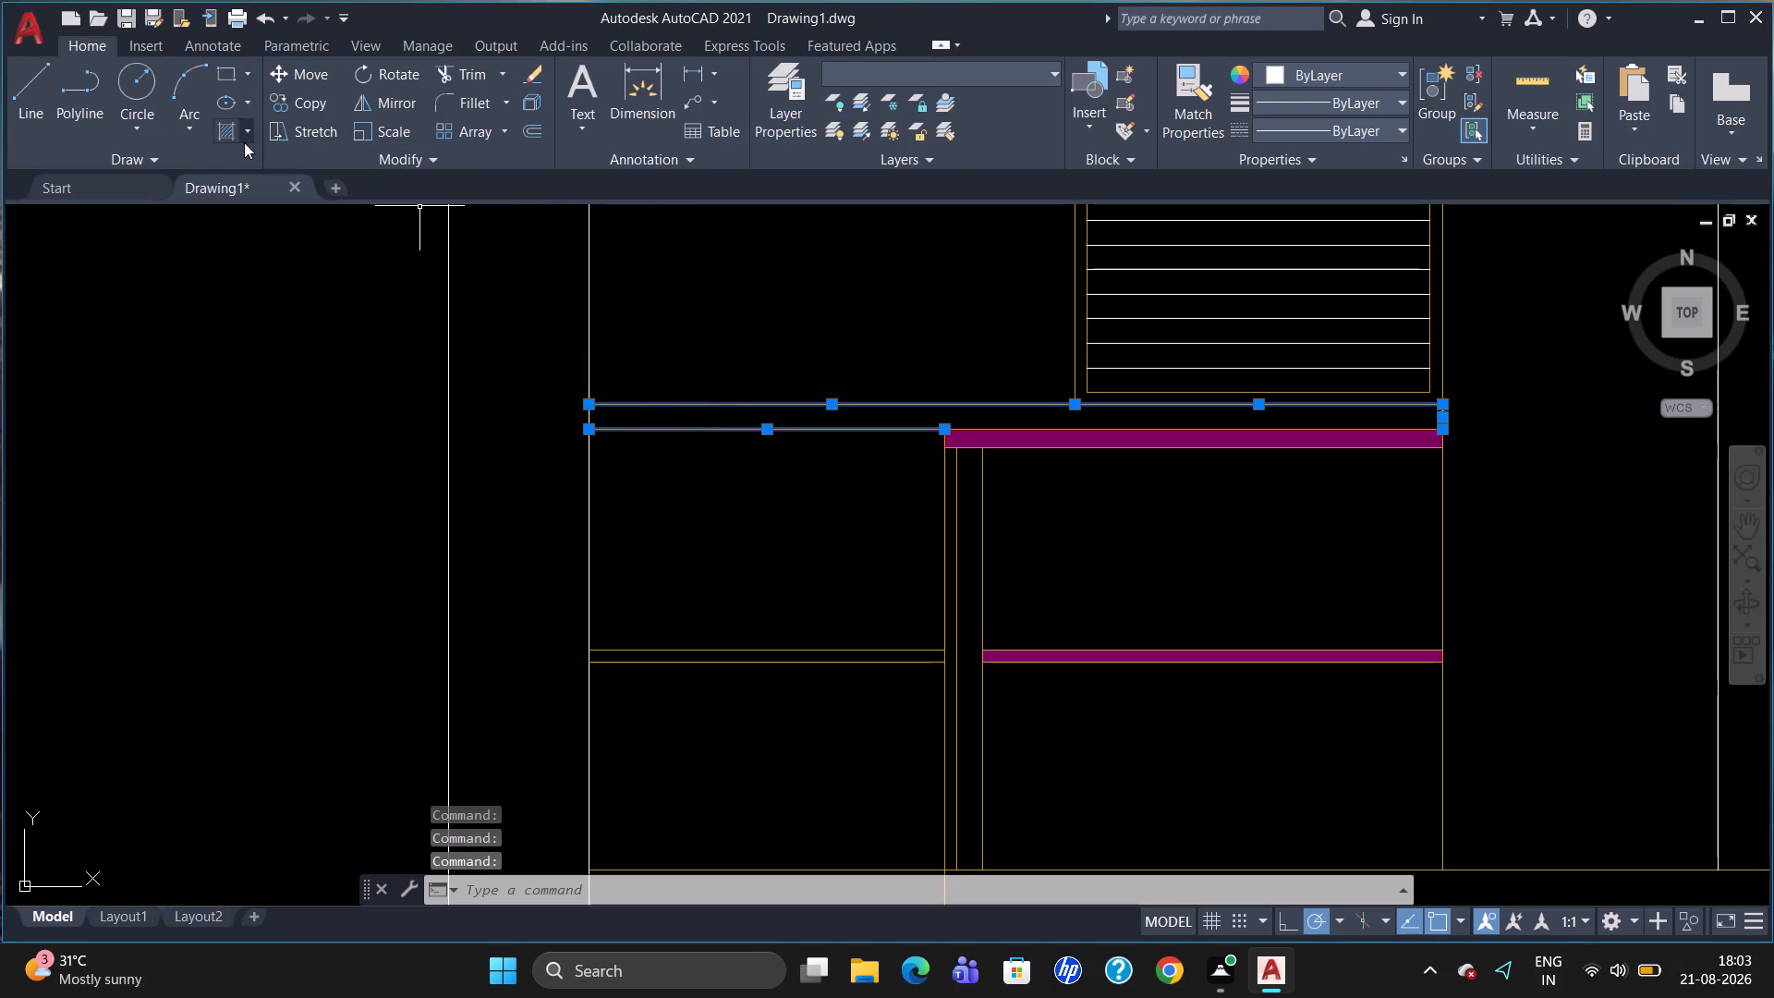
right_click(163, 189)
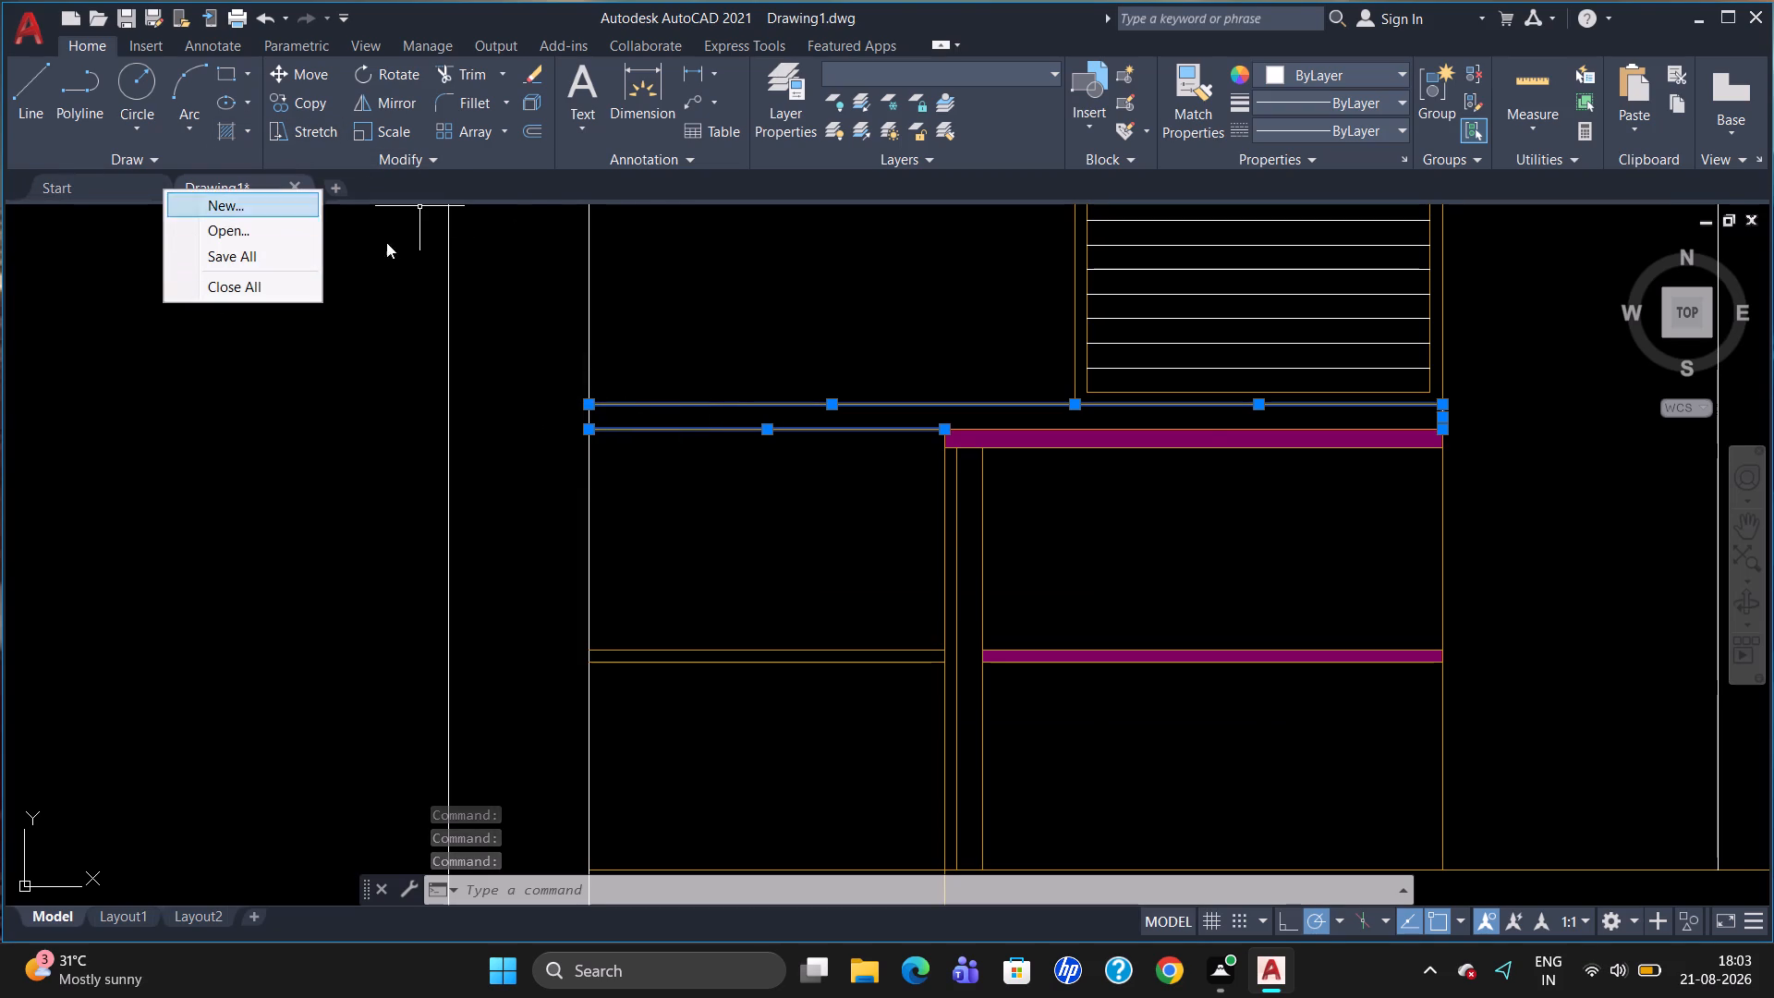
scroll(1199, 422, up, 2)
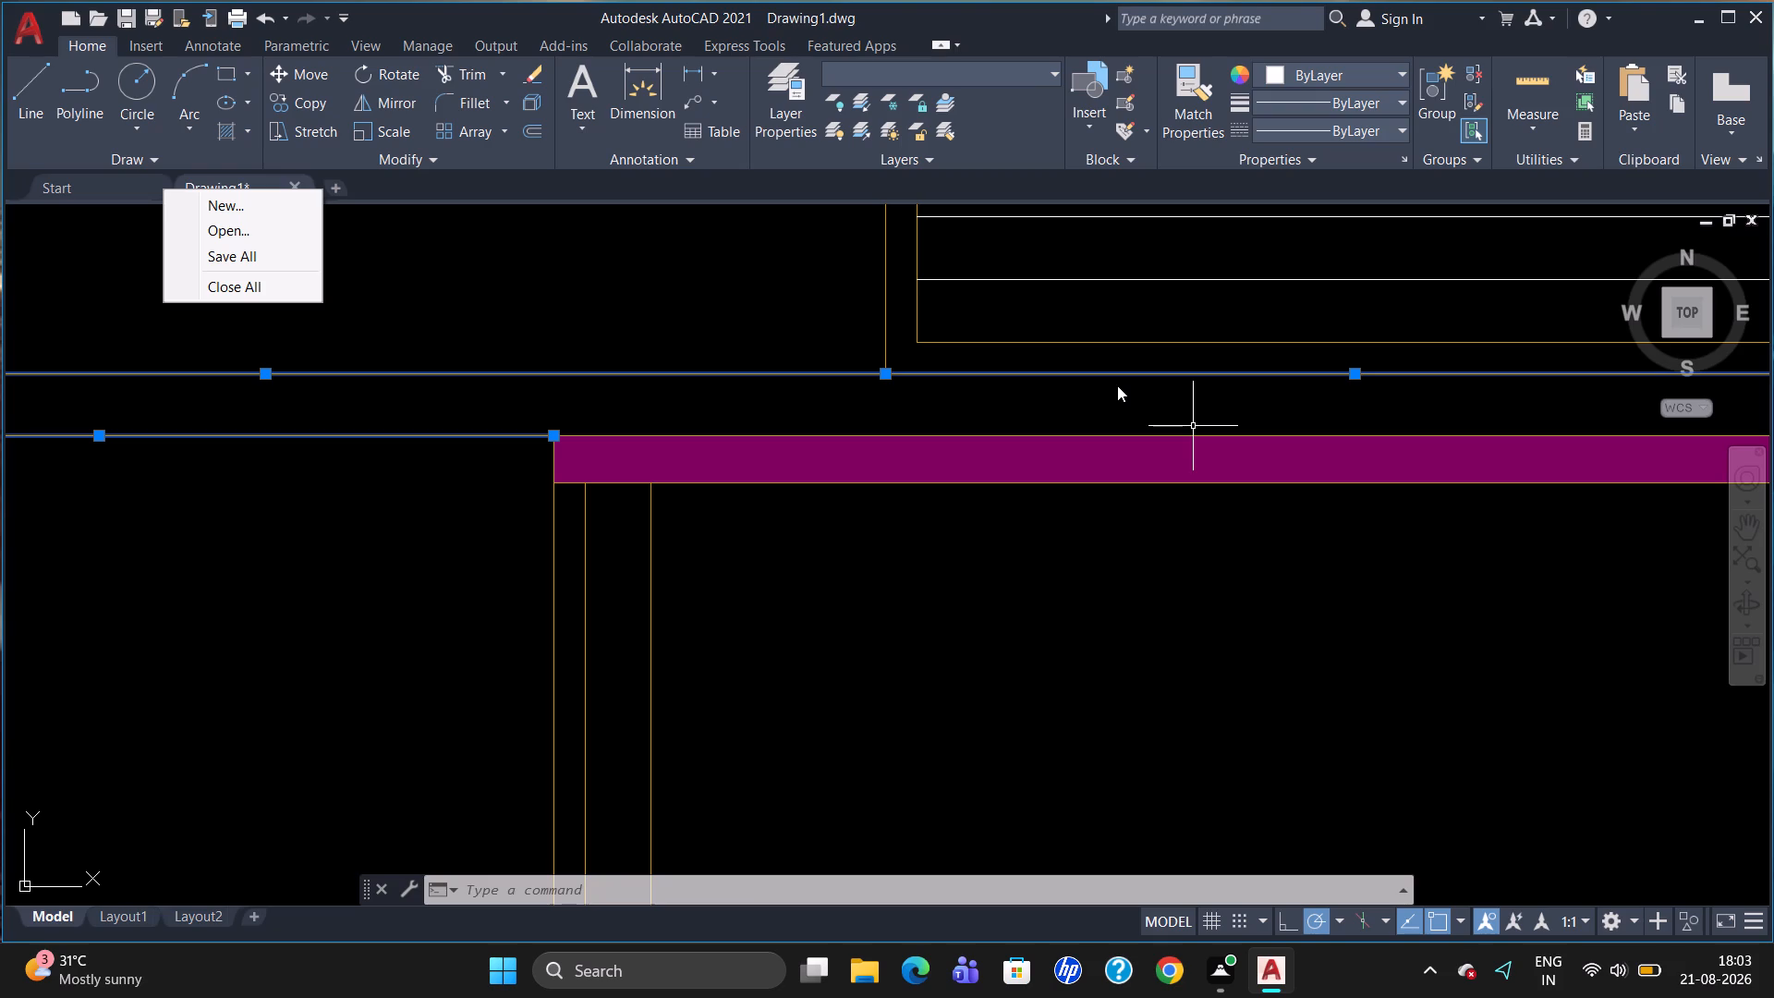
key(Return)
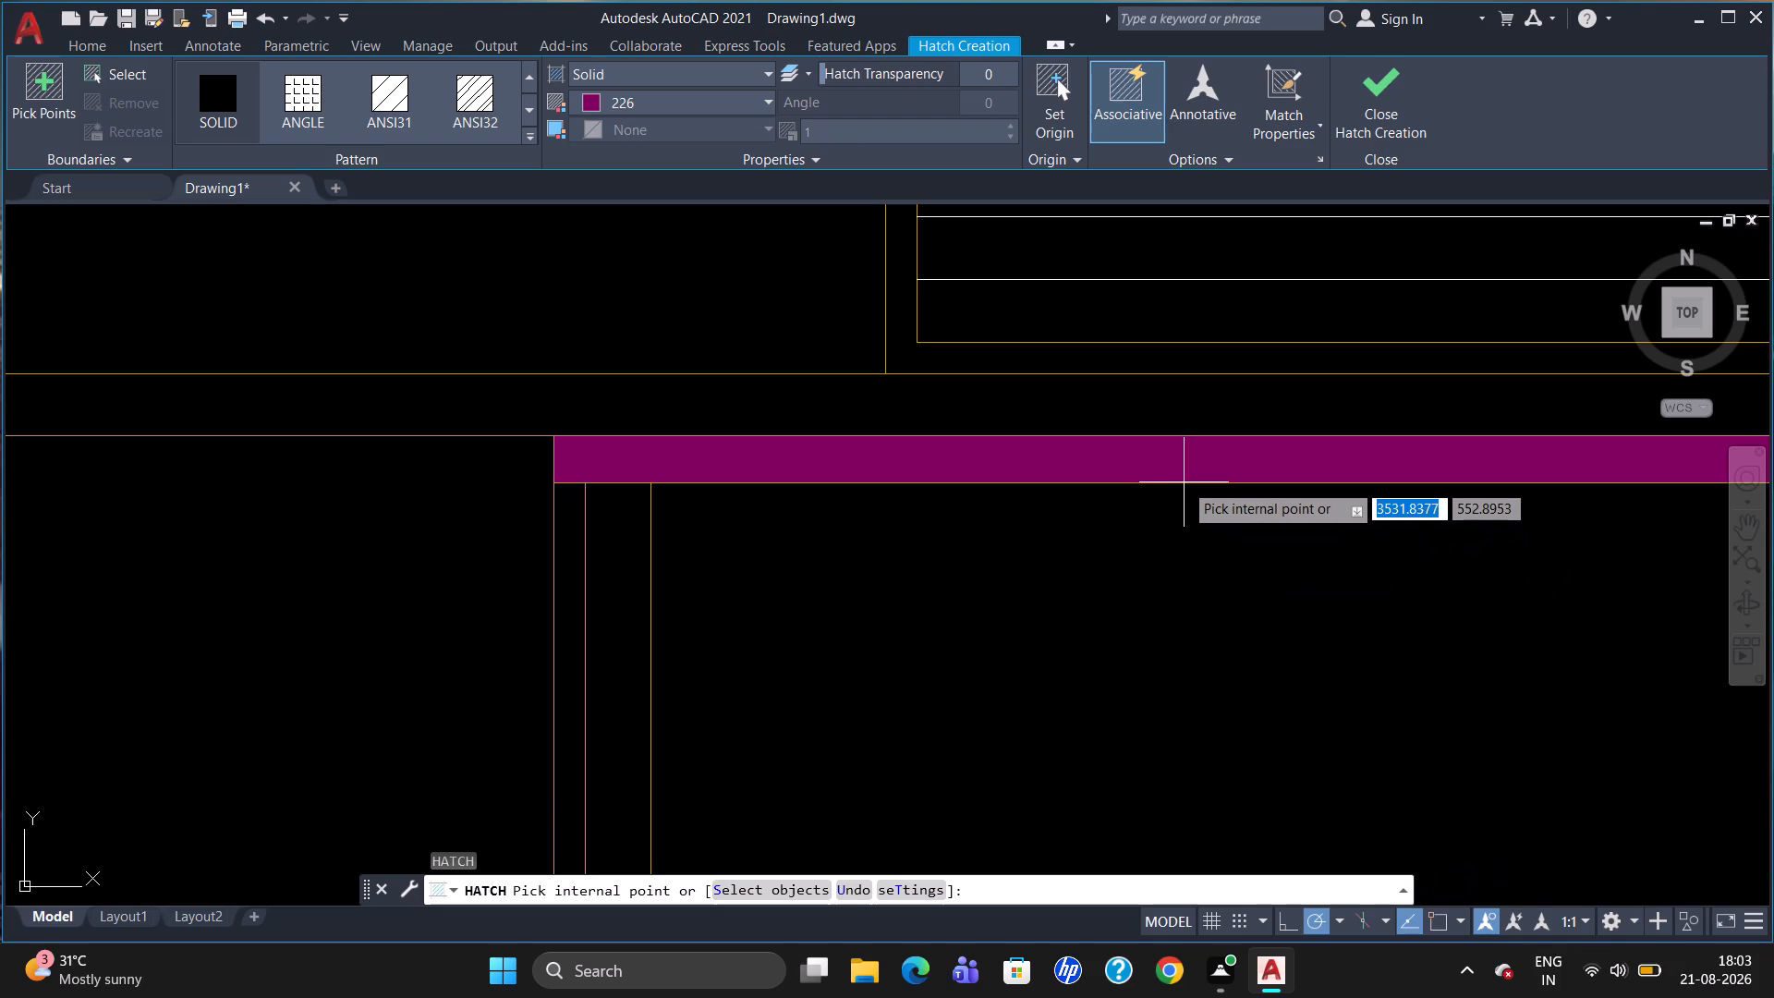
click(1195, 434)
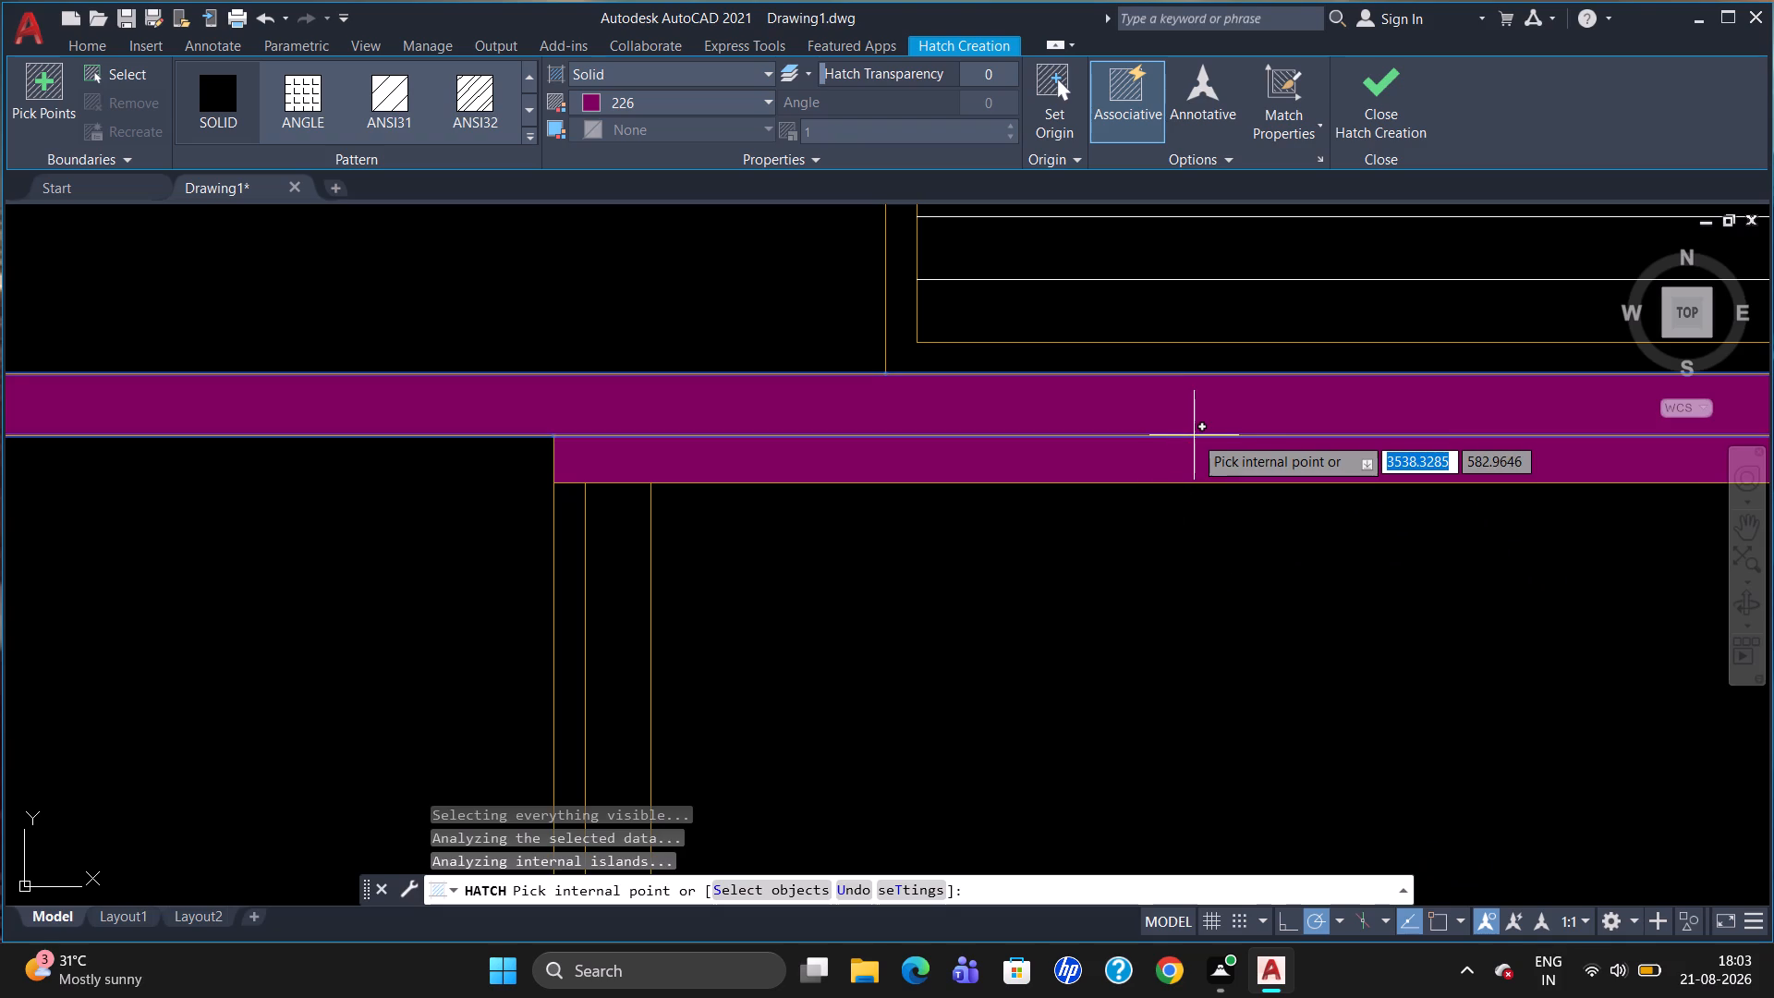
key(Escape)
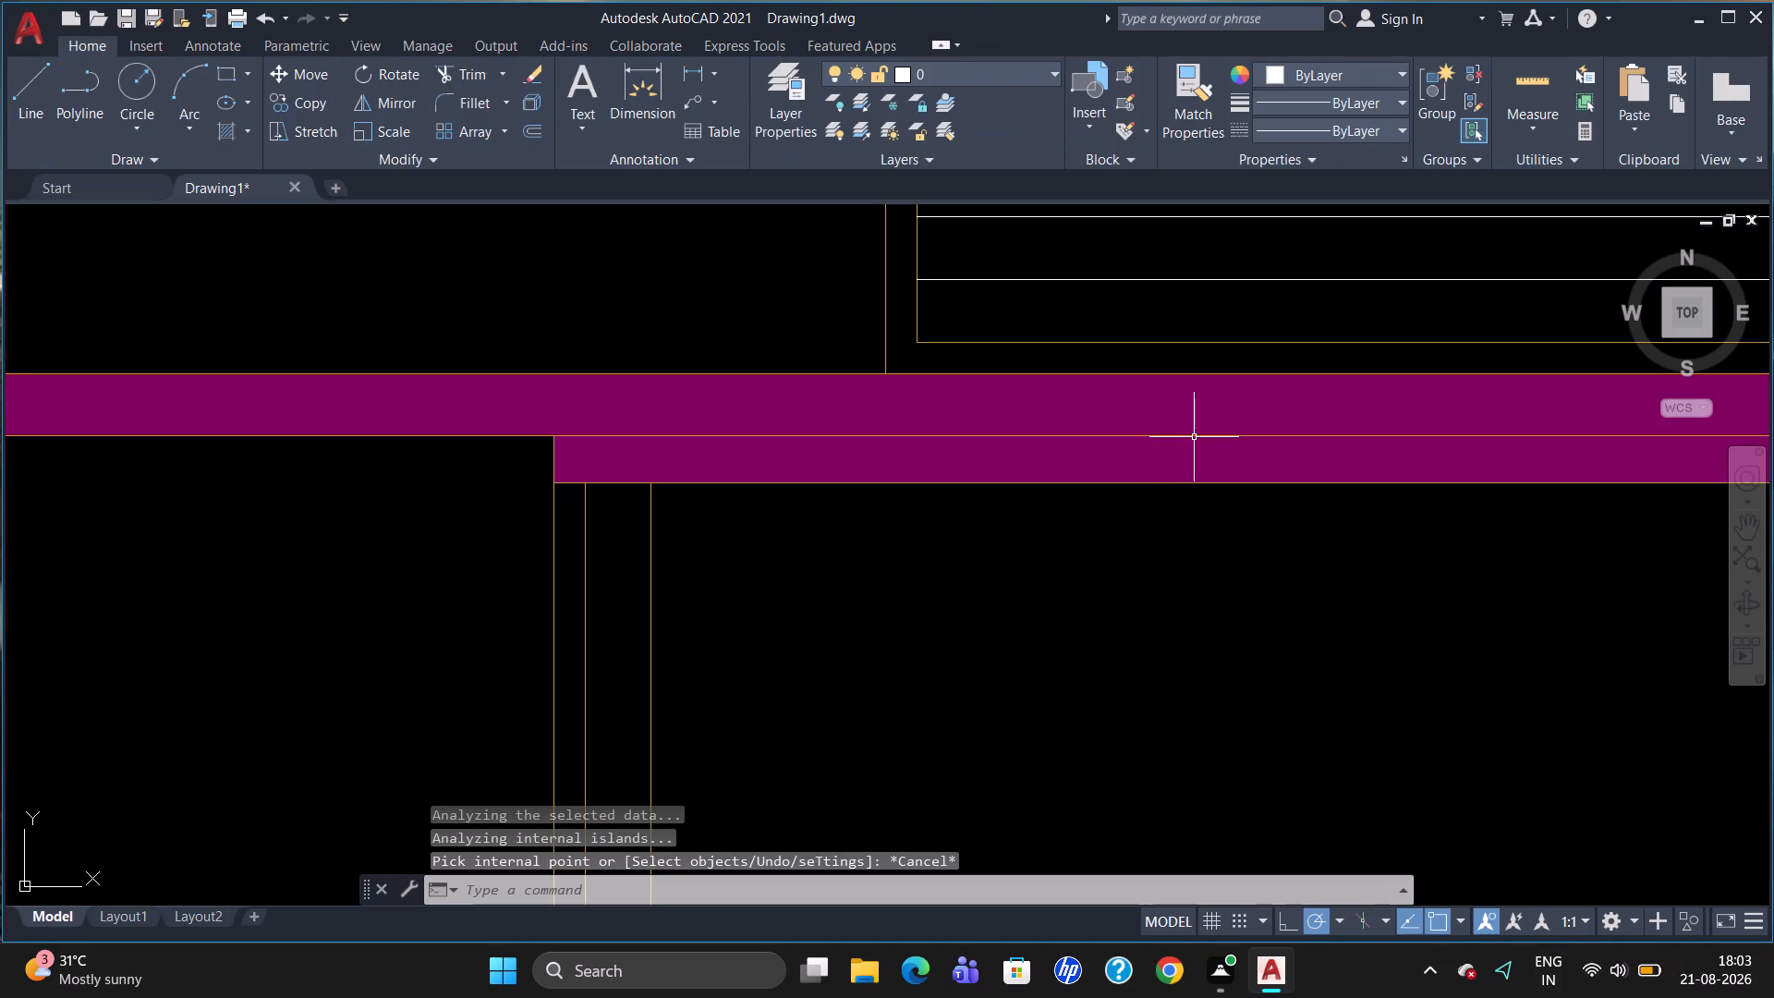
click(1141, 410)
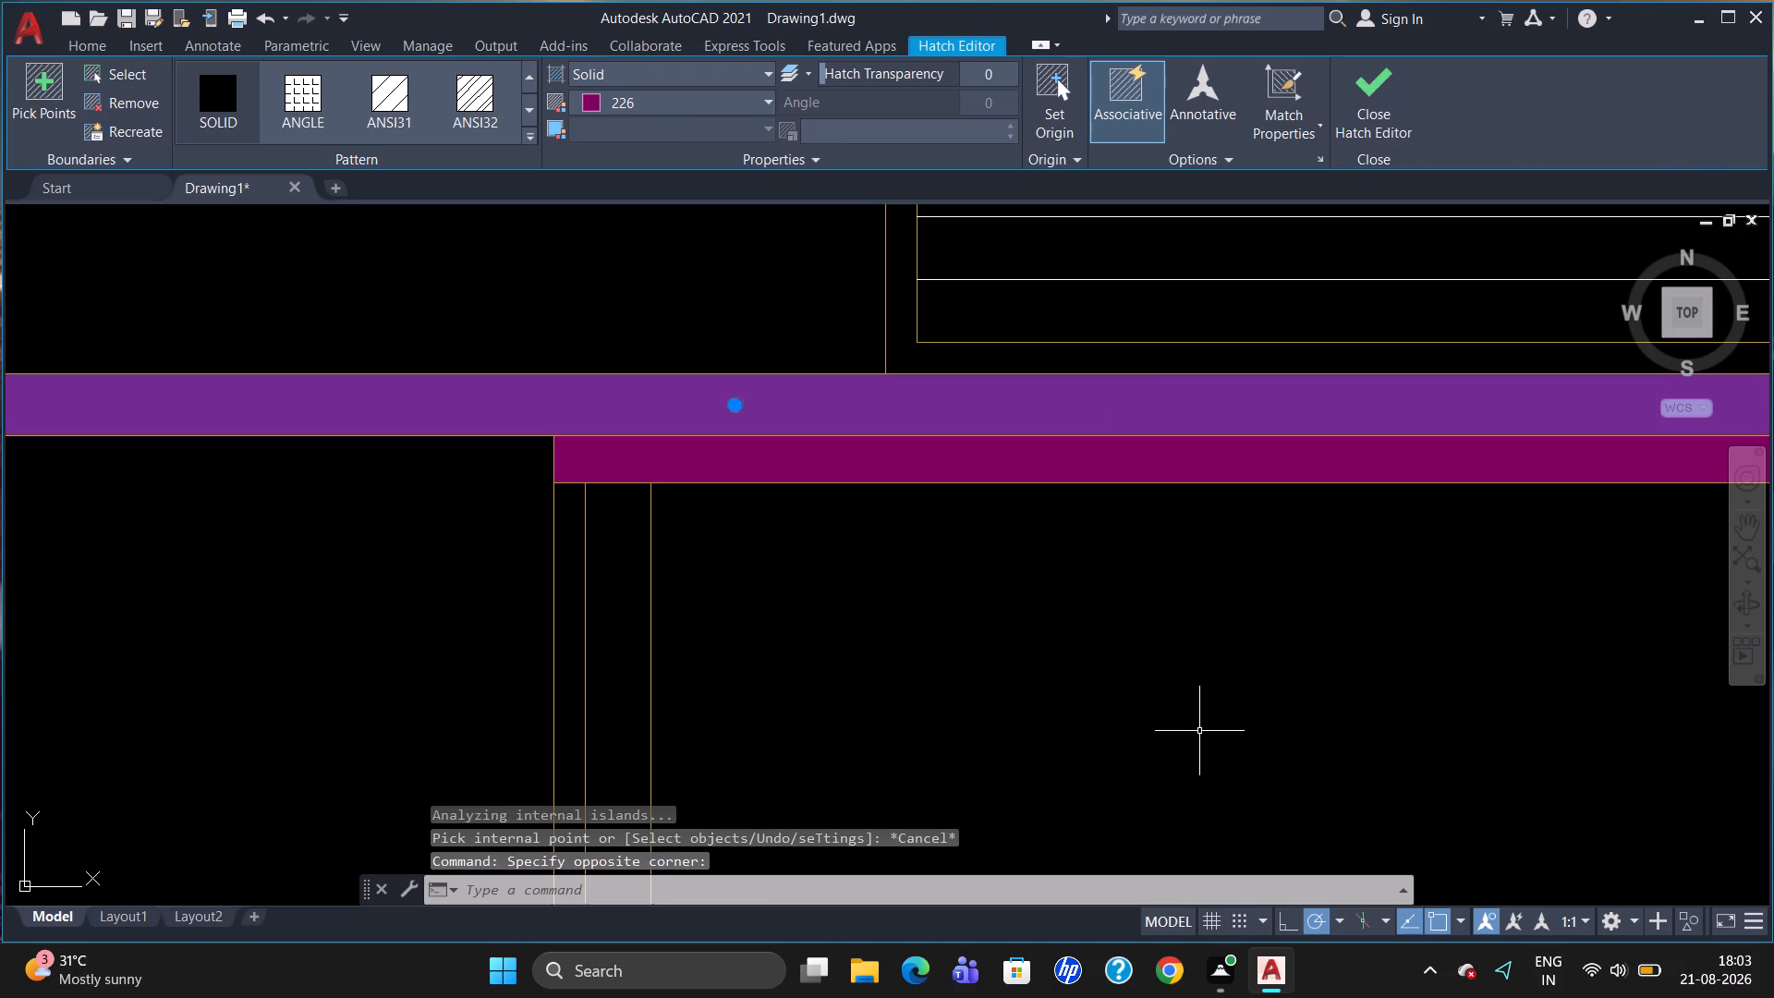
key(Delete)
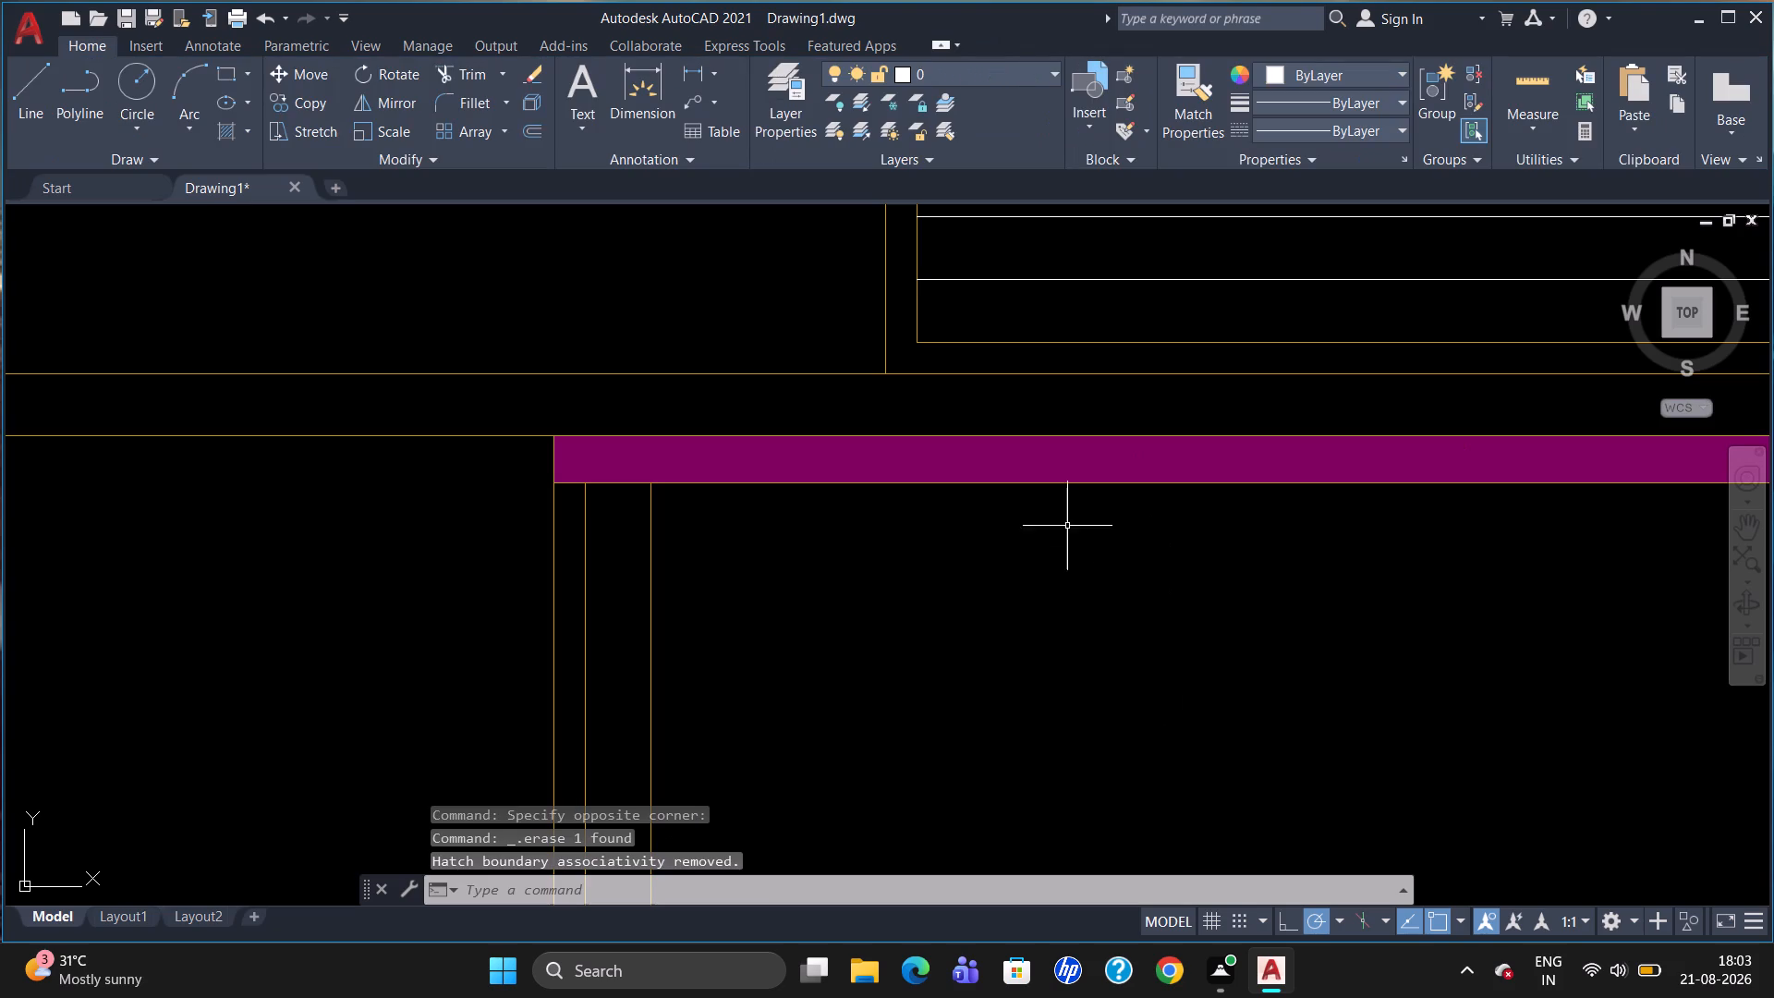
Set the top, bottom and right edge lines of the long strip below the slatted compartment to index colour 18.
scroll(701, 429, up, 1)
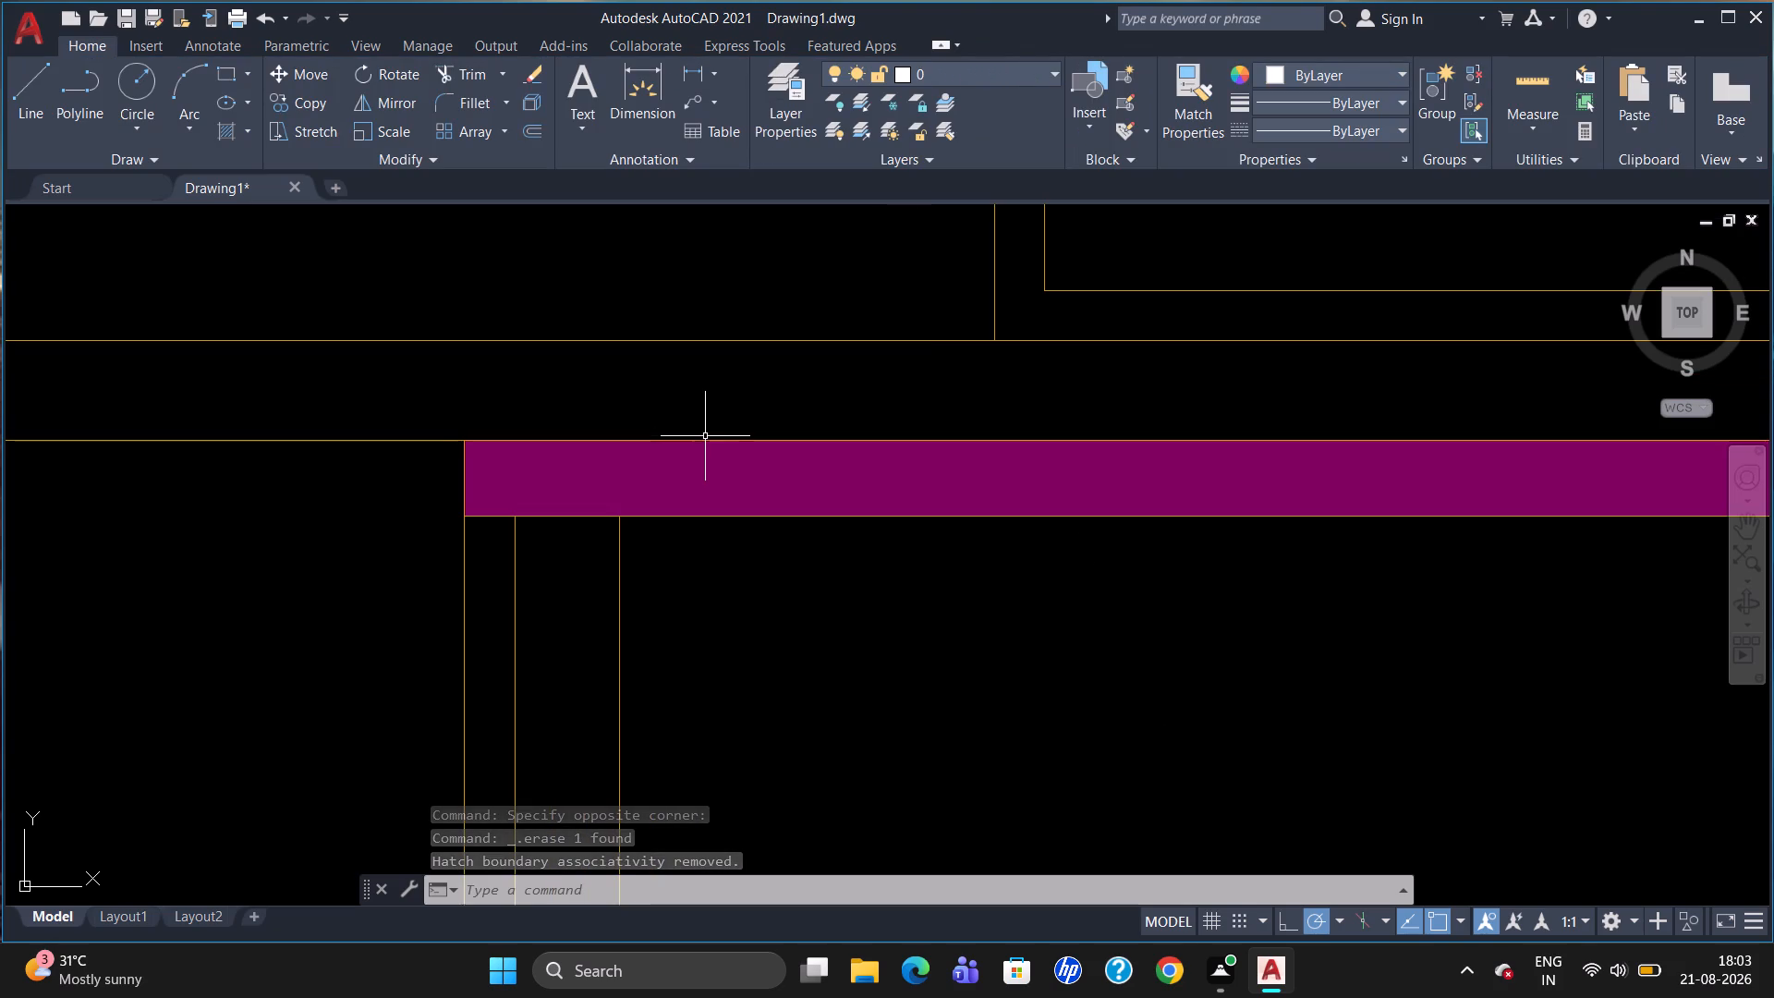
click(705, 439)
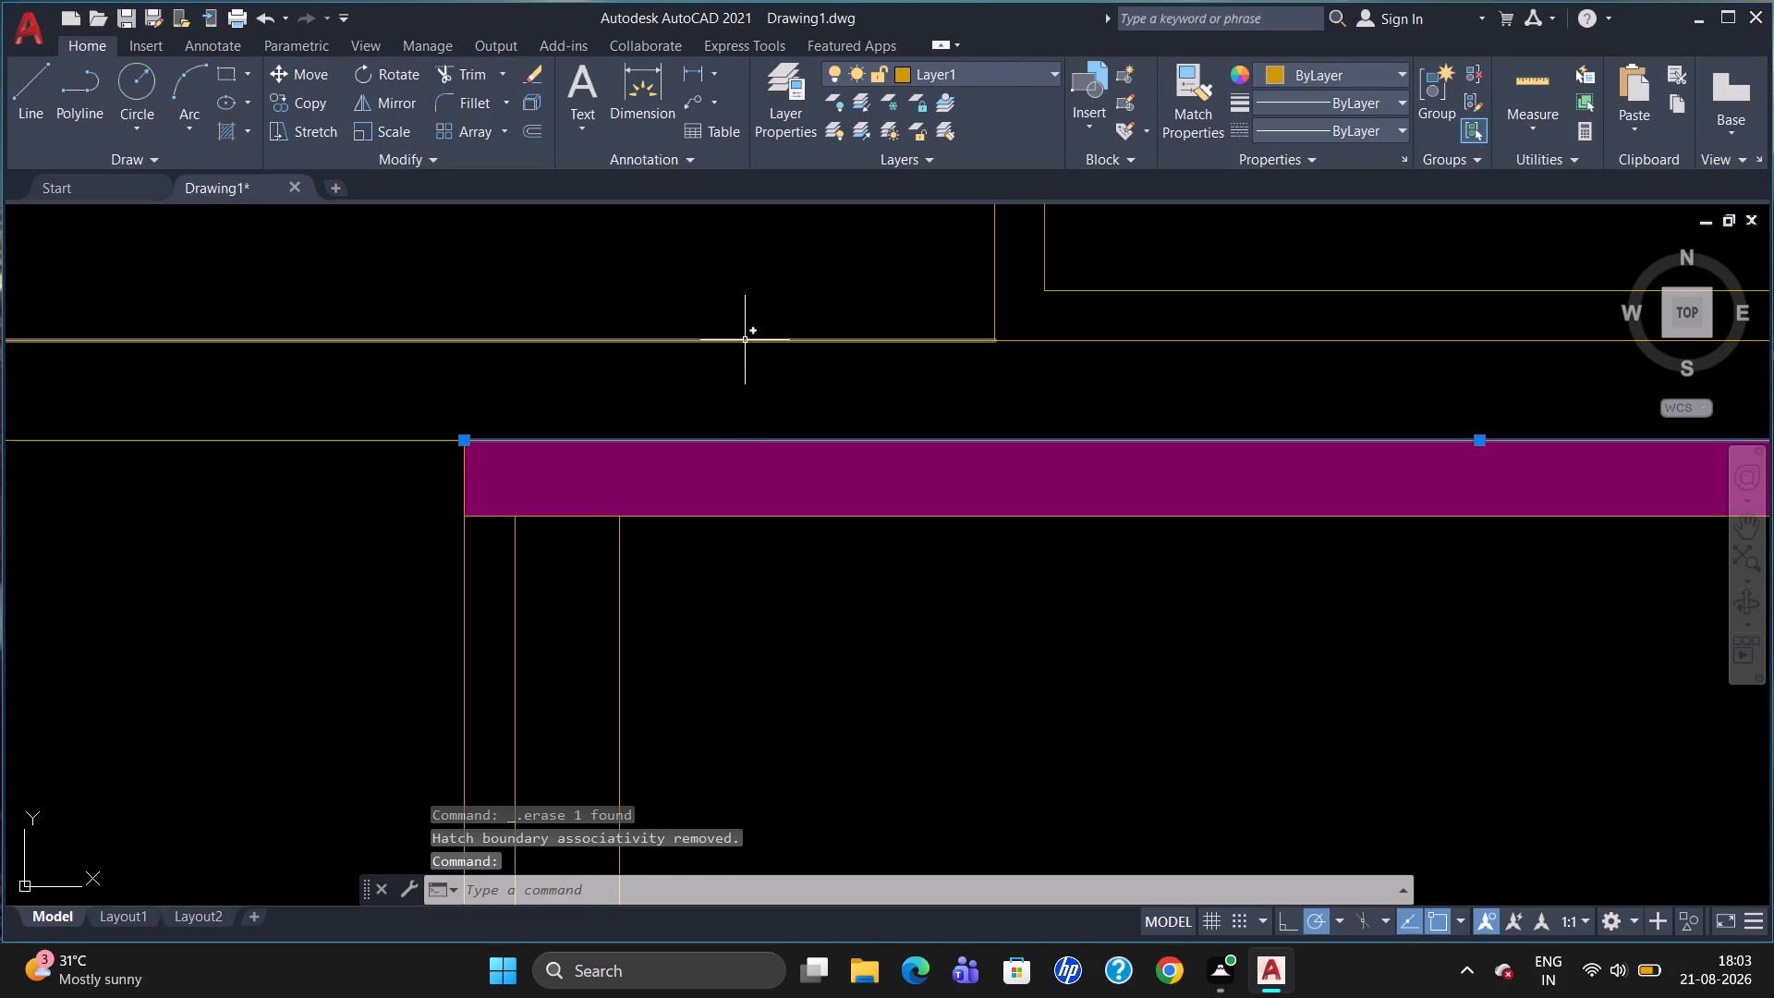
click(745, 340)
click(1126, 339)
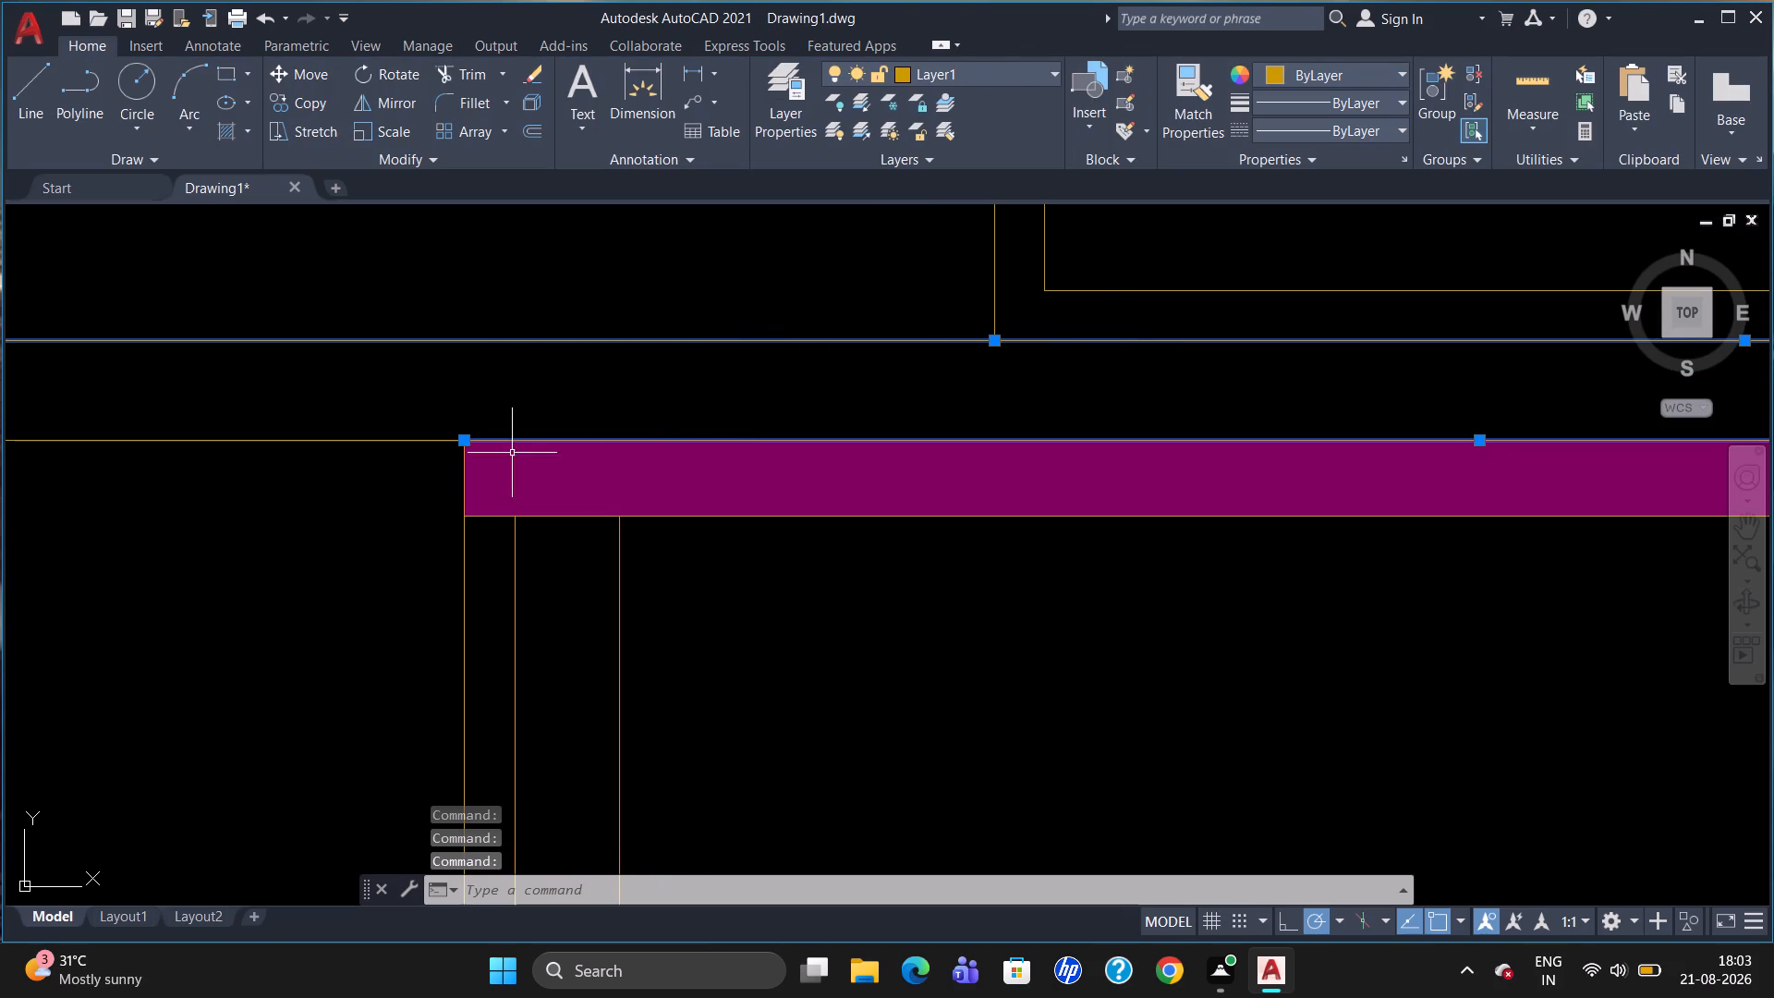
click(386, 436)
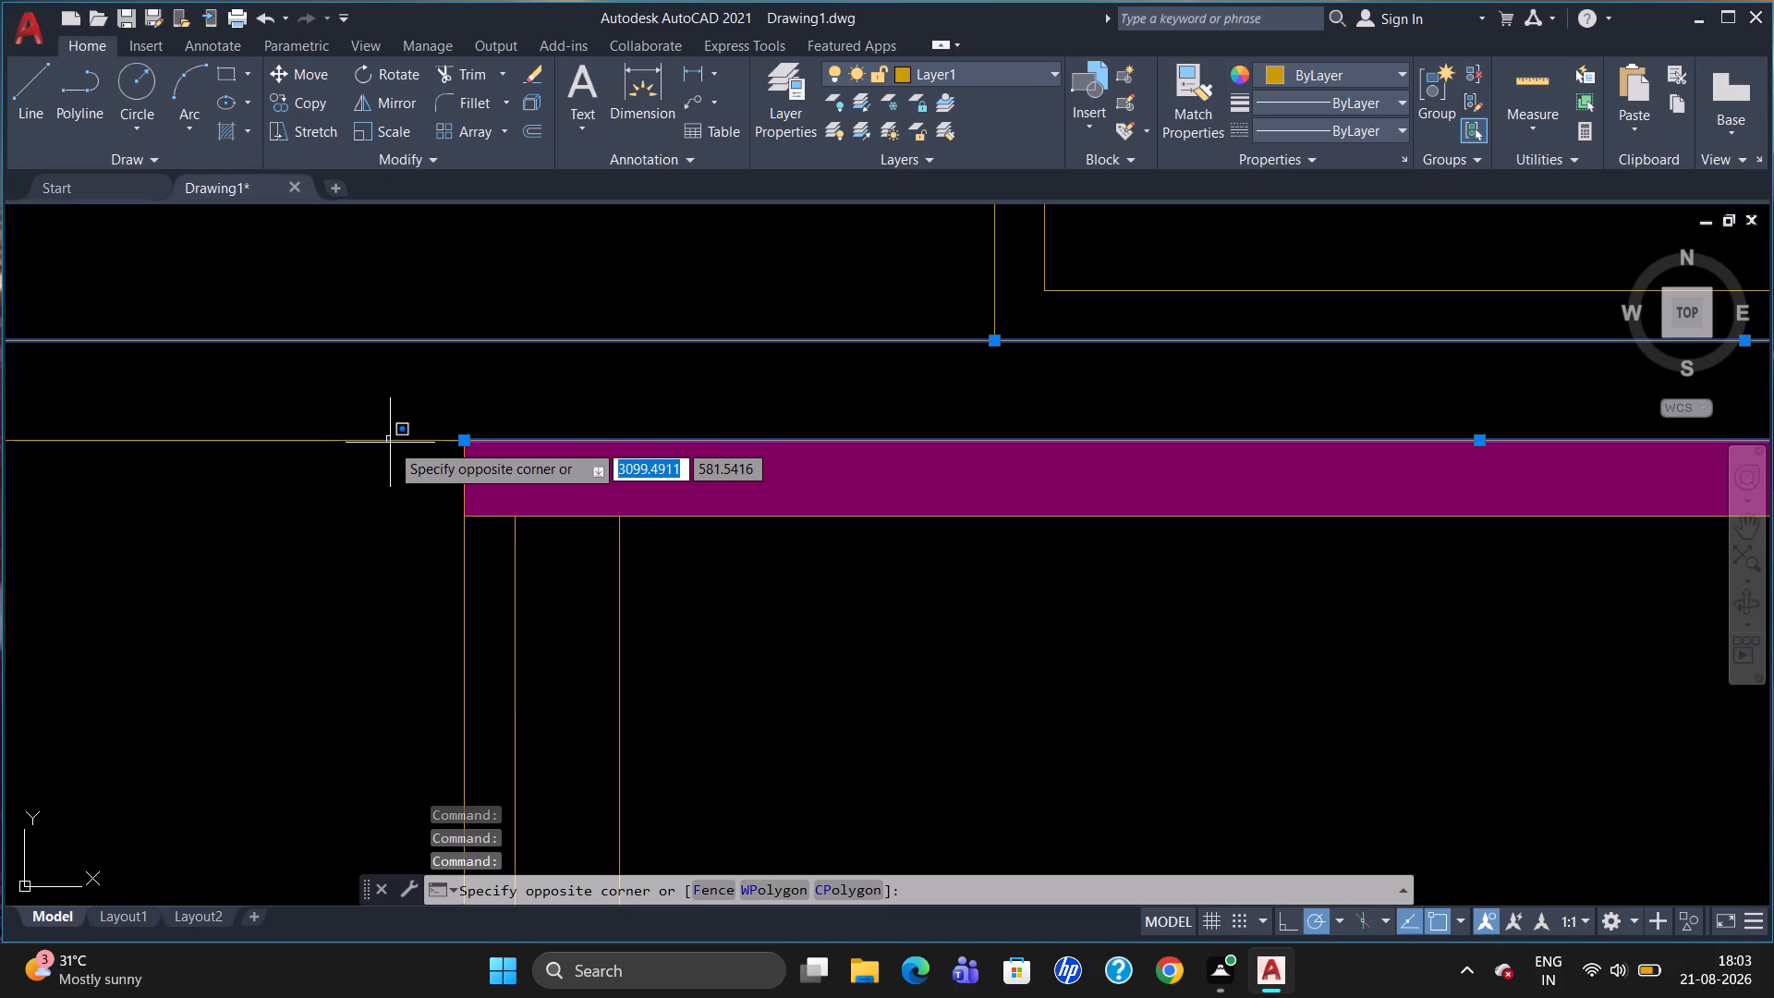
click(390, 442)
click(390, 440)
click(391, 440)
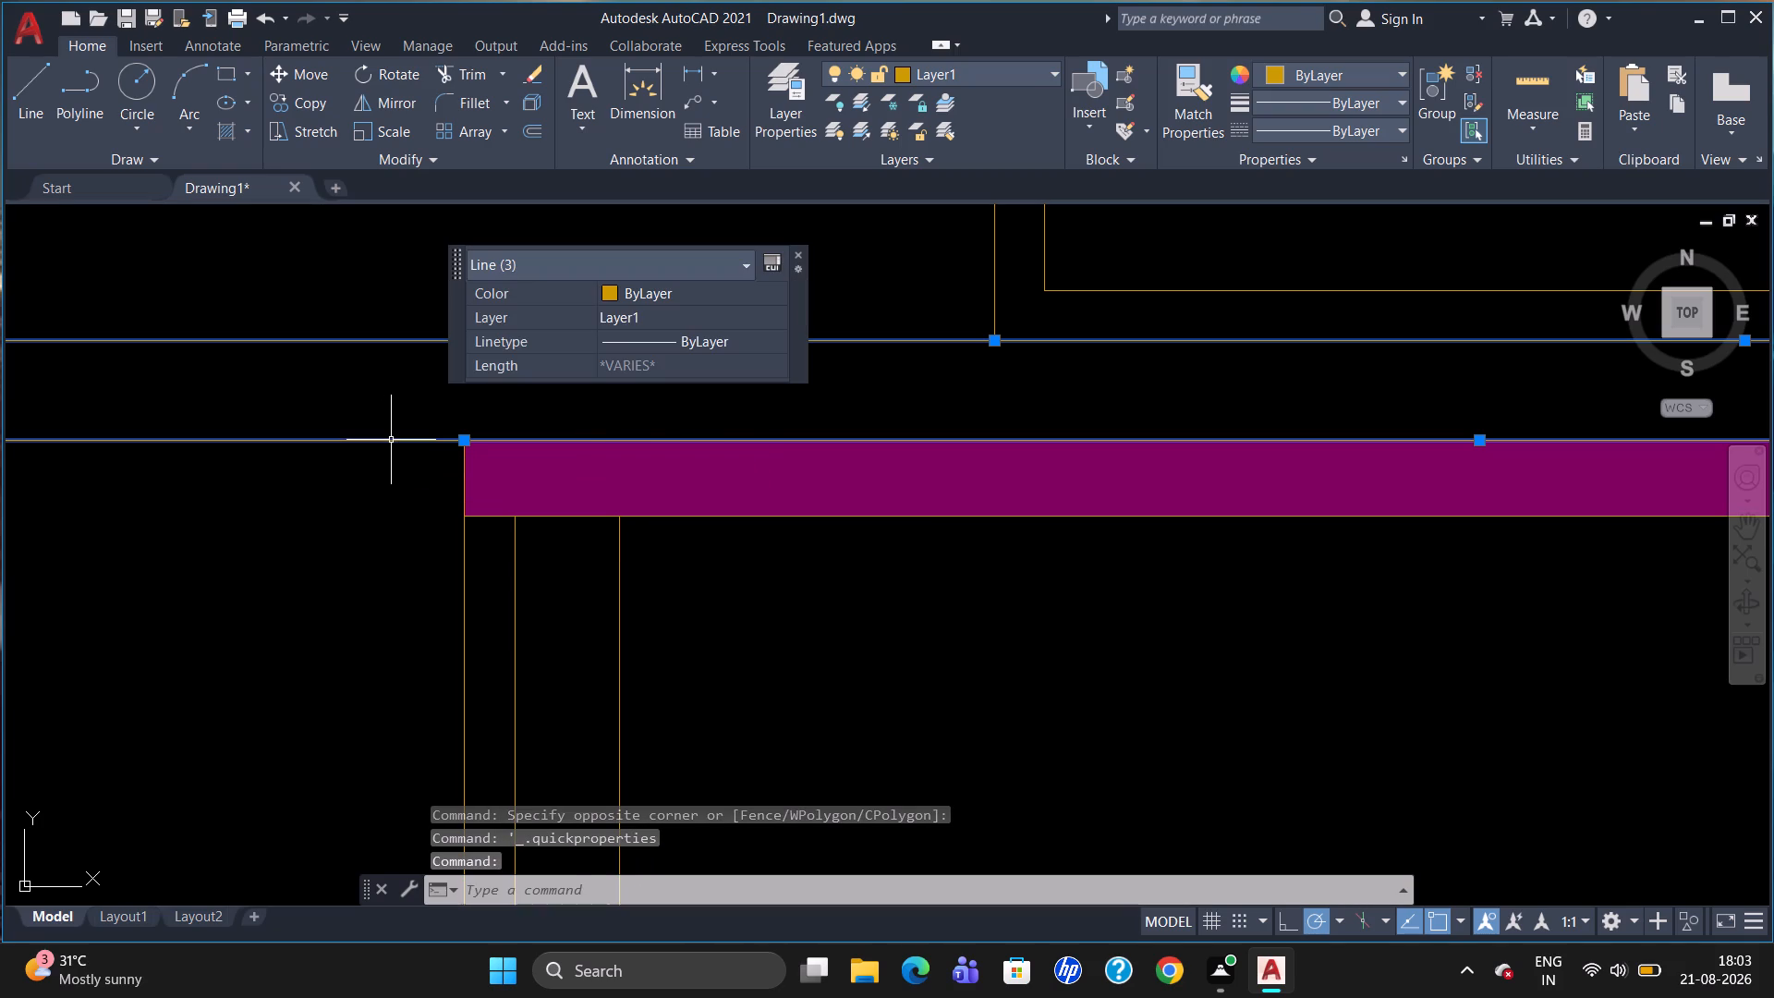
click(799, 252)
scroll(1100, 332, down, 2)
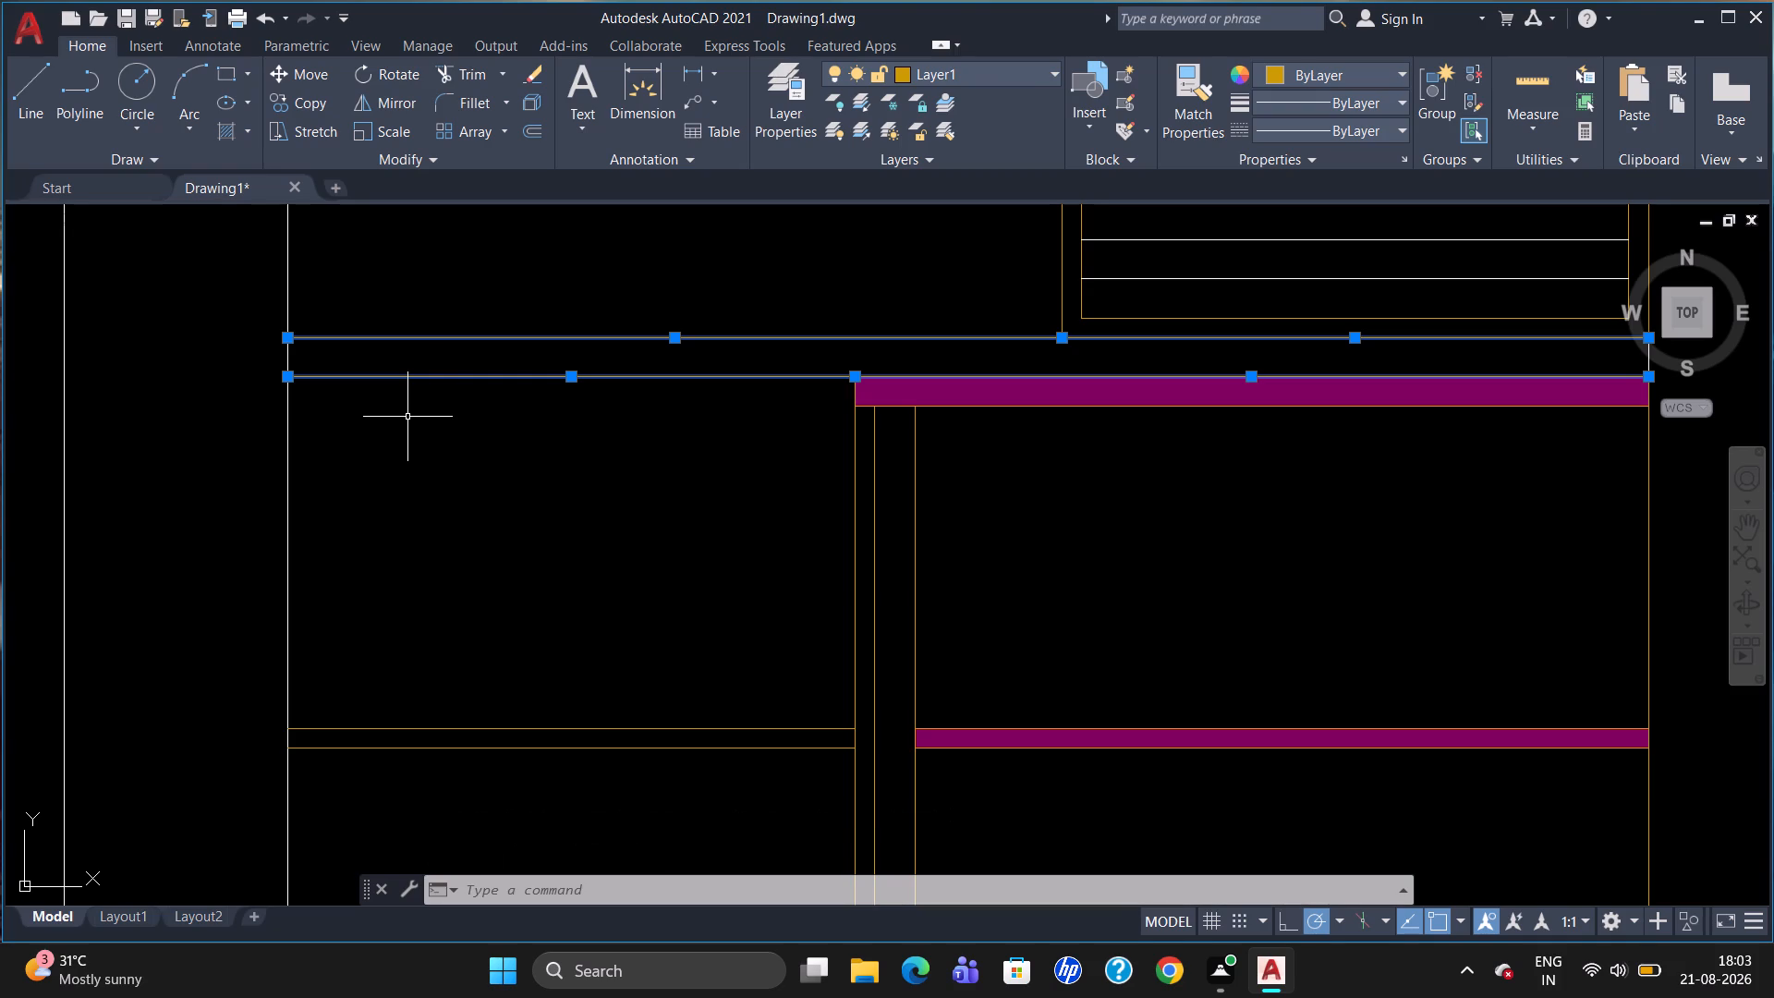
scroll(1513, 424, up, 4)
scroll(1476, 481, down, 4)
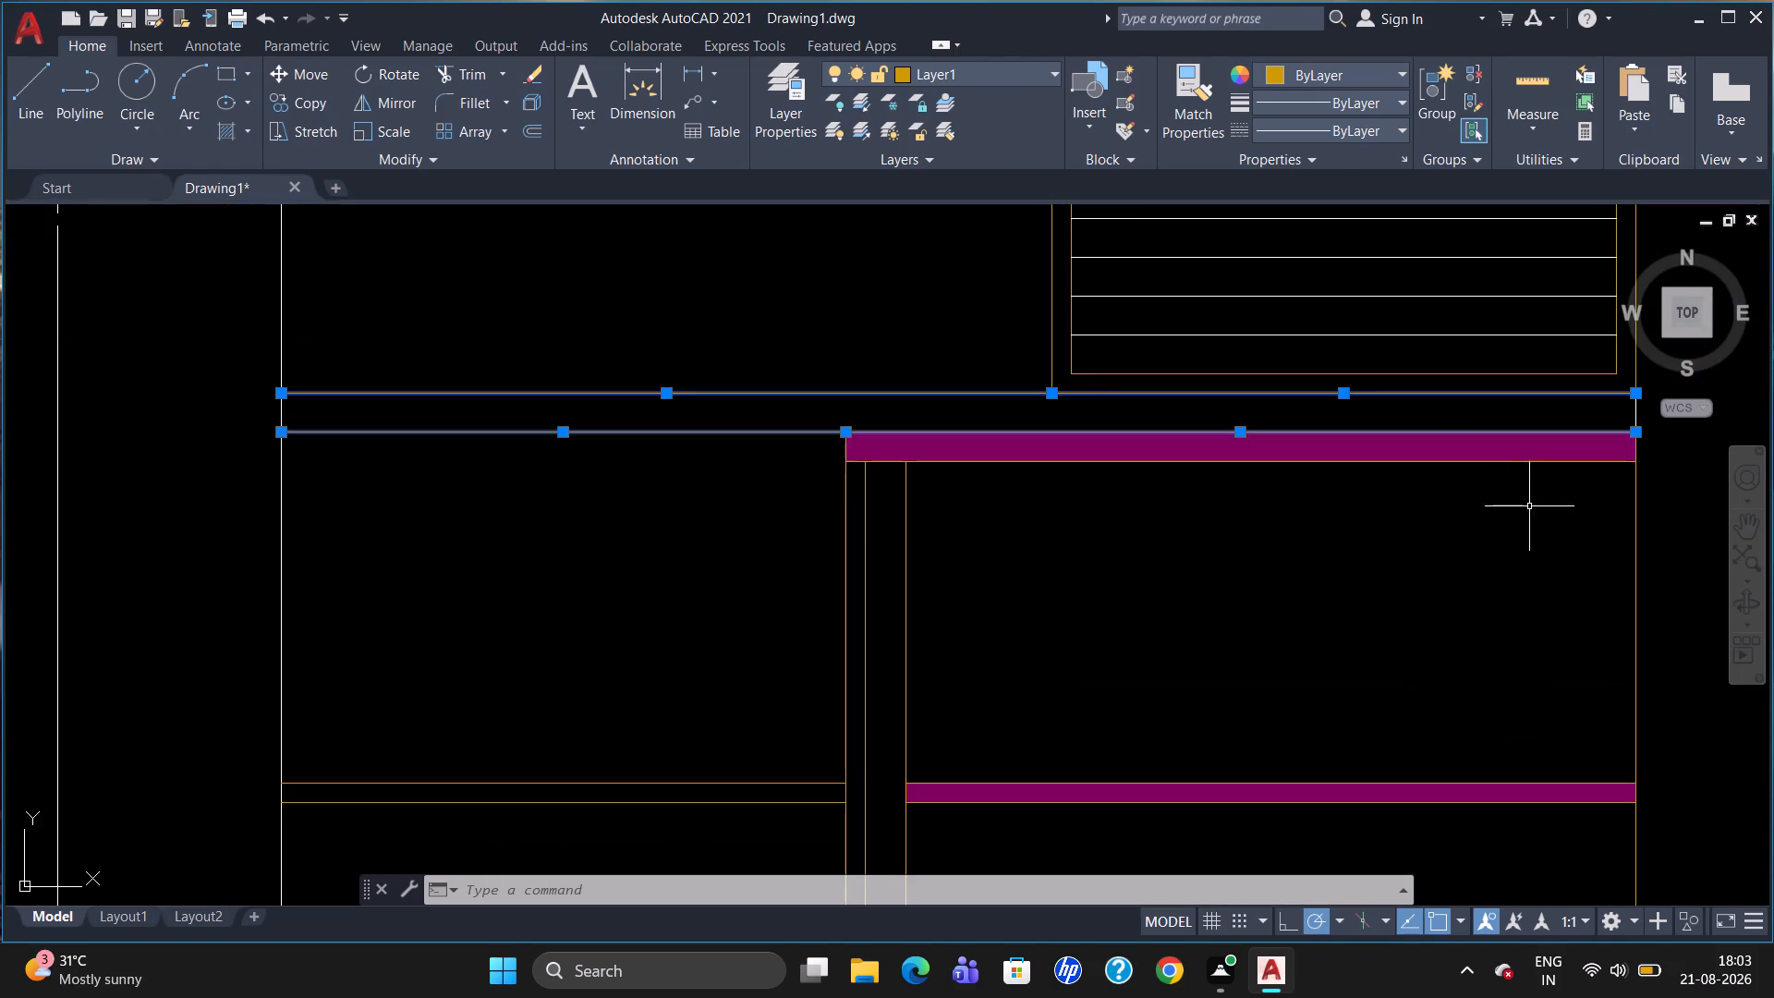
scroll(1745, 401, up, 3)
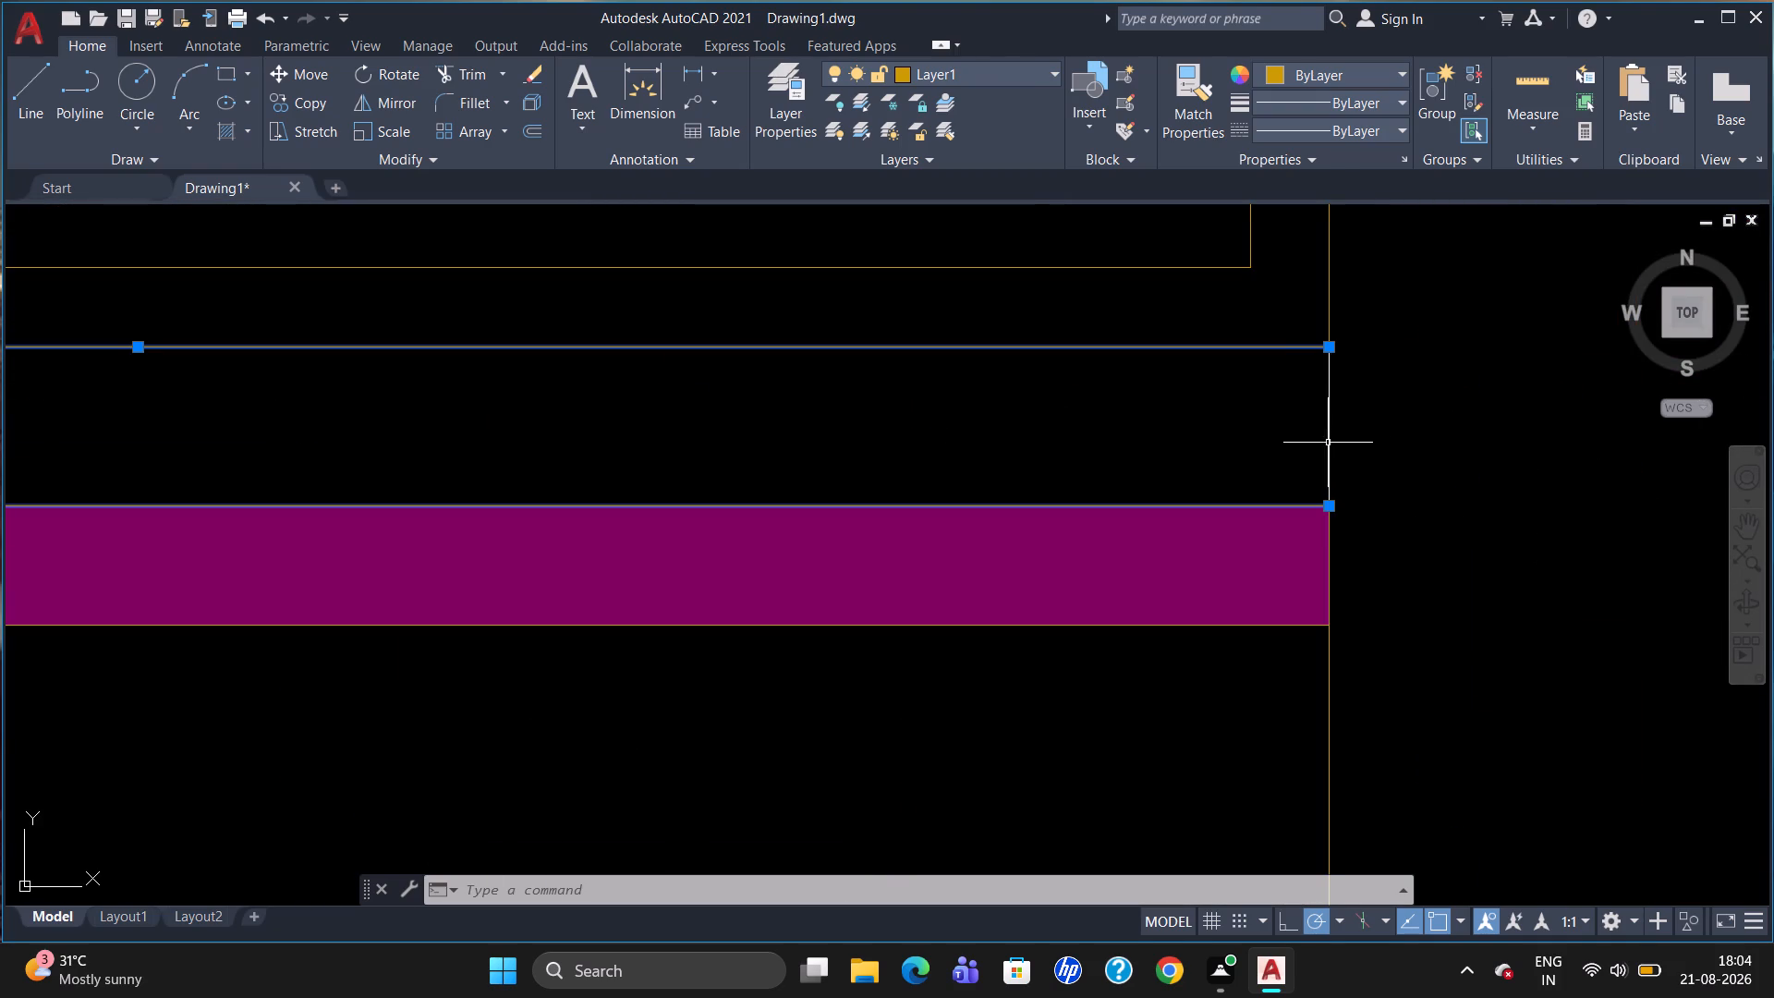
click(1329, 439)
scroll(1429, 429, down, 3)
scroll(735, 468, down, 2)
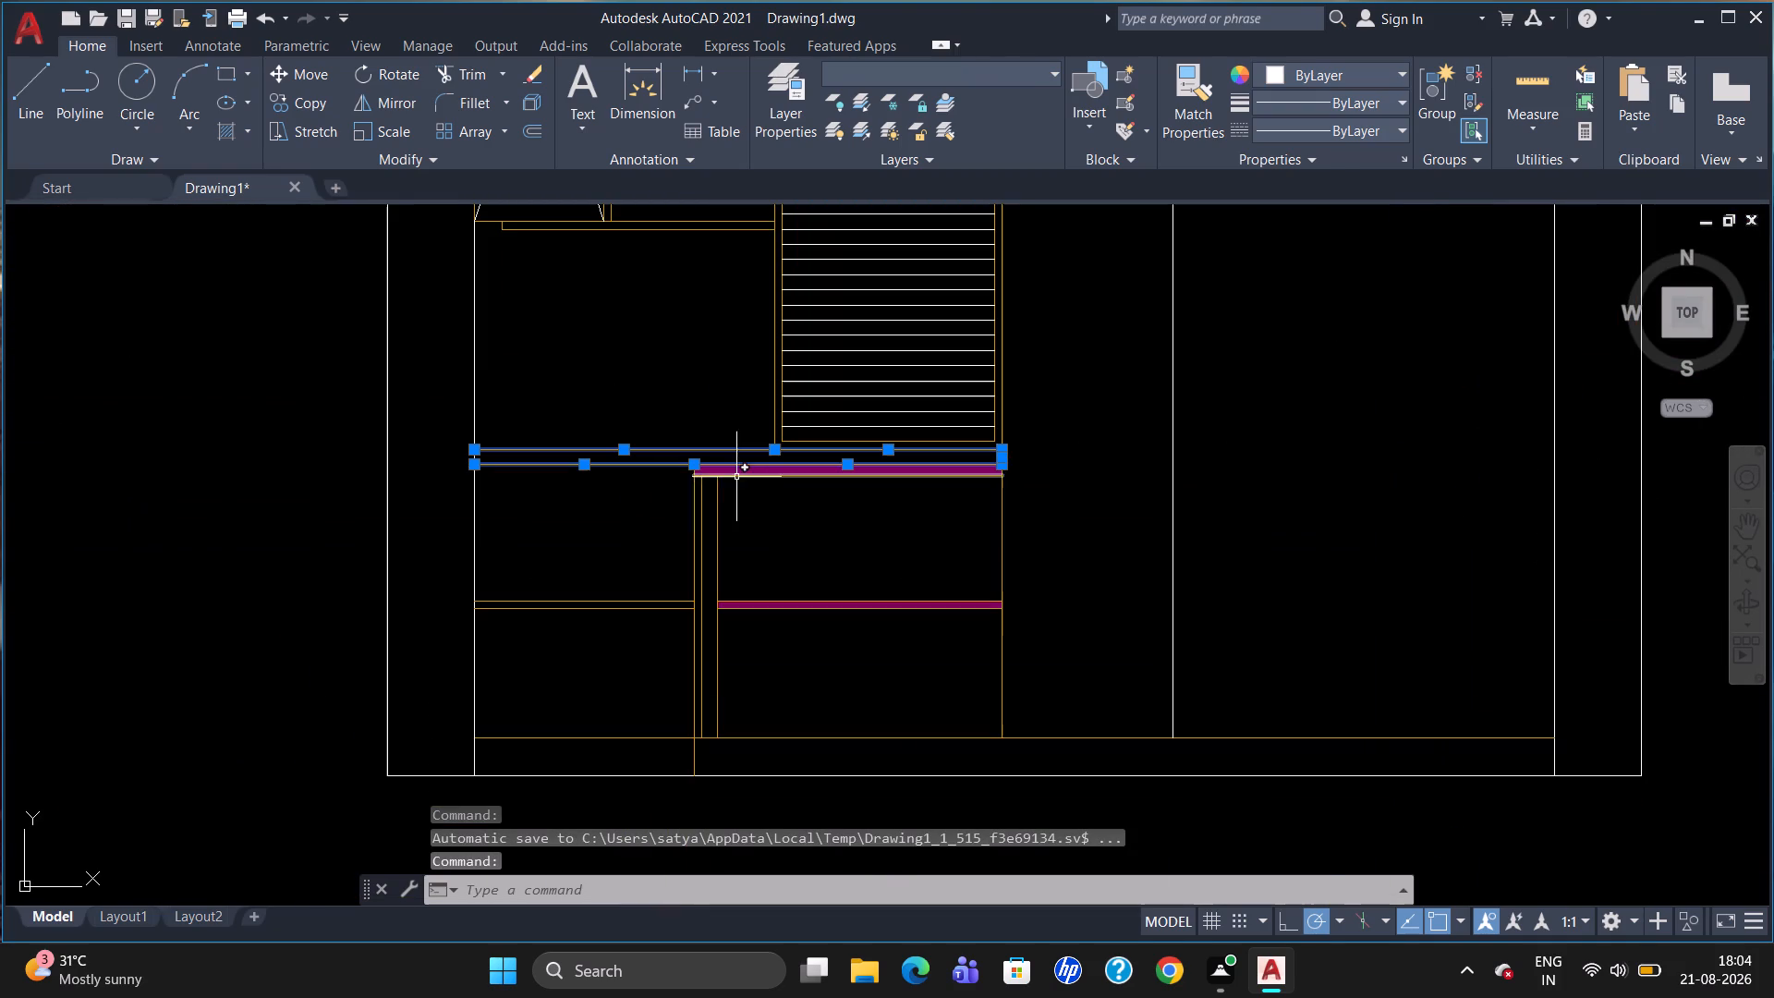
scroll(573, 331, up, 4)
scroll(833, 535, down, 3)
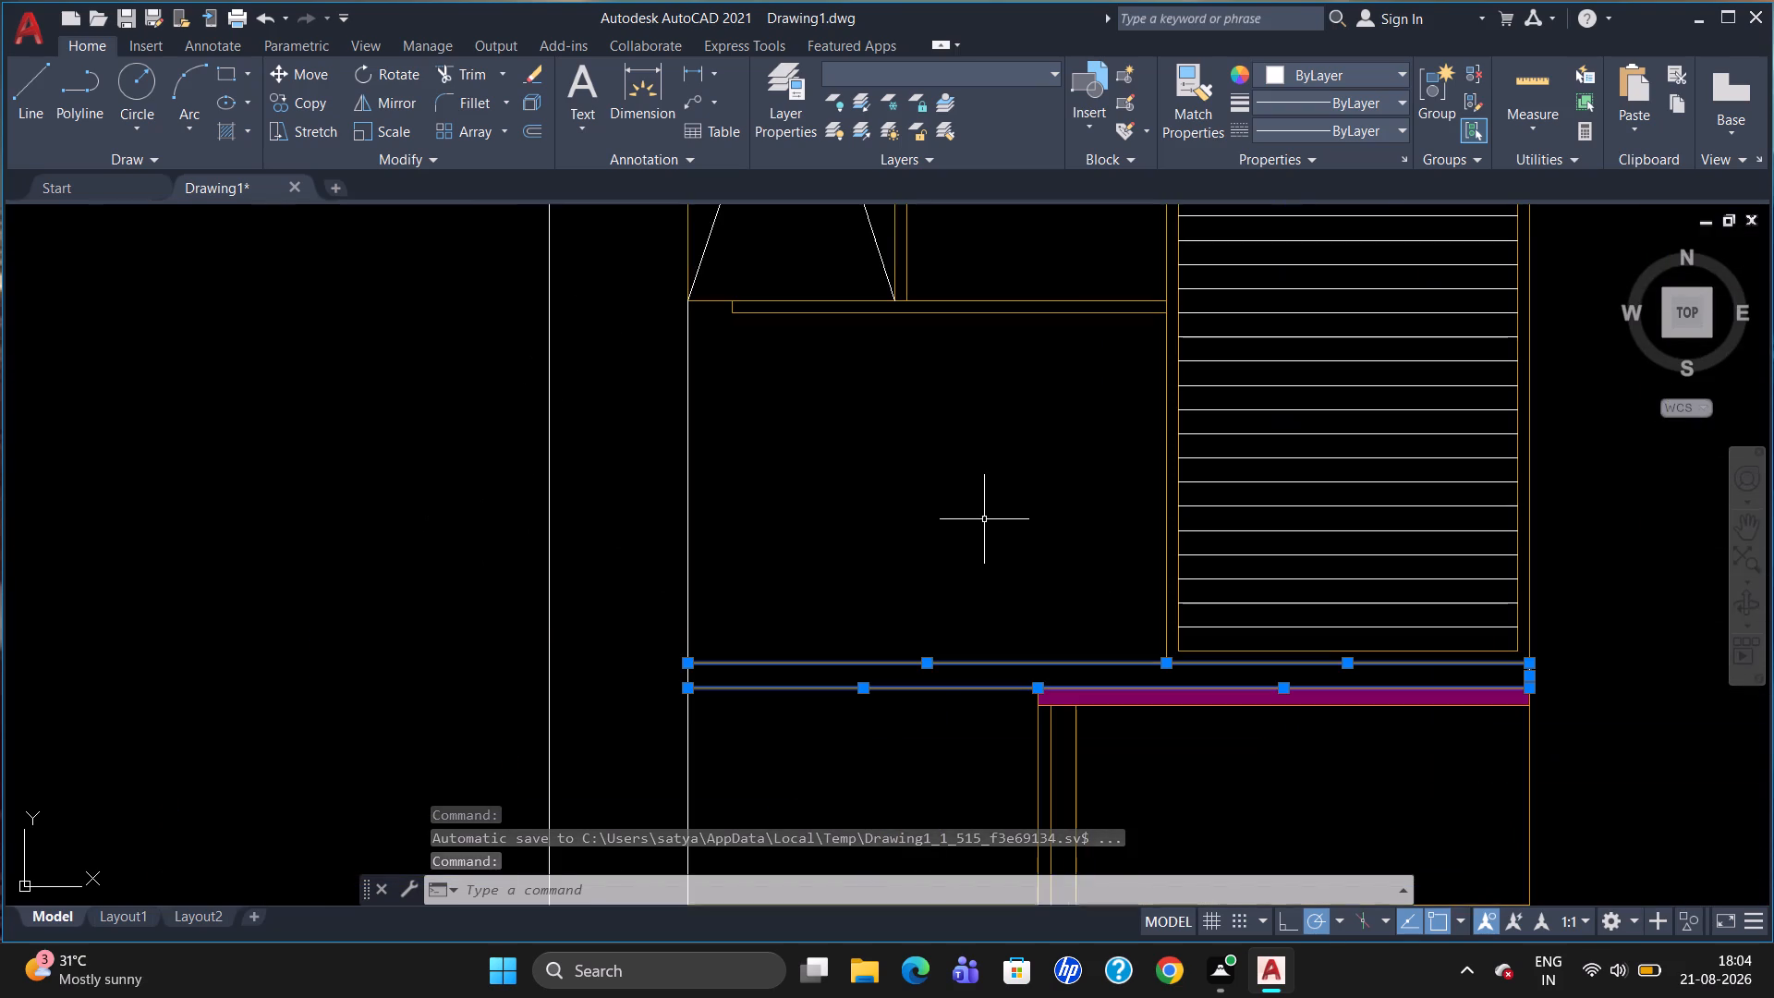
scroll(708, 763, up, 2)
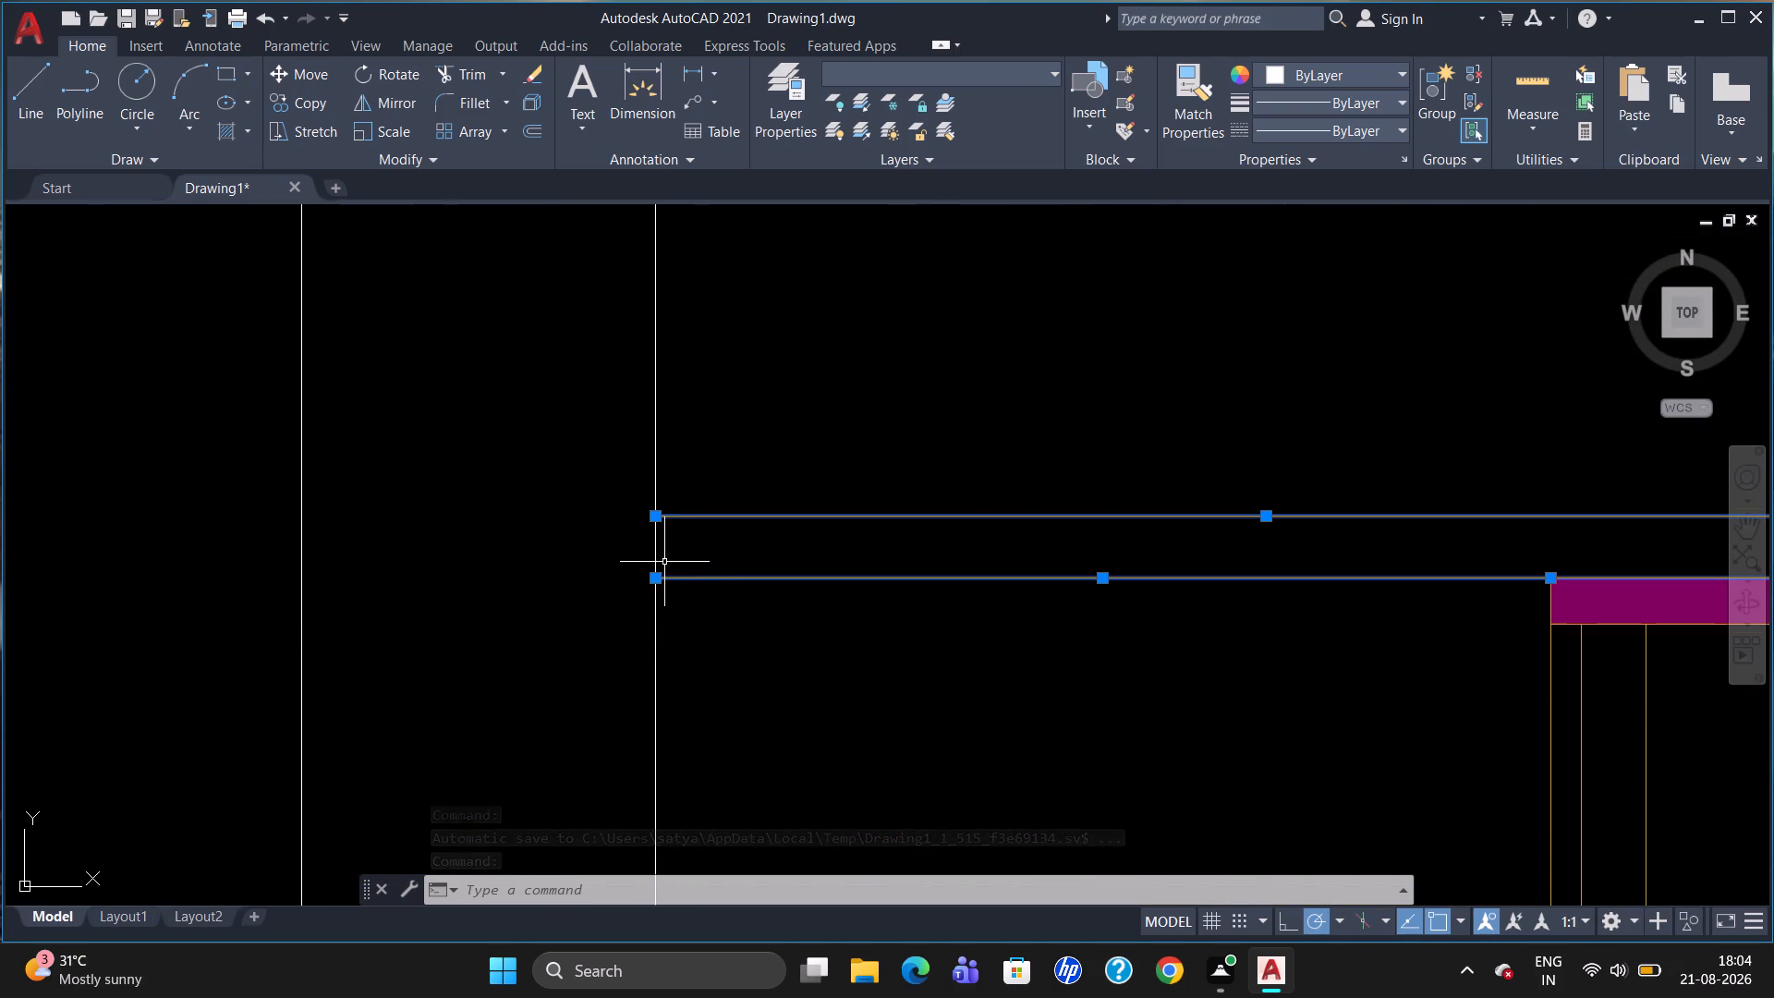
right_click(306, 178)
right_click(246, 302)
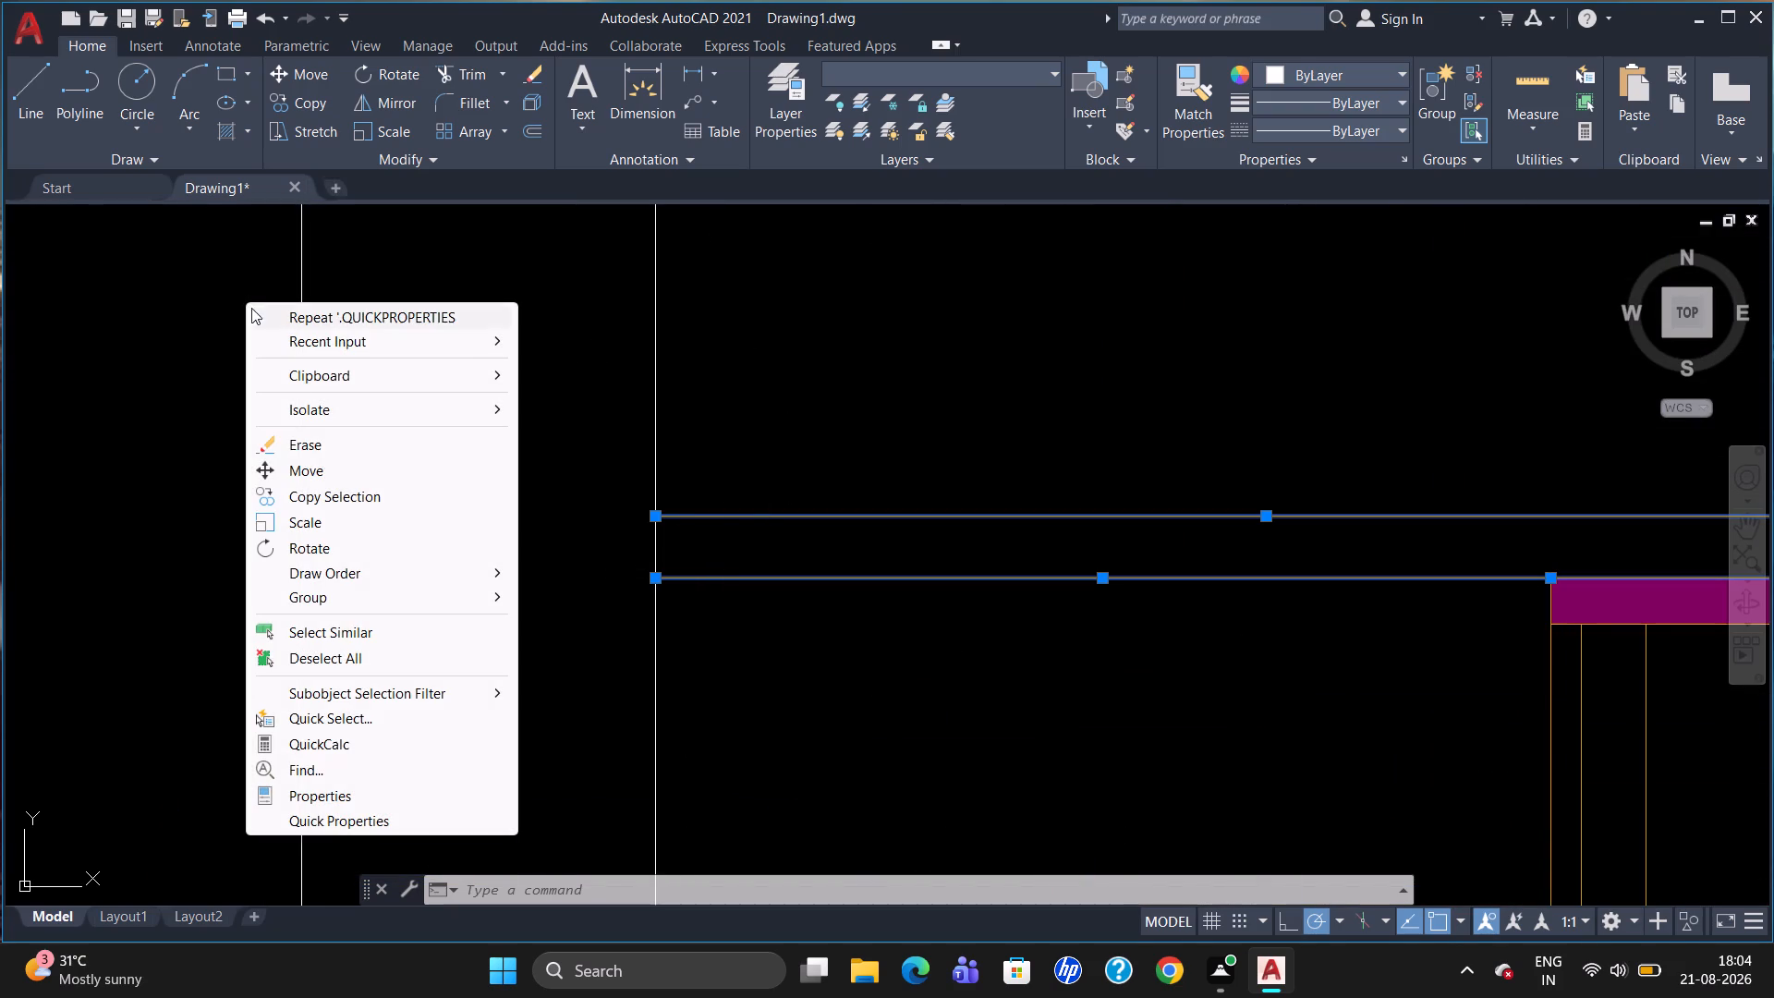
click(365, 796)
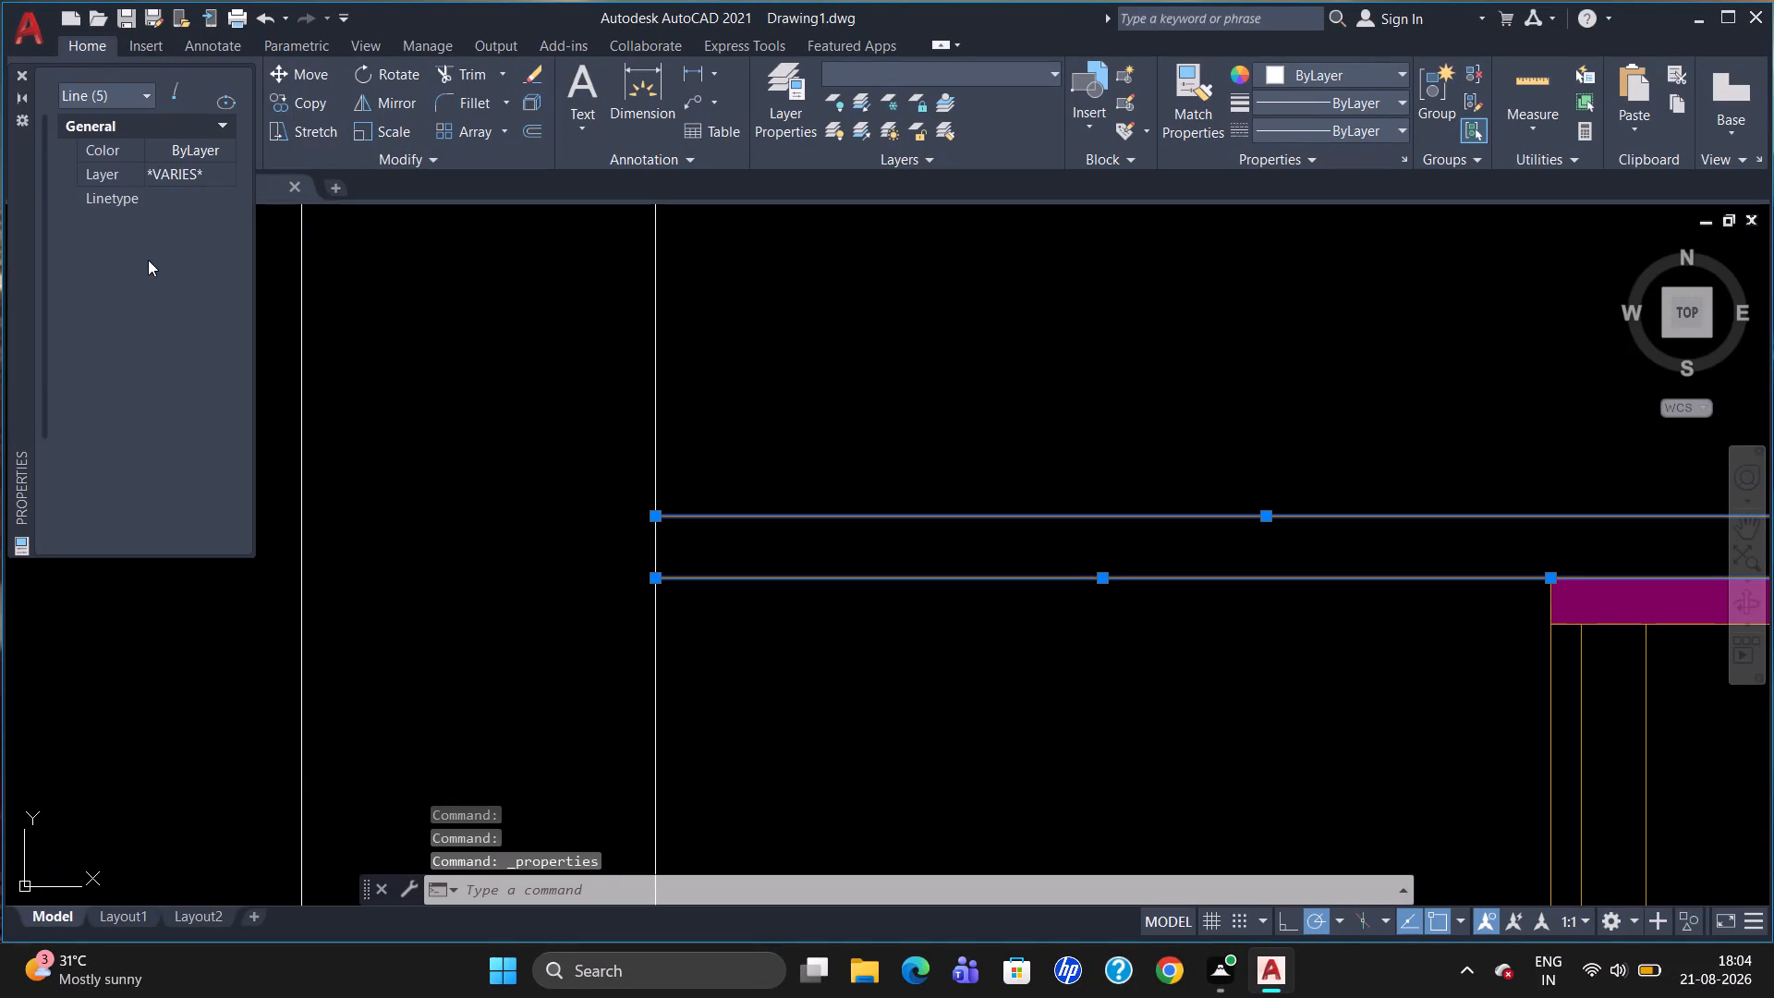
click(205, 148)
click(205, 151)
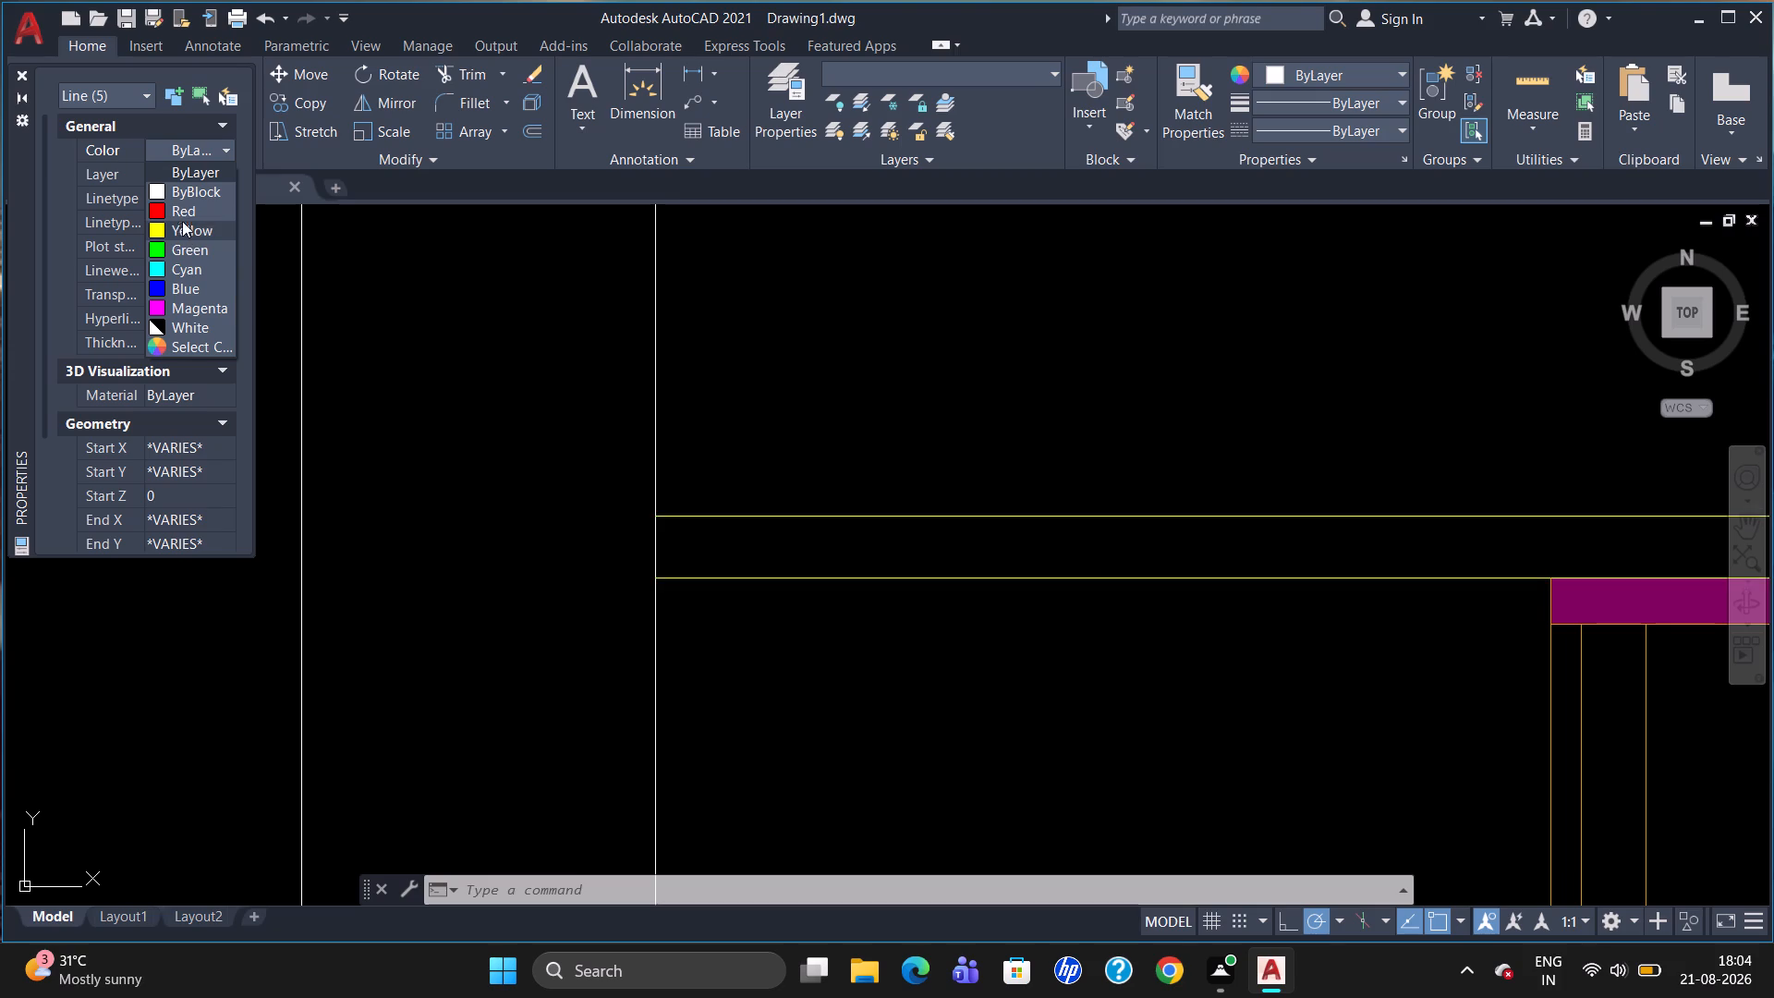
click(188, 347)
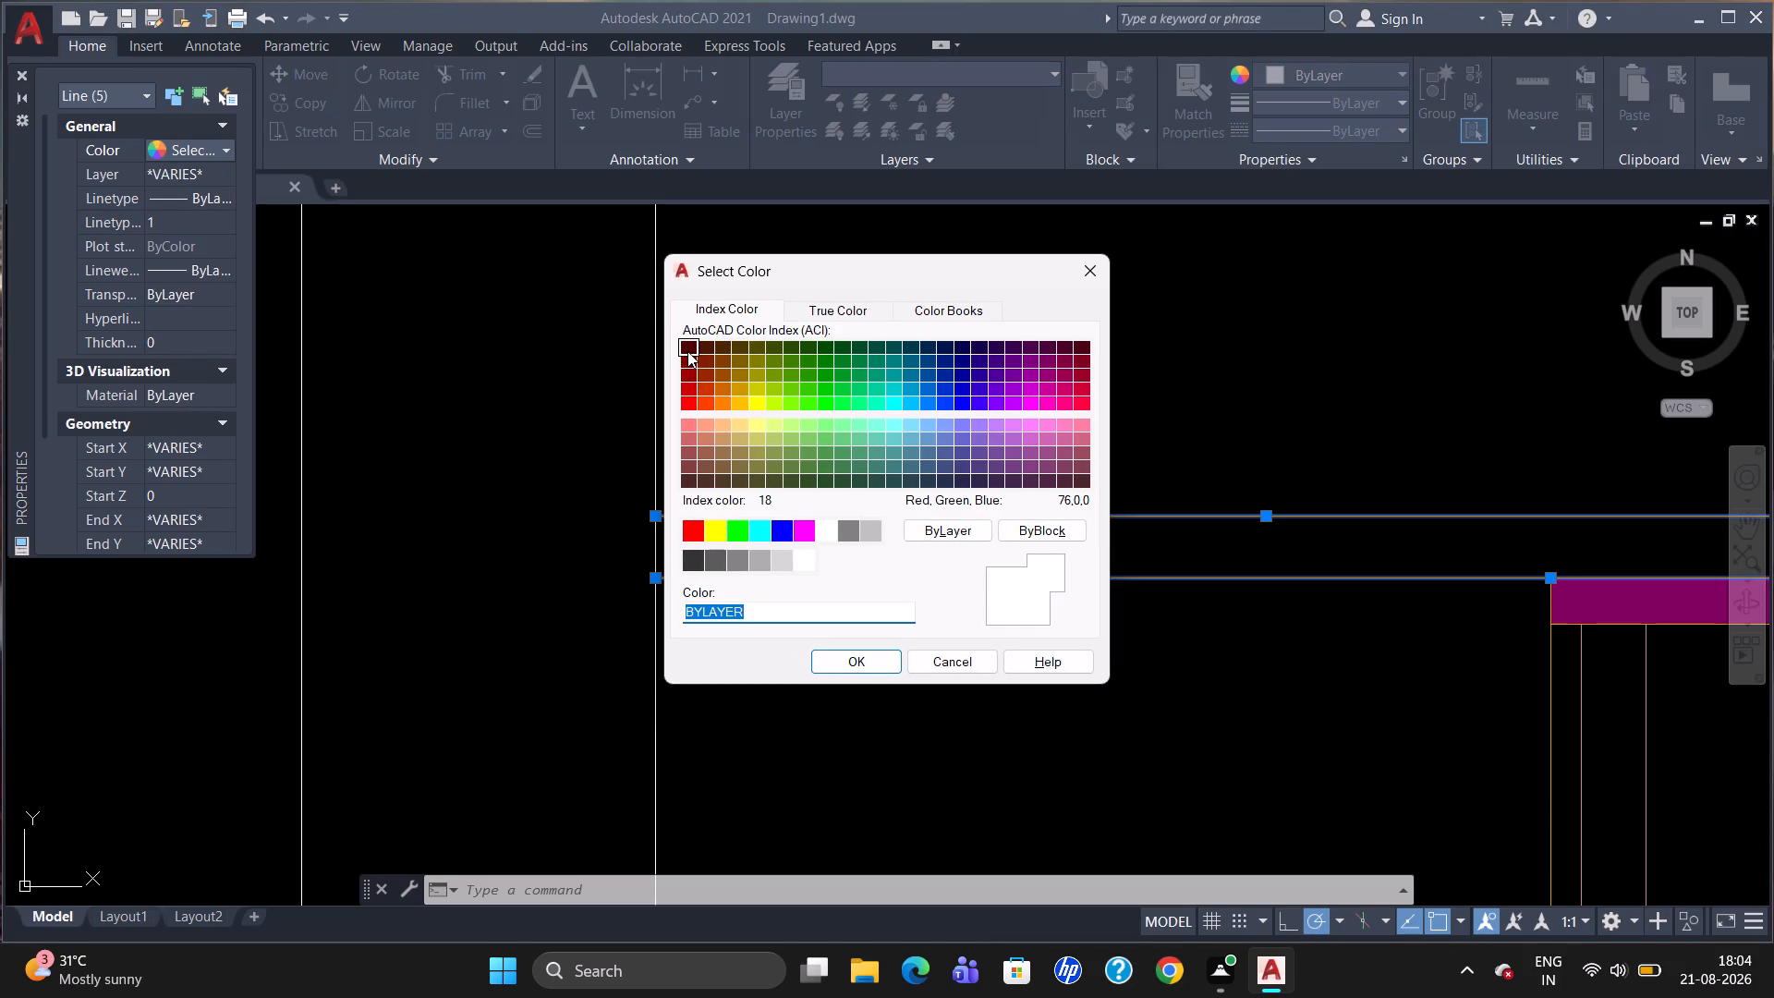
click(689, 347)
click(851, 665)
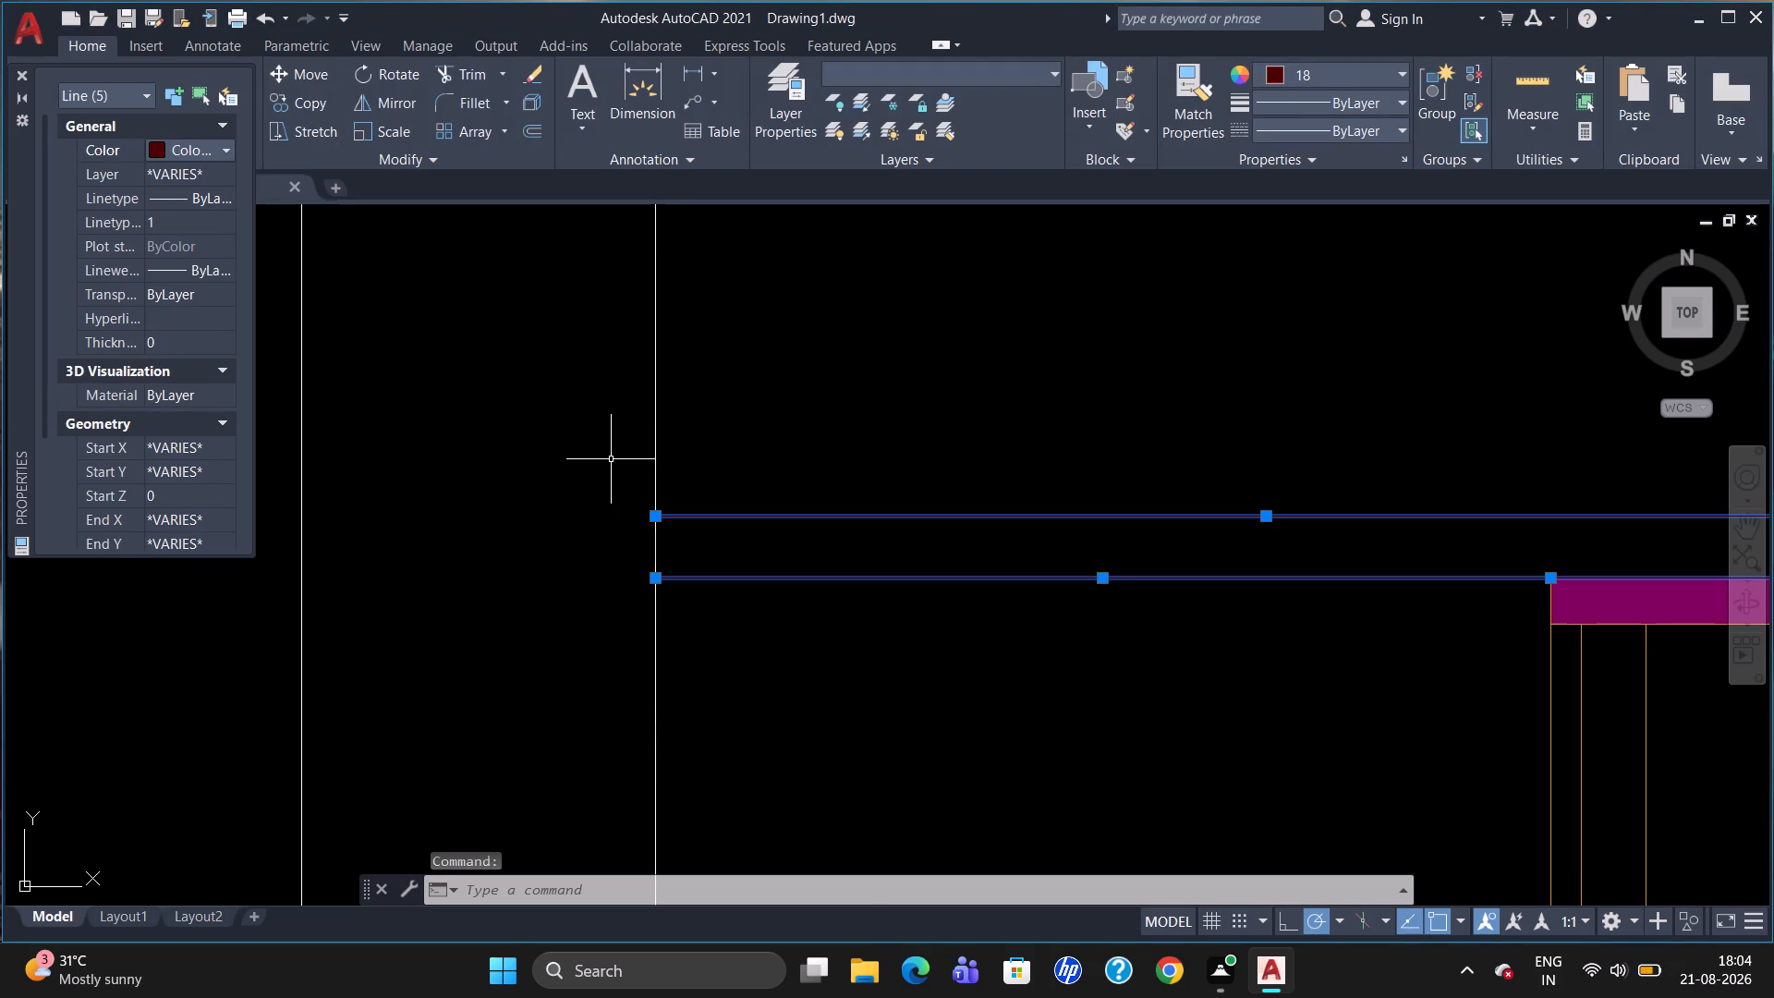
key(Escape)
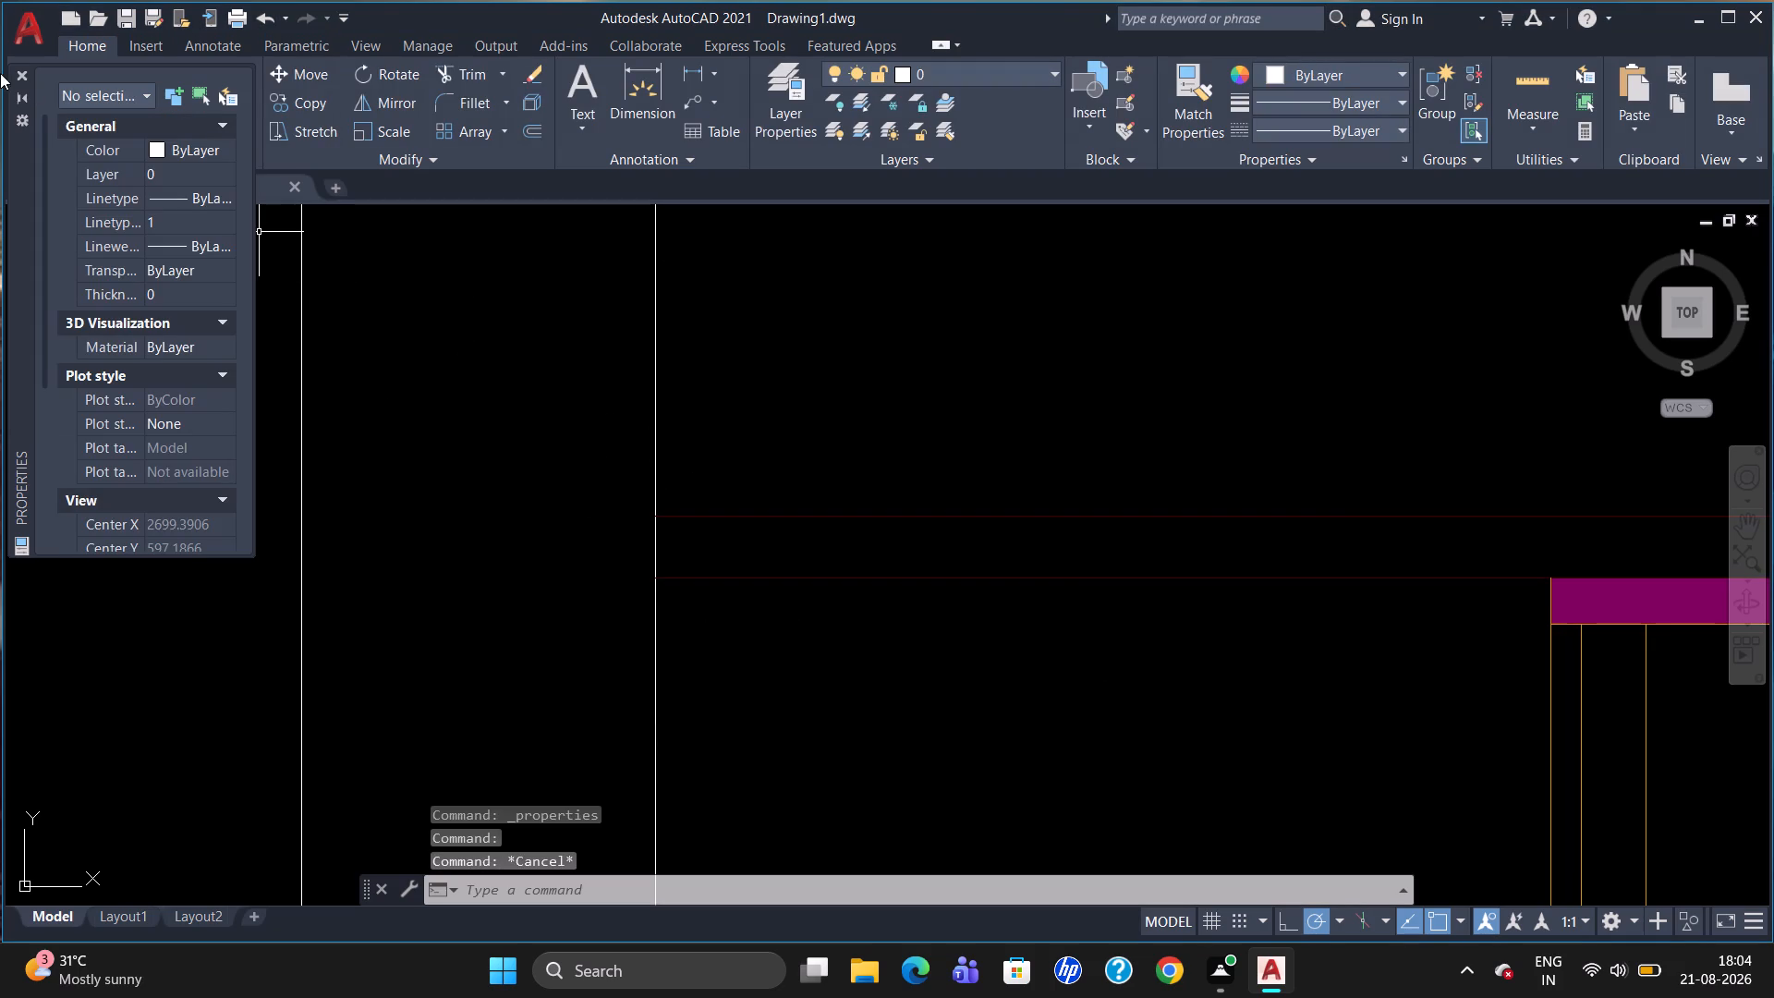
click(20, 75)
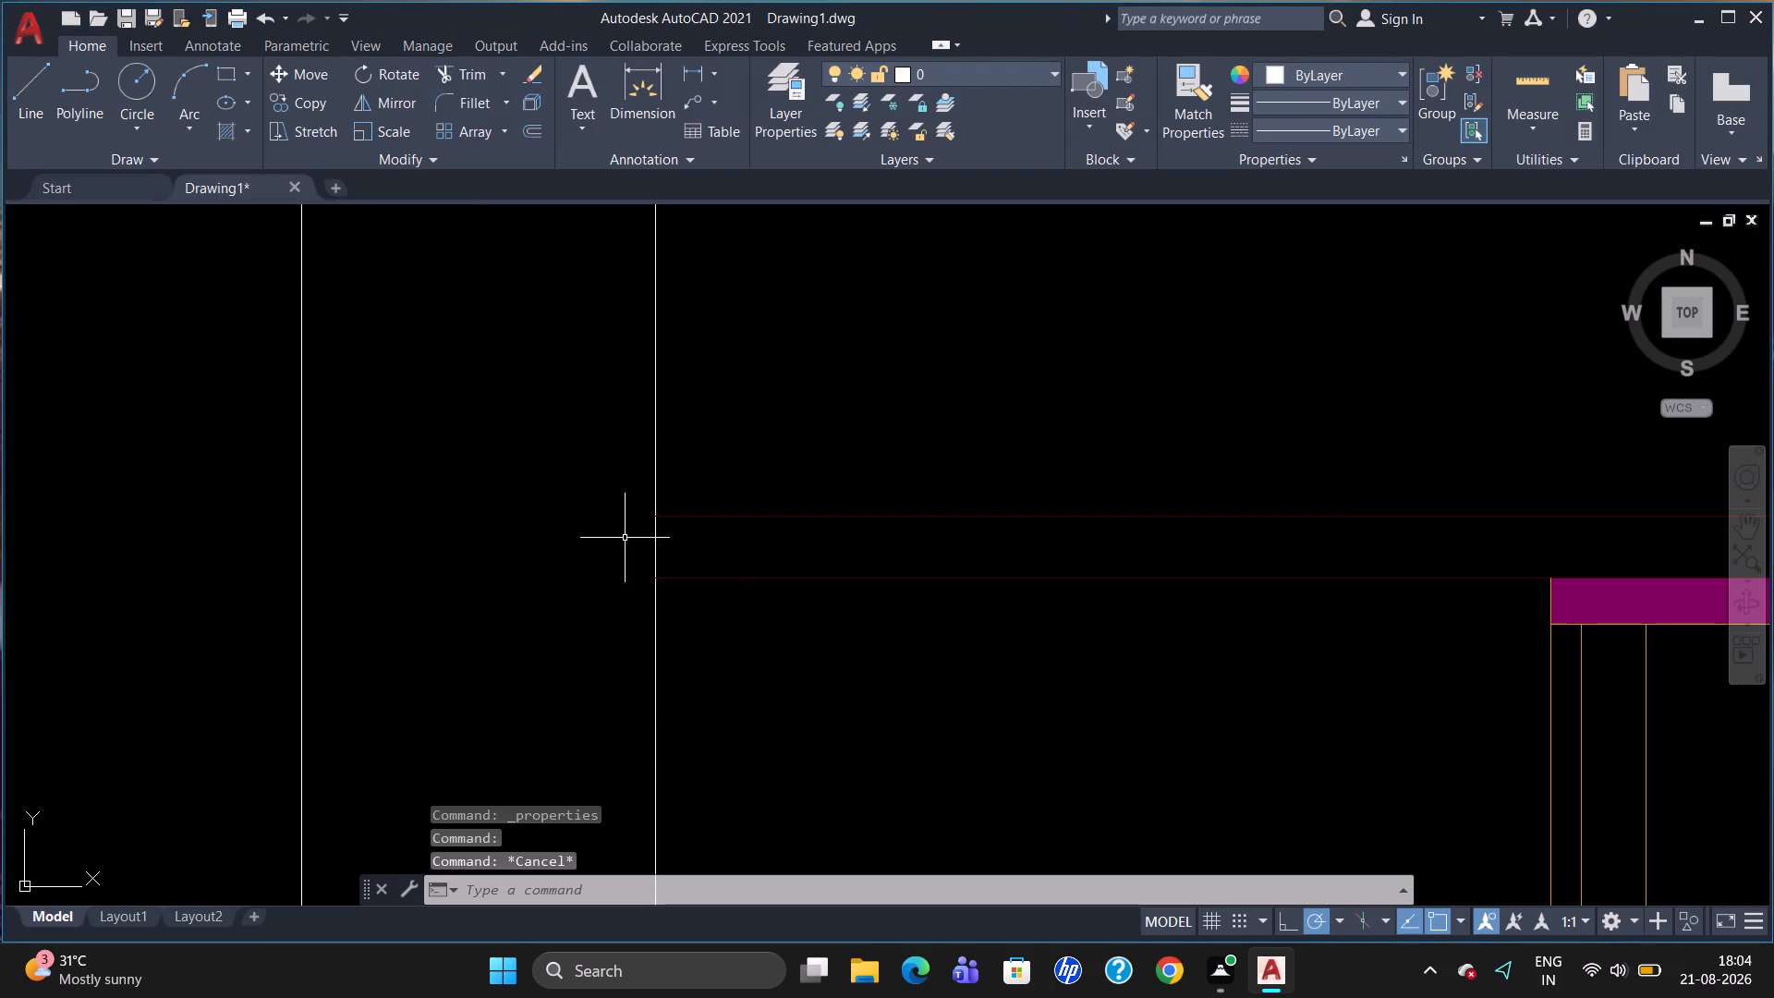
Break the vertical line at the long strip's left end at the strip's upper and lower corners using Break at Point.
key(r)
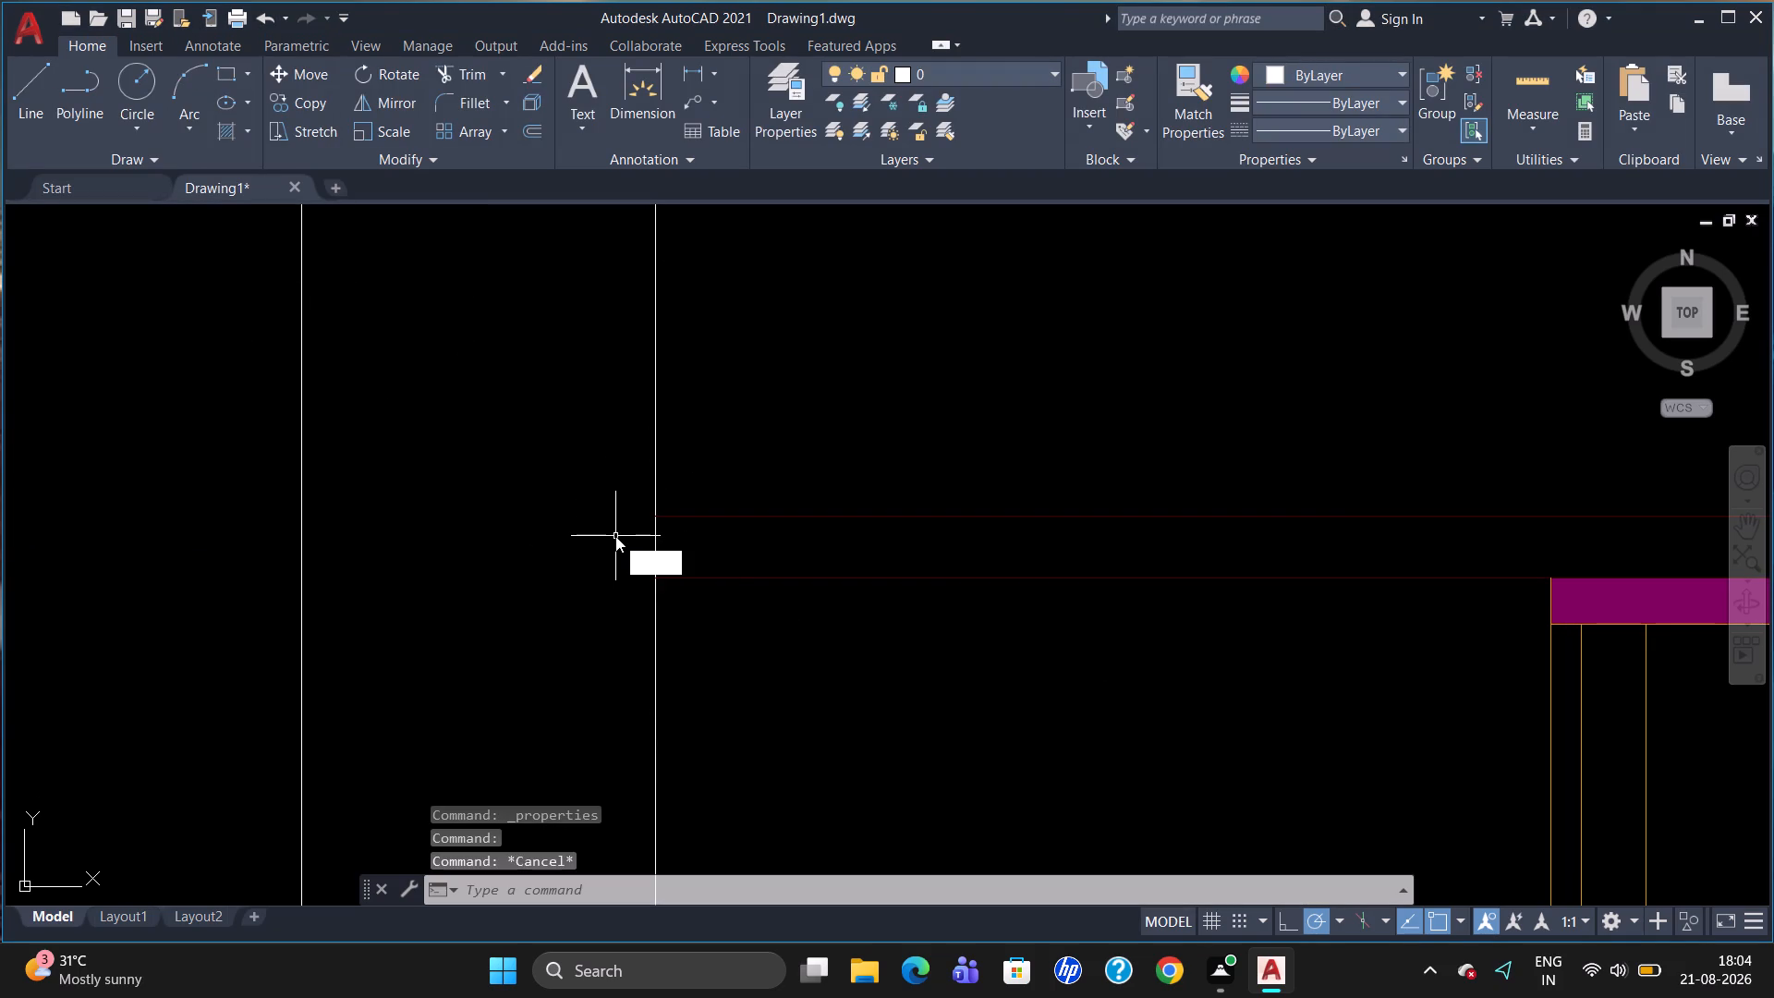
key(BackSpace)
key(n)
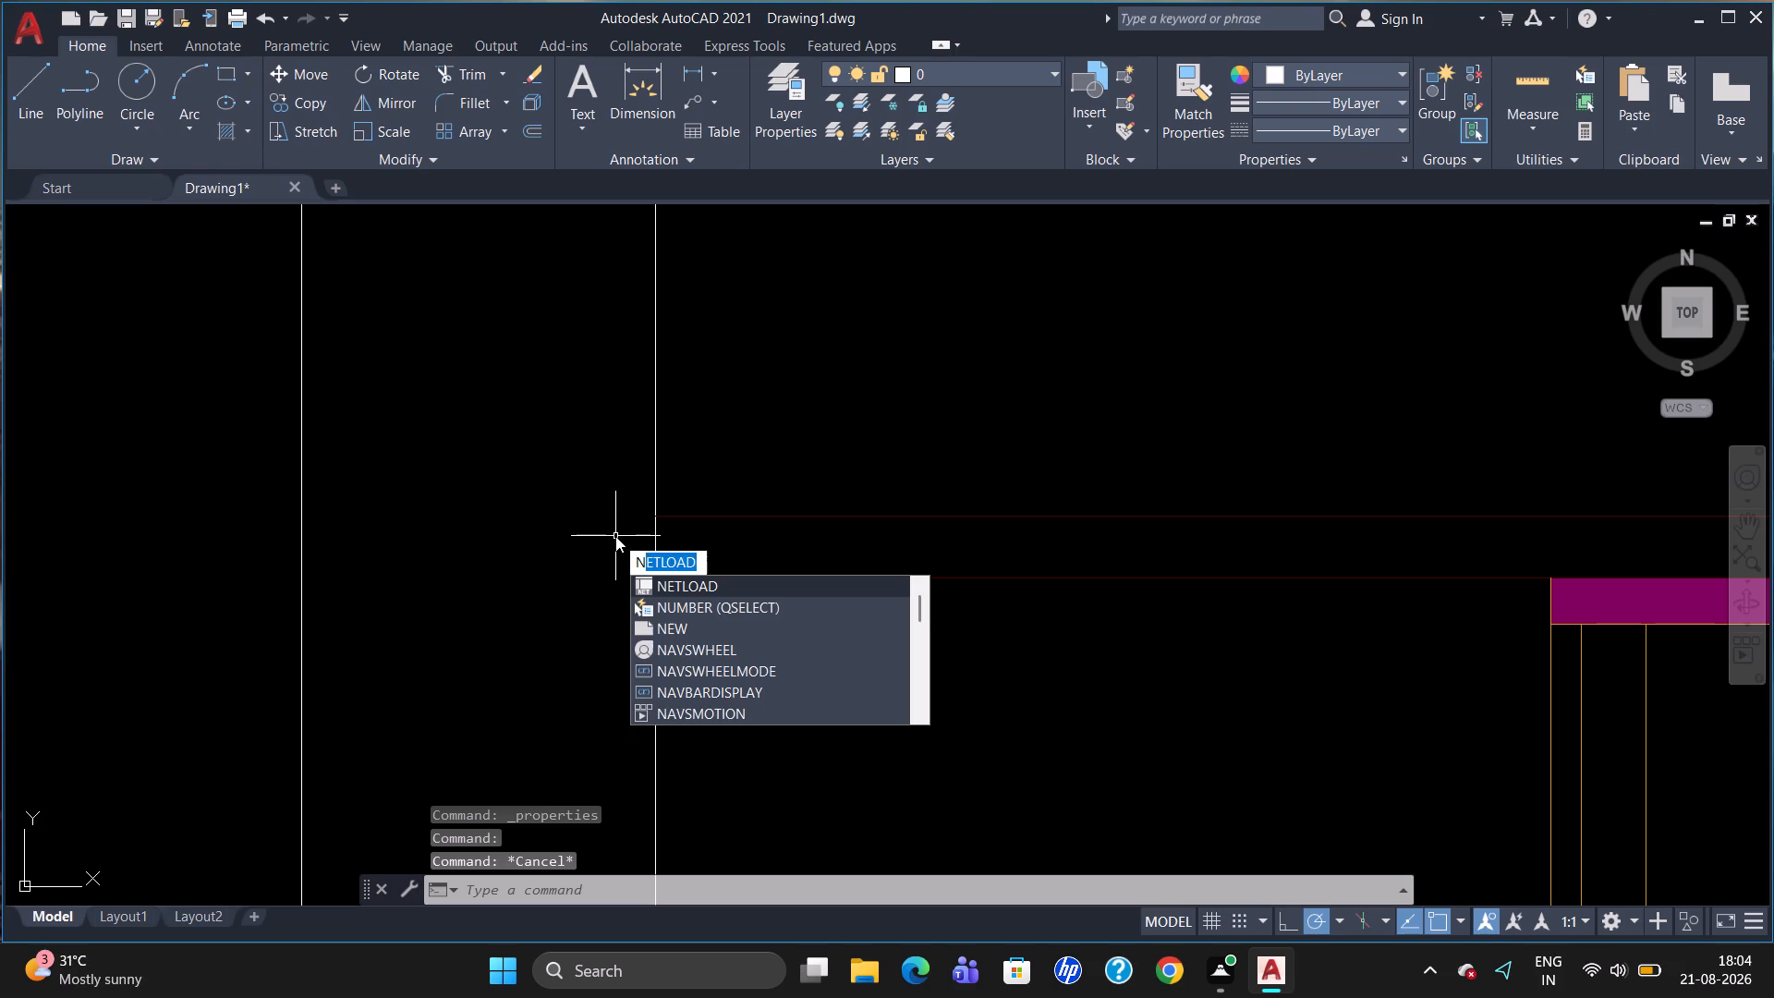
key(BackSpace)
key(b)
key(r)
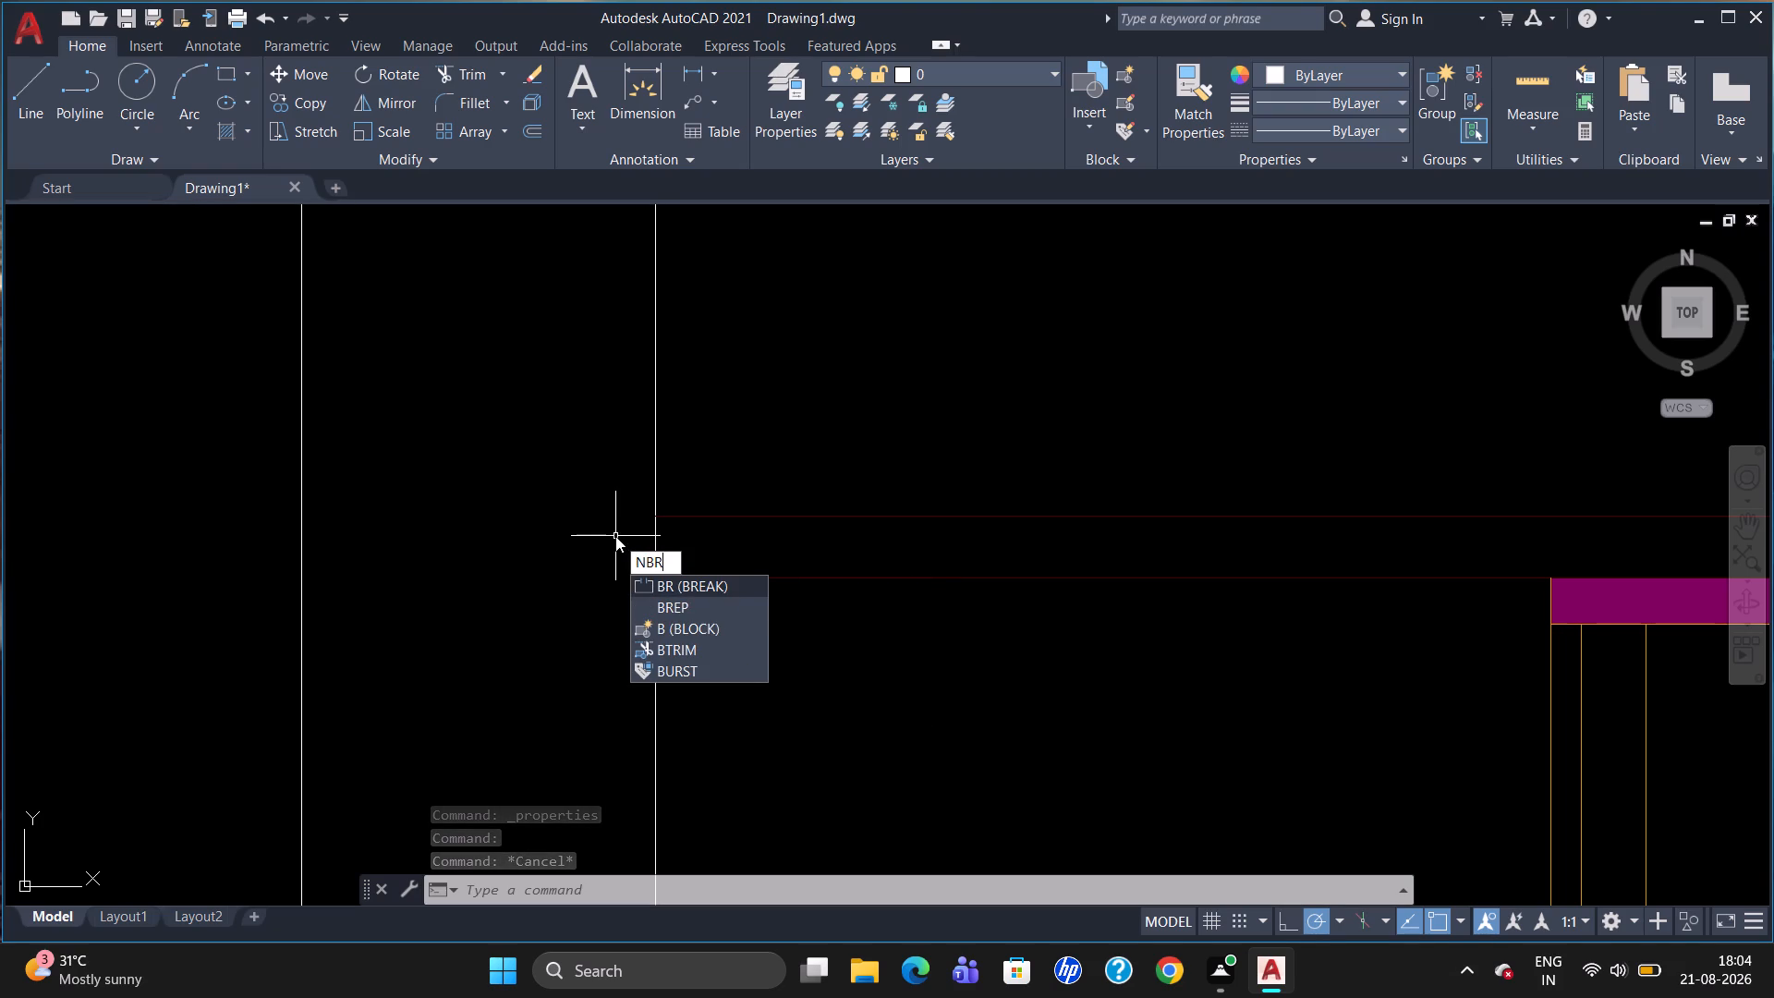
key(BackSpace)
key(BackSpace)
key(BackSpace)
key(b)
key(r)
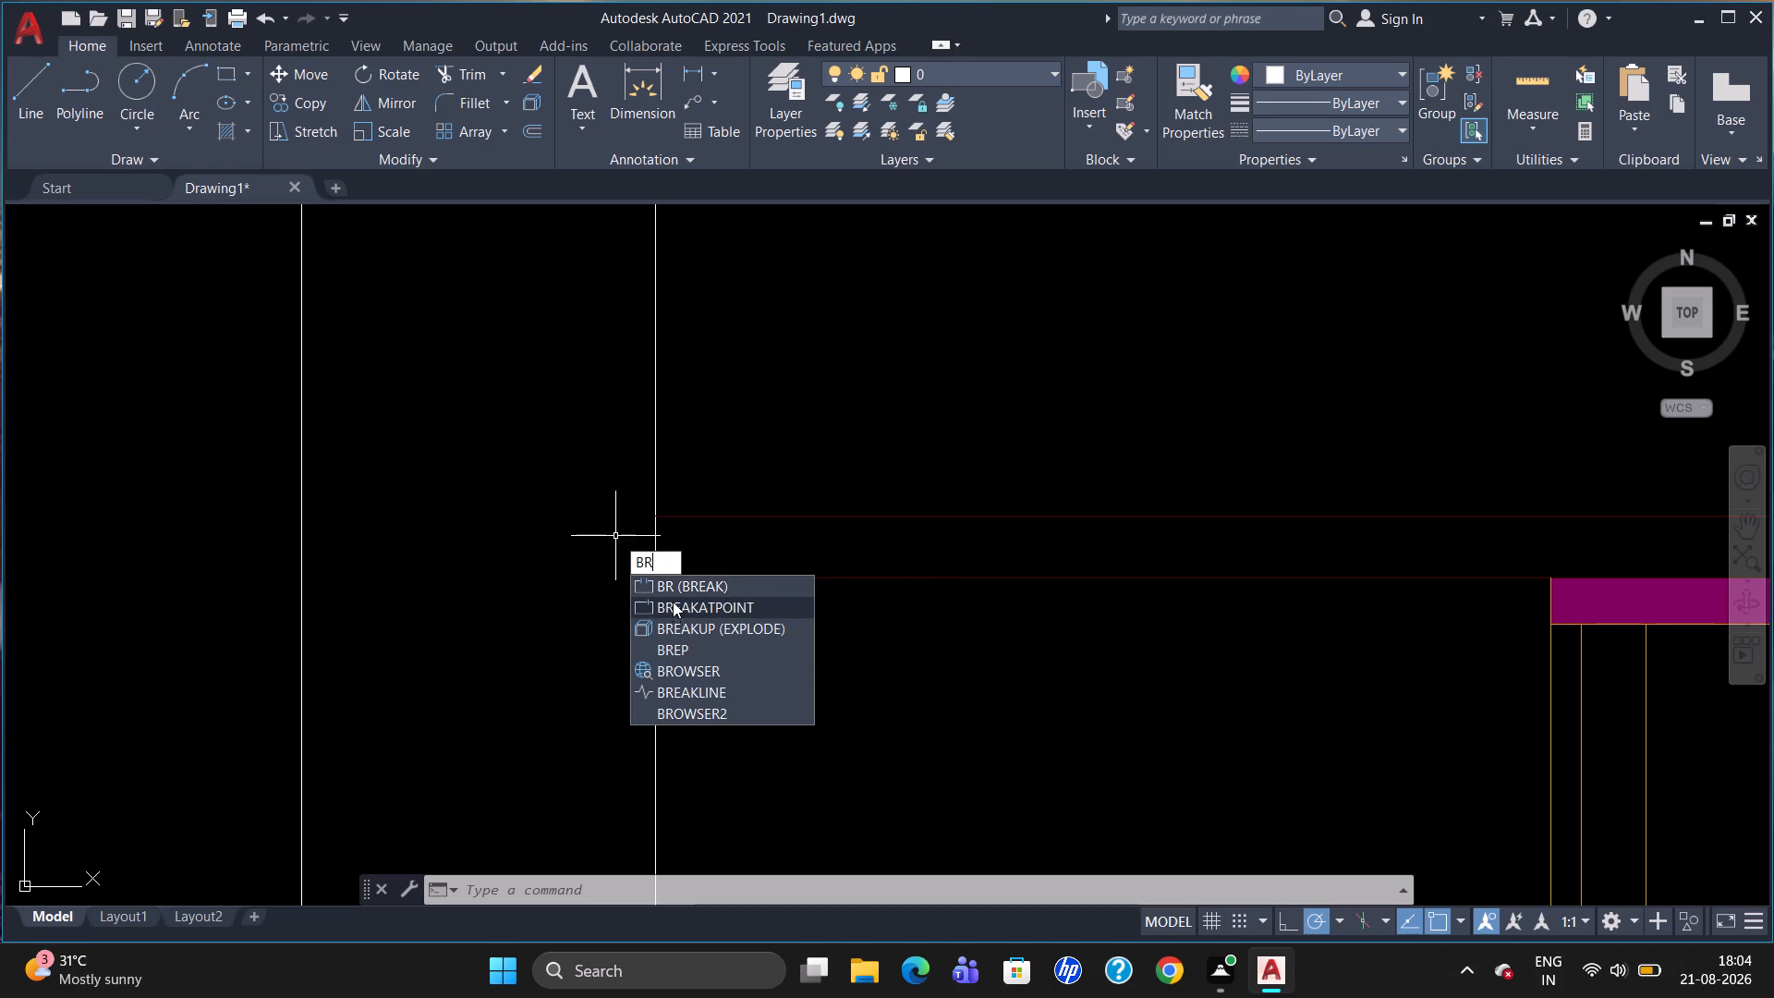
click(673, 601)
click(657, 554)
click(650, 519)
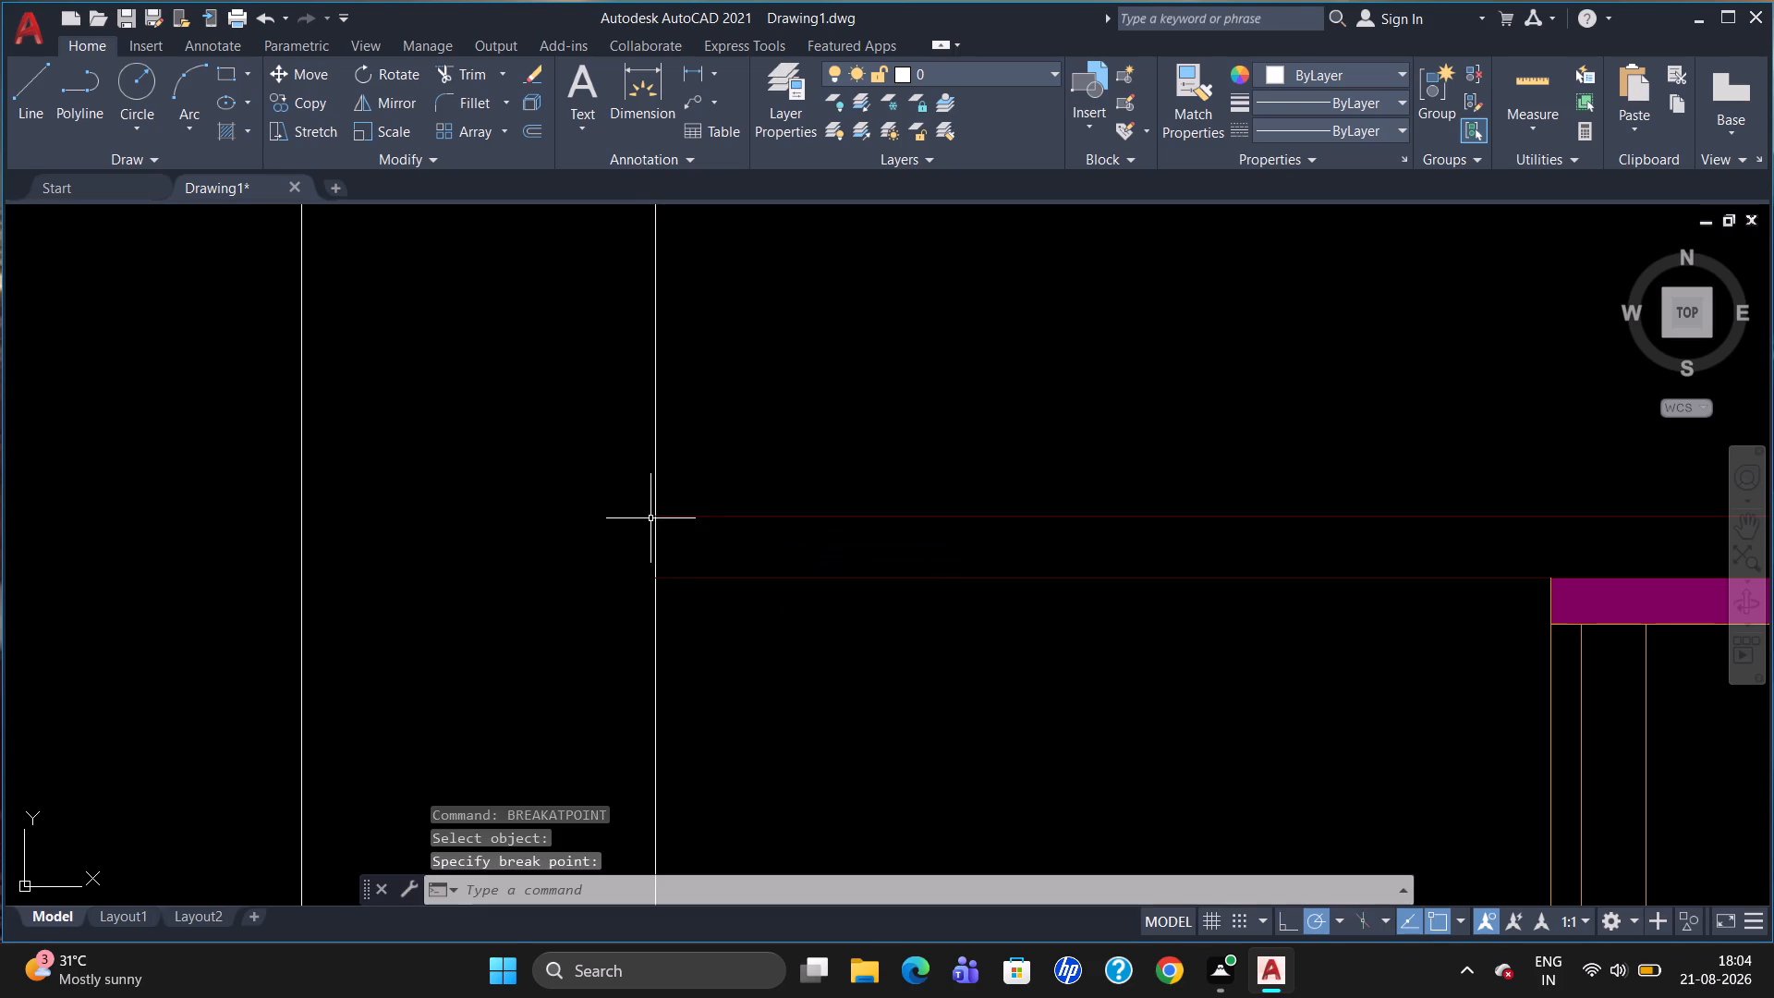
text(BR)
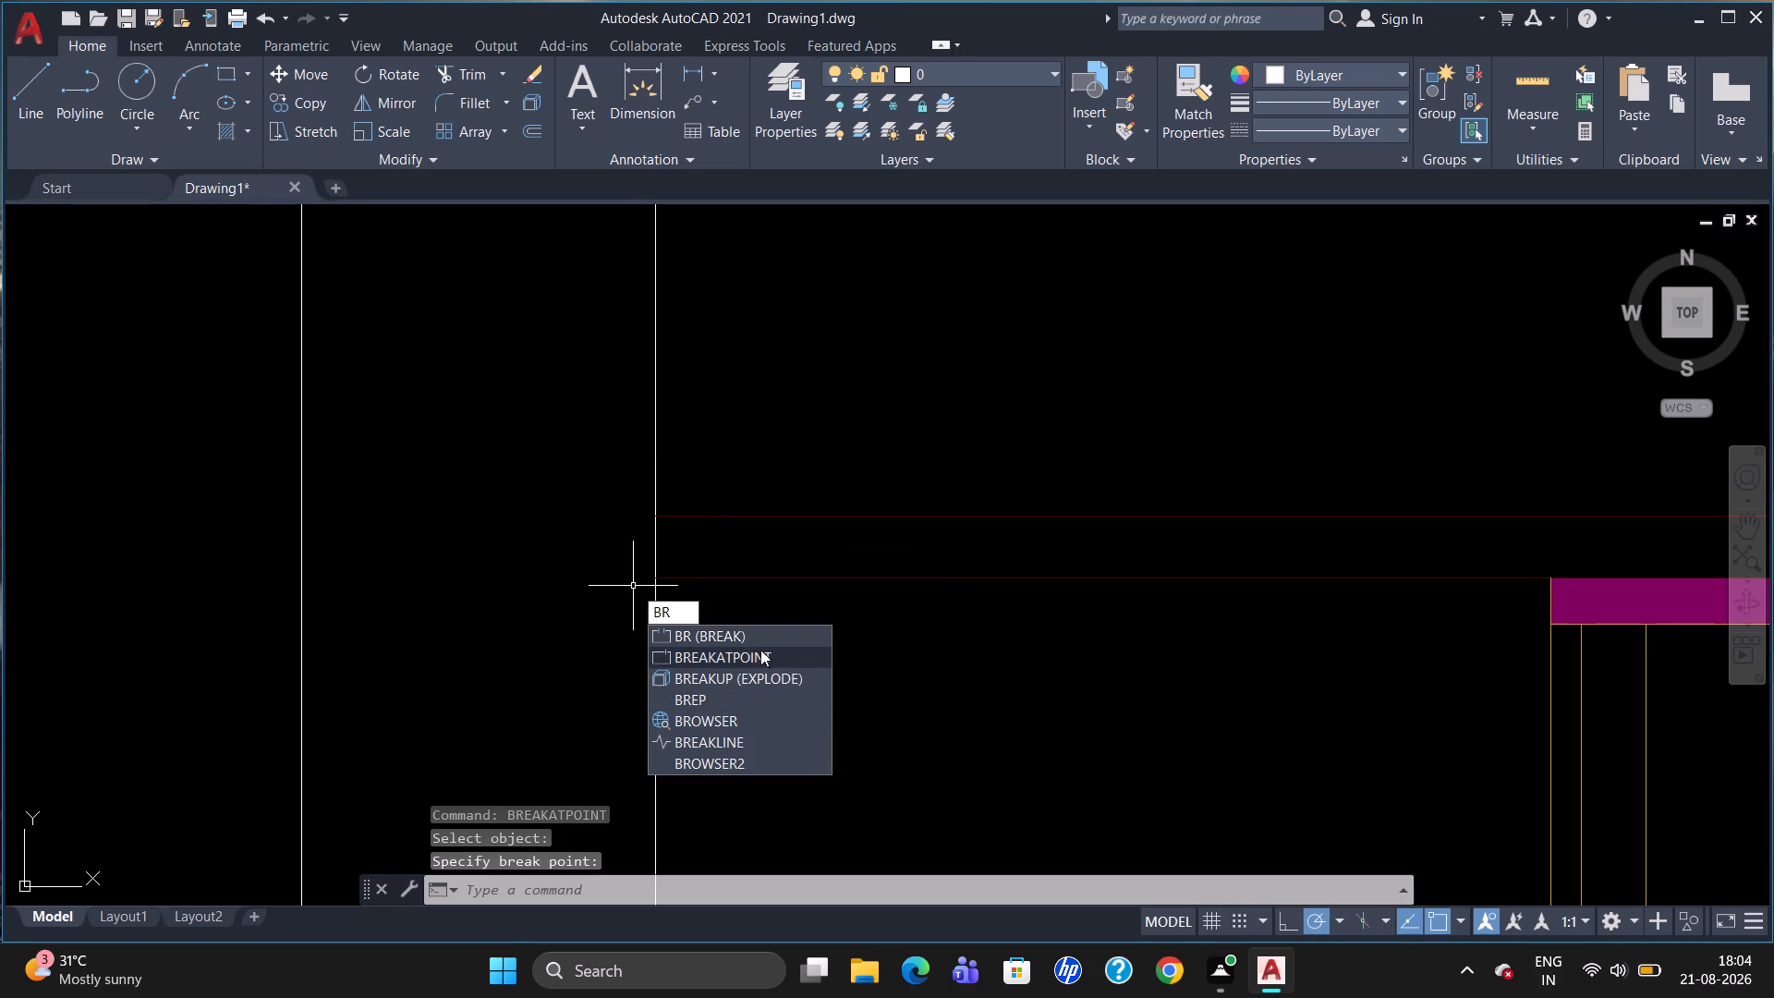
click(760, 651)
click(657, 557)
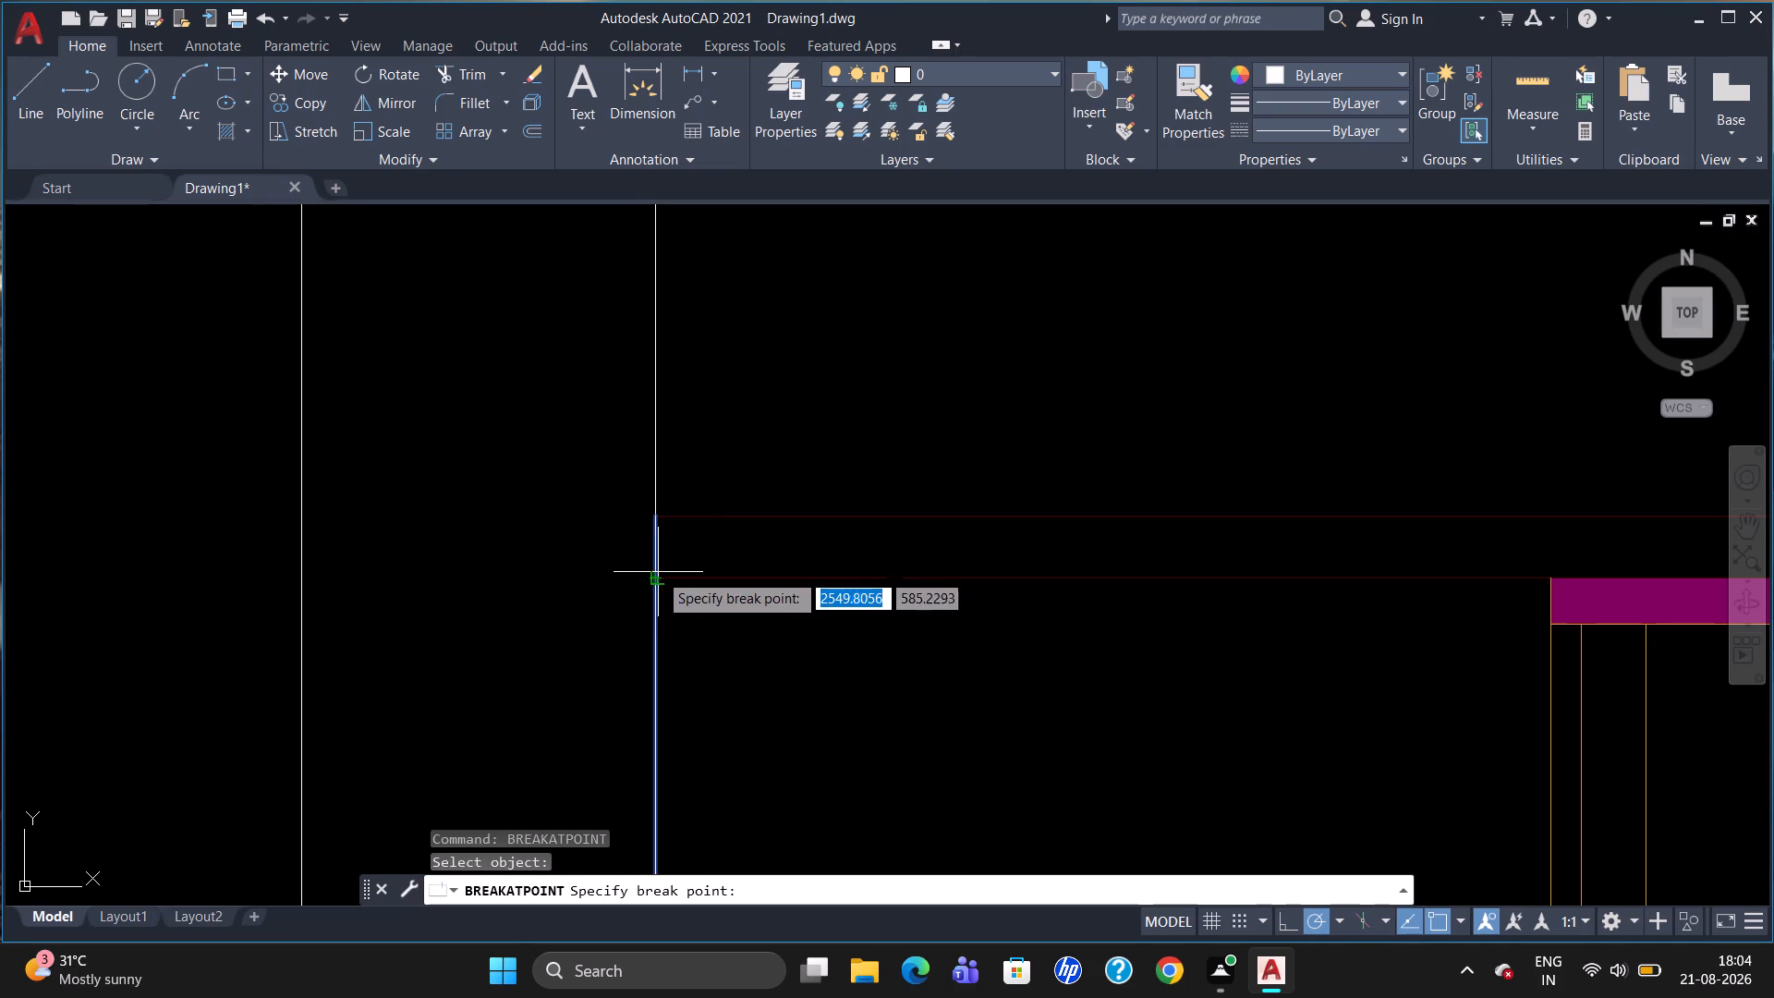
click(659, 571)
Set the short vertical line segment closing the long strip's left end to index colour 18.
scroll(675, 545, up, 3)
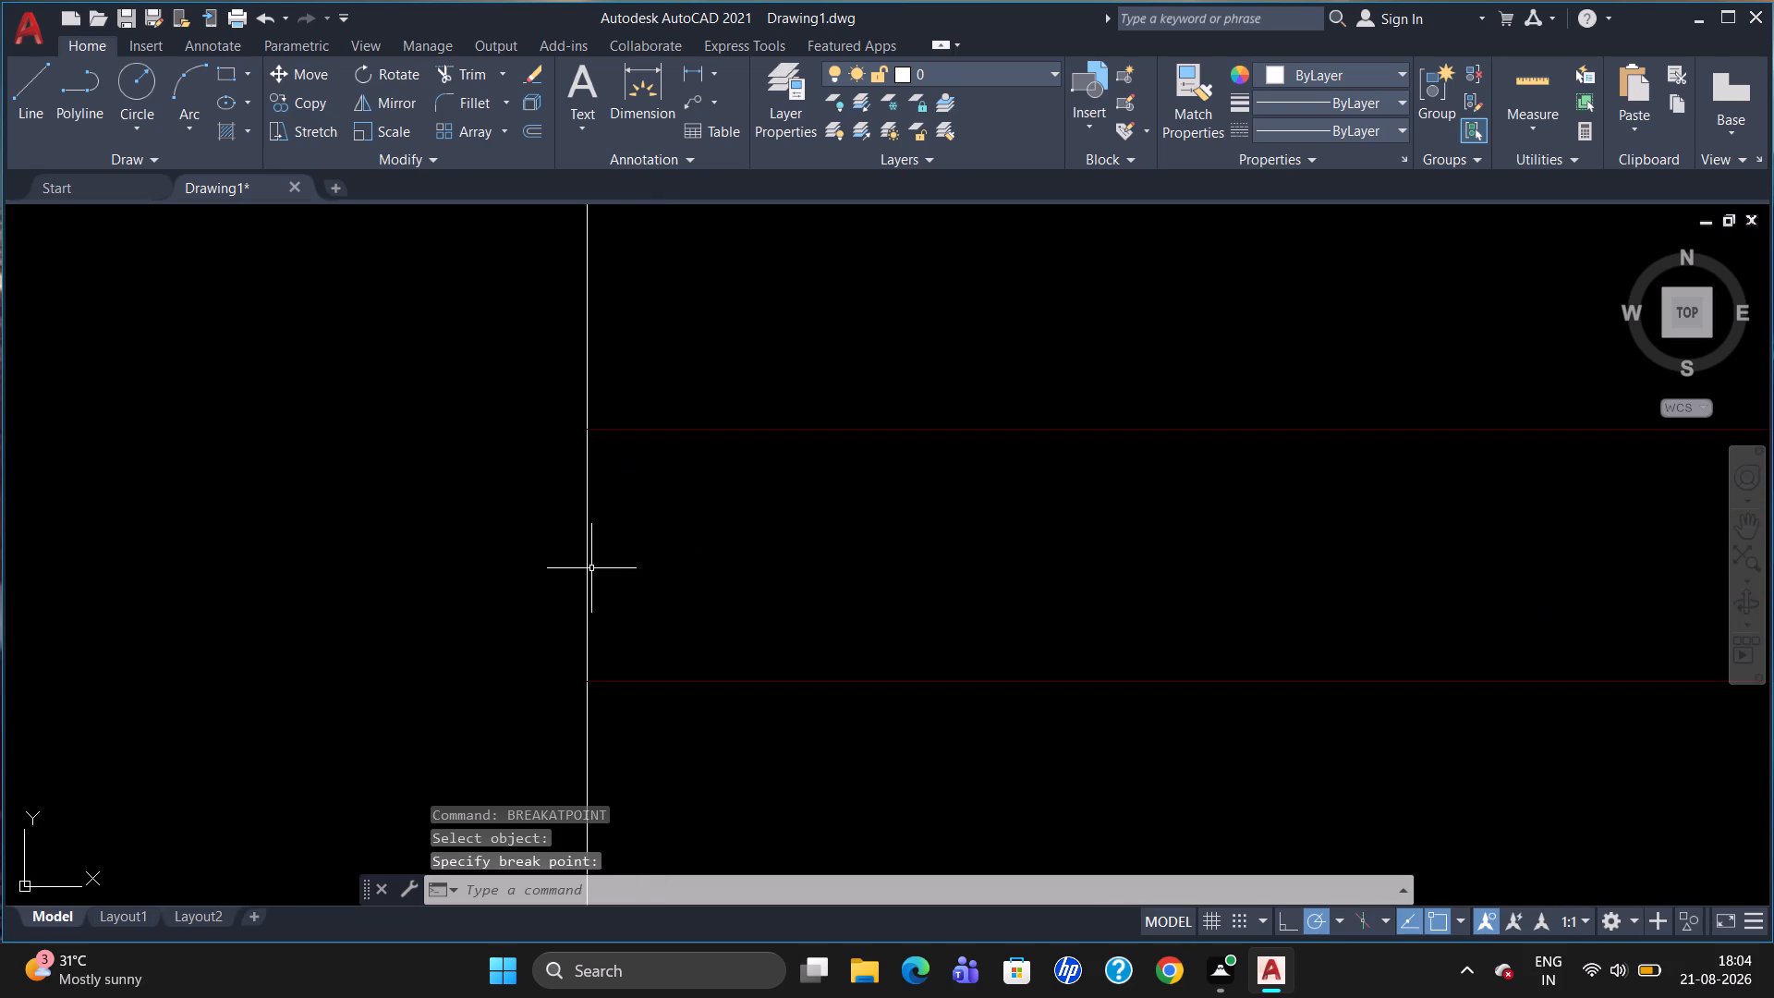
click(589, 565)
right_click(584, 562)
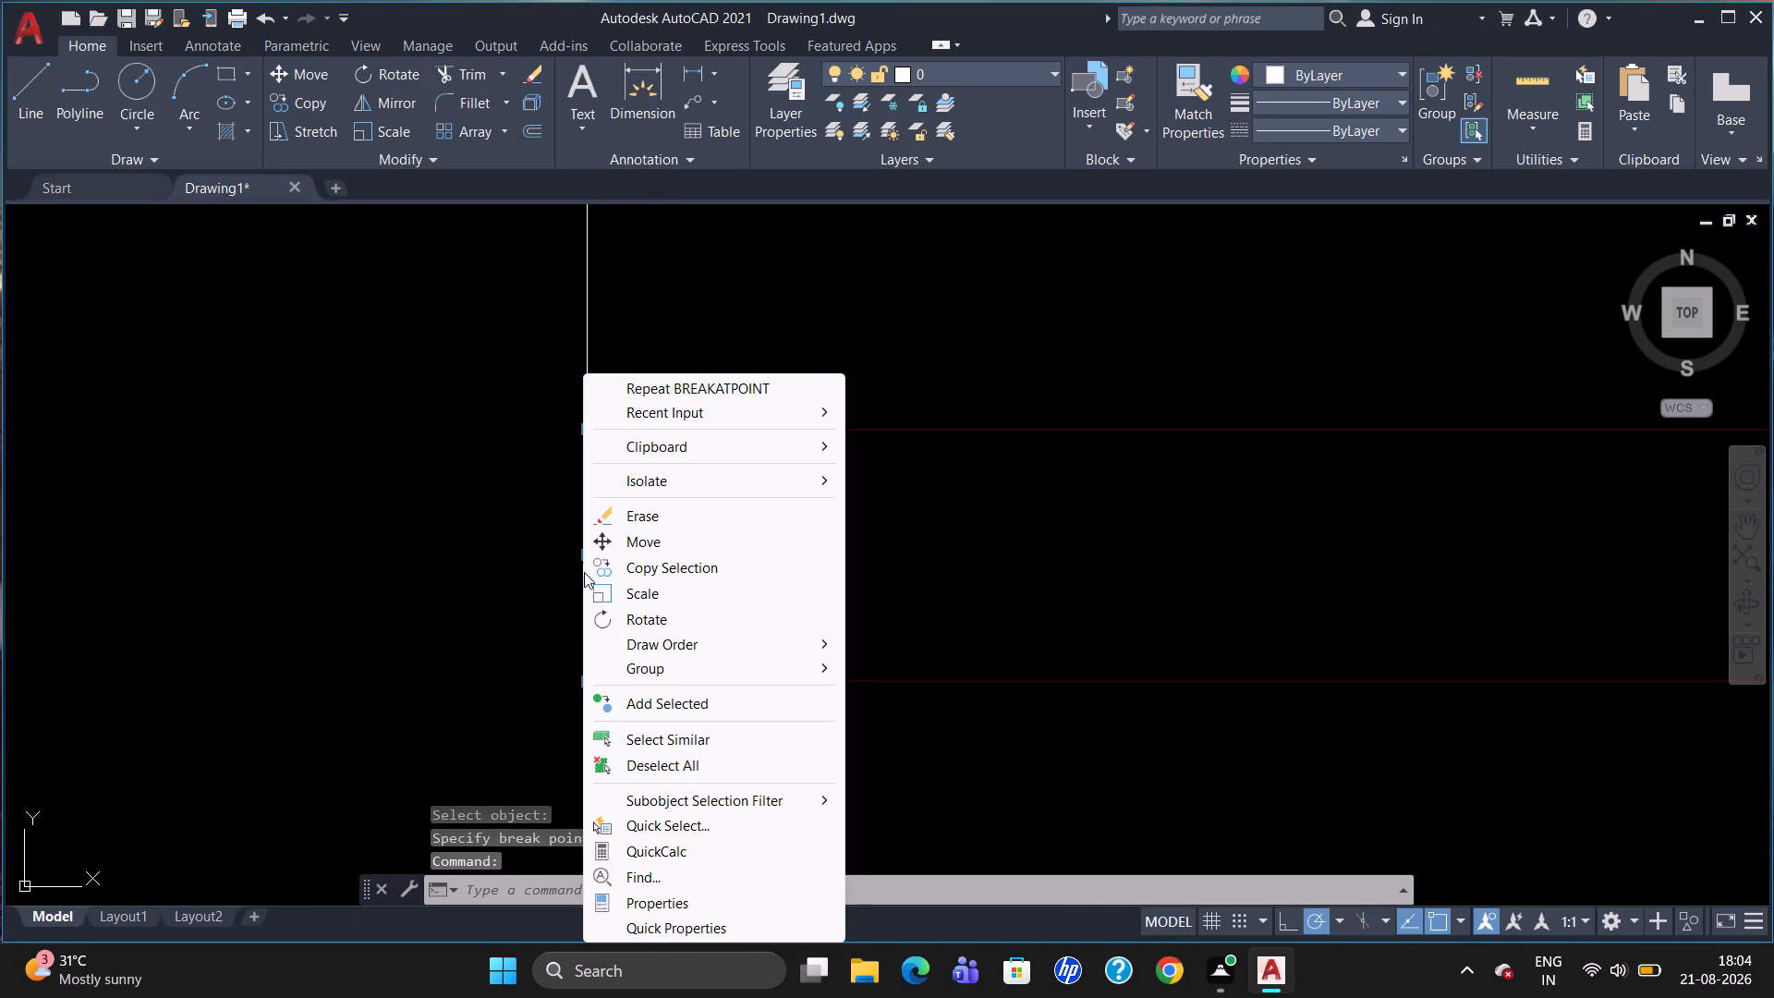
click(653, 890)
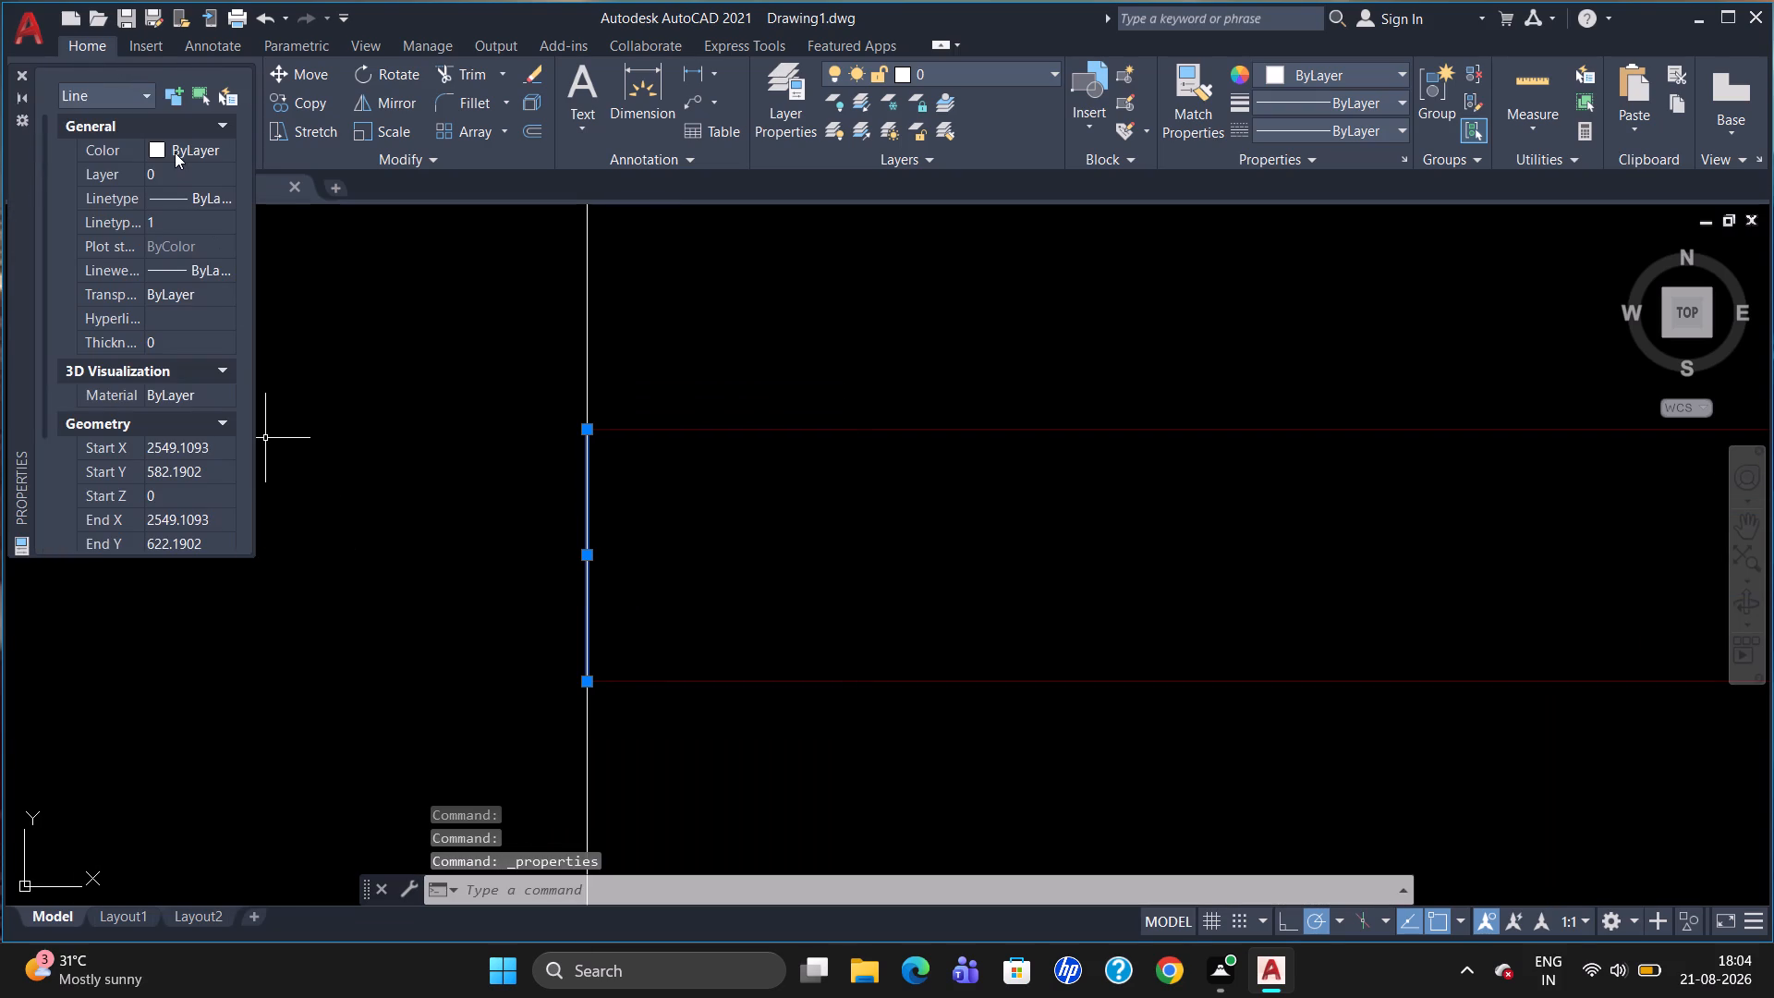
click(175, 151)
click(191, 149)
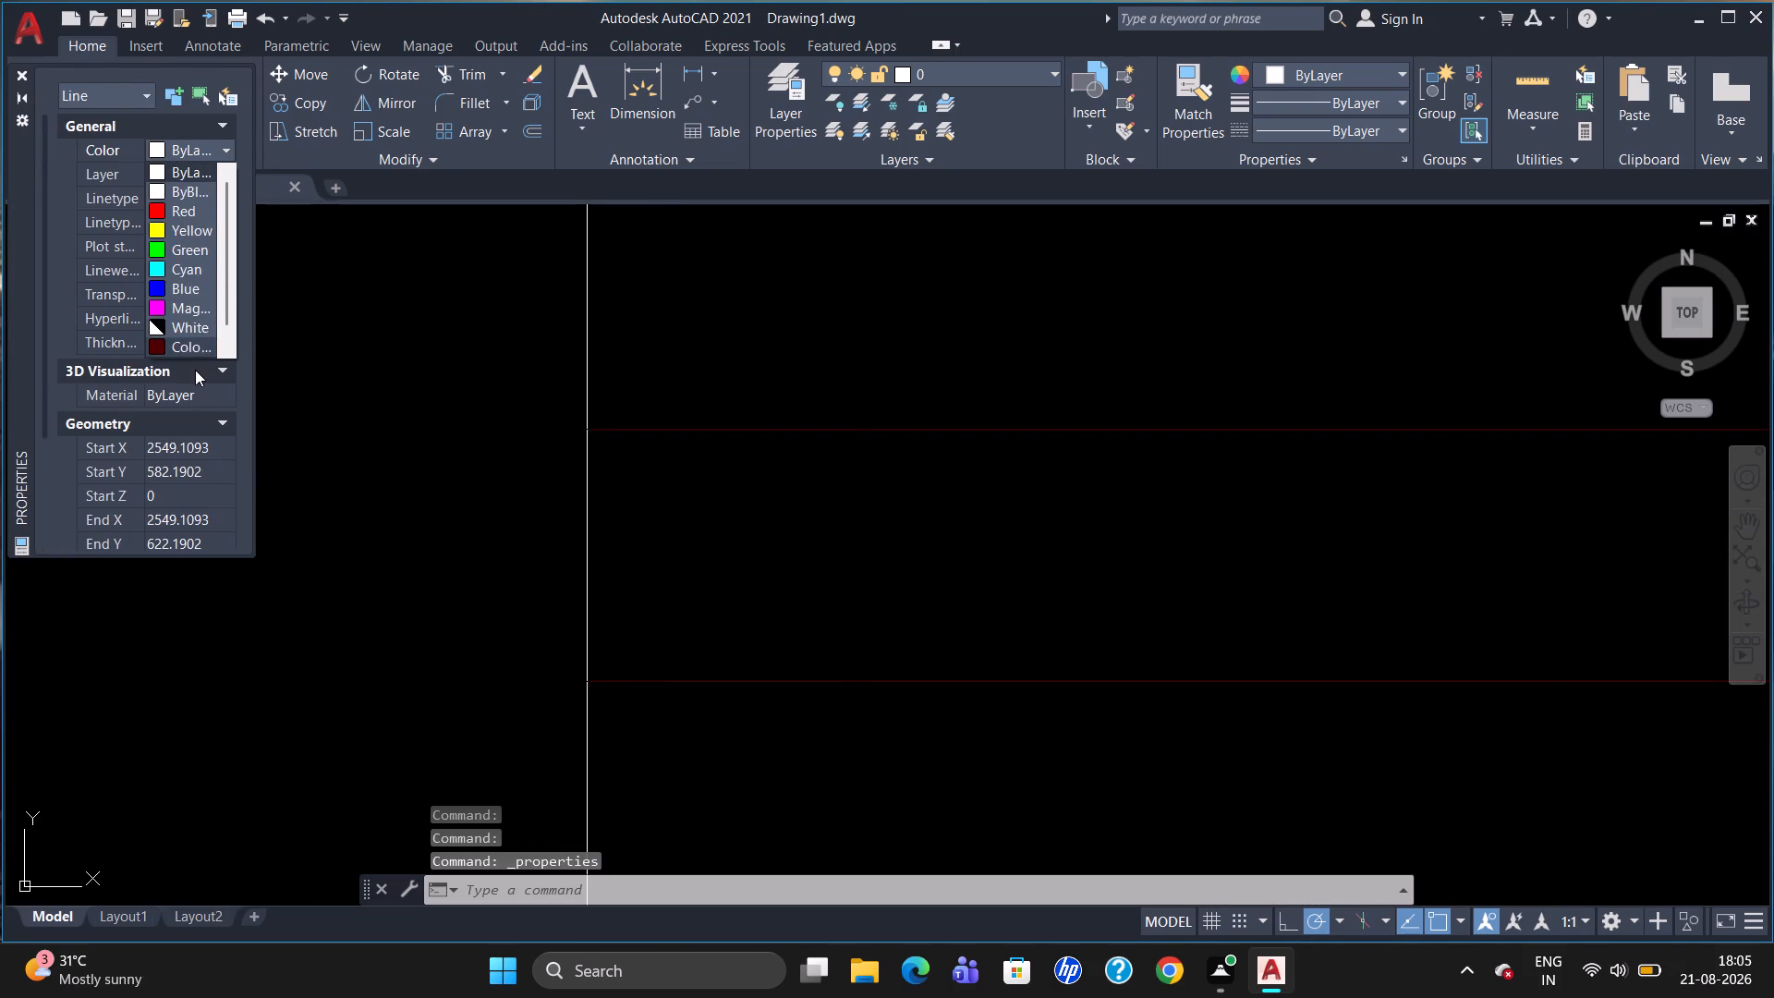
click(195, 347)
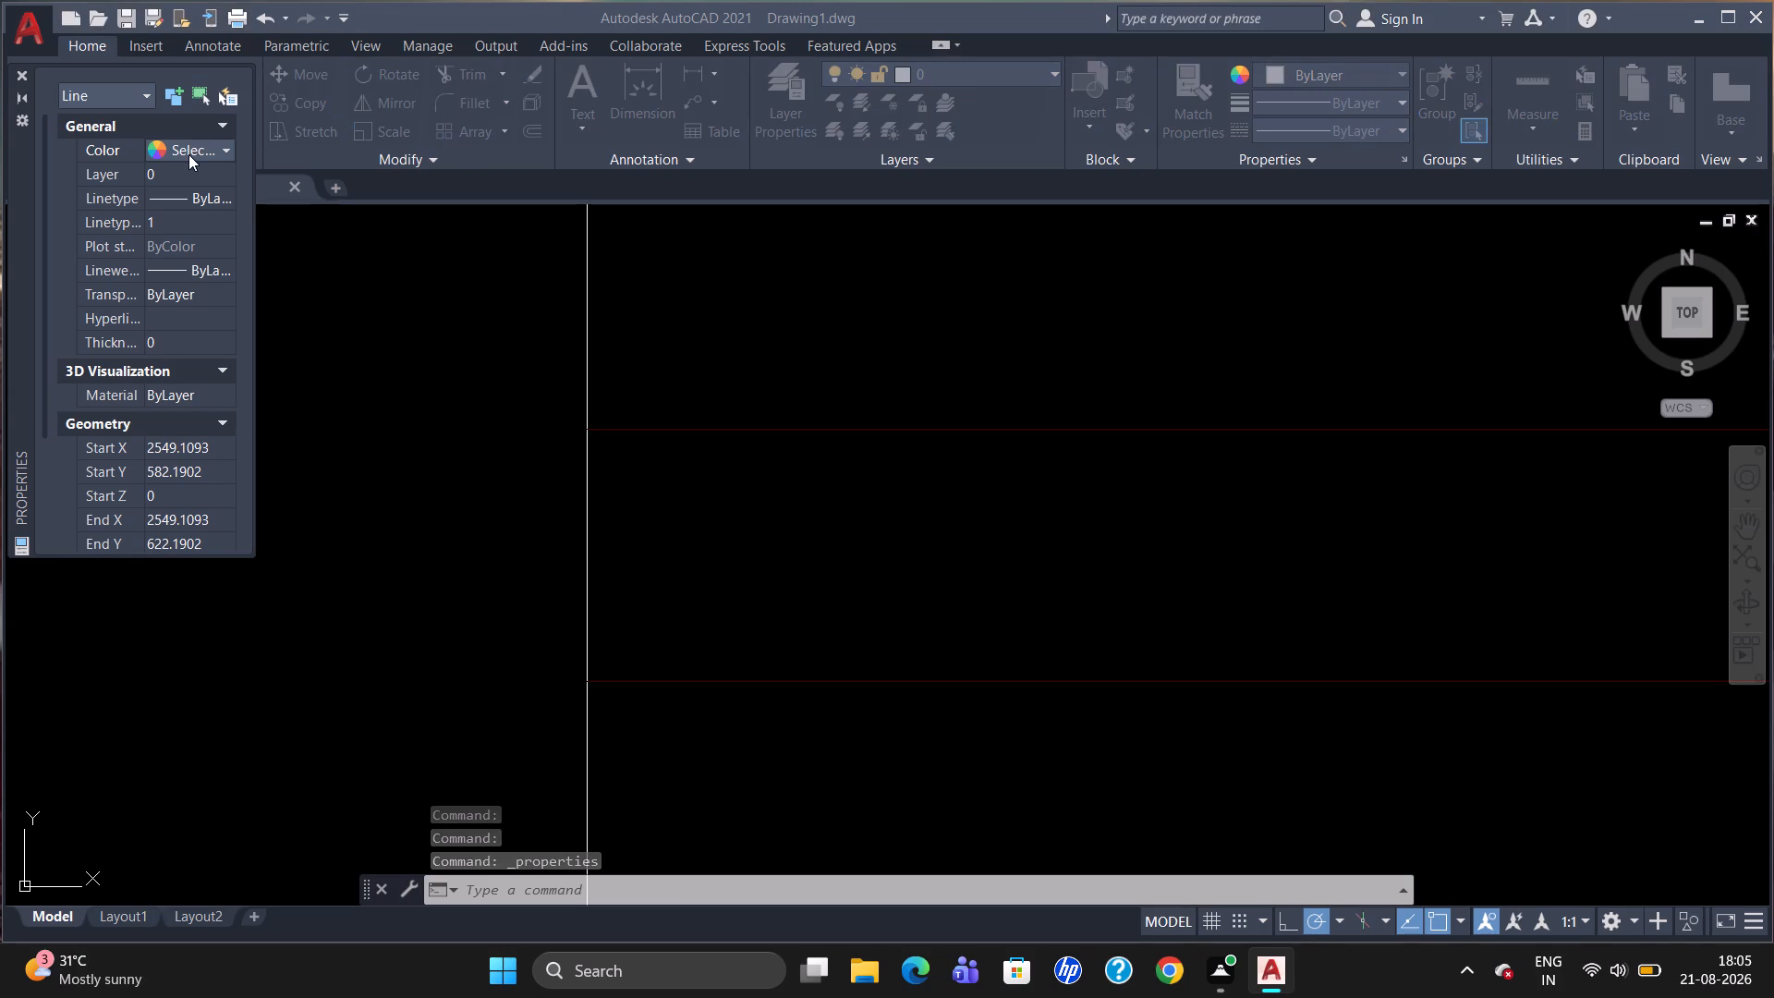
click(191, 149)
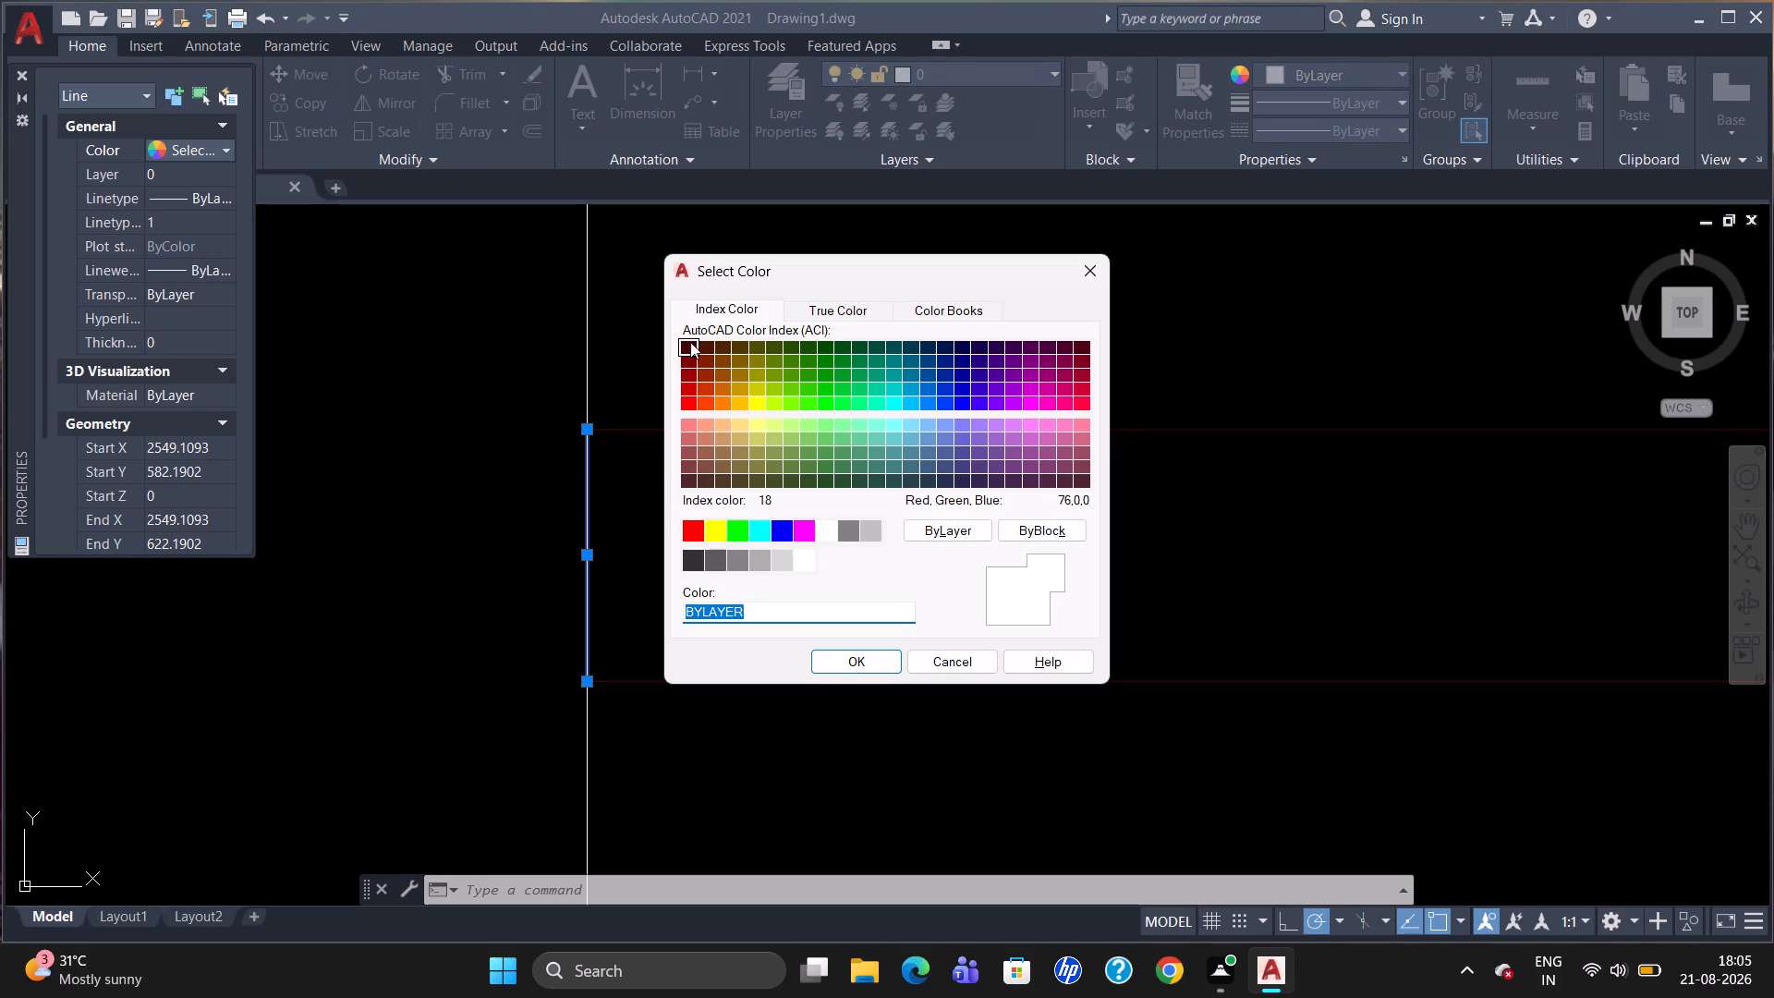
click(216, 151)
click(215, 151)
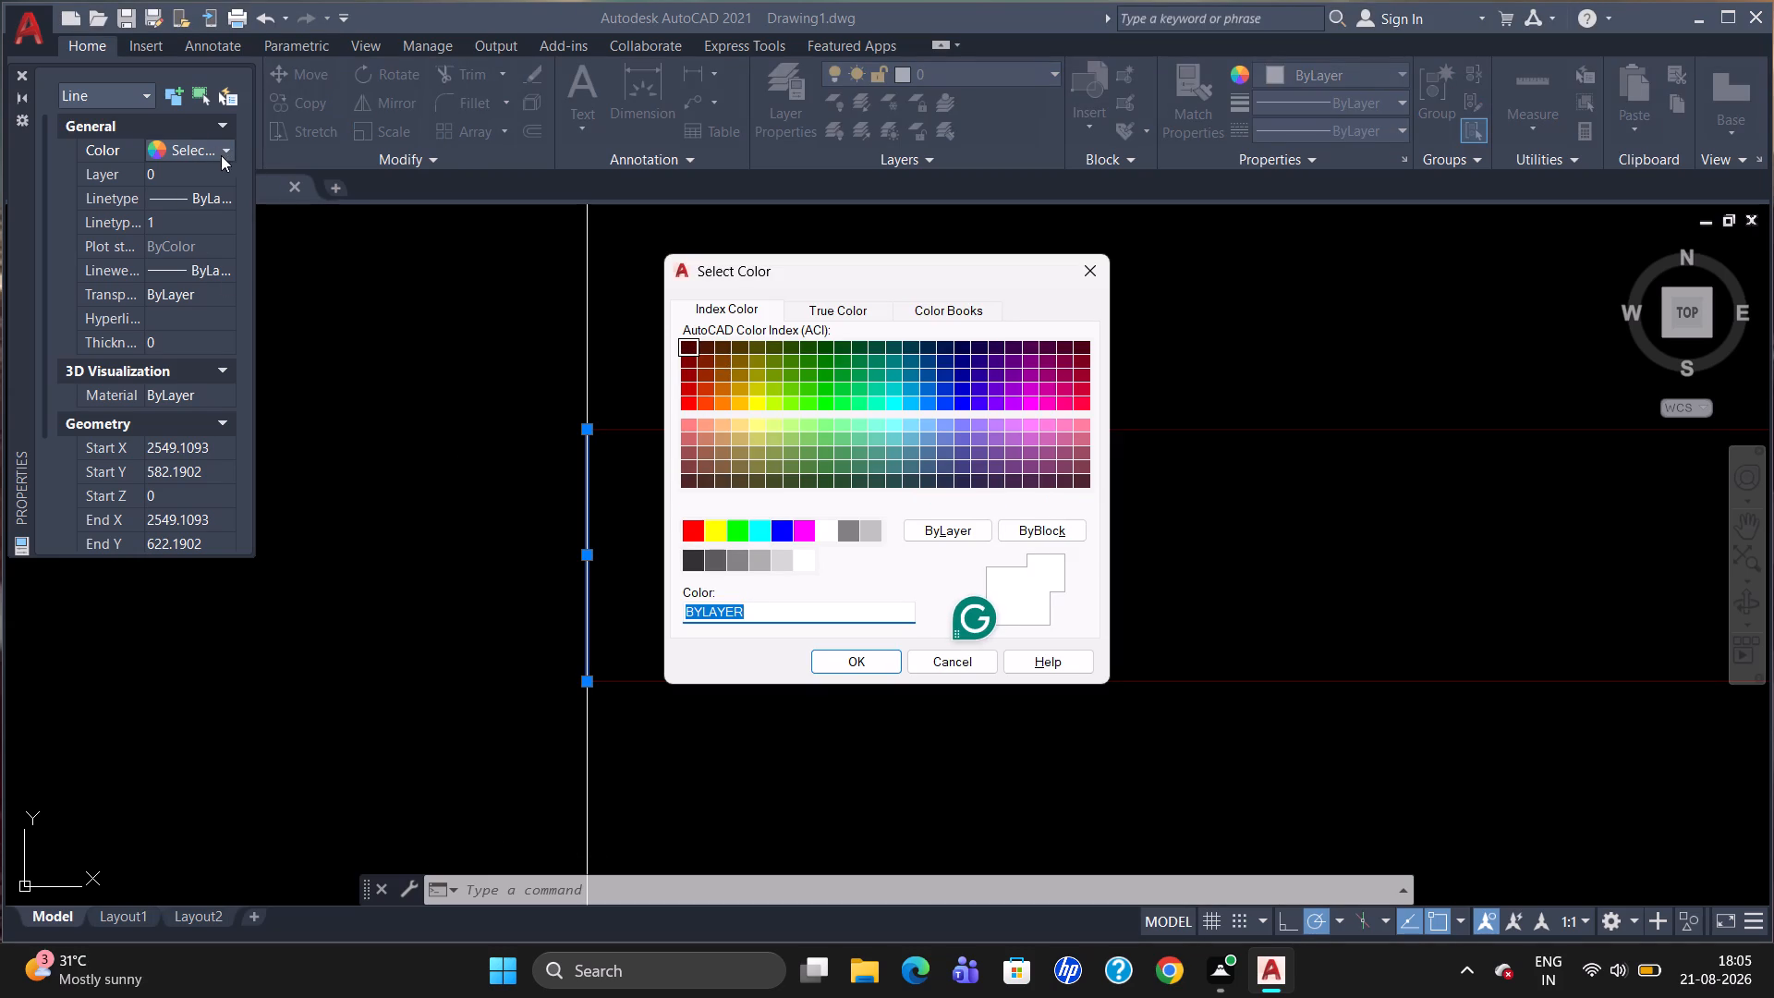
click(1086, 259)
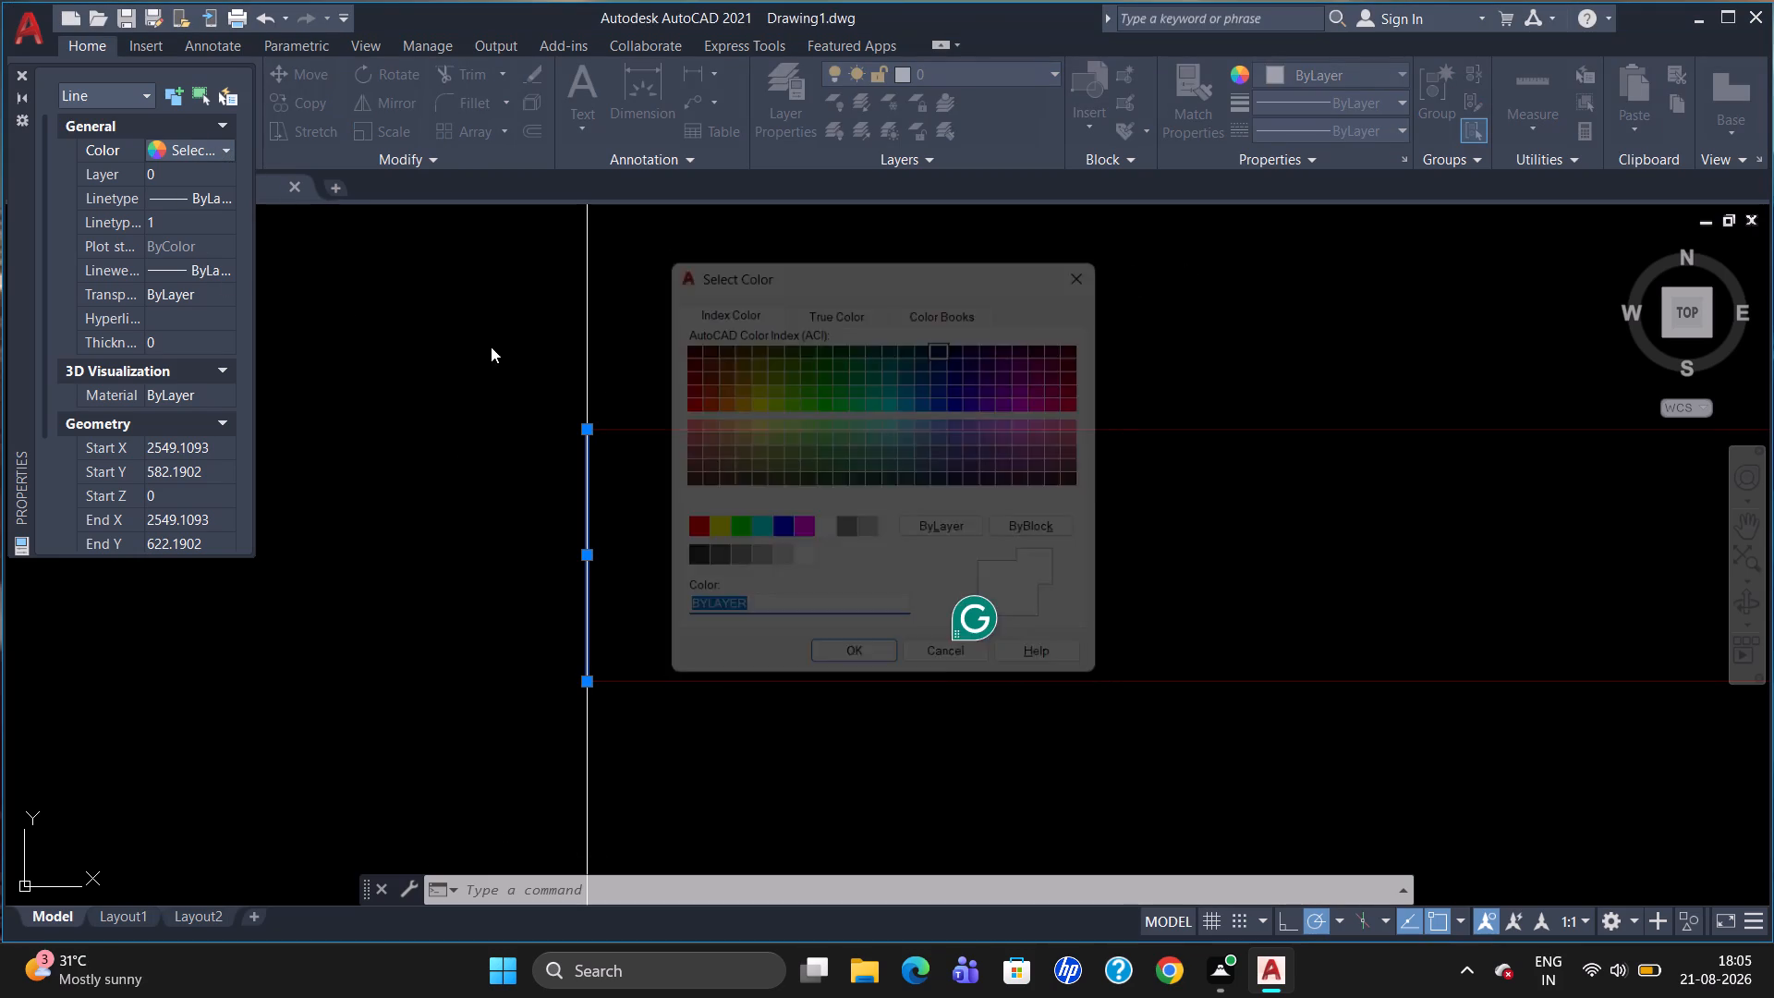
click(221, 151)
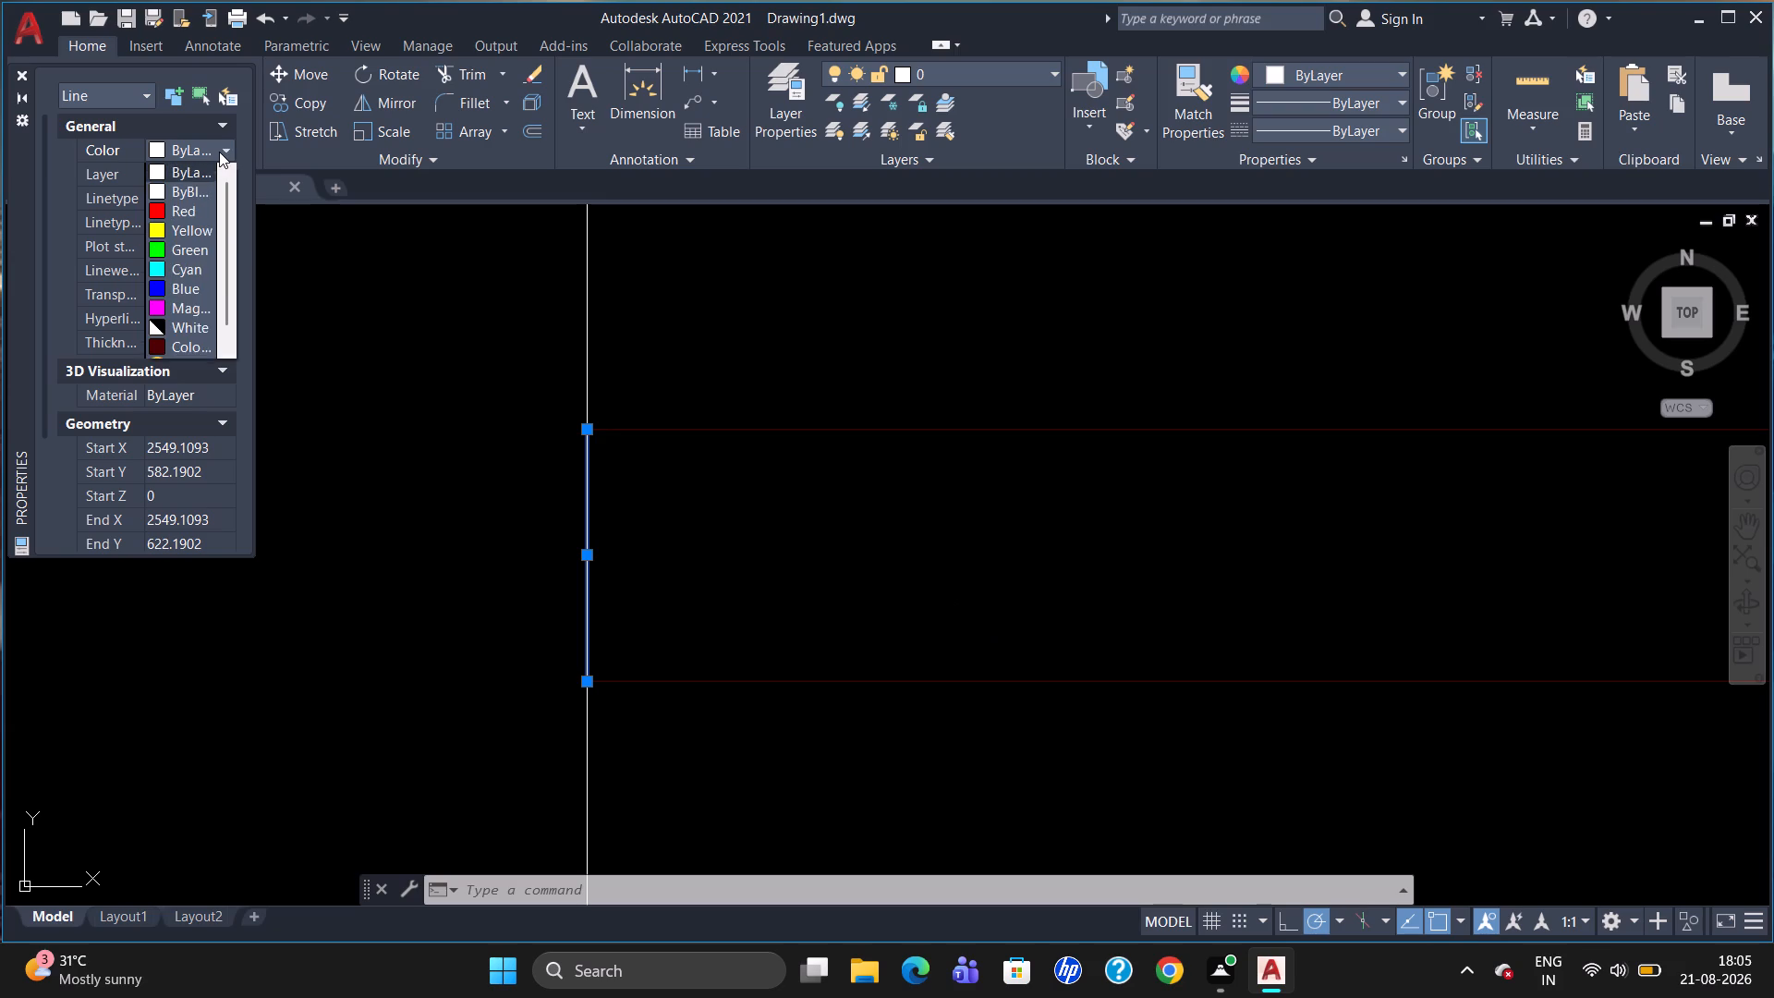
click(188, 327)
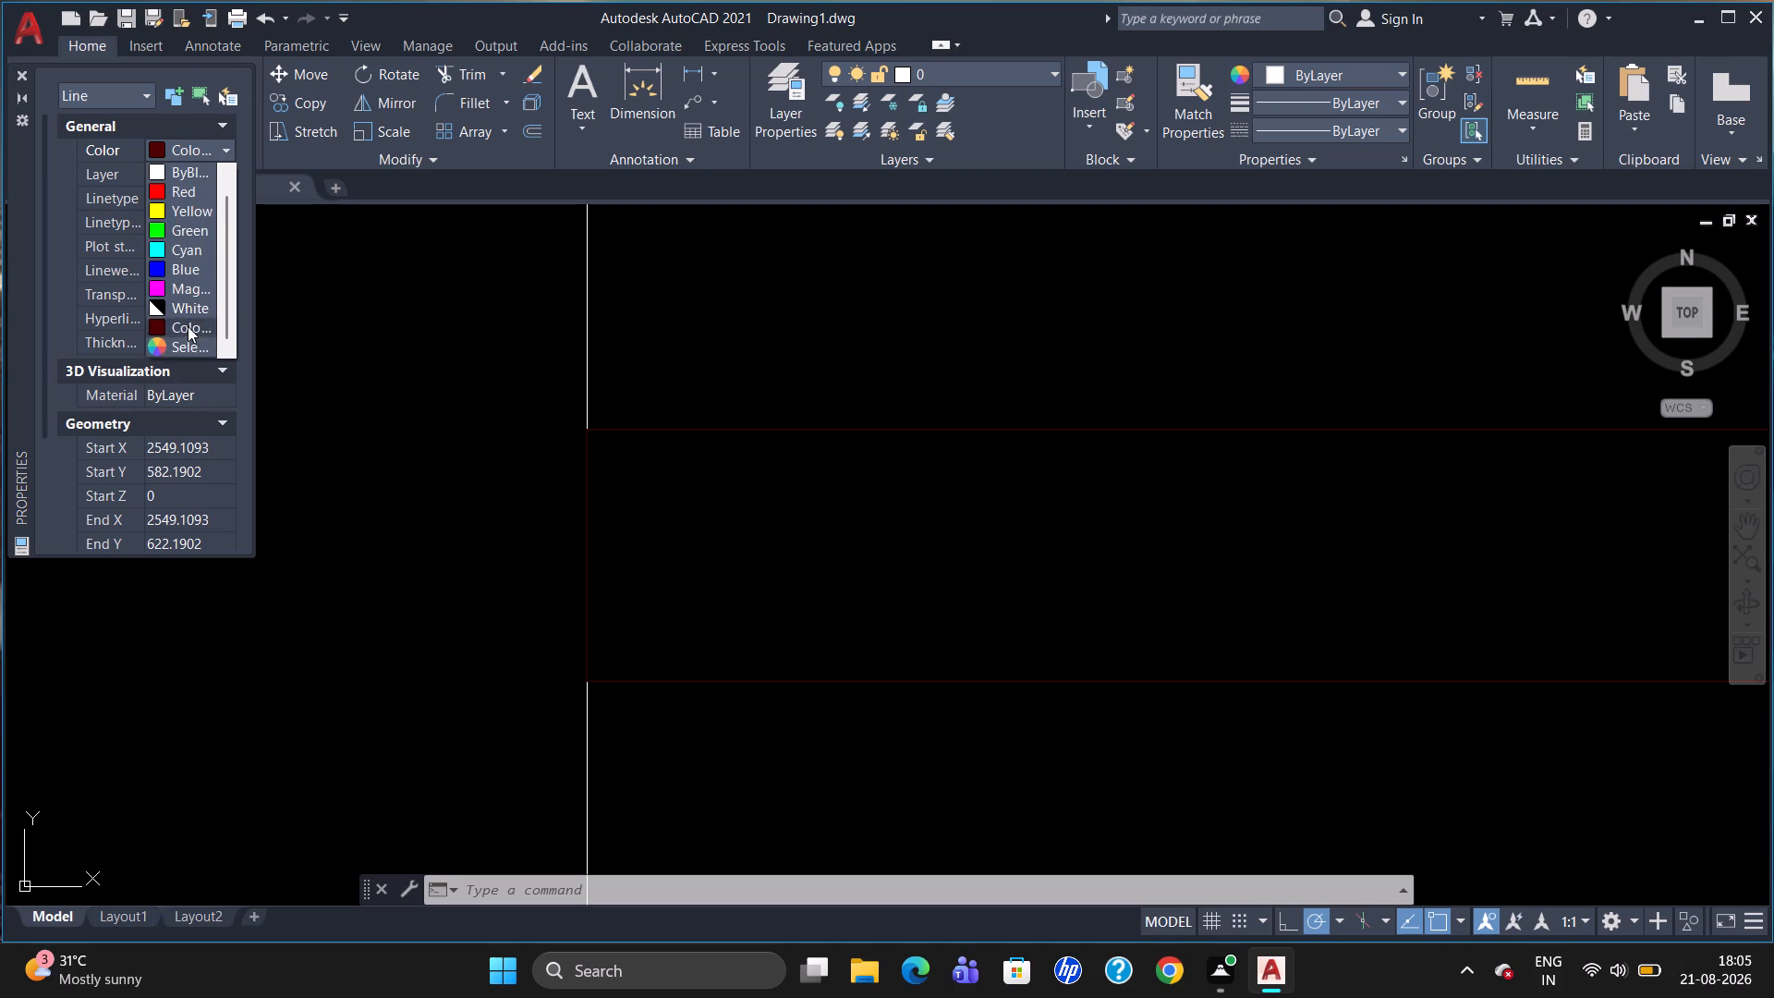
key(Escape)
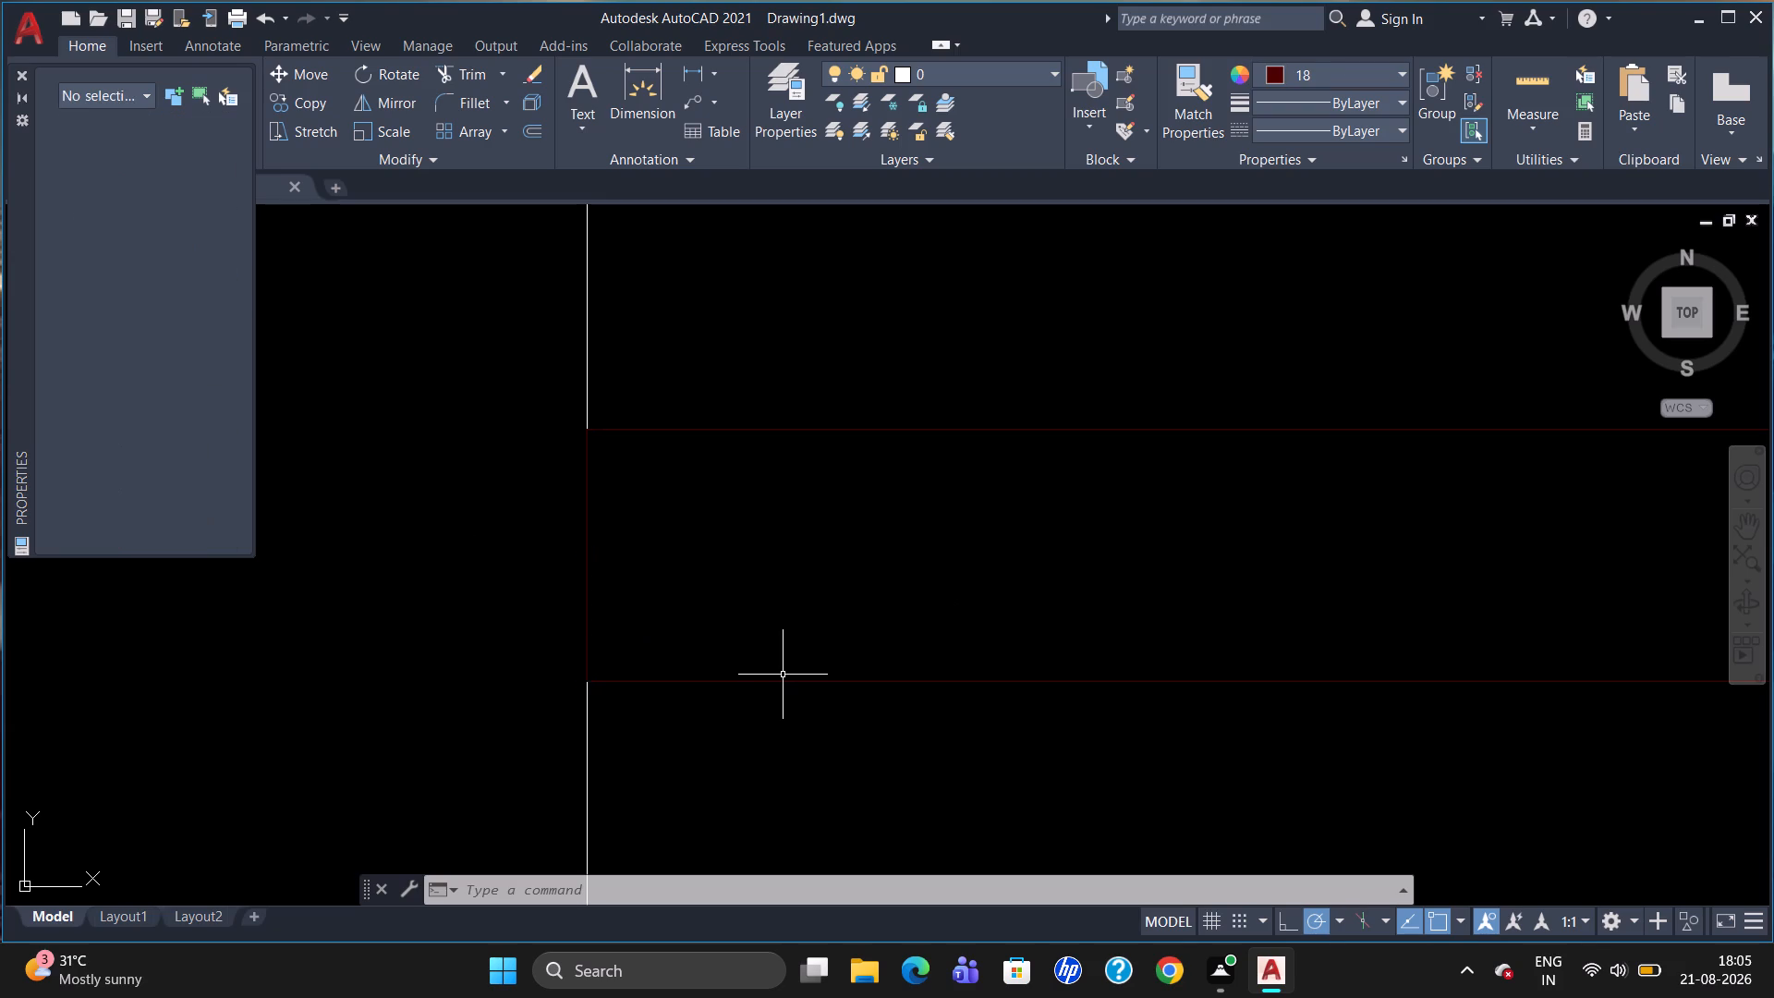
click(23, 75)
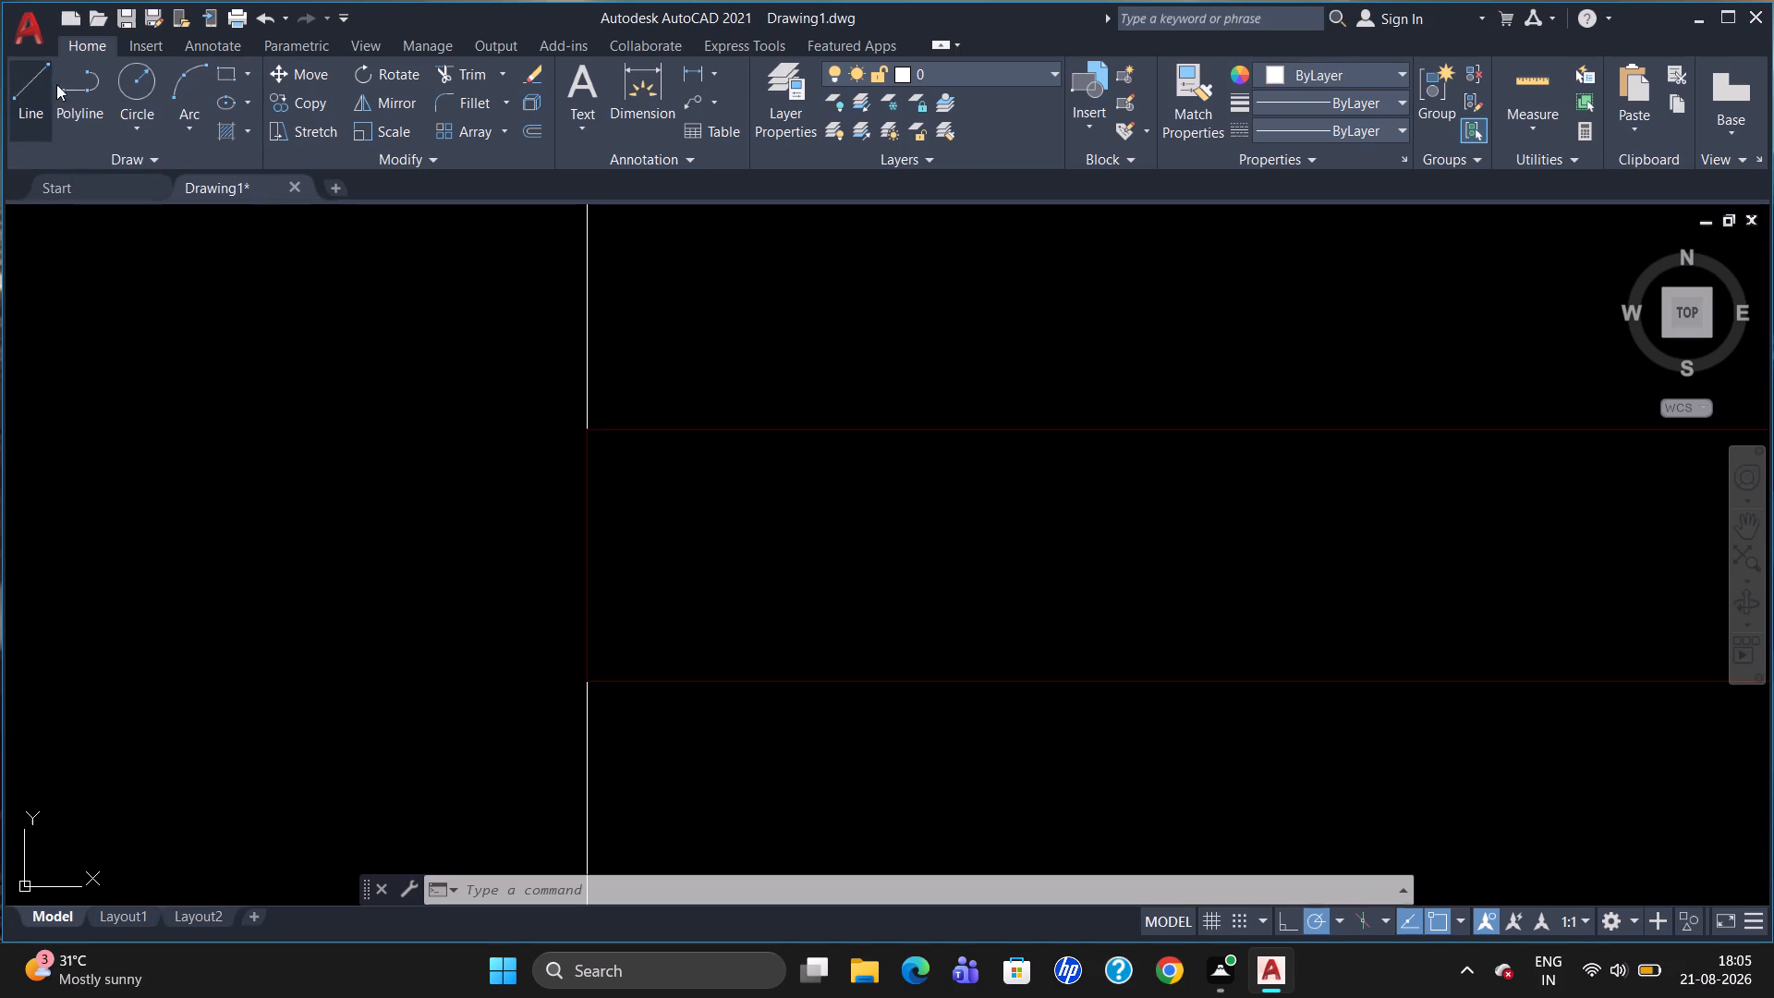
Examine the long strip's boundary lines from its left end to the area below the slatted compartment.
scroll(1403, 462, down, 2)
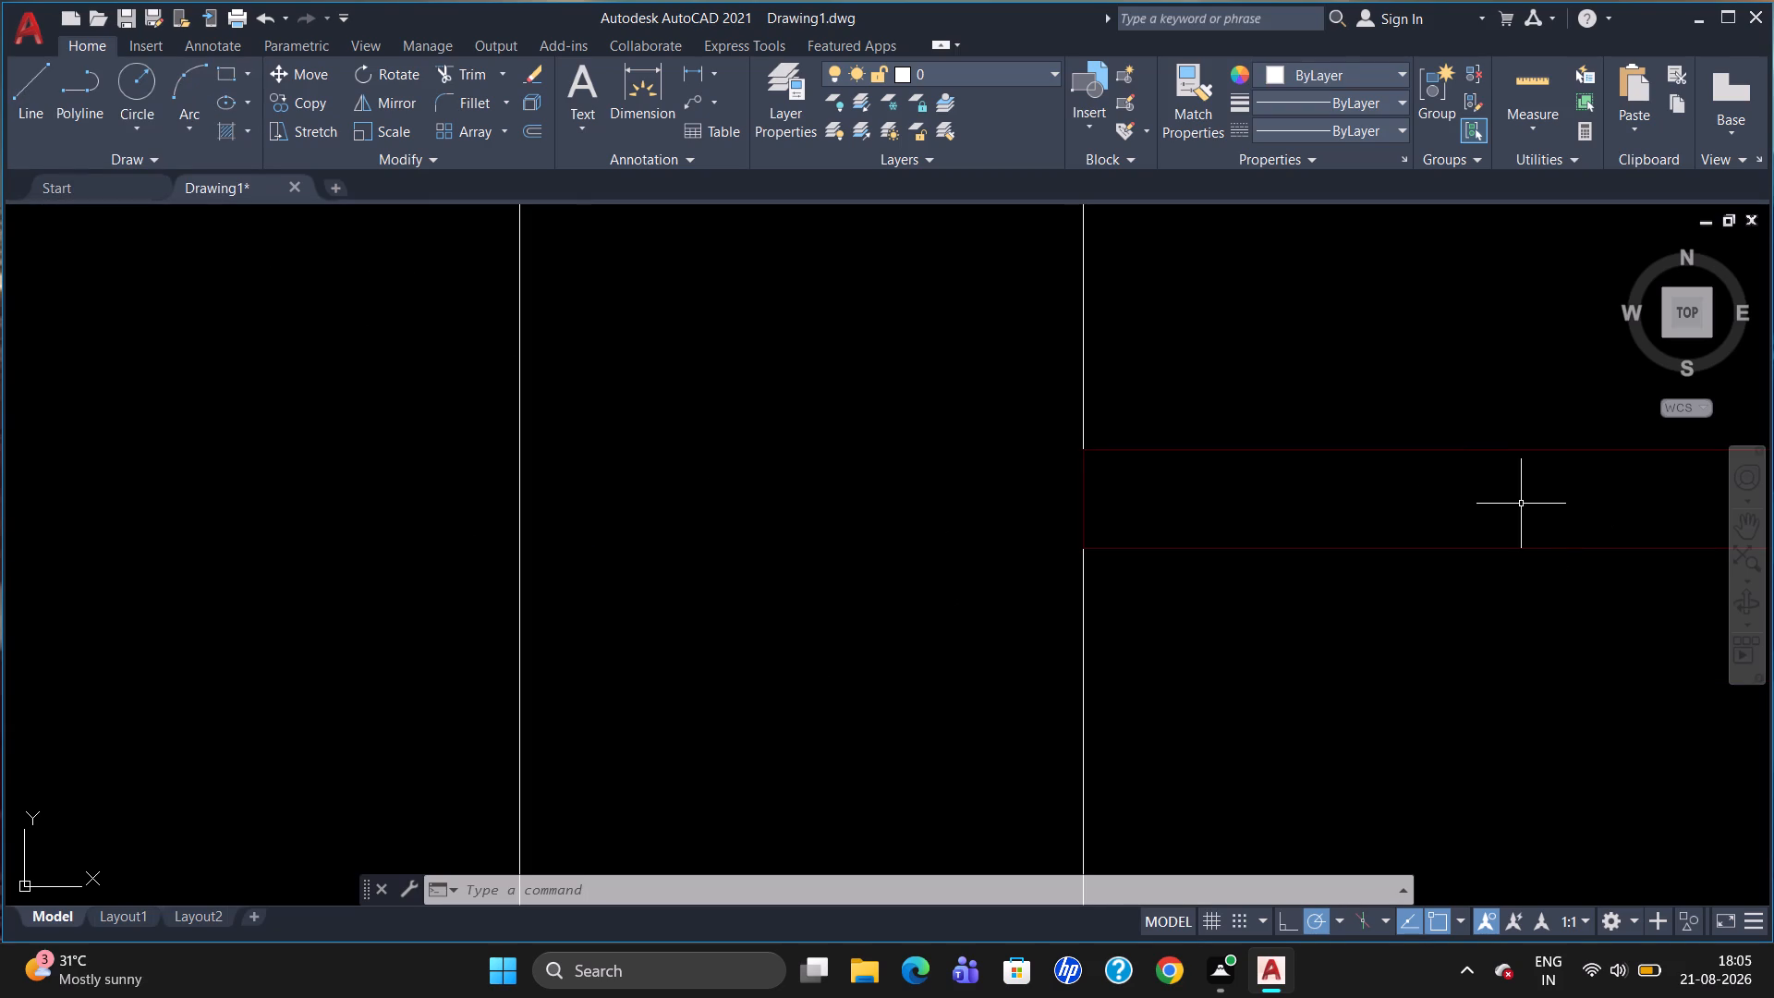
scroll(1422, 504, up, 3)
scroll(1280, 510, down, 3)
scroll(1443, 570, down, 1)
scroll(1558, 517, up, 2)
scroll(1527, 512, down, 5)
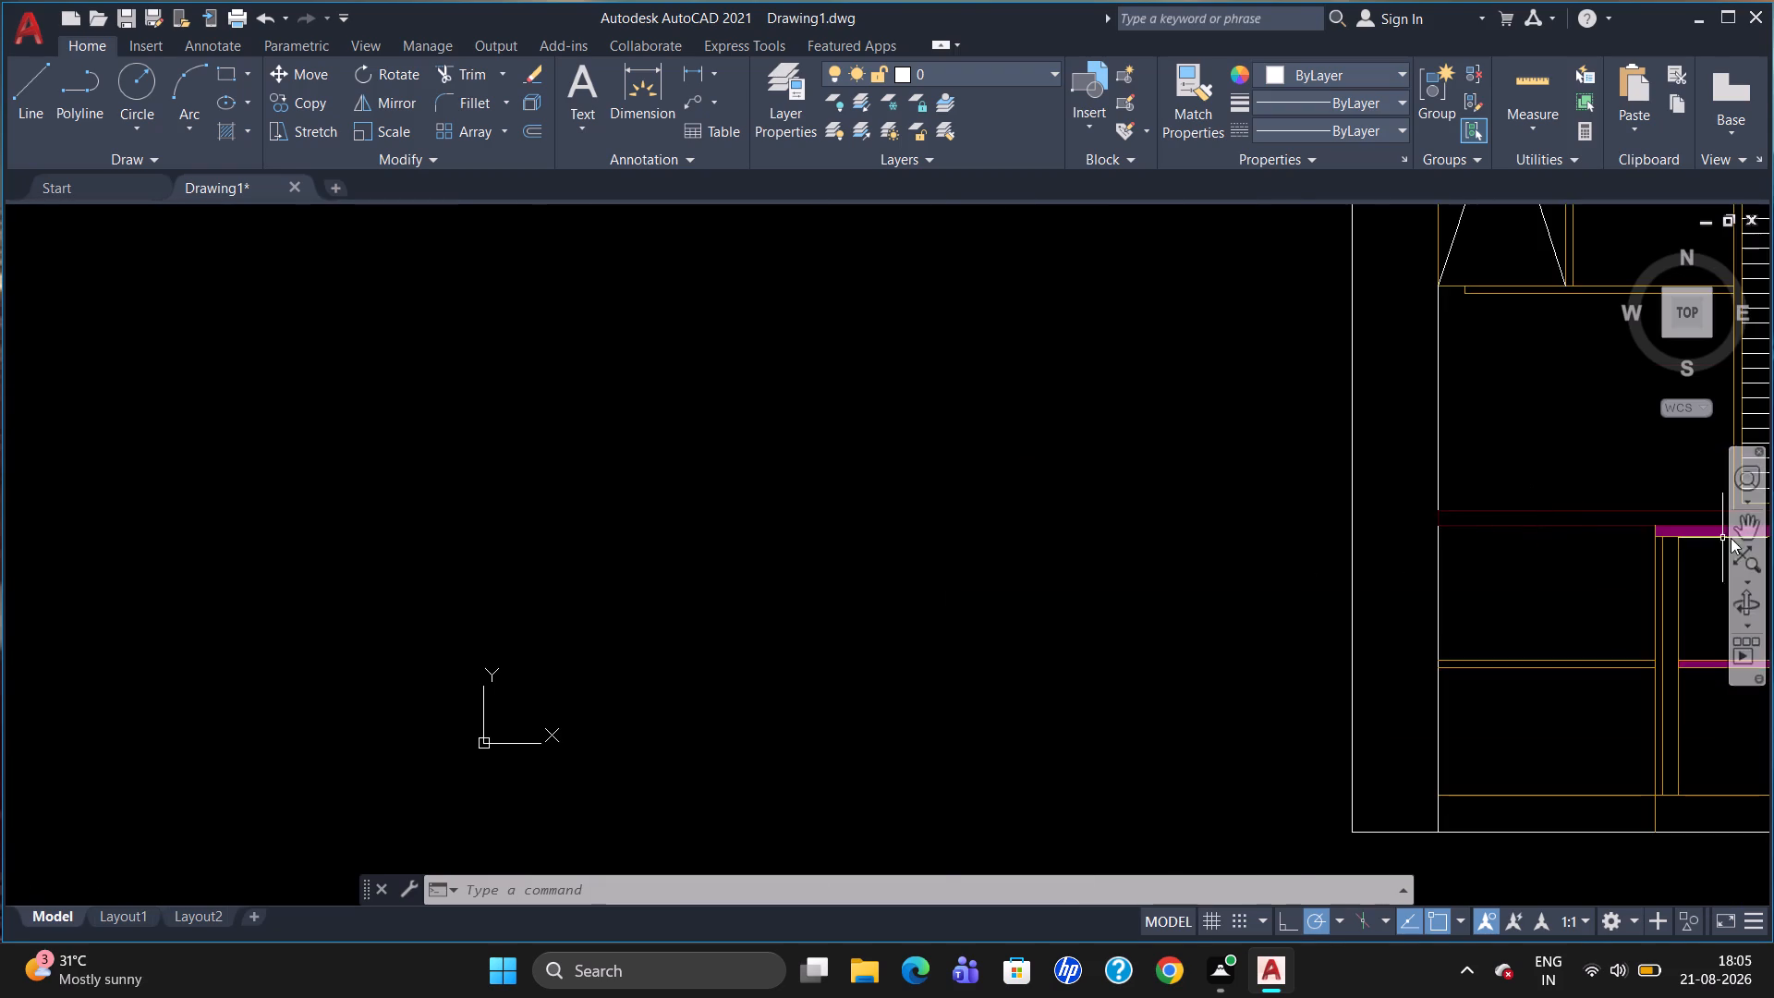
scroll(1697, 532, up, 6)
scroll(1428, 558, down, 5)
scroll(1598, 521, up, 3)
scroll(1573, 518, down, 5)
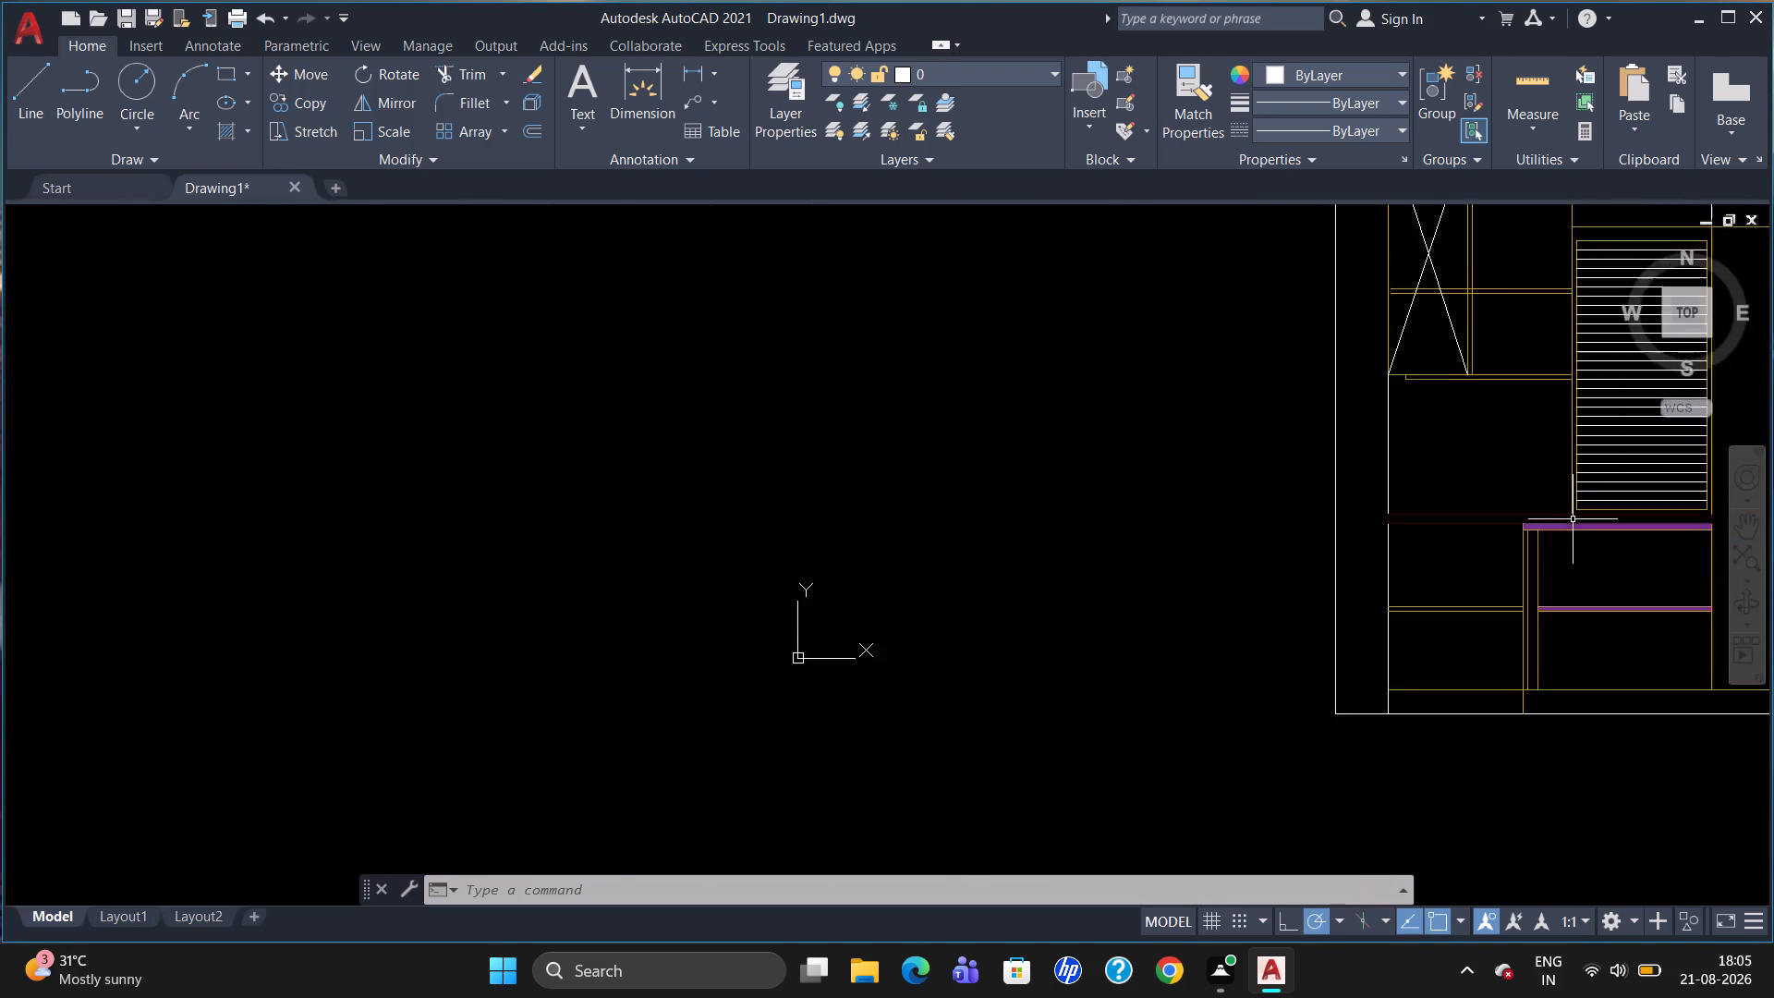
scroll(1574, 520, down, 1)
scroll(1623, 512, up, 6)
scroll(1545, 522, down, 3)
scroll(1634, 526, up, 4)
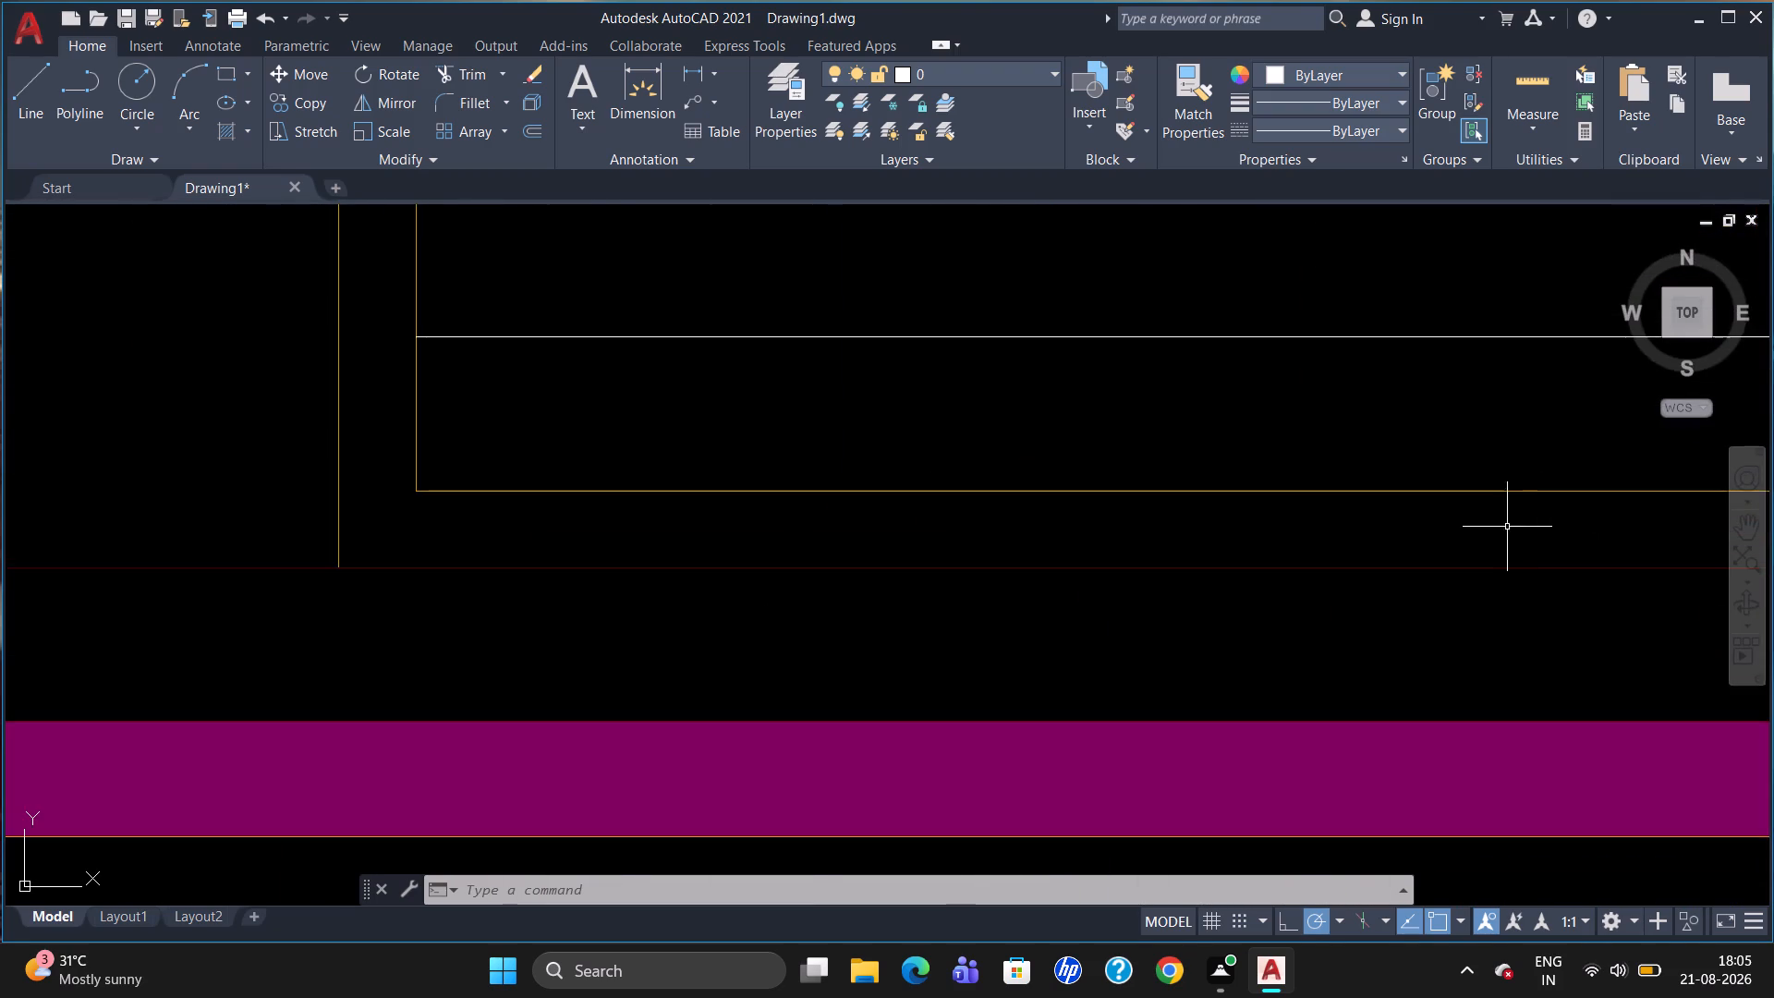
scroll(1485, 527, down, 3)
scroll(1592, 523, up, 3)
scroll(1528, 517, down, 4)
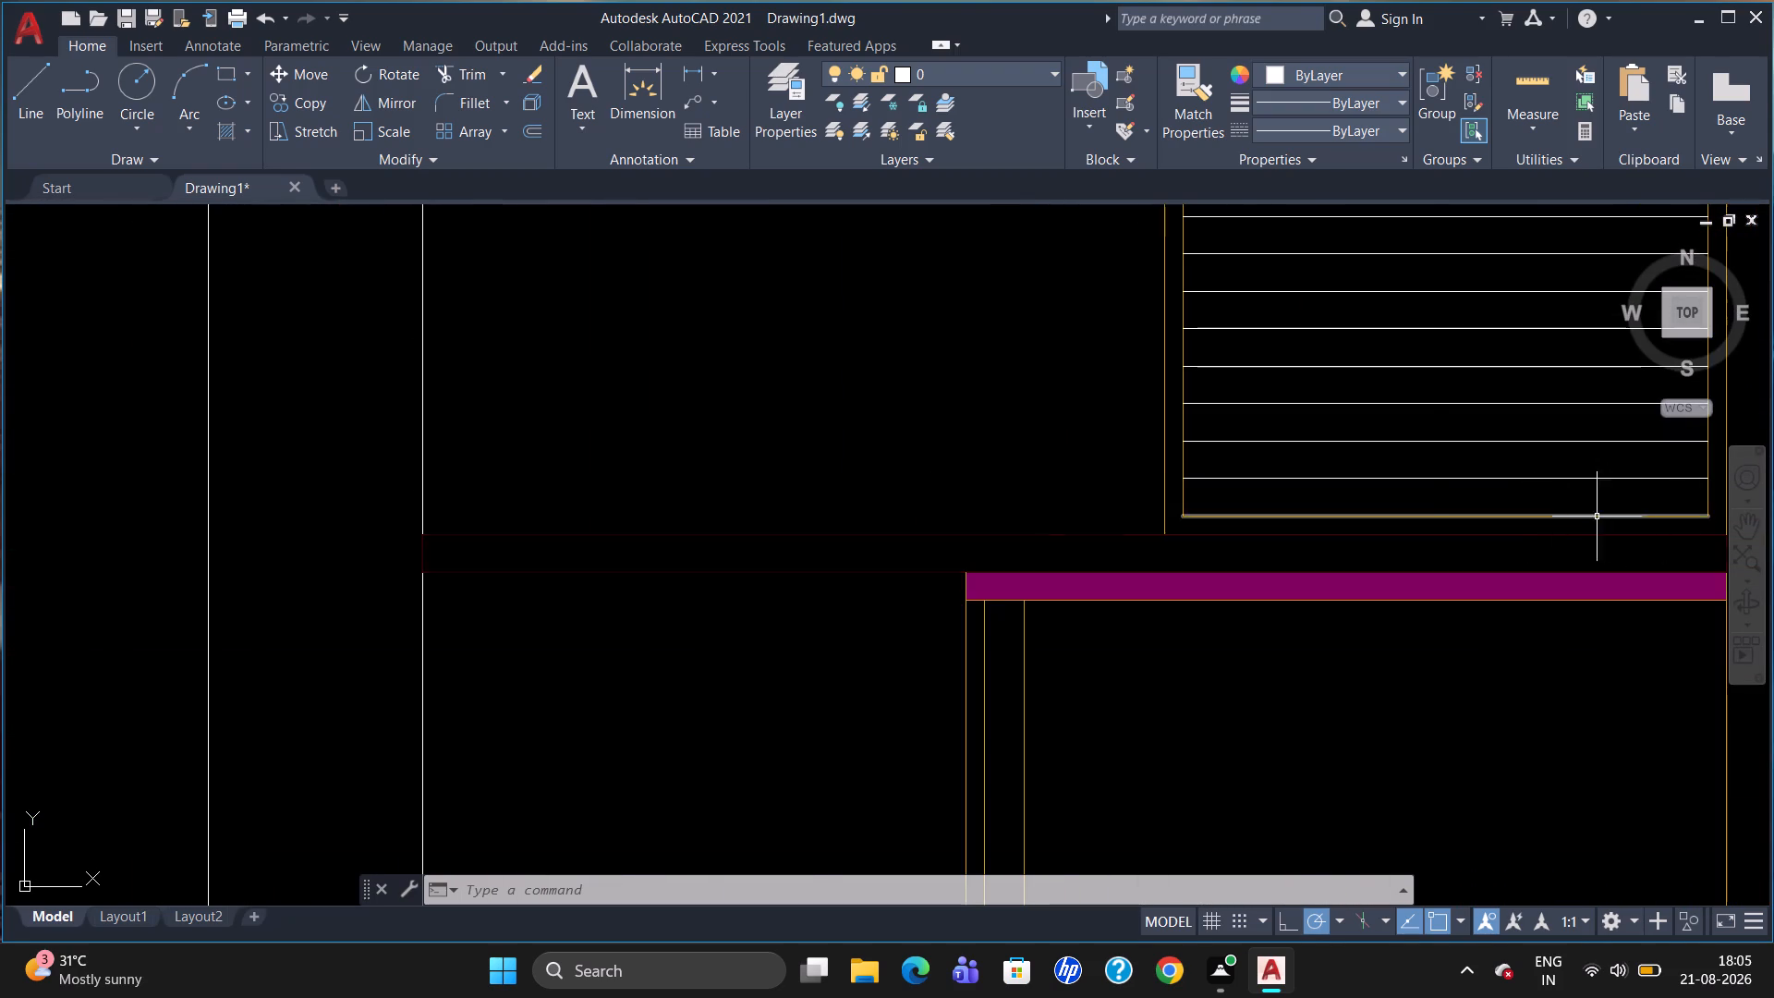
scroll(1596, 517, down, 2)
scroll(1596, 518, up, 1)
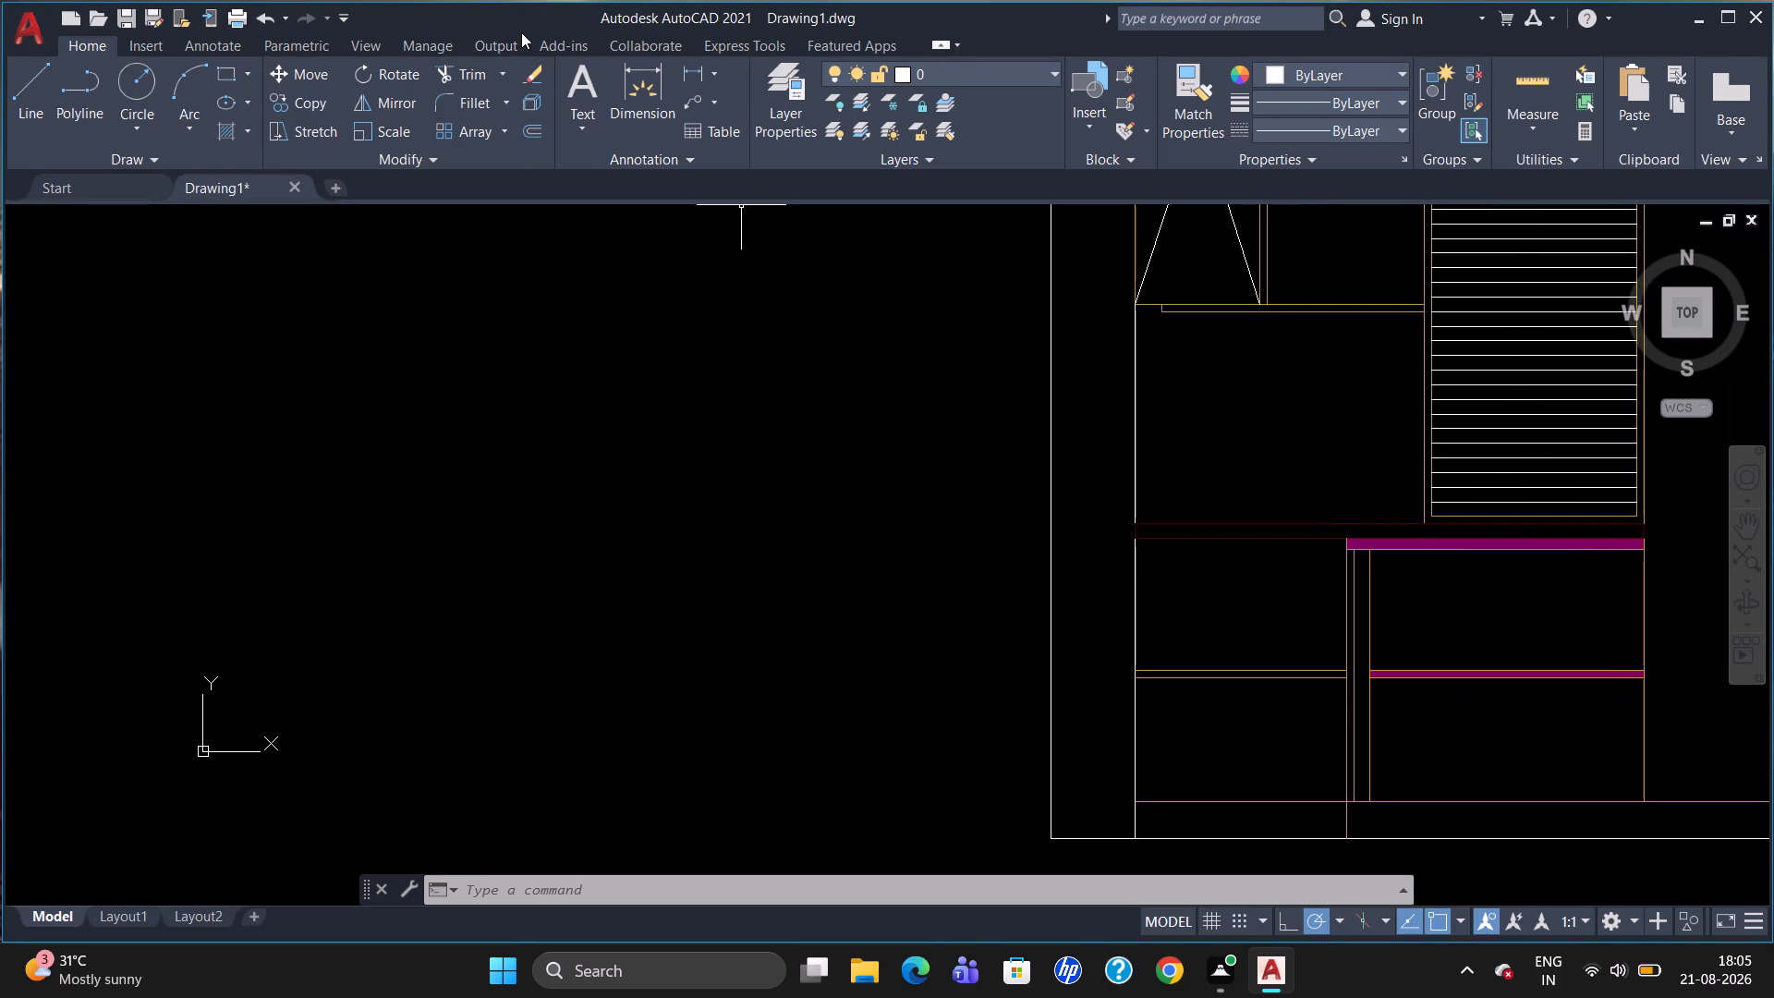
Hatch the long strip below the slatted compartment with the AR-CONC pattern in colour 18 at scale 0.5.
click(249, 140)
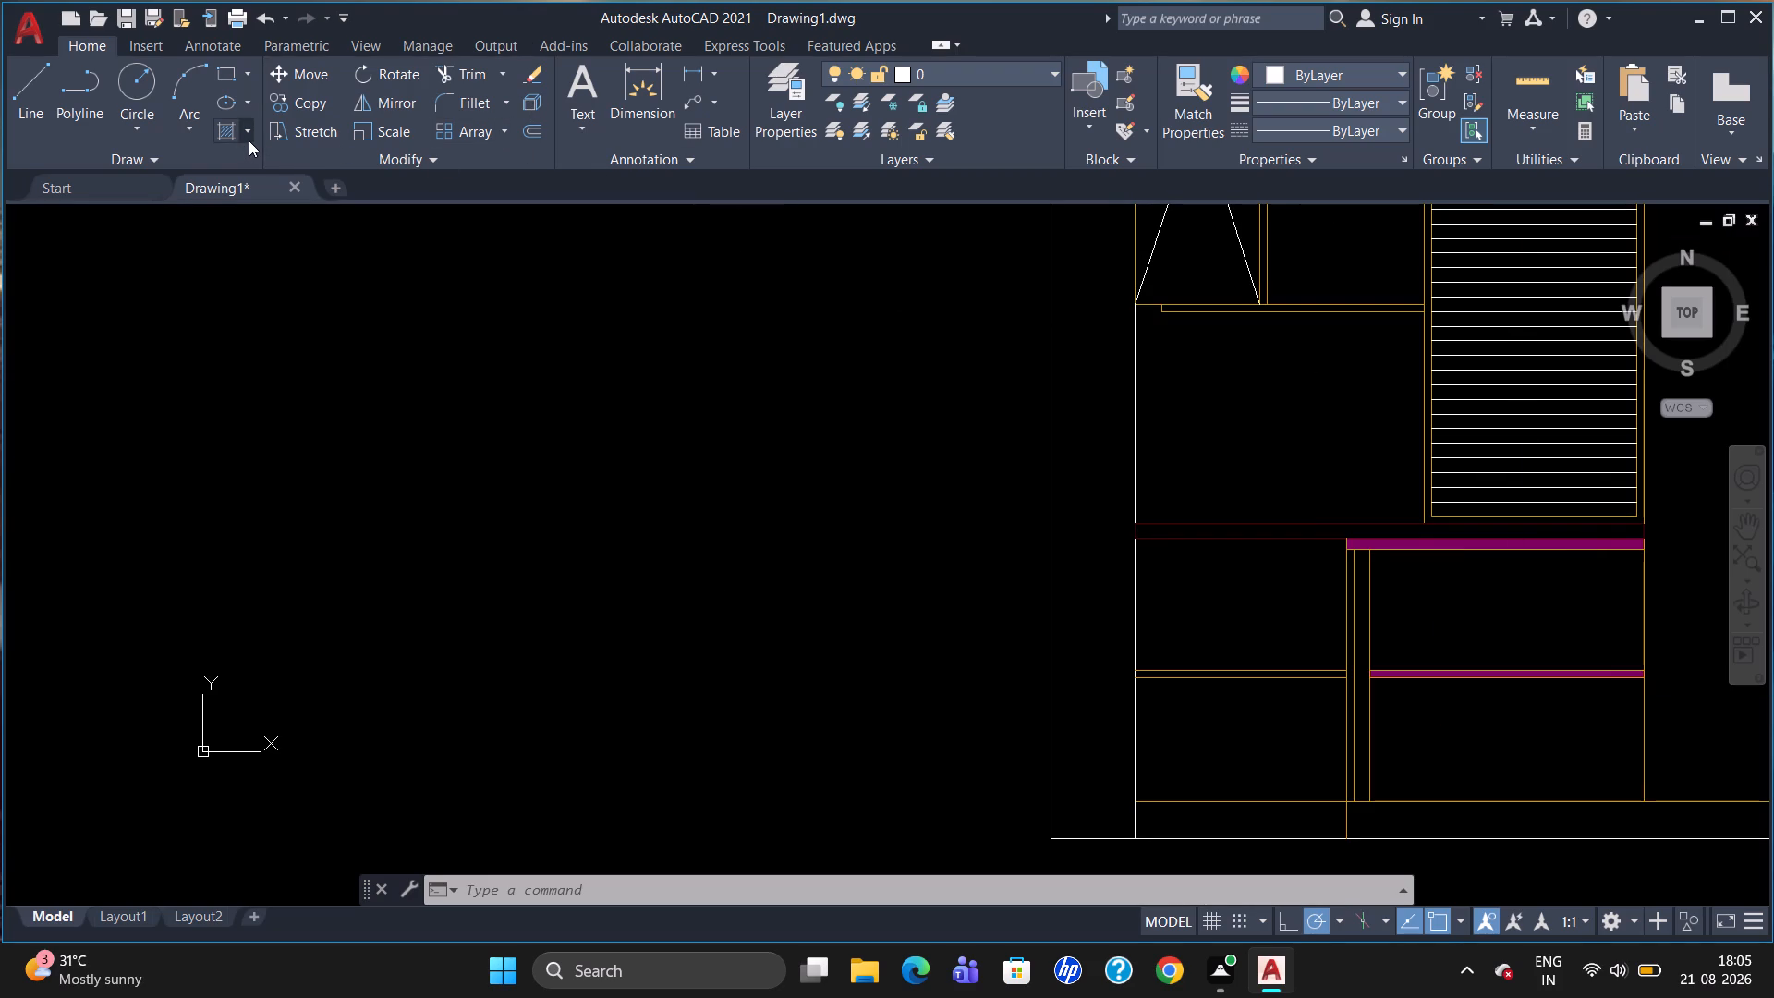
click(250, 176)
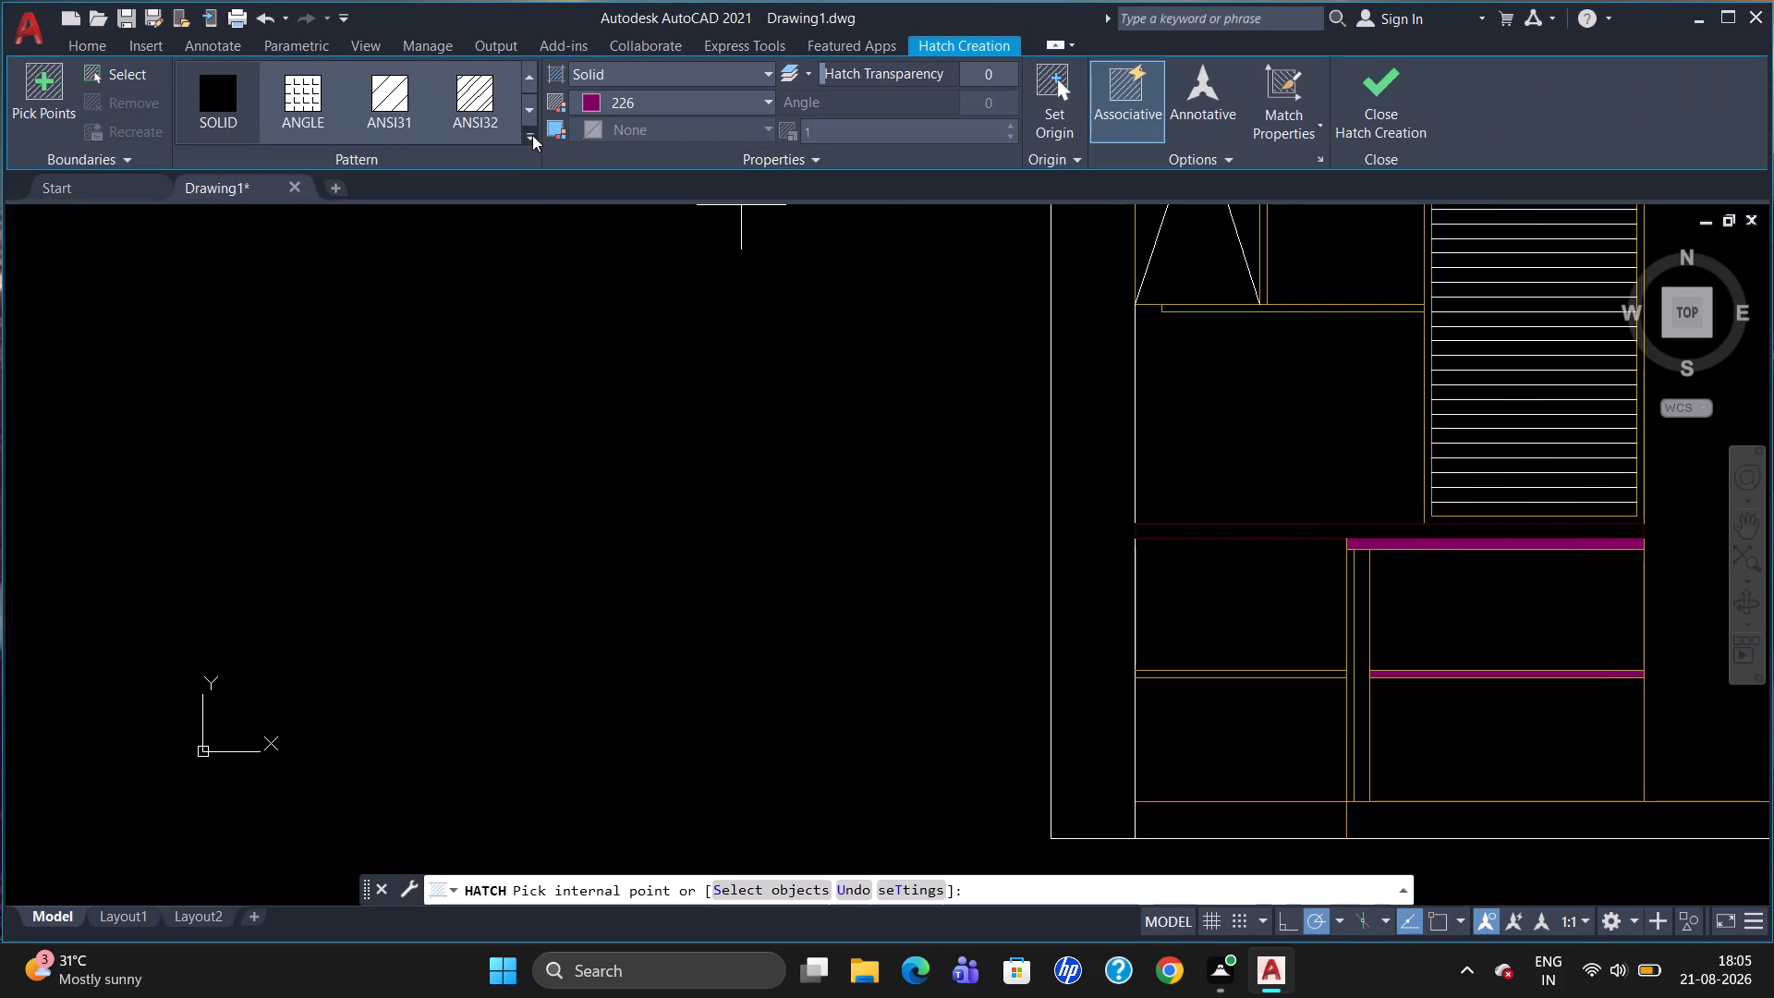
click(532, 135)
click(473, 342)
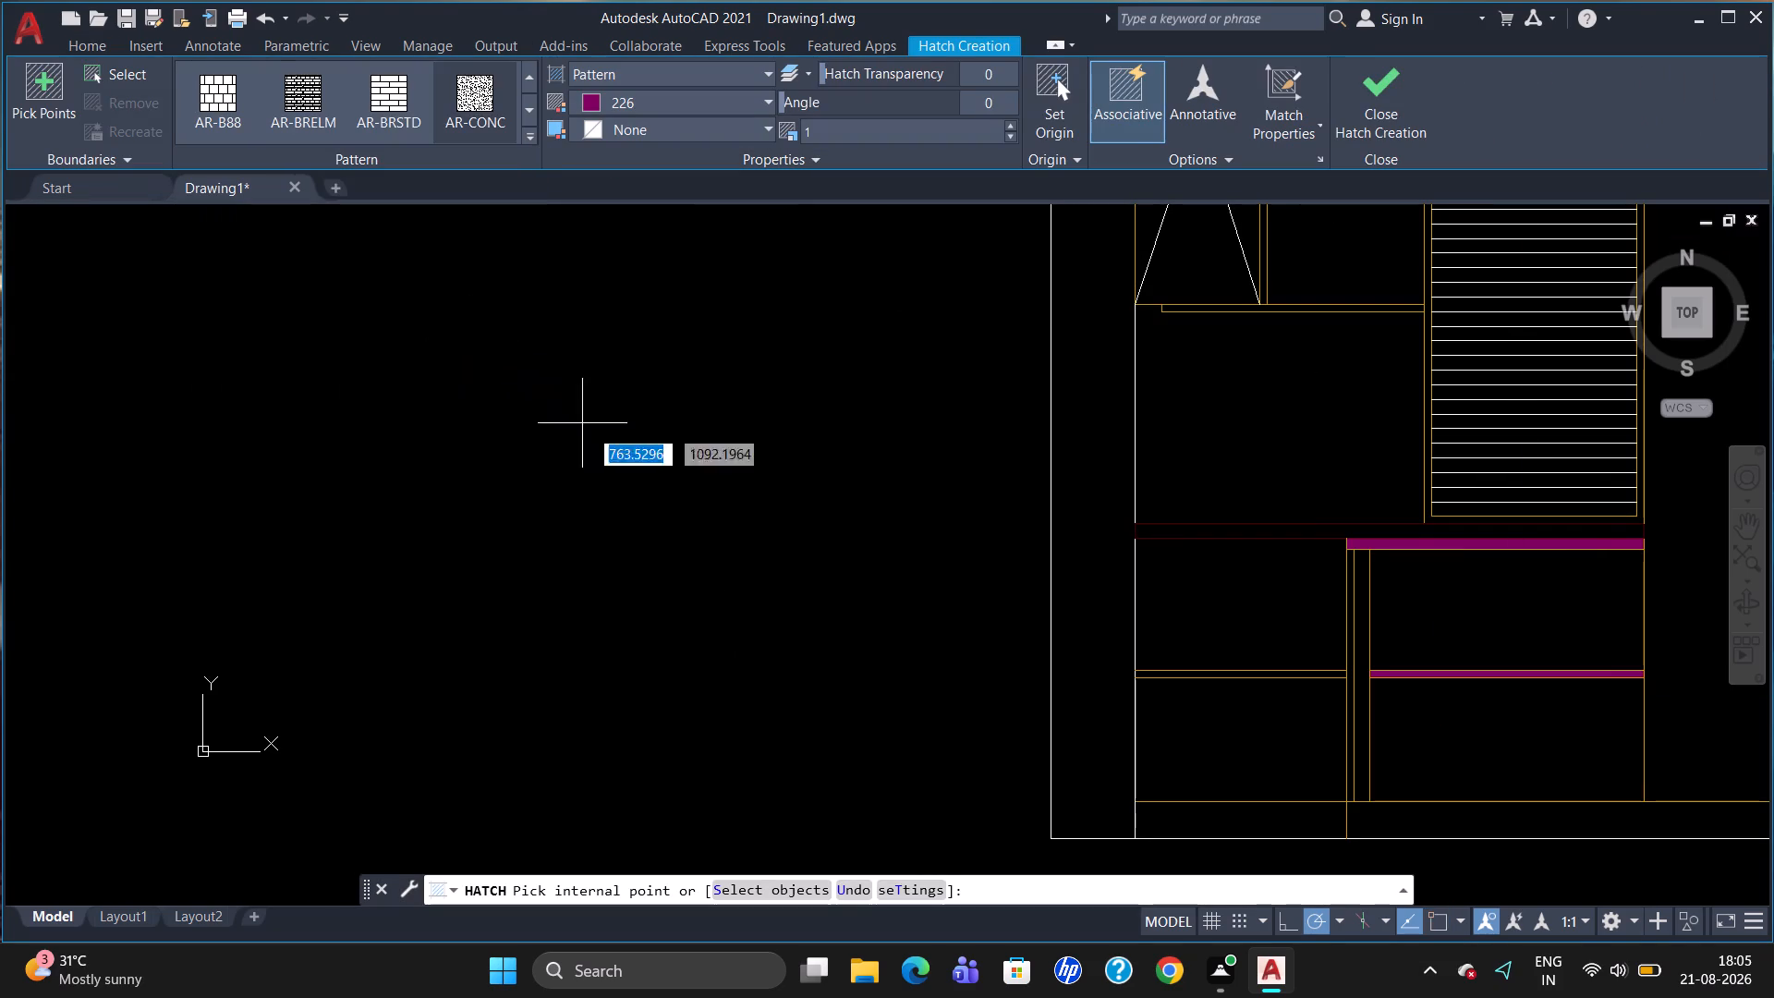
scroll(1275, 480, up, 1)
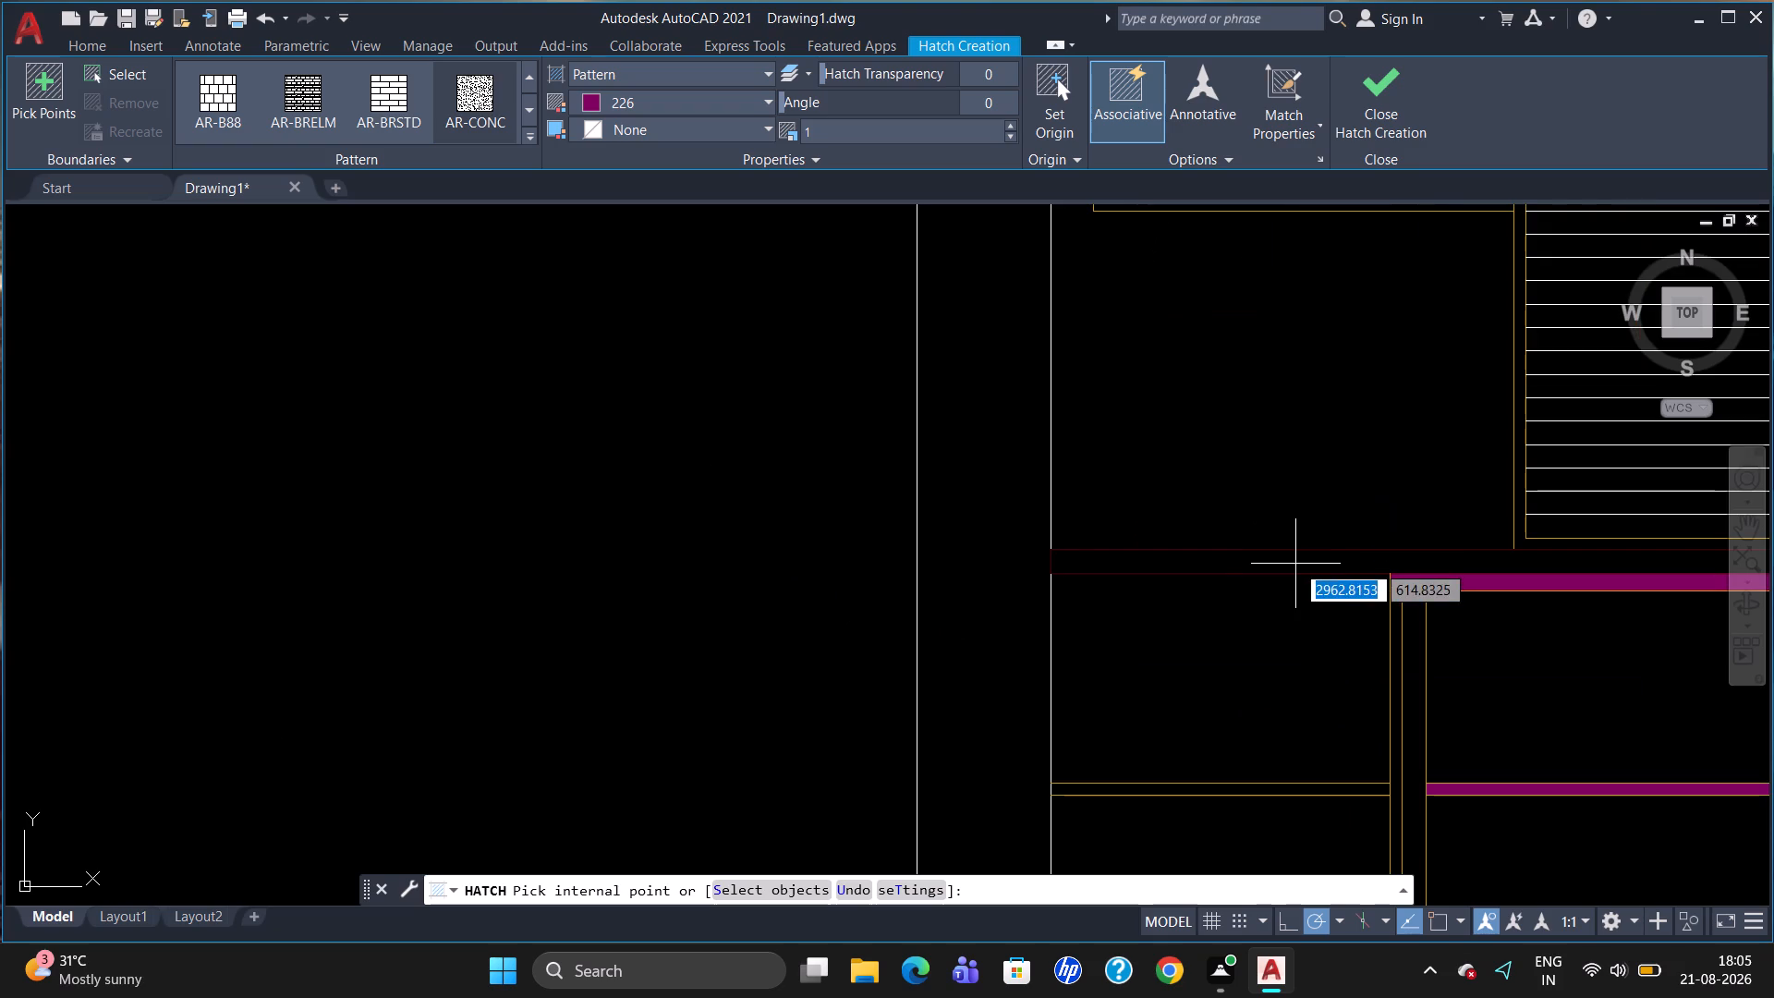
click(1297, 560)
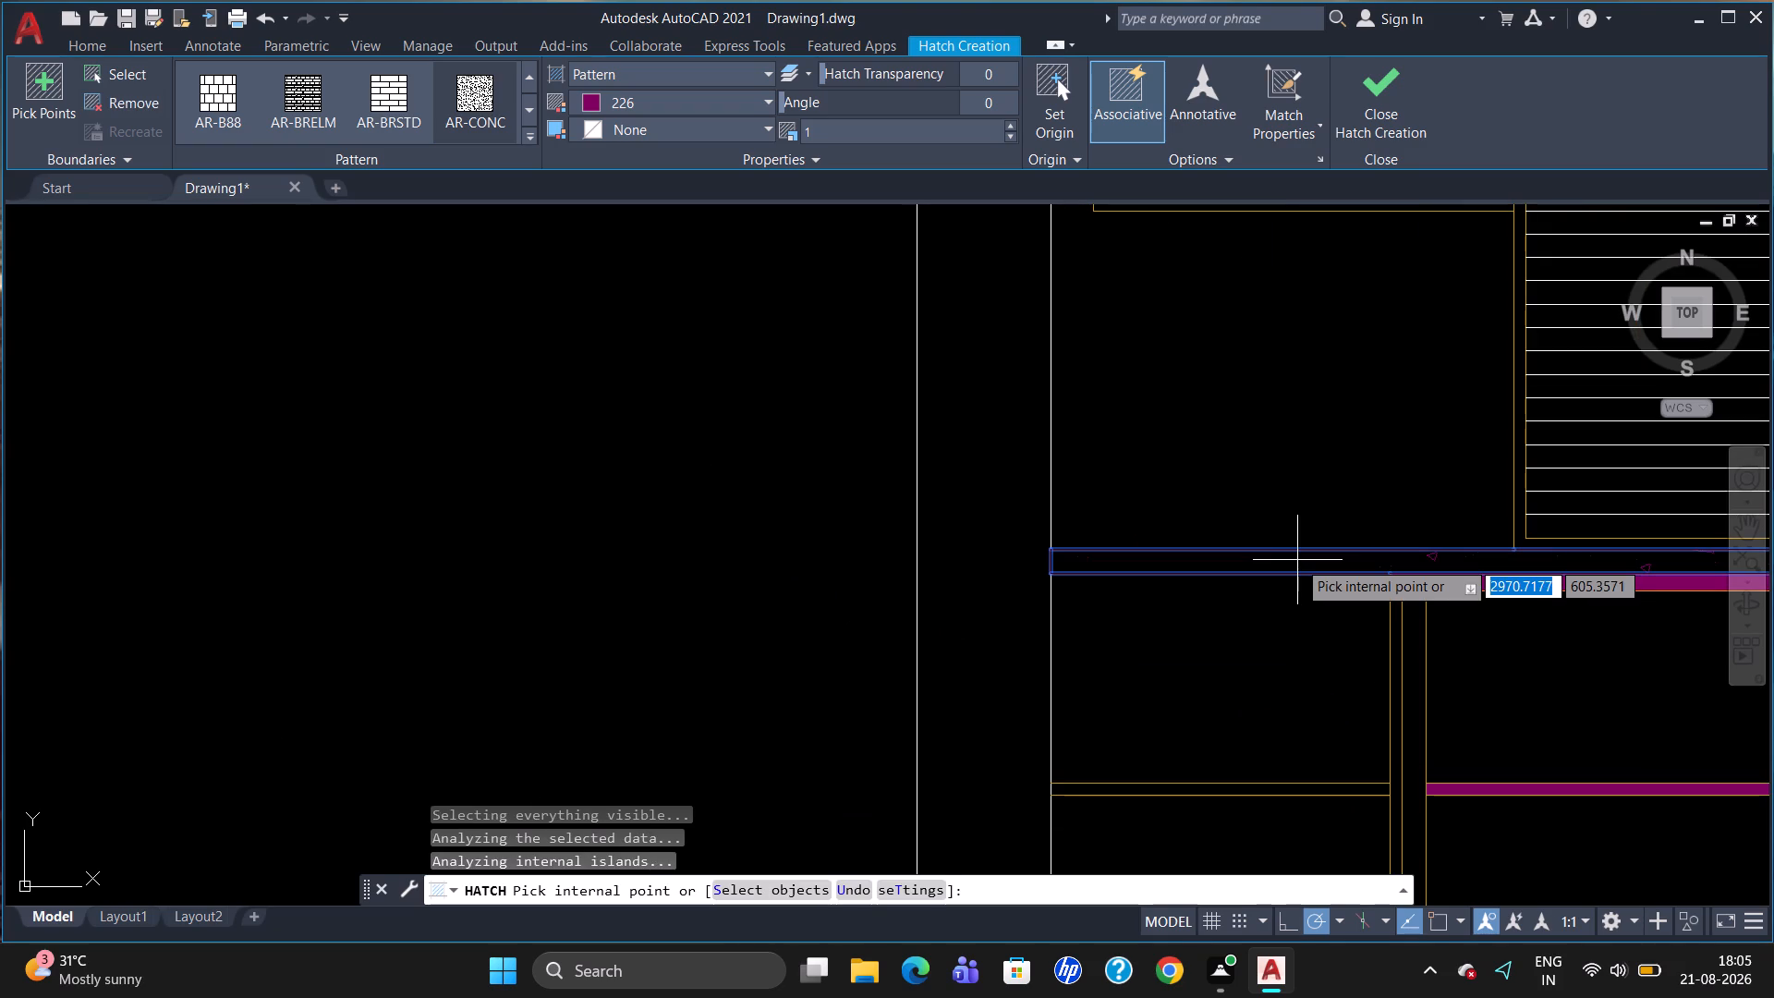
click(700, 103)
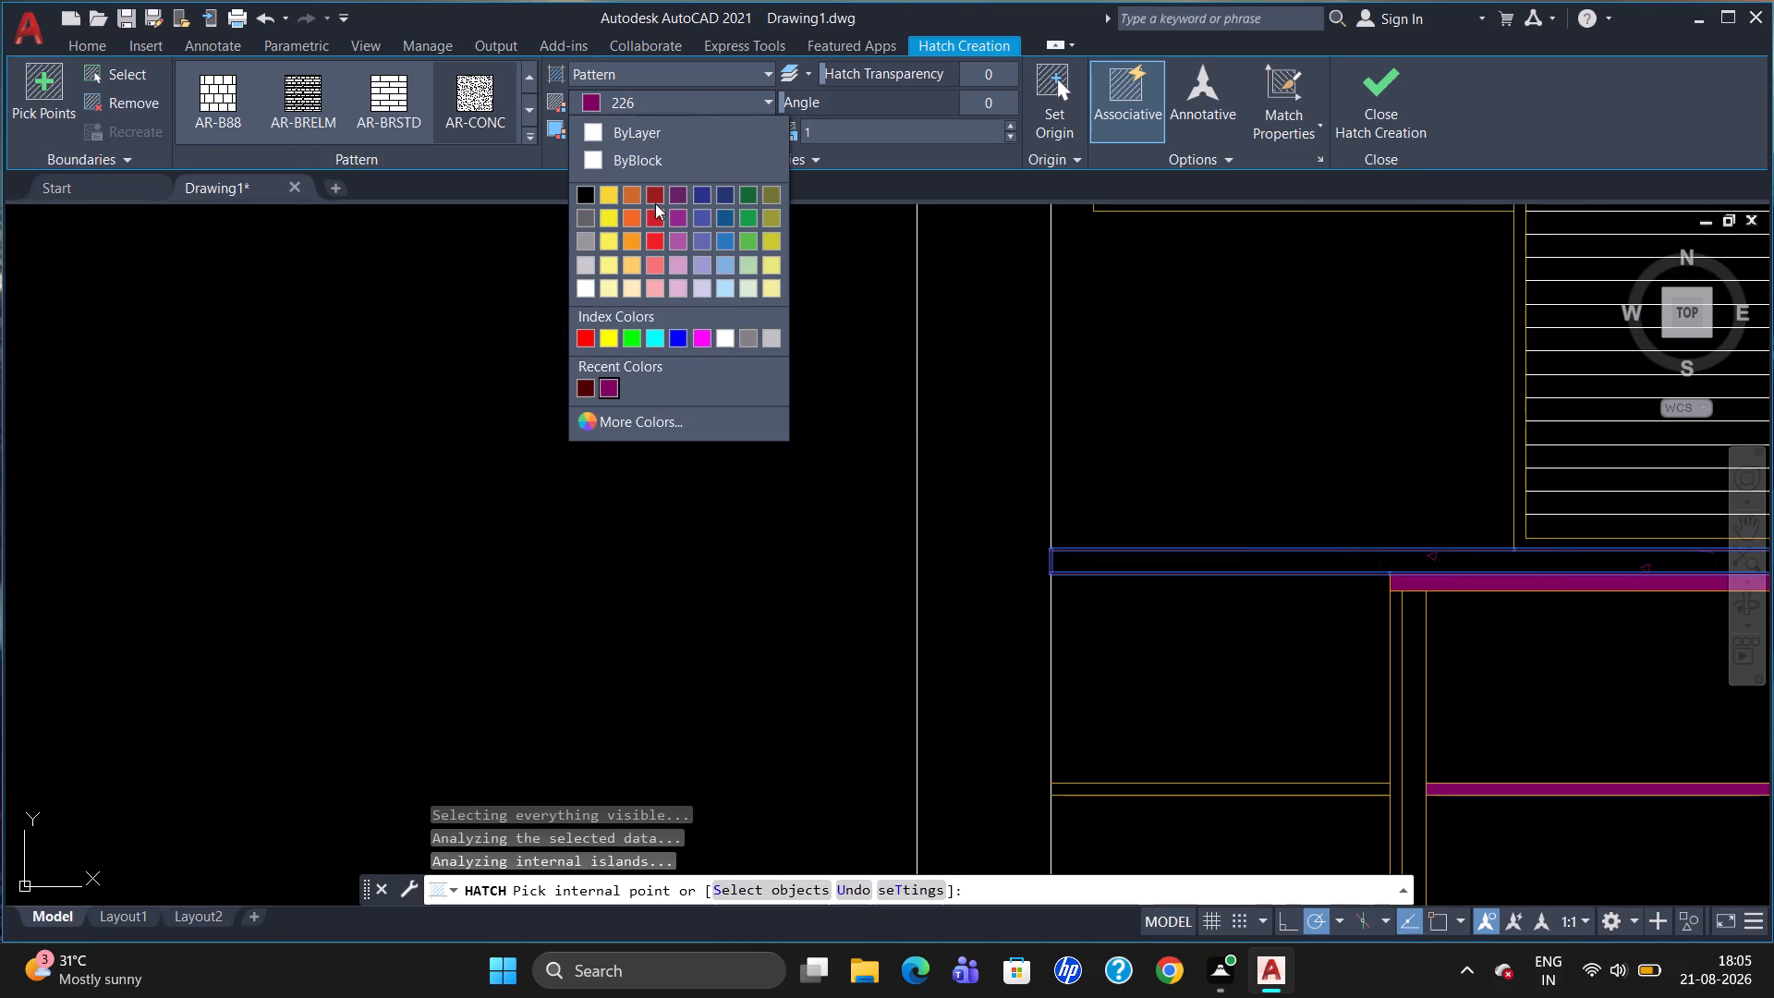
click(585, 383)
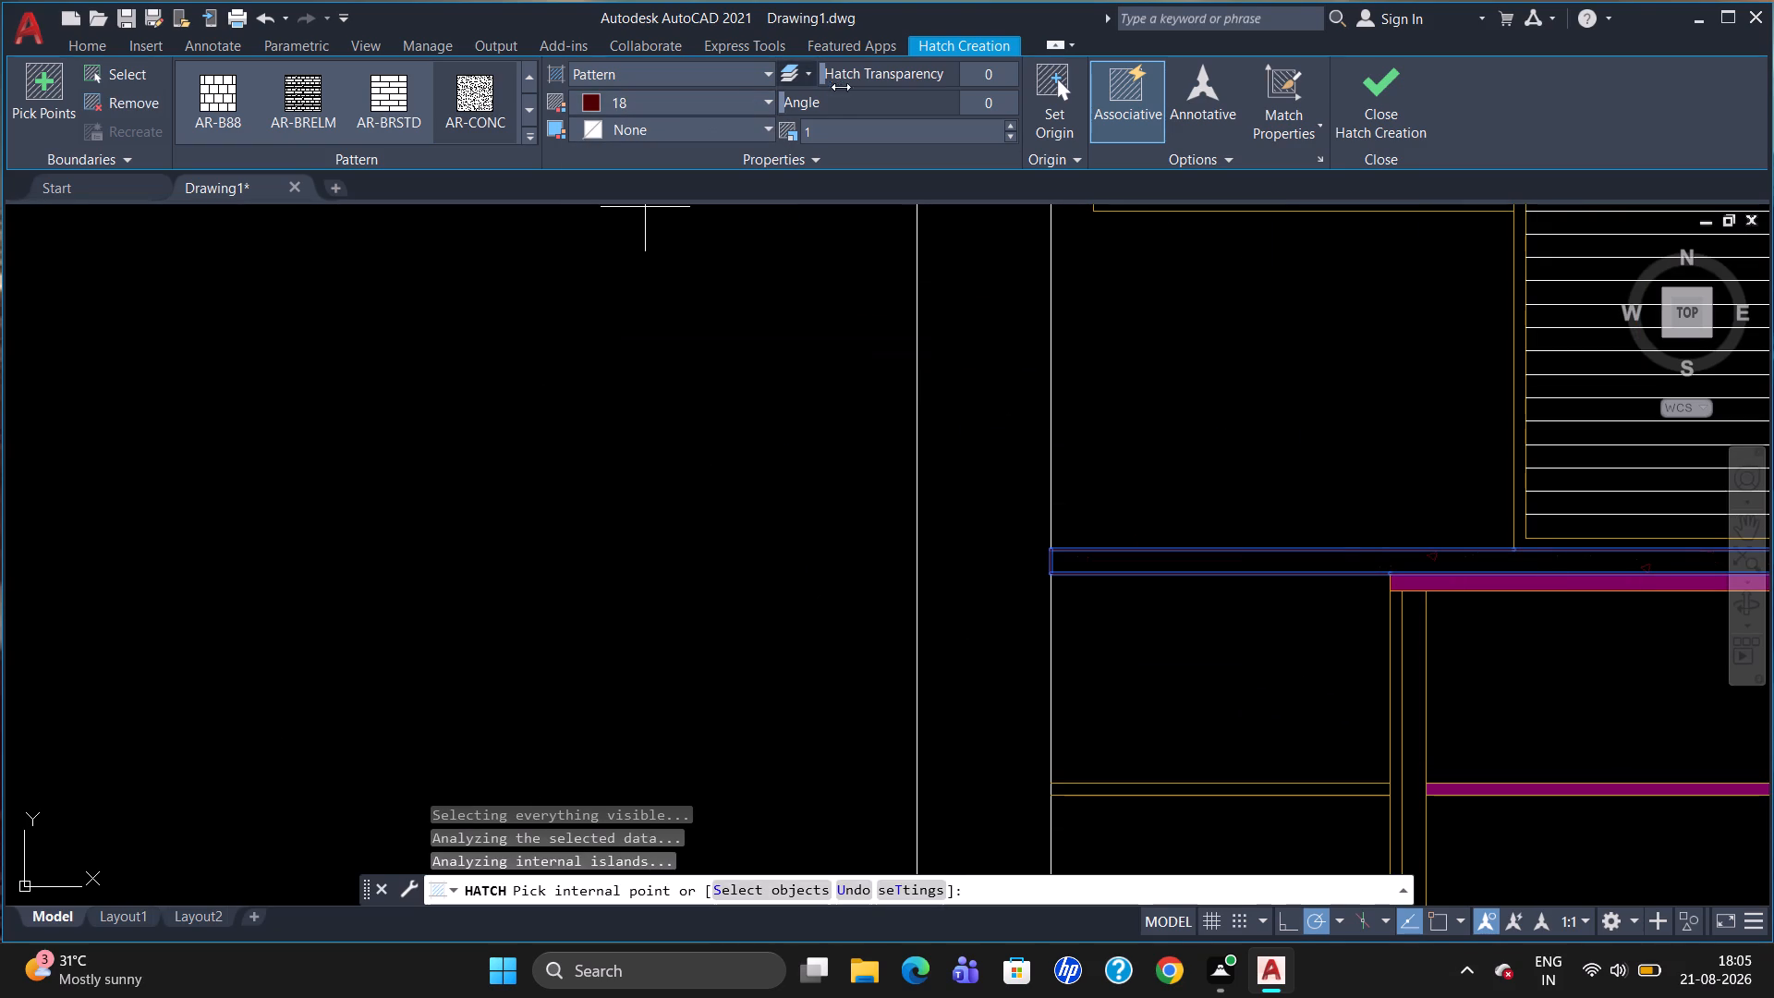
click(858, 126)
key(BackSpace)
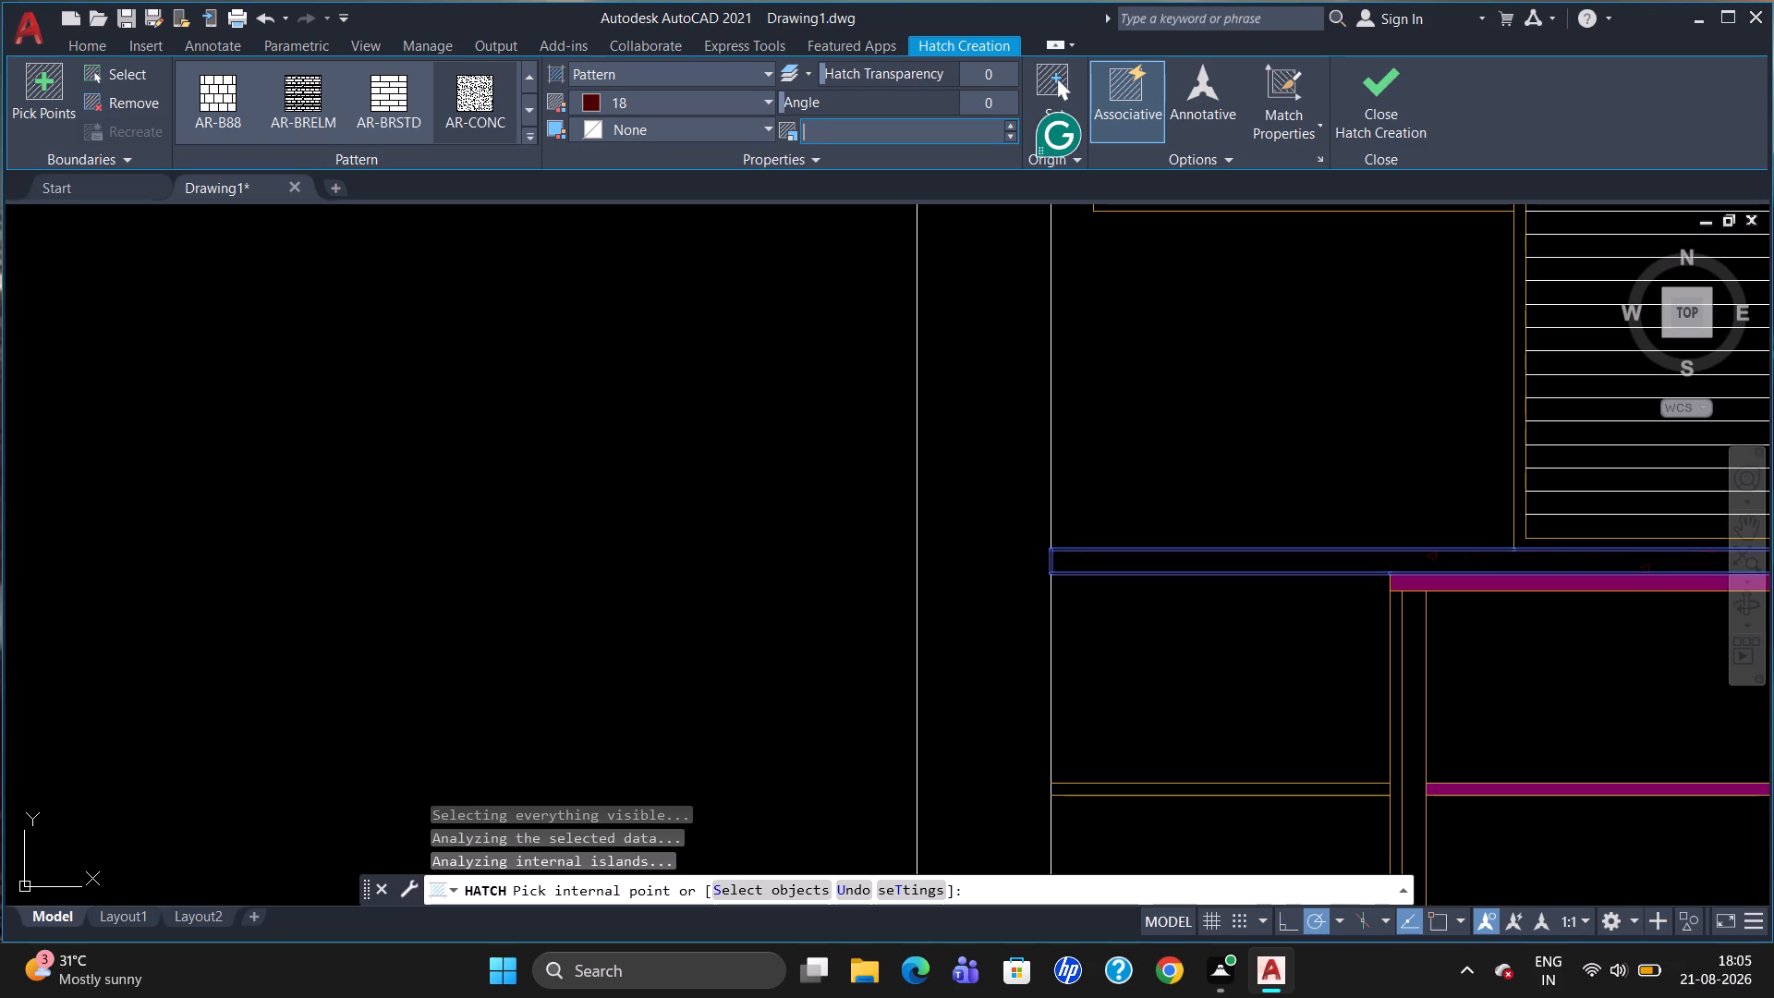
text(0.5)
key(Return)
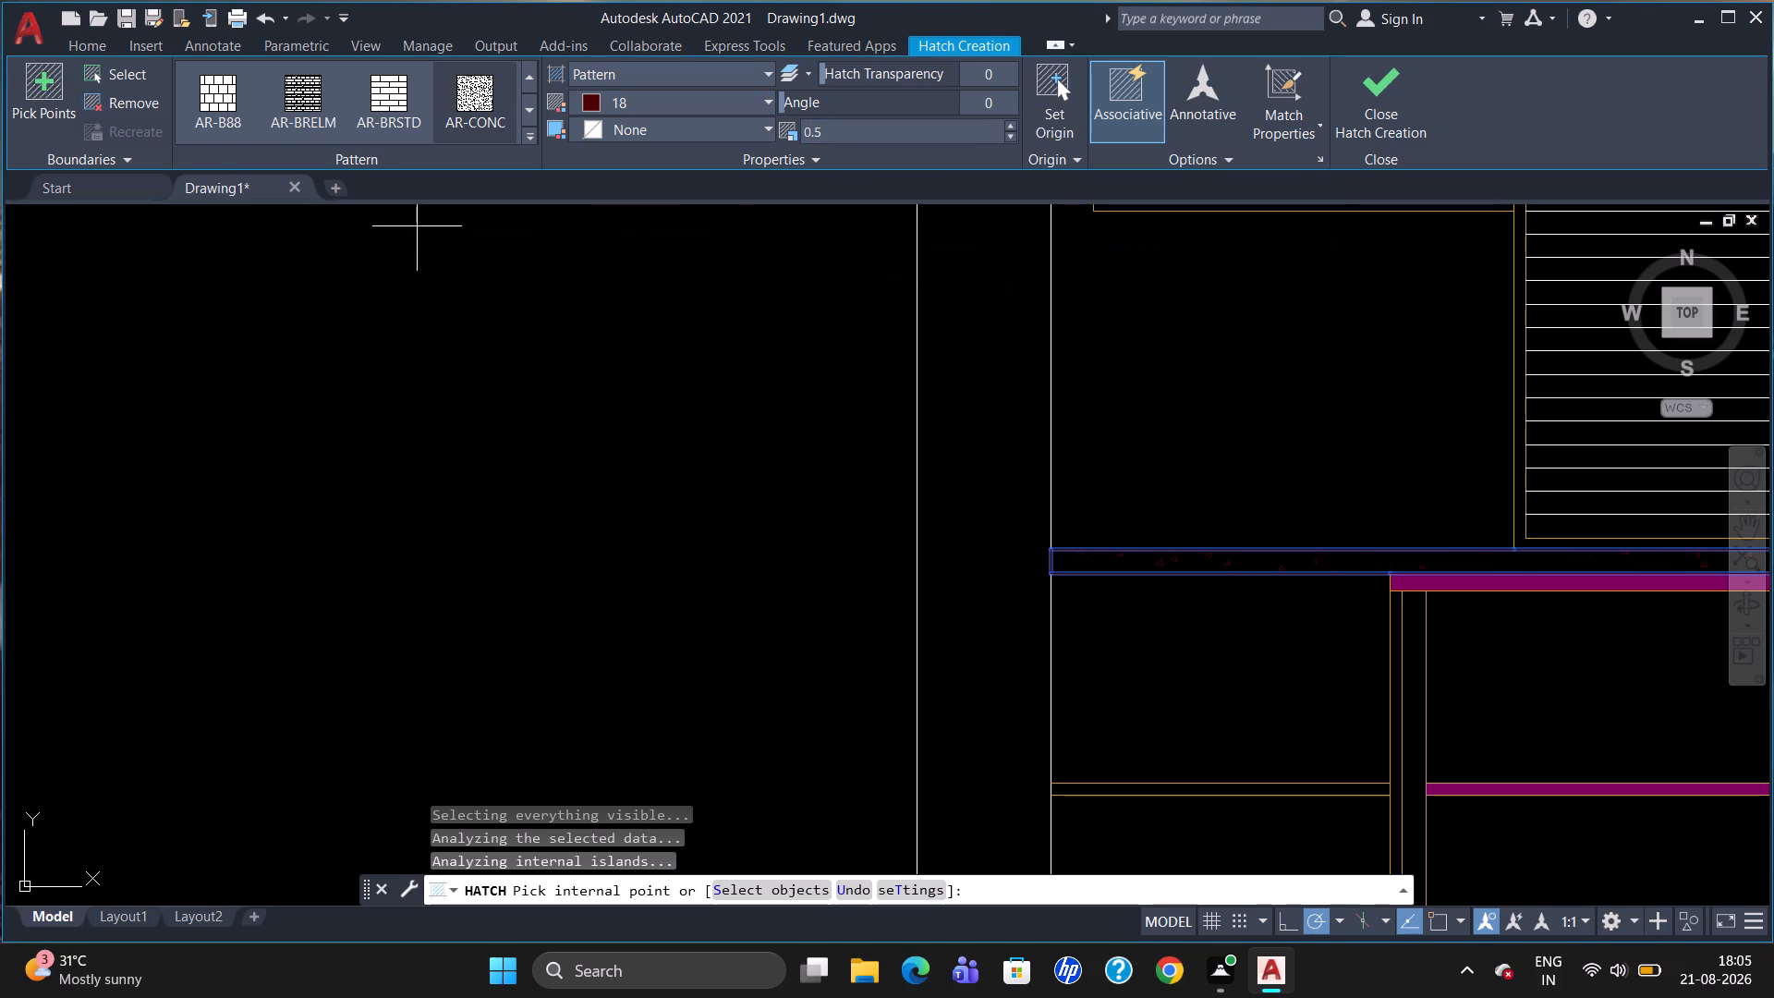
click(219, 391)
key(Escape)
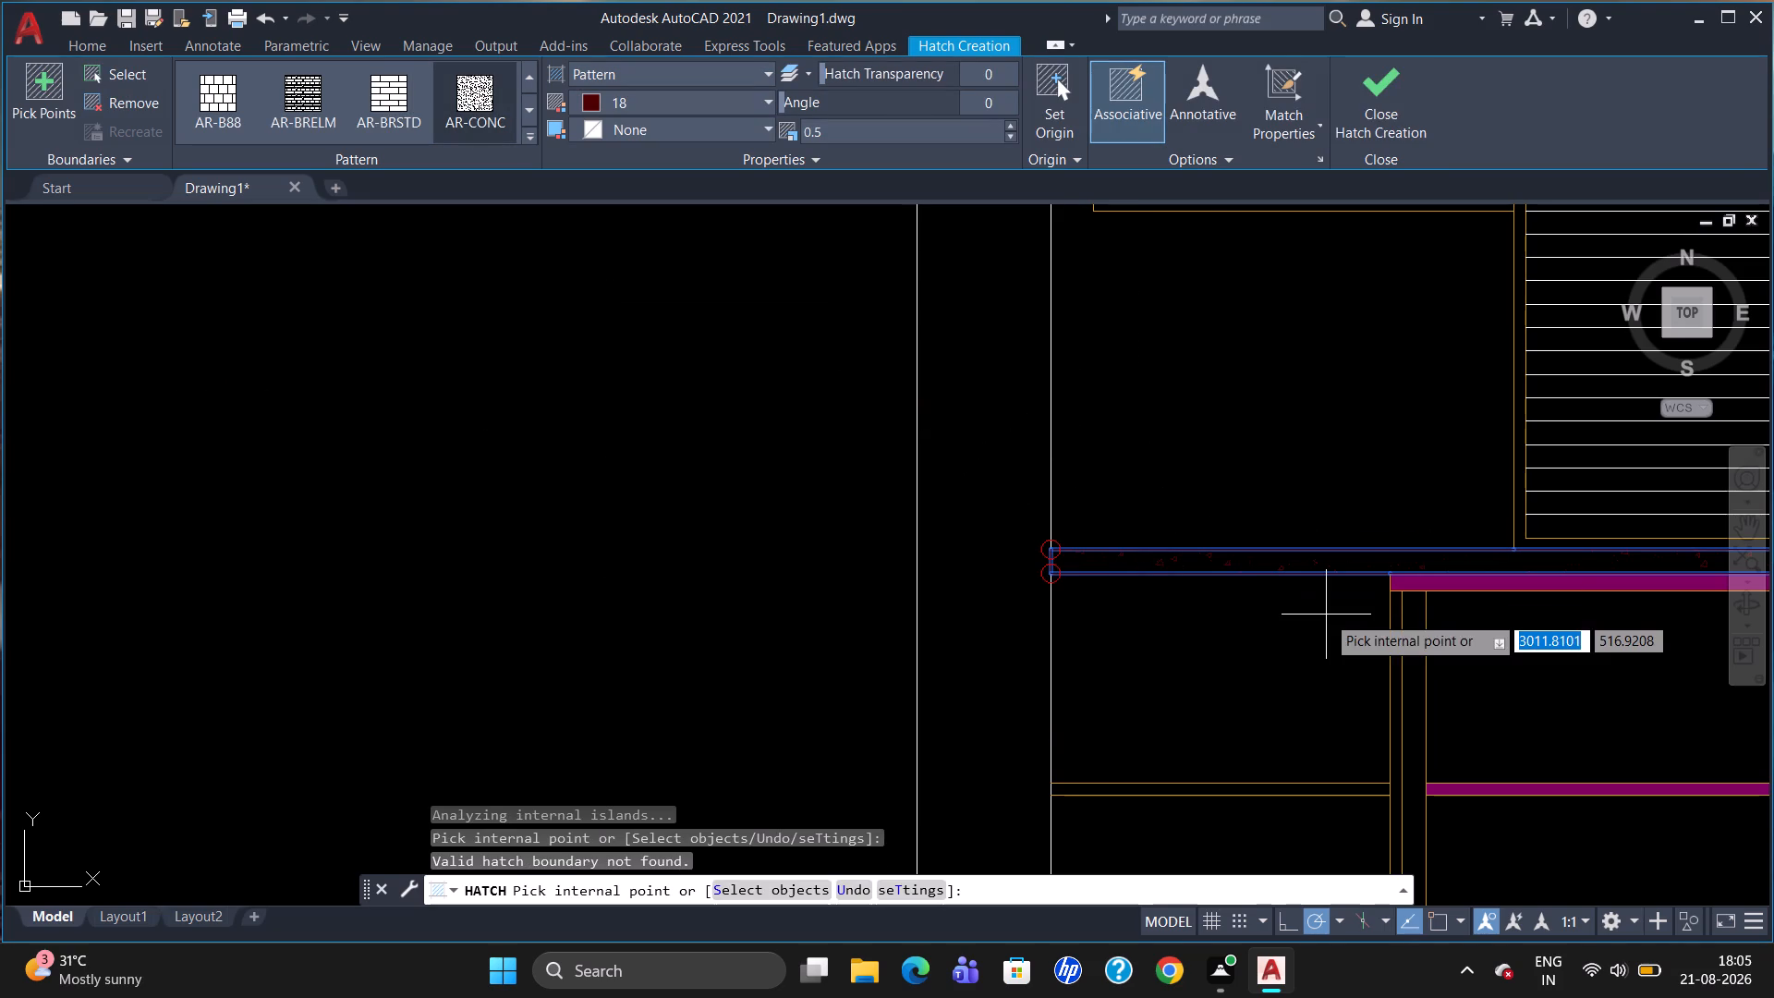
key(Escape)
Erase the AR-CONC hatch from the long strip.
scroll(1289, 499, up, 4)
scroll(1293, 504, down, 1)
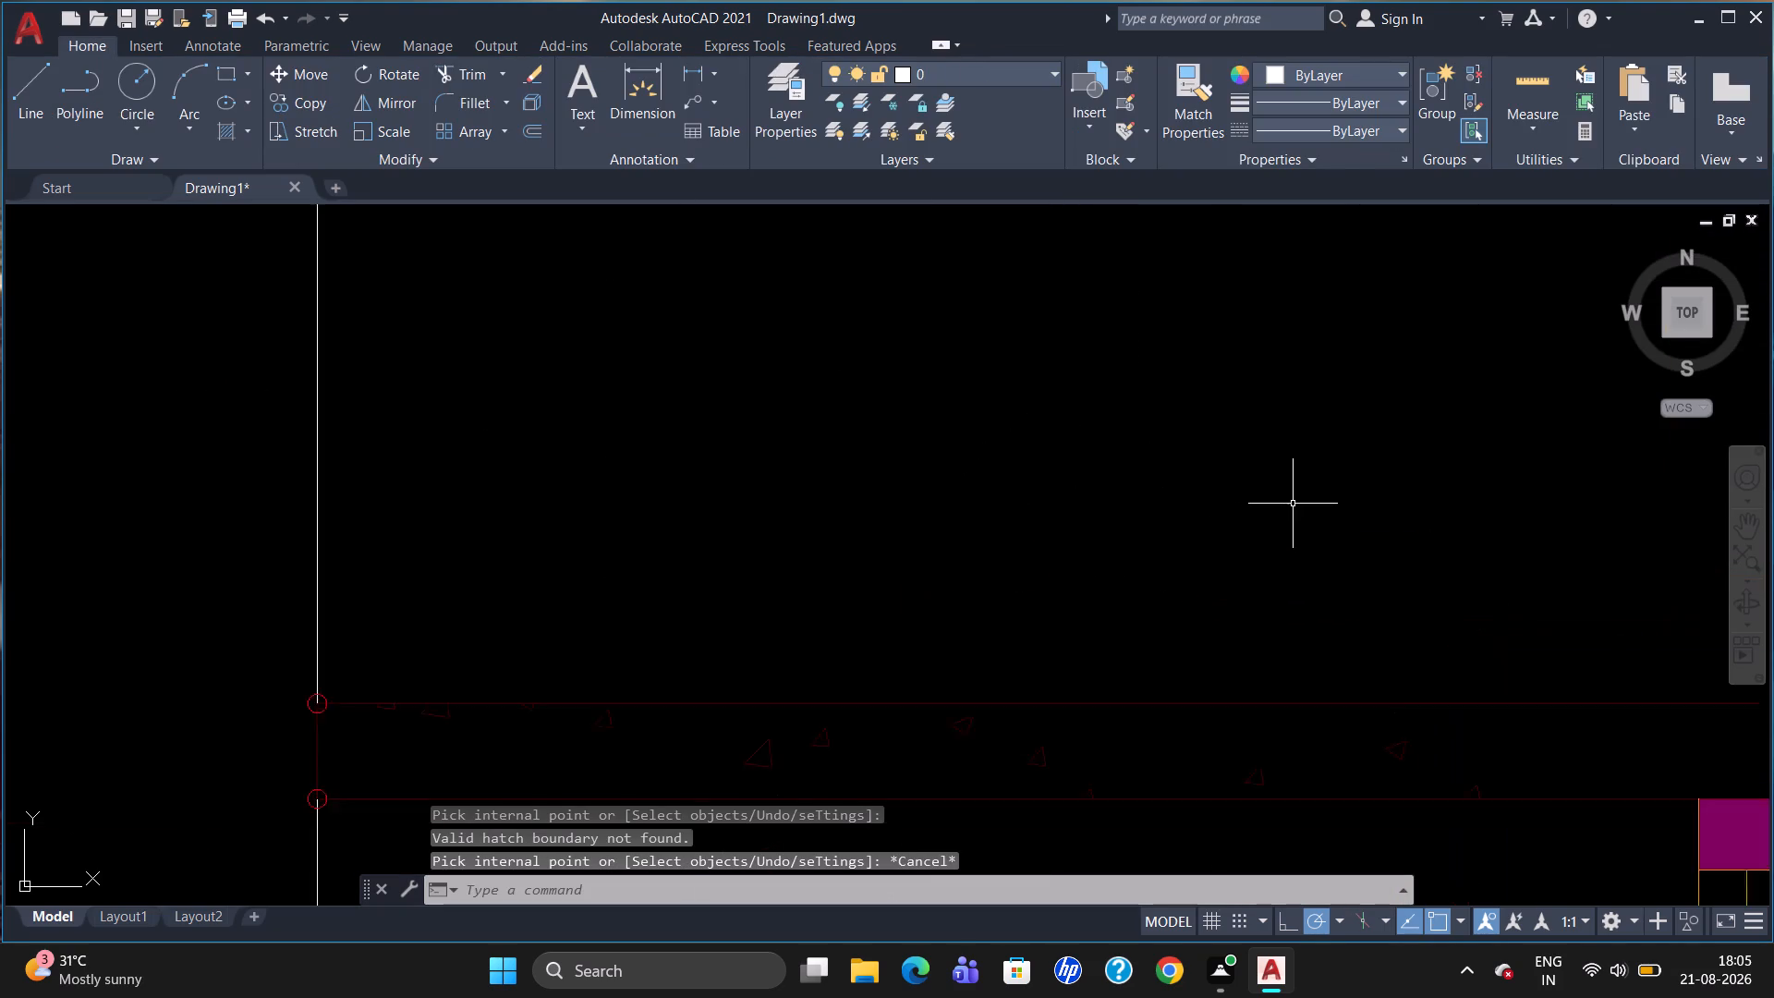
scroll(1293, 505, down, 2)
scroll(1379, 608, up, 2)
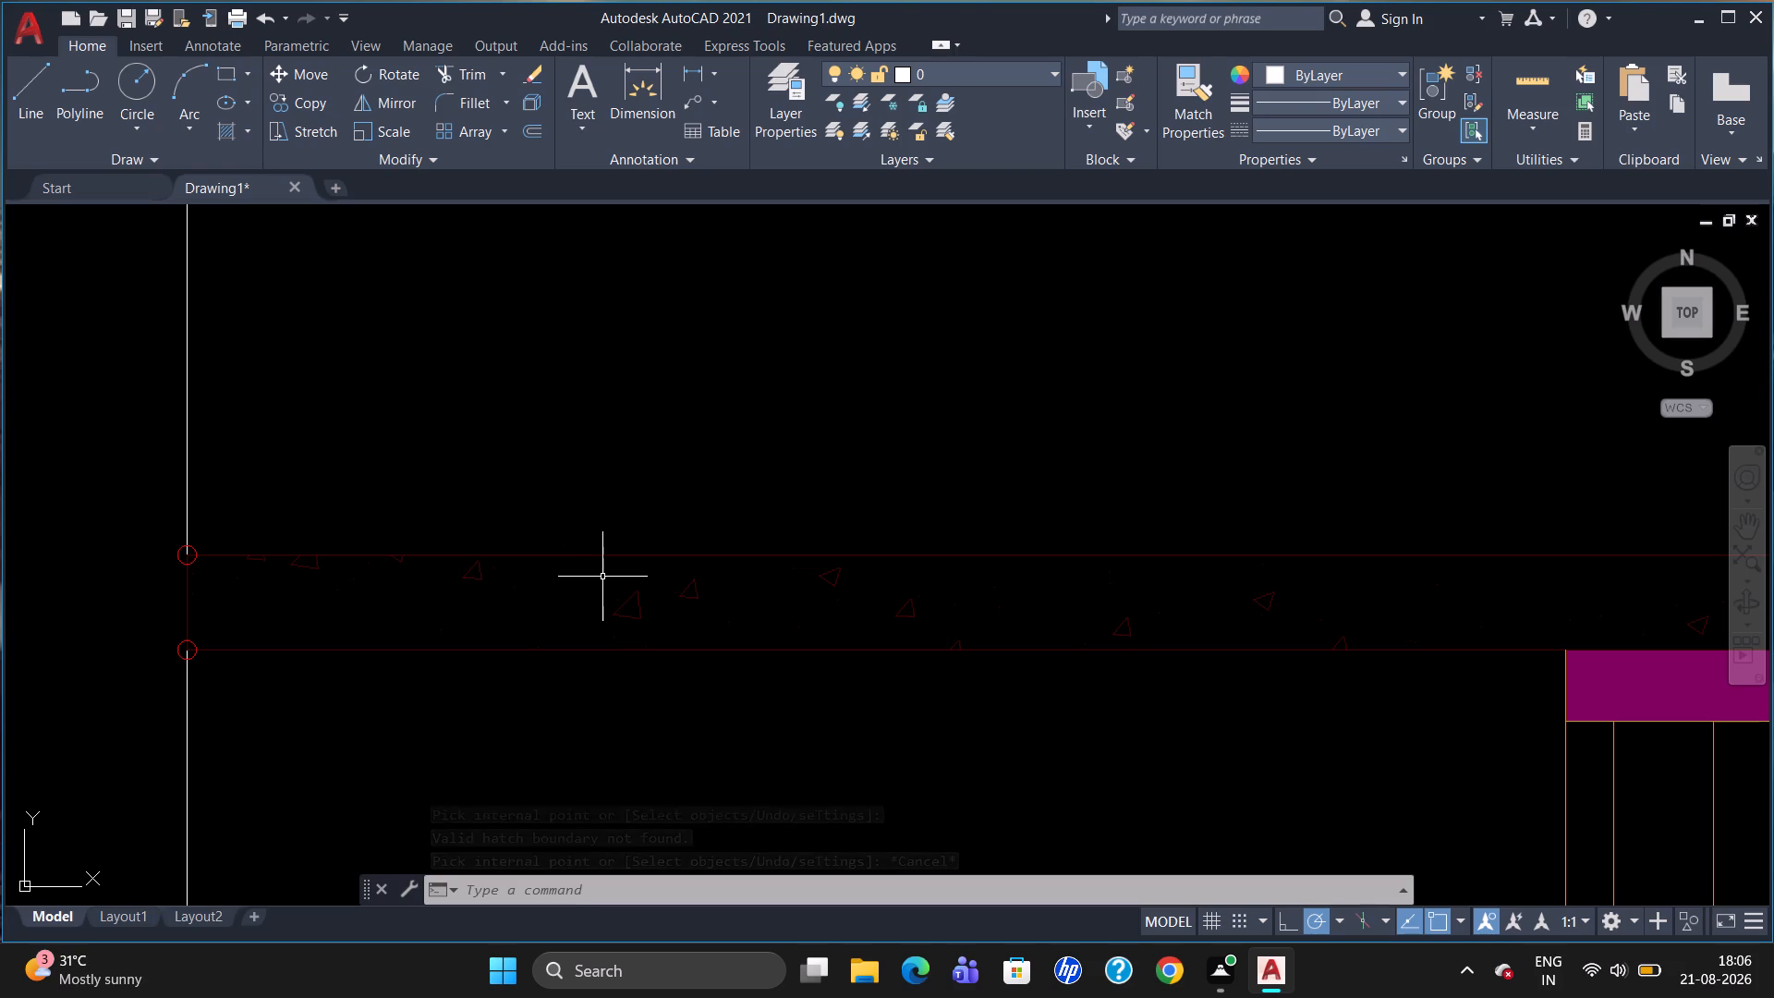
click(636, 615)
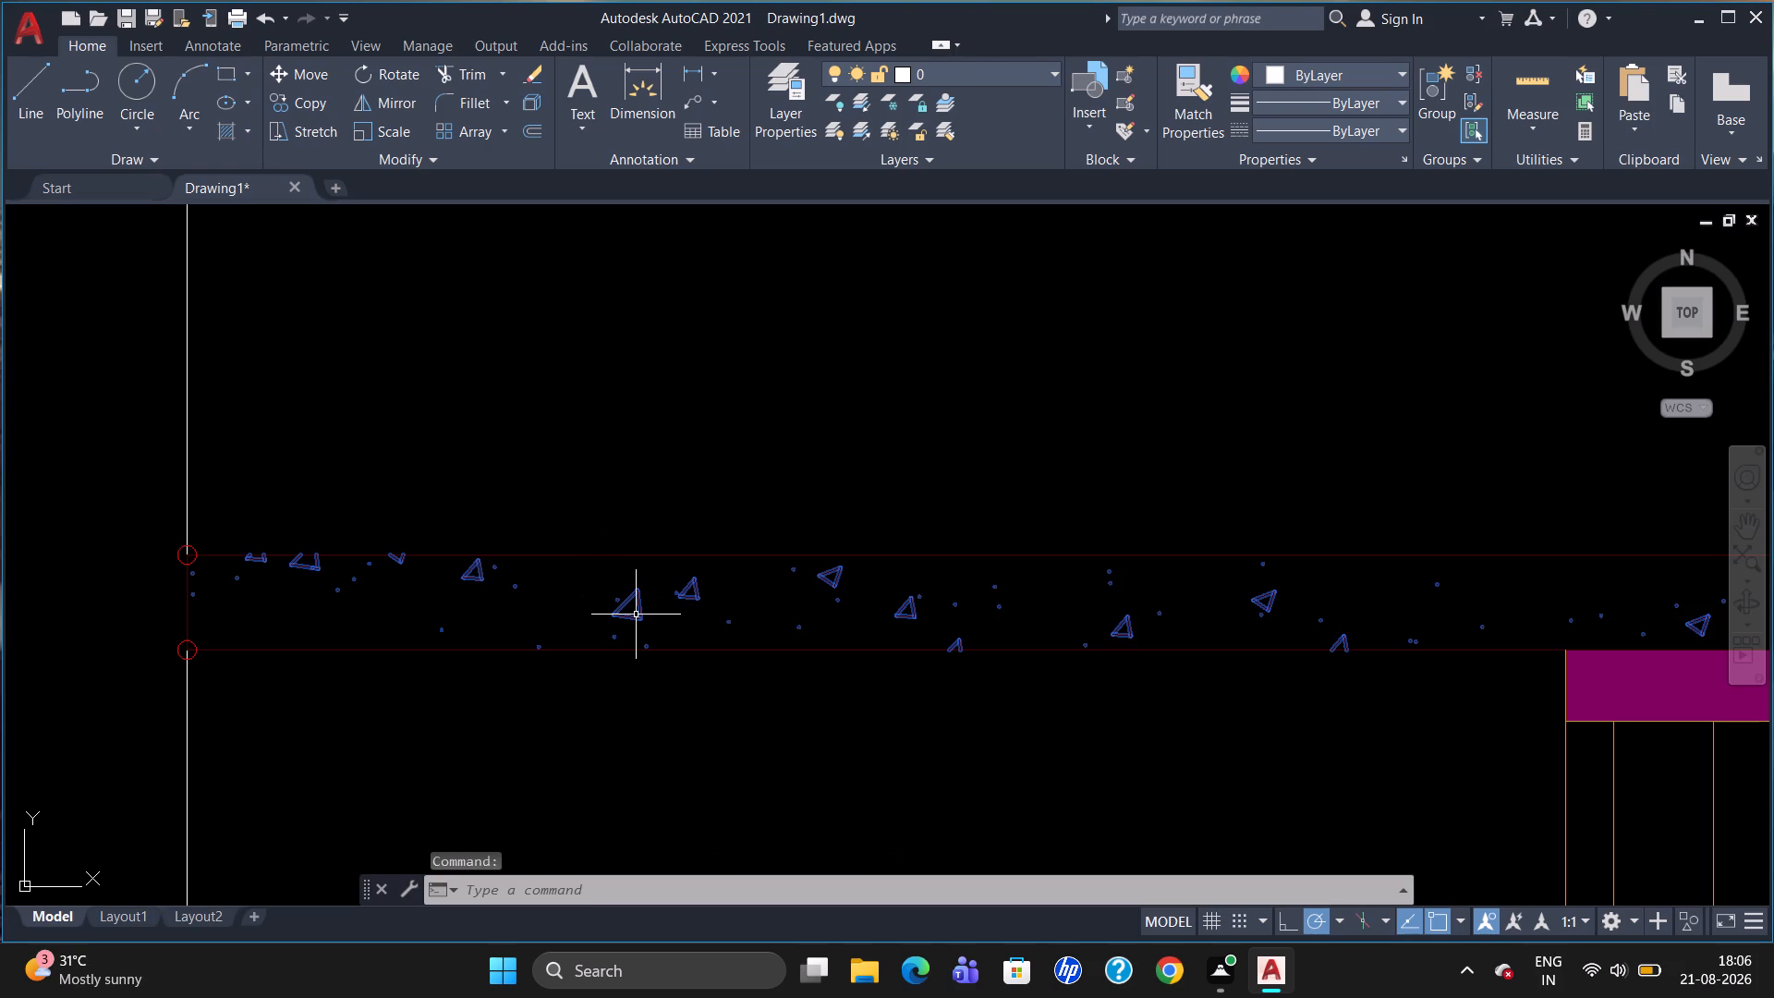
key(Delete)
Examine the upper corner at the long strip's left end, where its boundary lines meet the vertical line.
scroll(952, 471, down, 2)
scroll(1291, 481, down, 2)
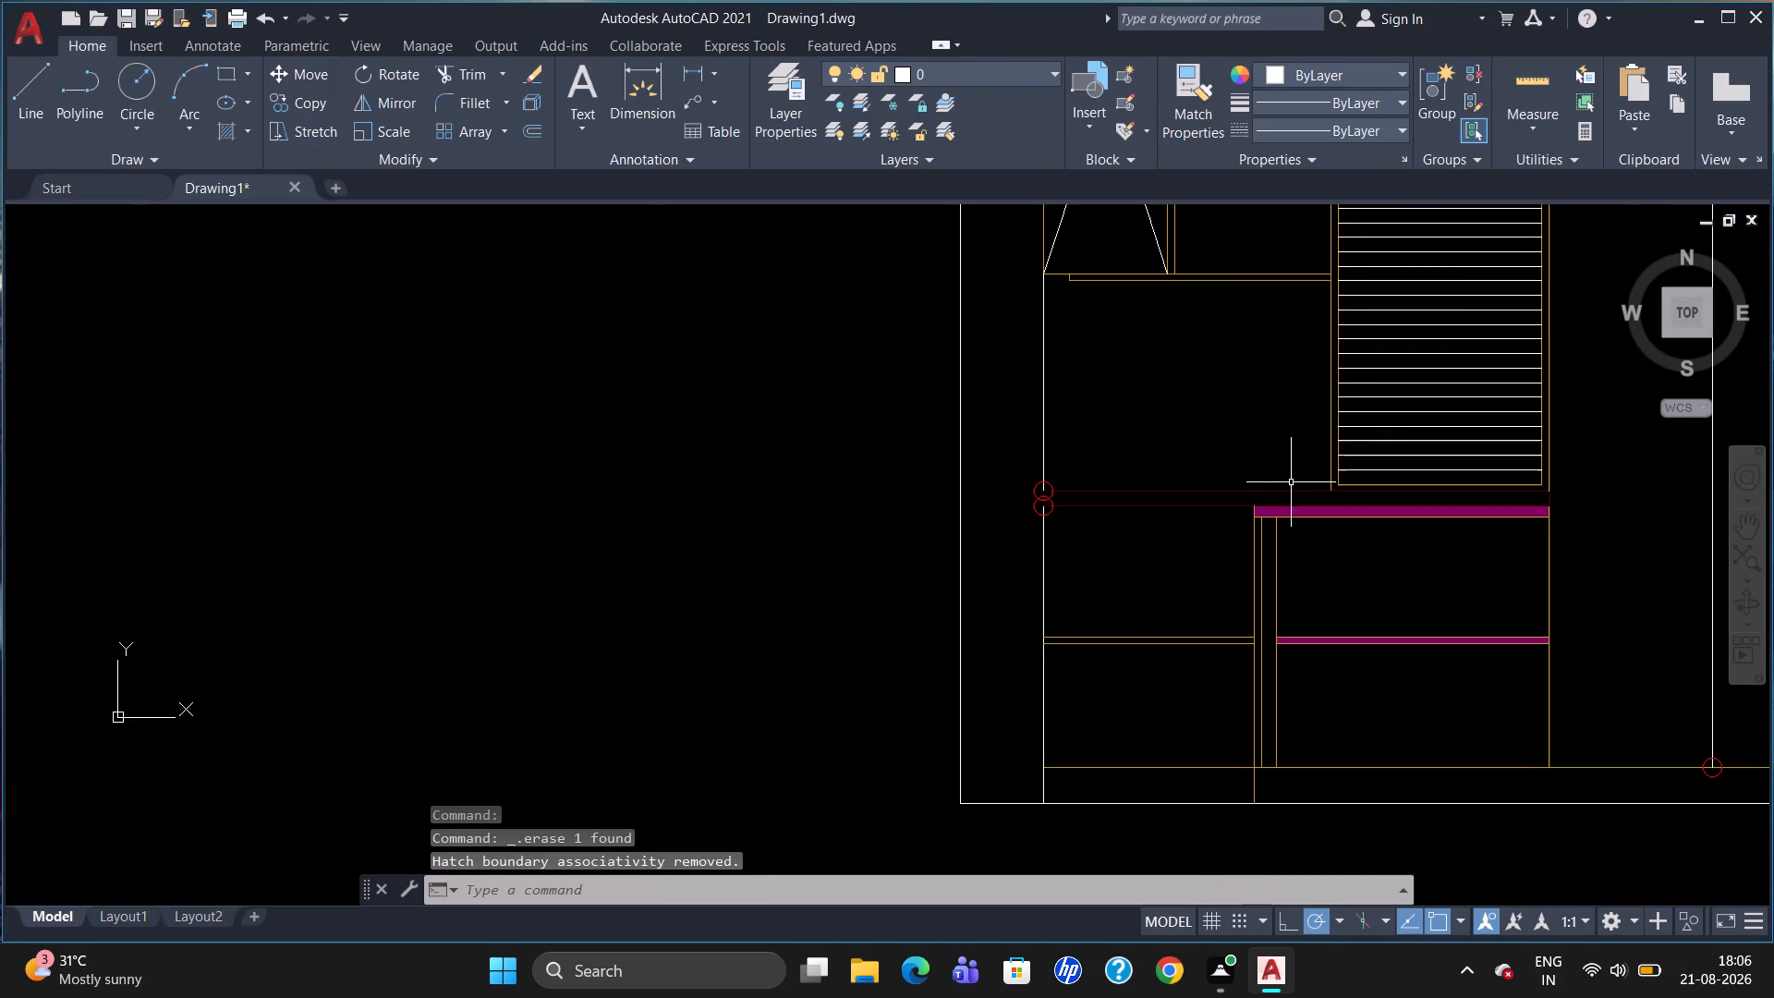
scroll(1527, 527, up, 1)
scroll(770, 488, up, 2)
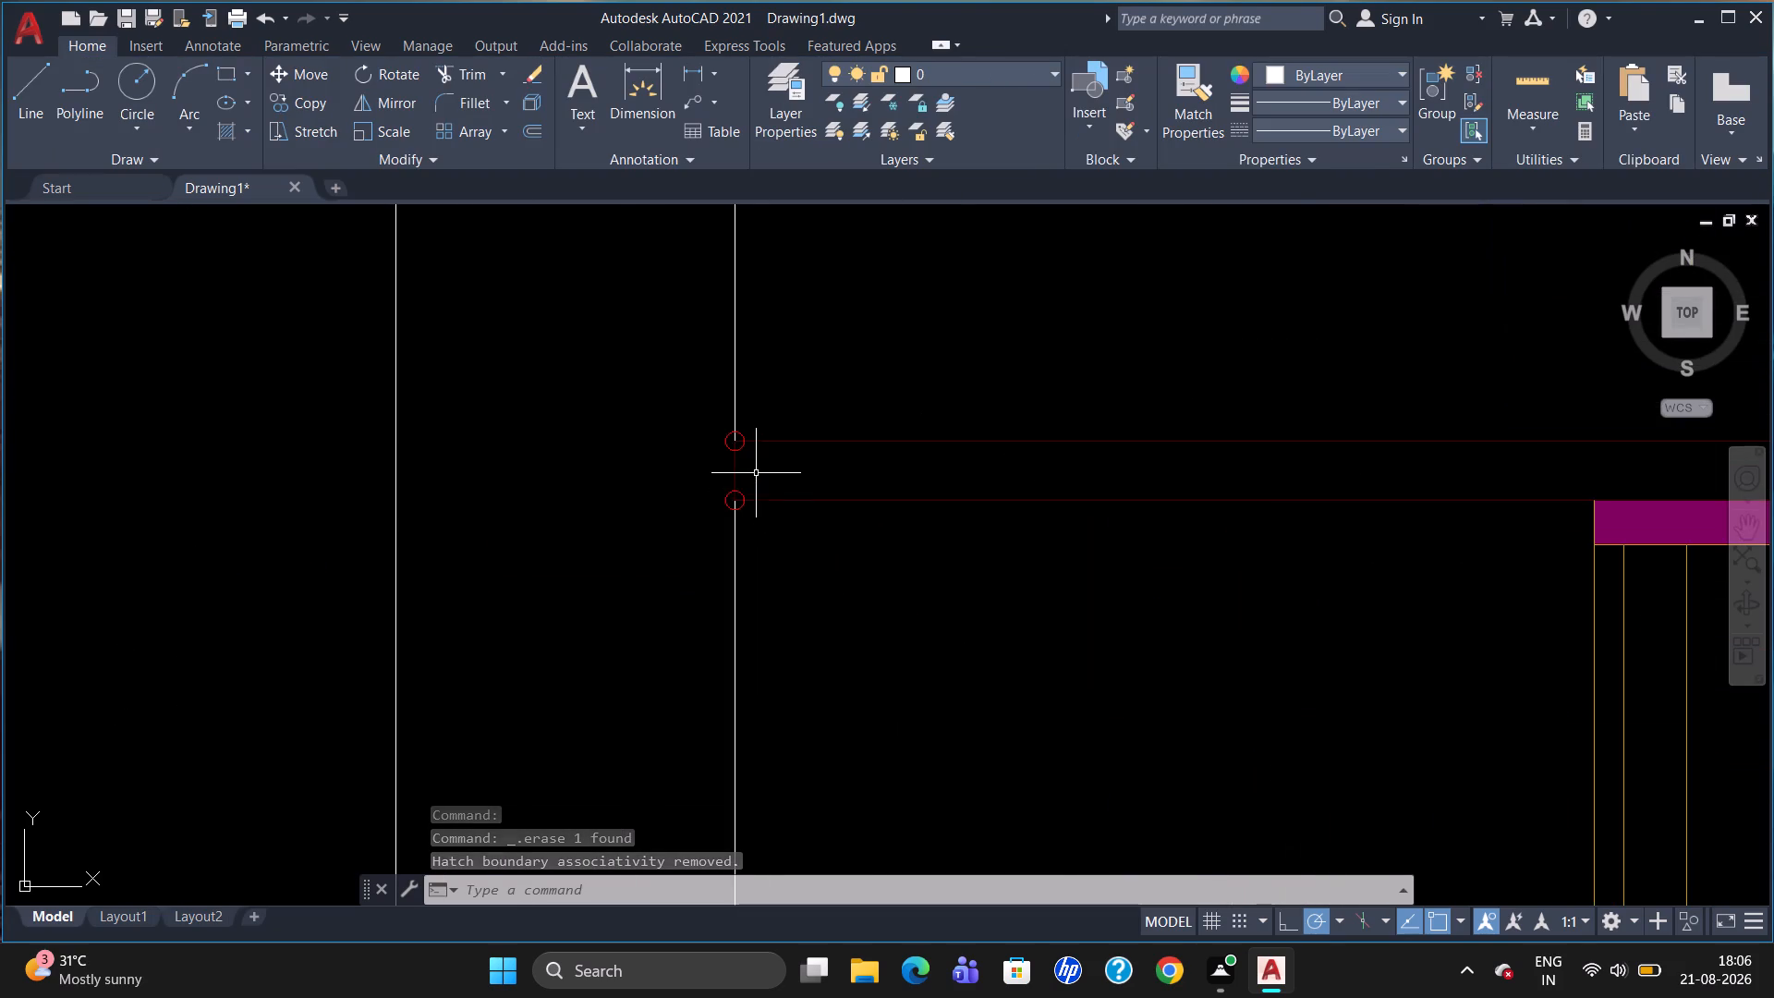
scroll(747, 460, up, 2)
scroll(726, 380, up, 2)
scroll(630, 439, up, 1)
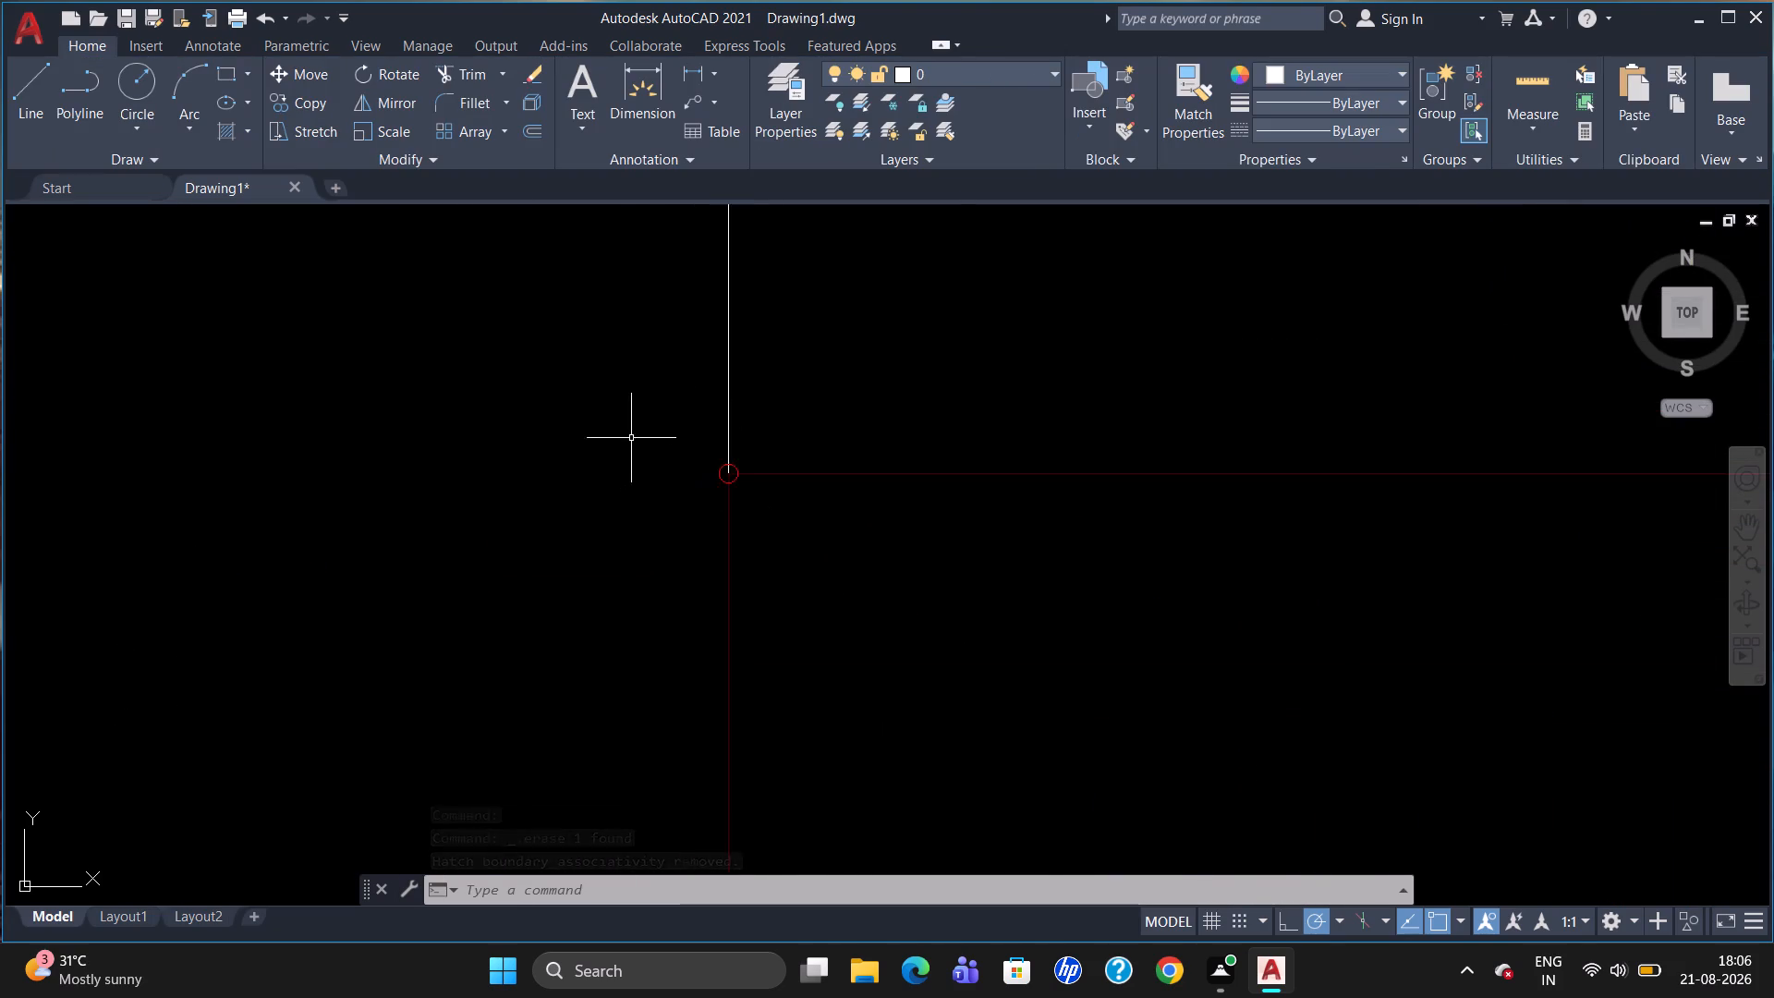
scroll(632, 437, up, 2)
scroll(904, 557, up, 3)
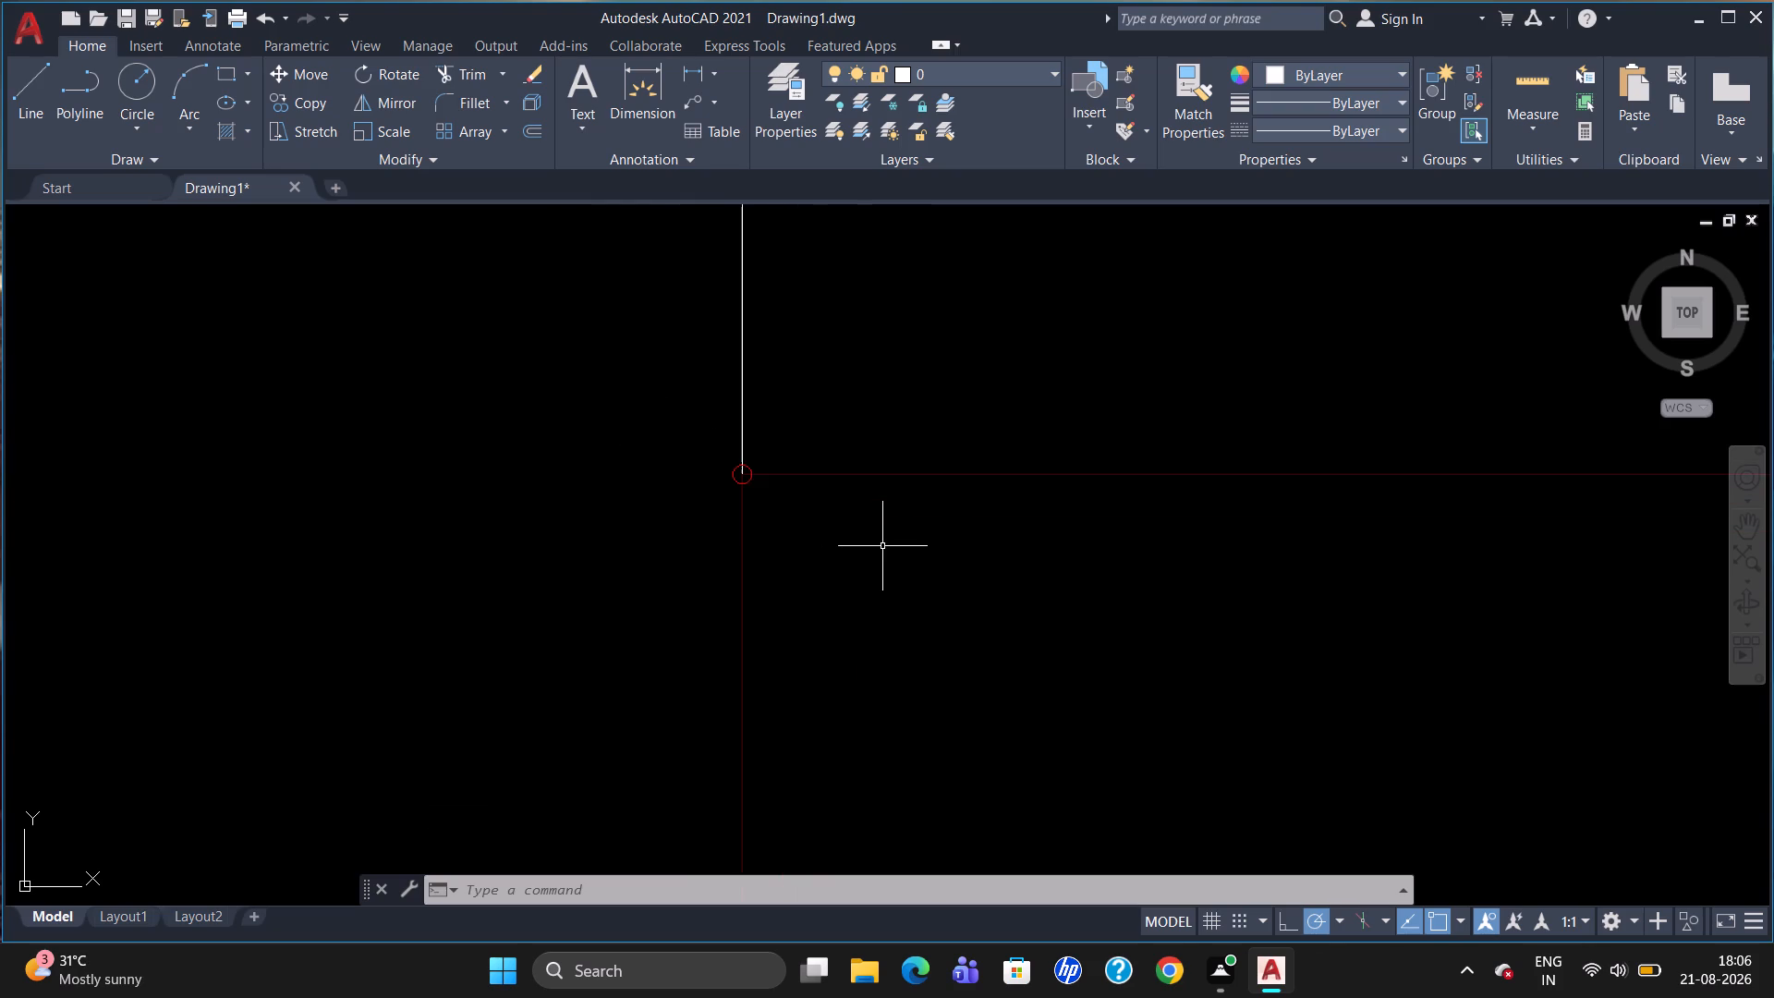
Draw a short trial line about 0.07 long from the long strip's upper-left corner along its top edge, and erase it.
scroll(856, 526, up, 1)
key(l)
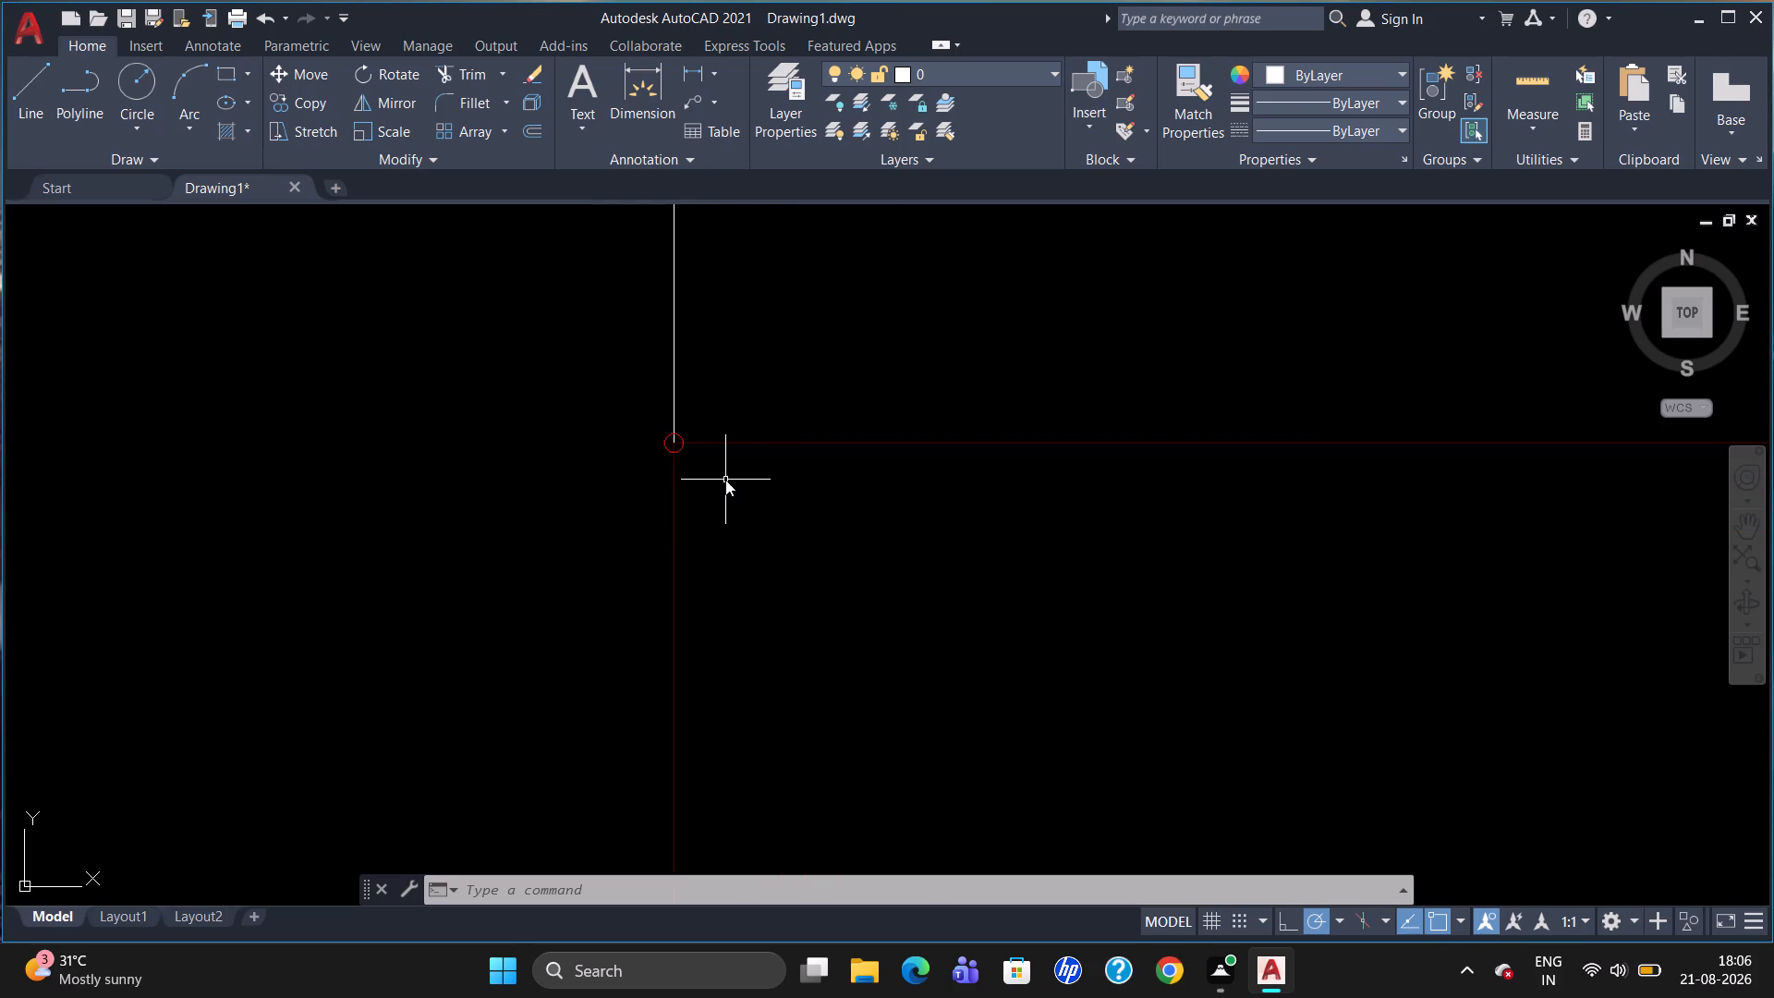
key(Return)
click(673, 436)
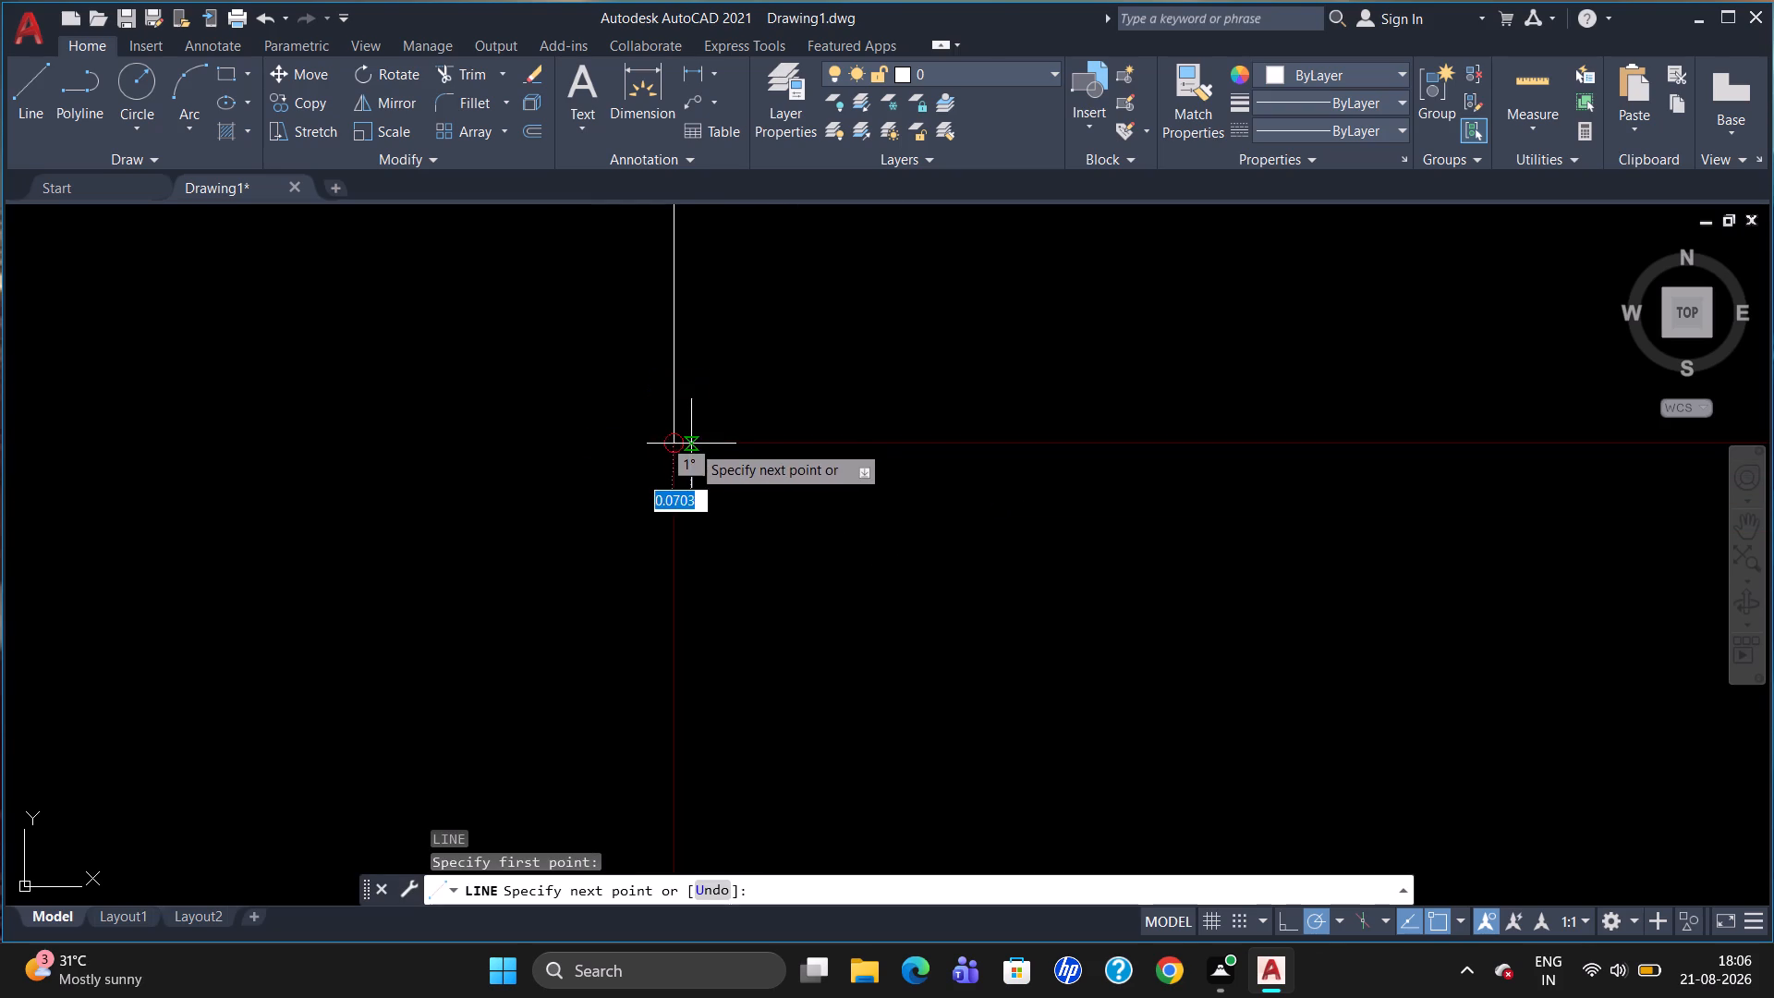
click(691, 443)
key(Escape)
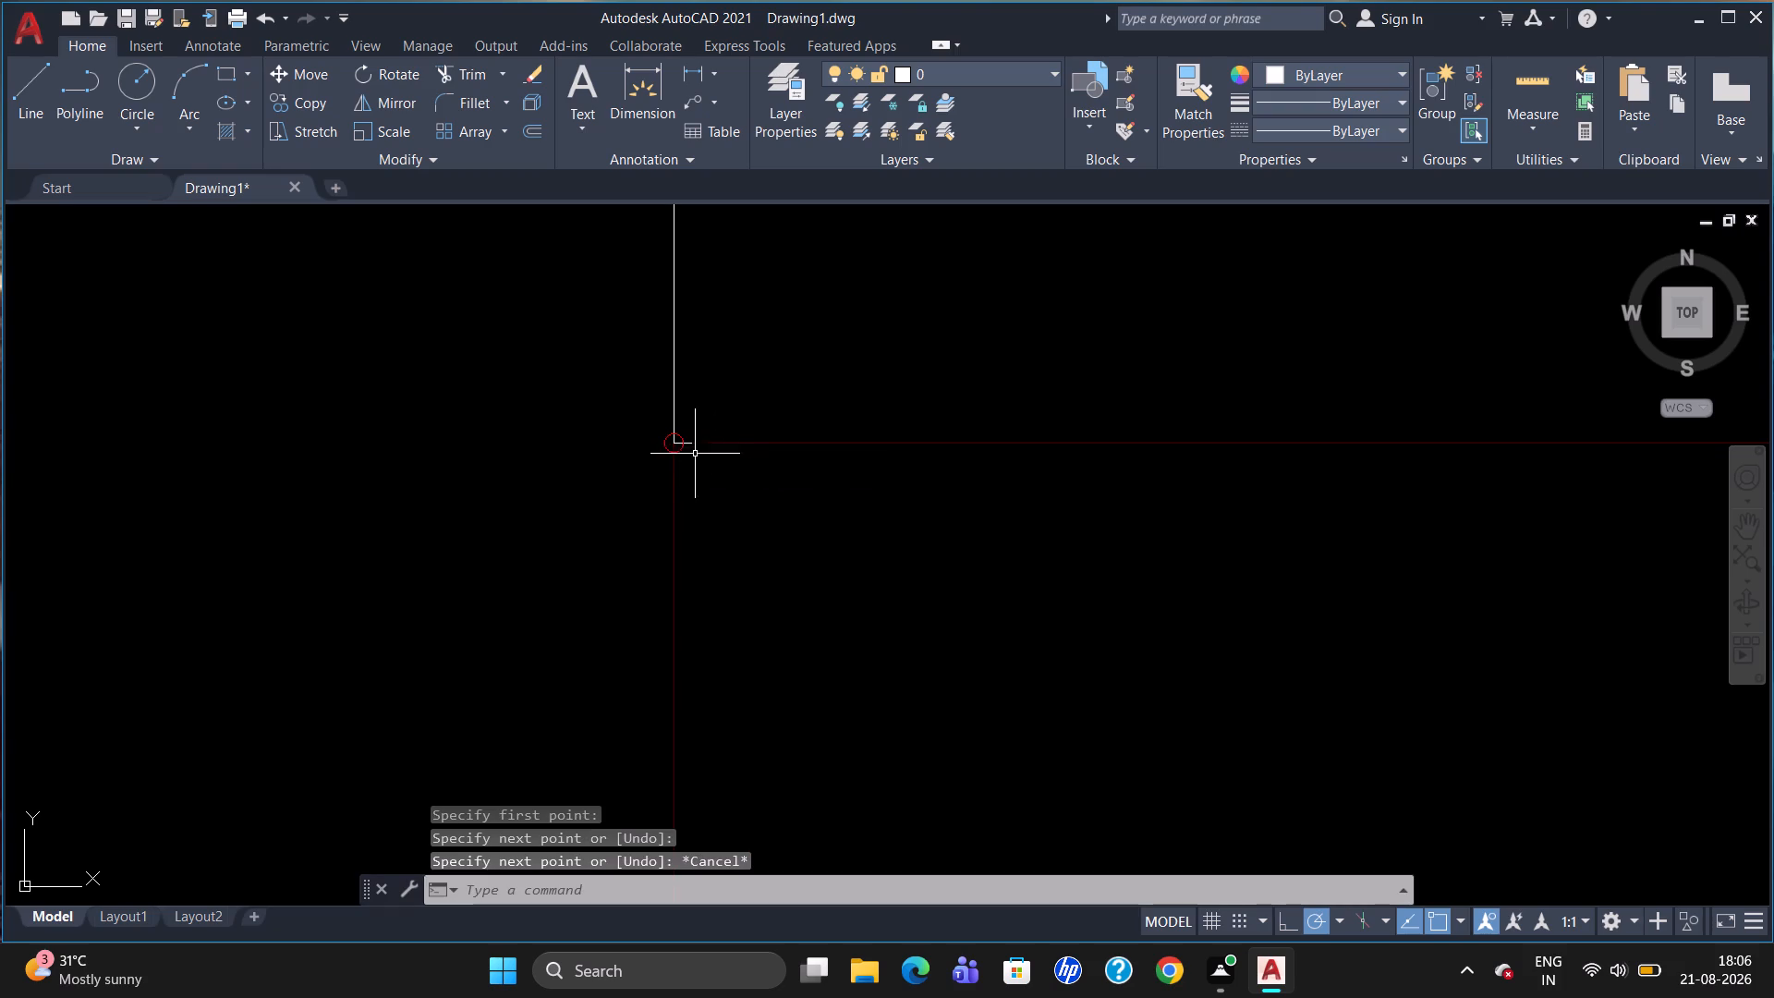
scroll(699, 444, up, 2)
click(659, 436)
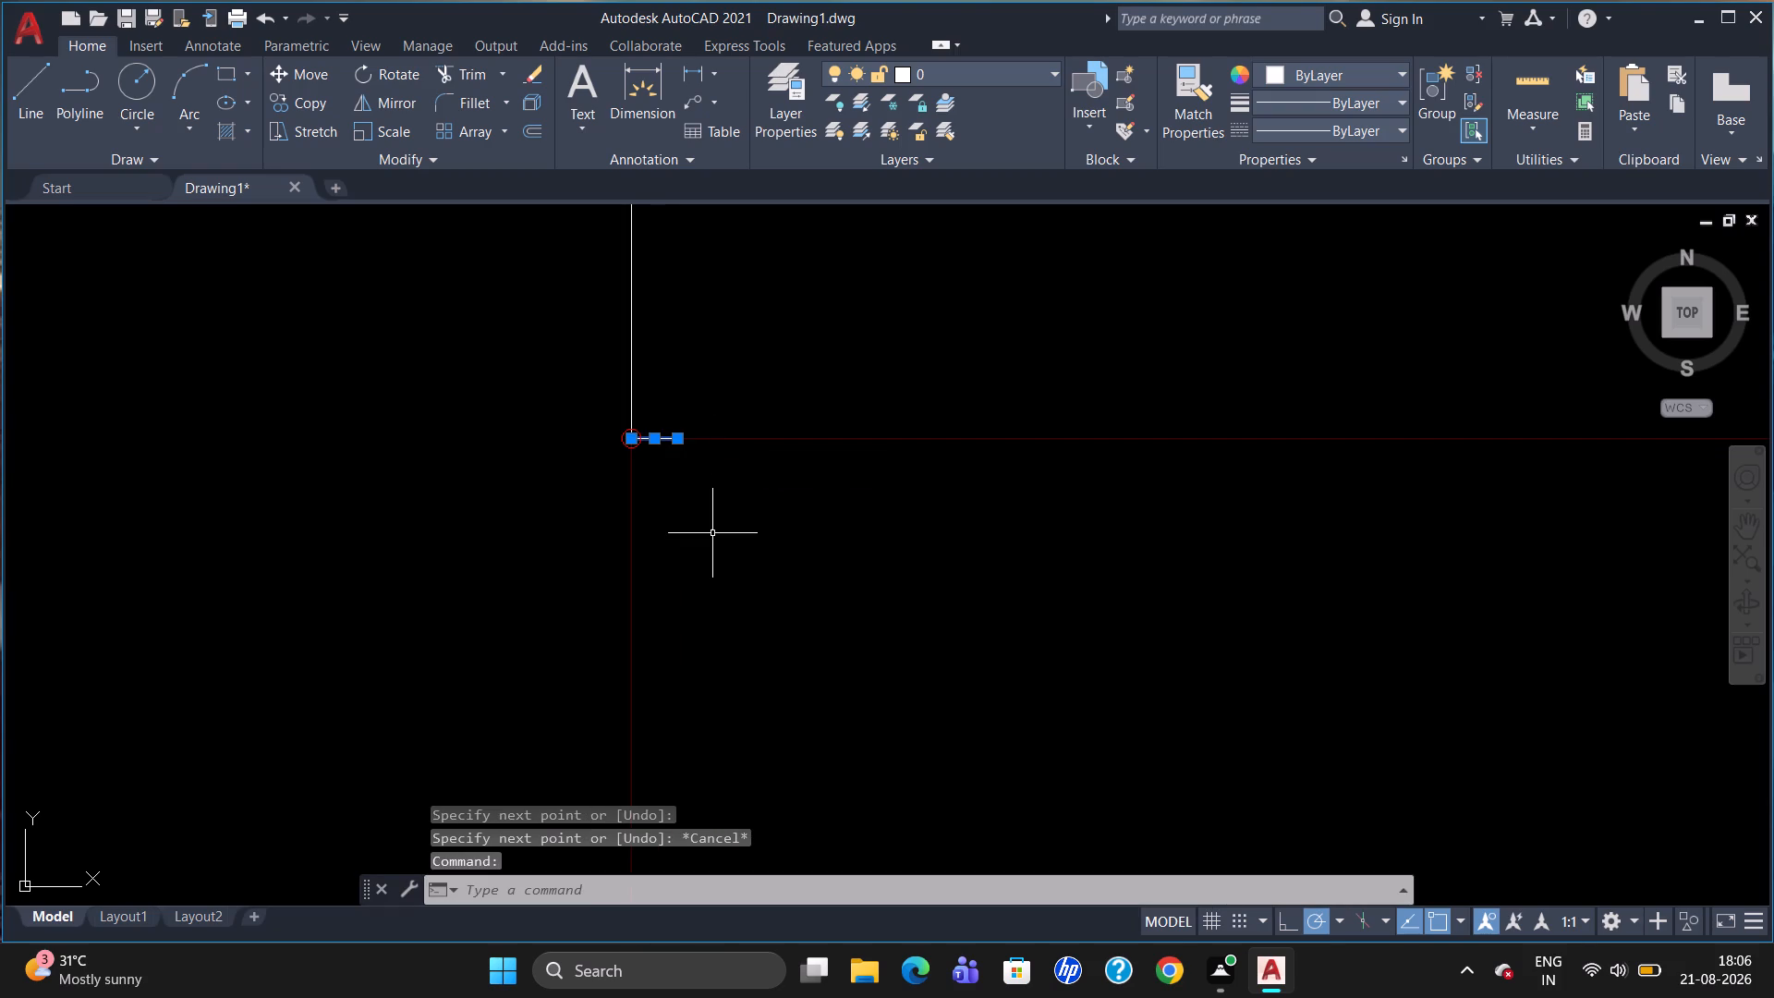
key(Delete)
Hatch the long strip below the slatted compartment with the AR-CONC pattern in colour 18 at scale 0.5.
scroll(923, 426, down, 5)
scroll(1075, 493, down, 6)
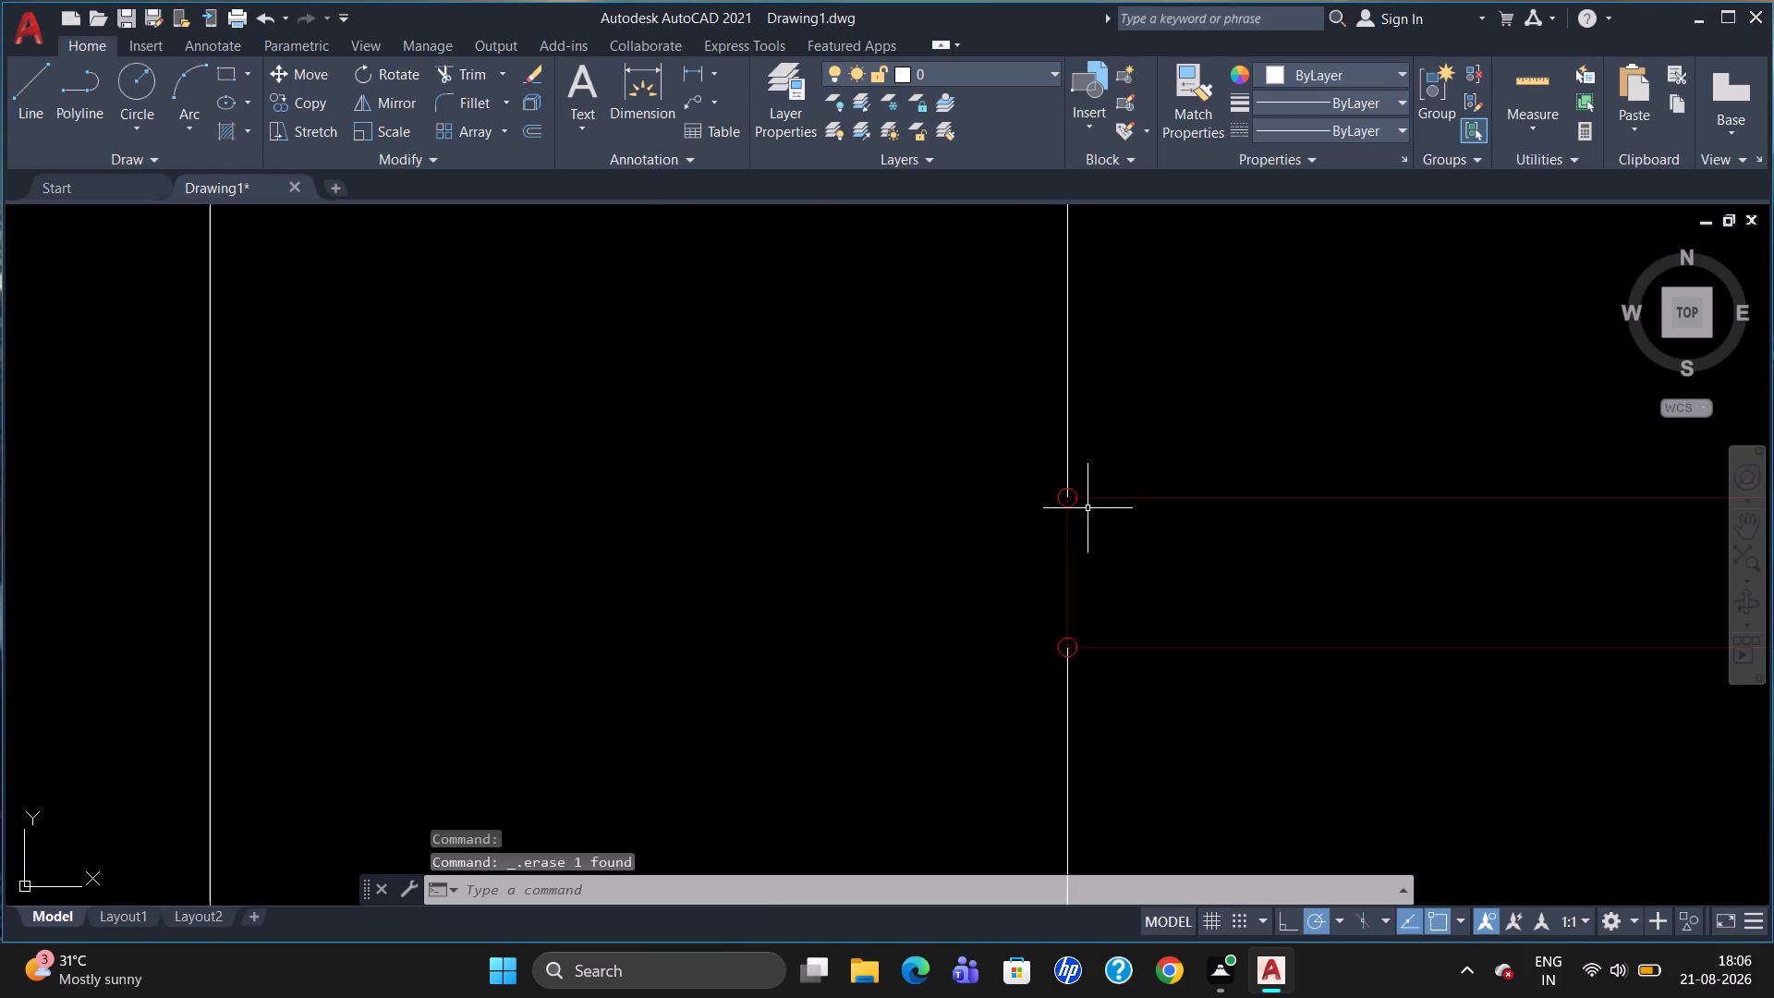
scroll(1123, 524, down, 3)
scroll(1250, 596, up, 8)
scroll(1023, 545, down, 6)
scroll(1437, 415, down, 2)
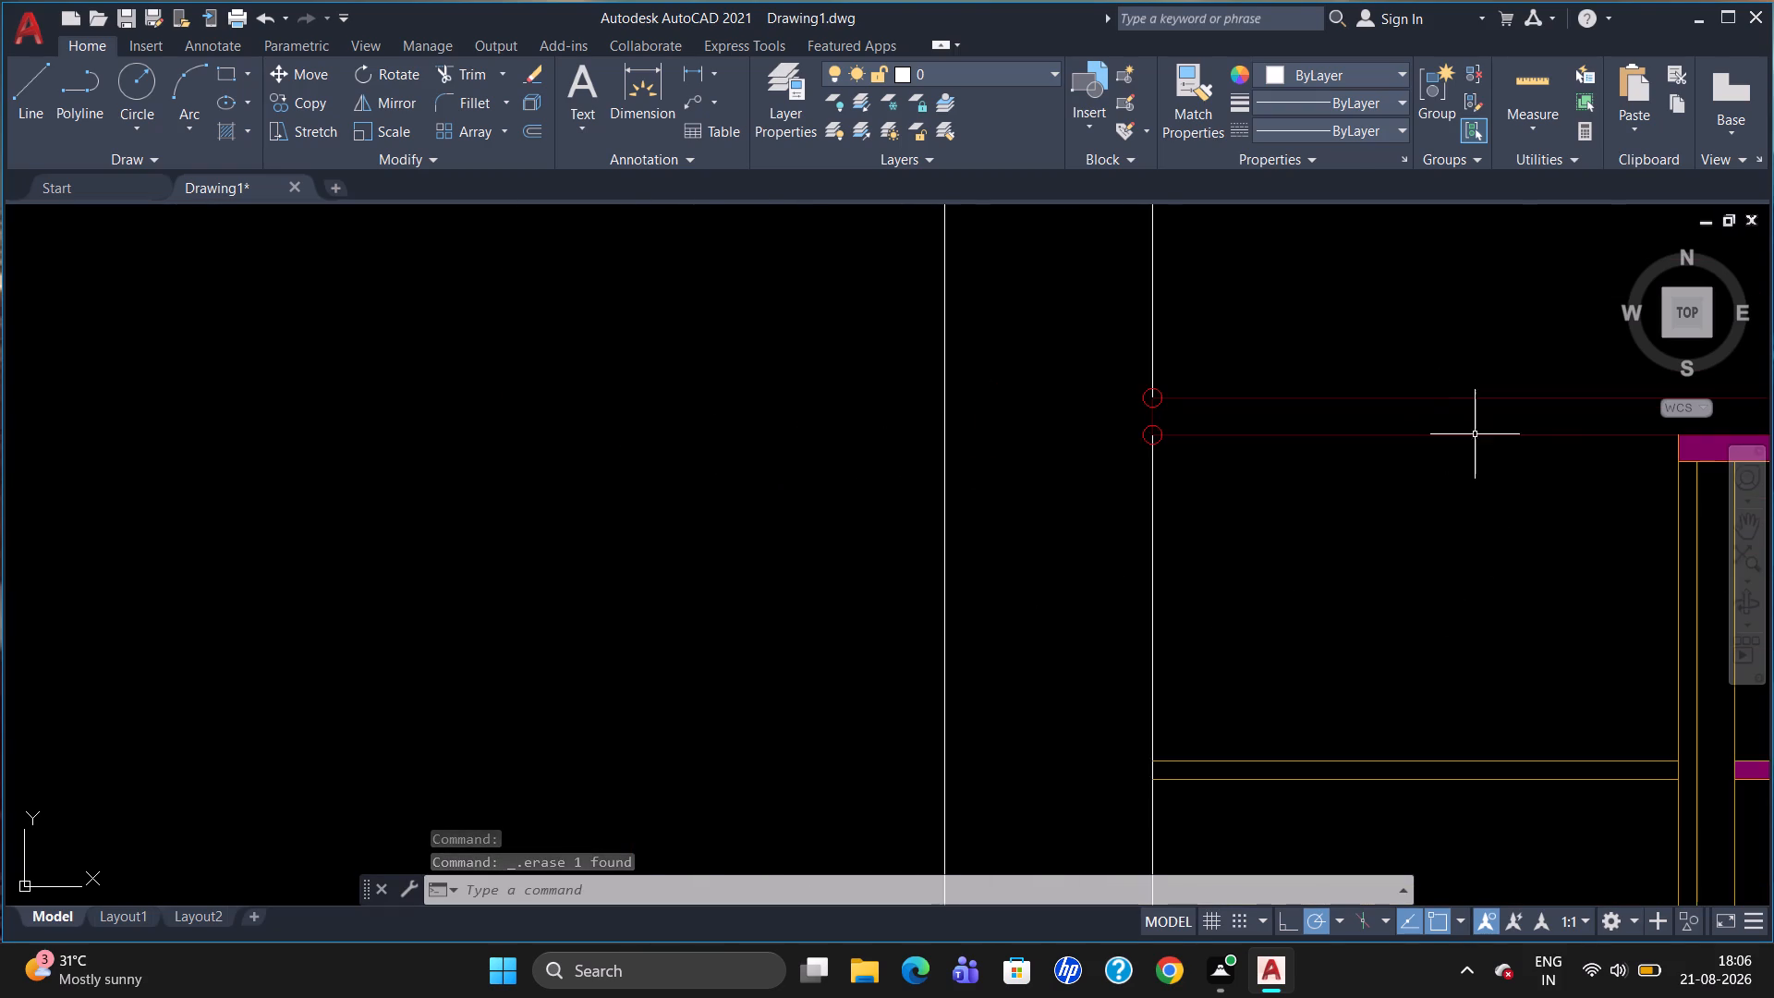
scroll(1598, 389, up, 4)
scroll(1254, 467, down, 6)
scroll(1464, 437, up, 1)
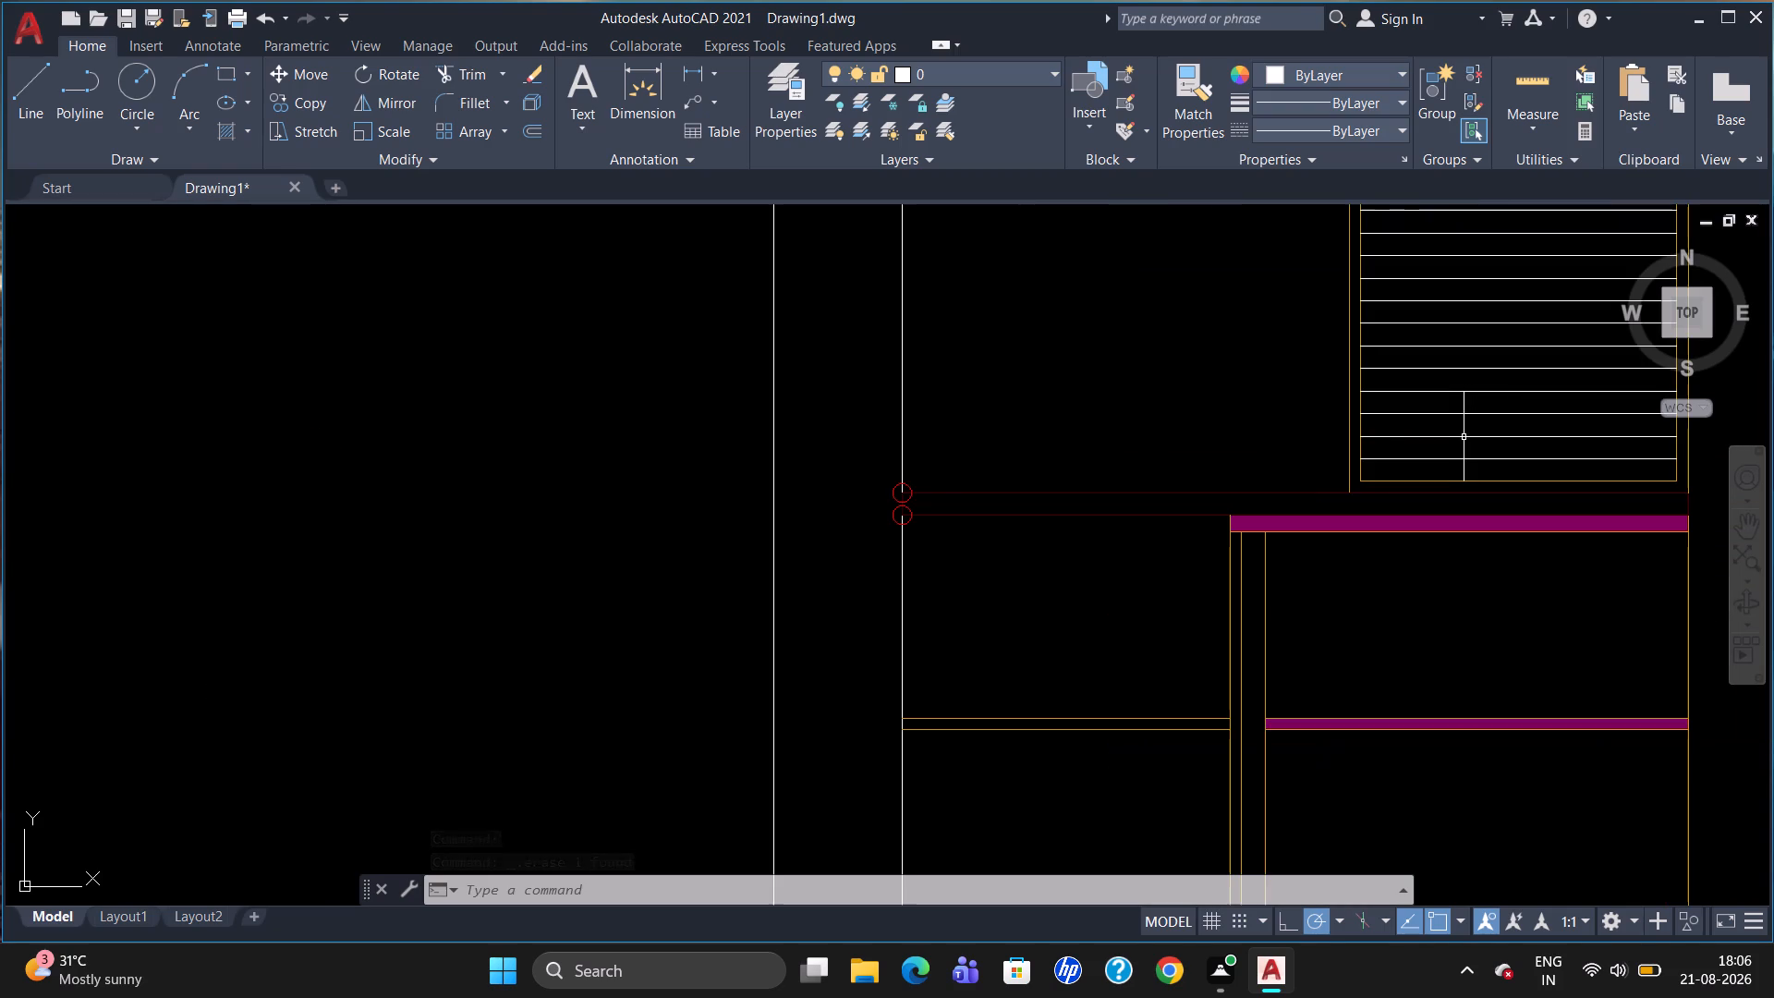
click(251, 142)
click(263, 170)
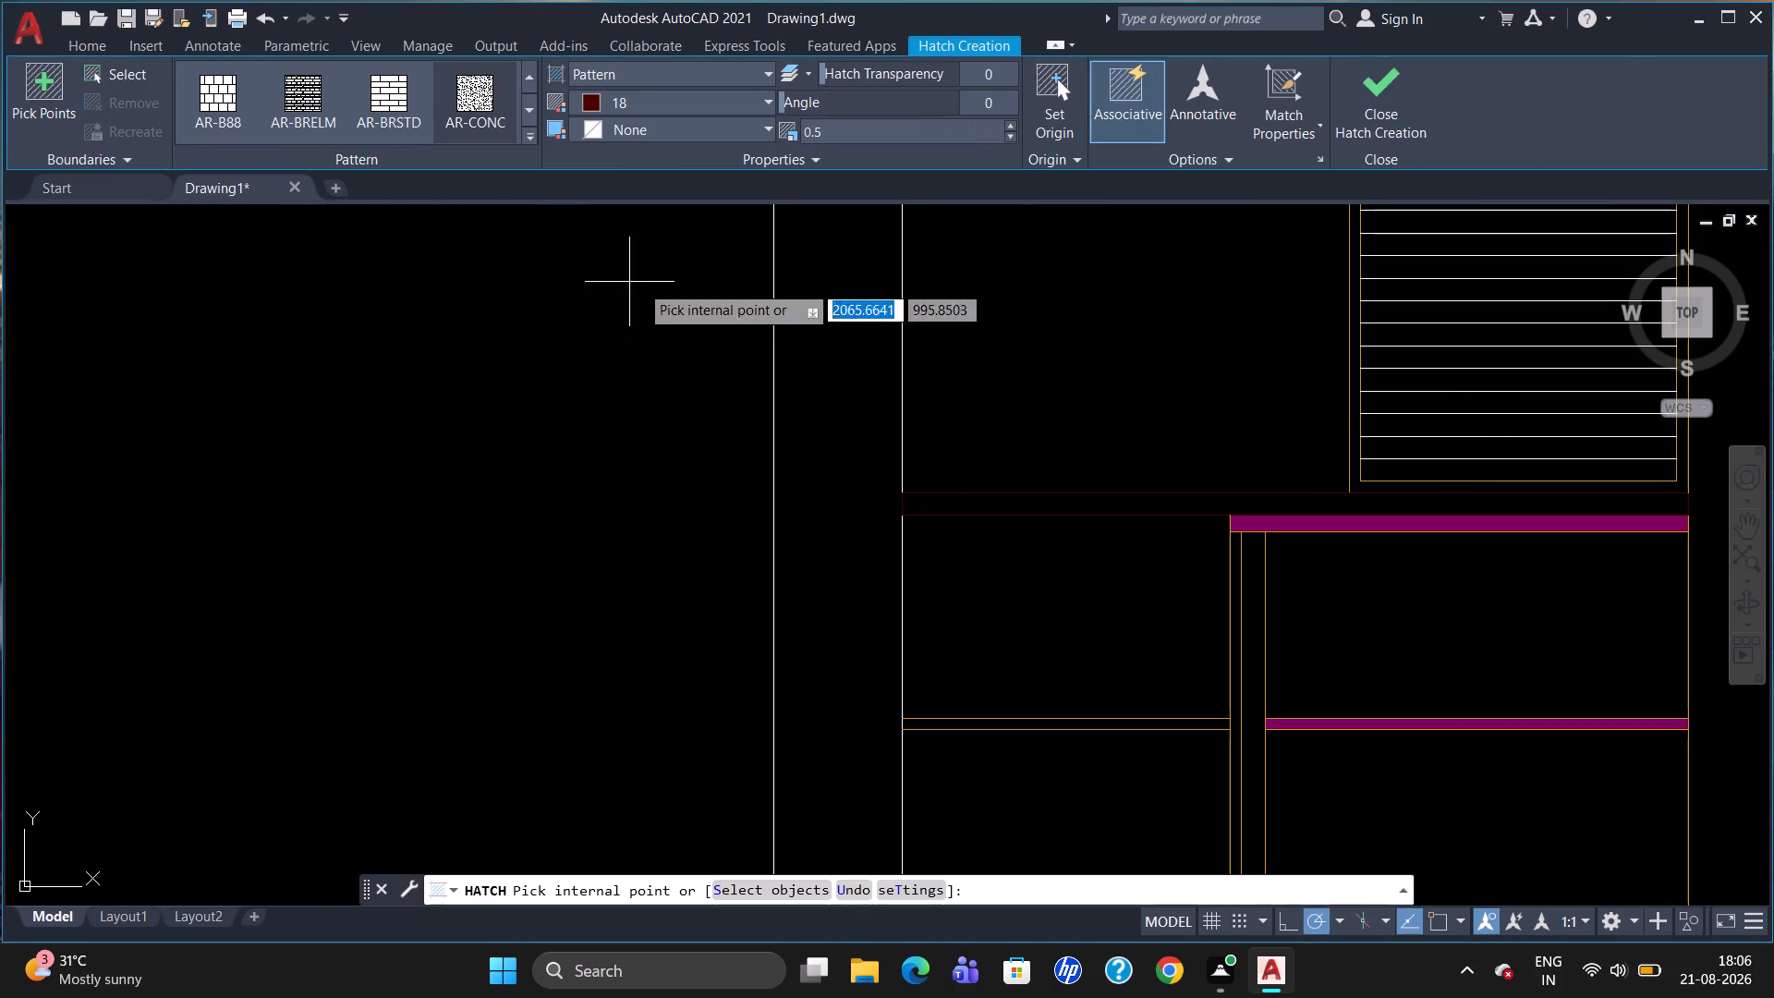
click(1013, 498)
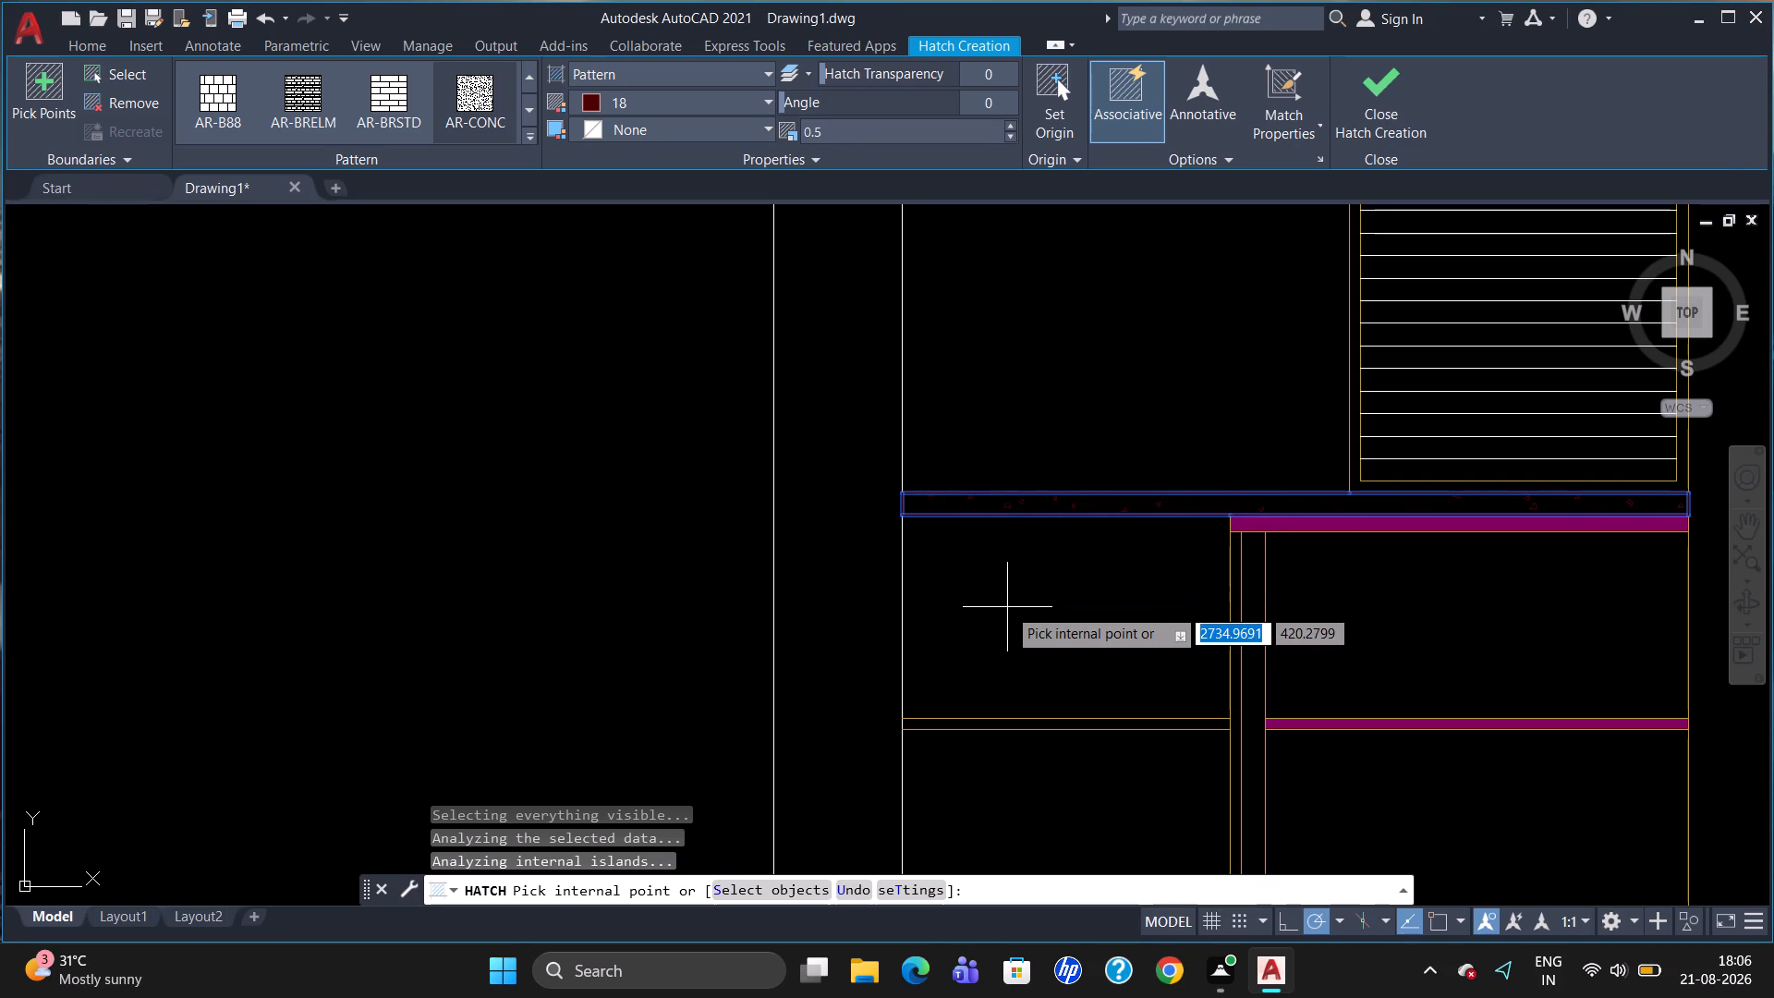
key(Escape)
Fill the thin strip beneath the cross-marked compartment with a solid hatch in yellow, colour 248,215,49.
scroll(1379, 447, down, 2)
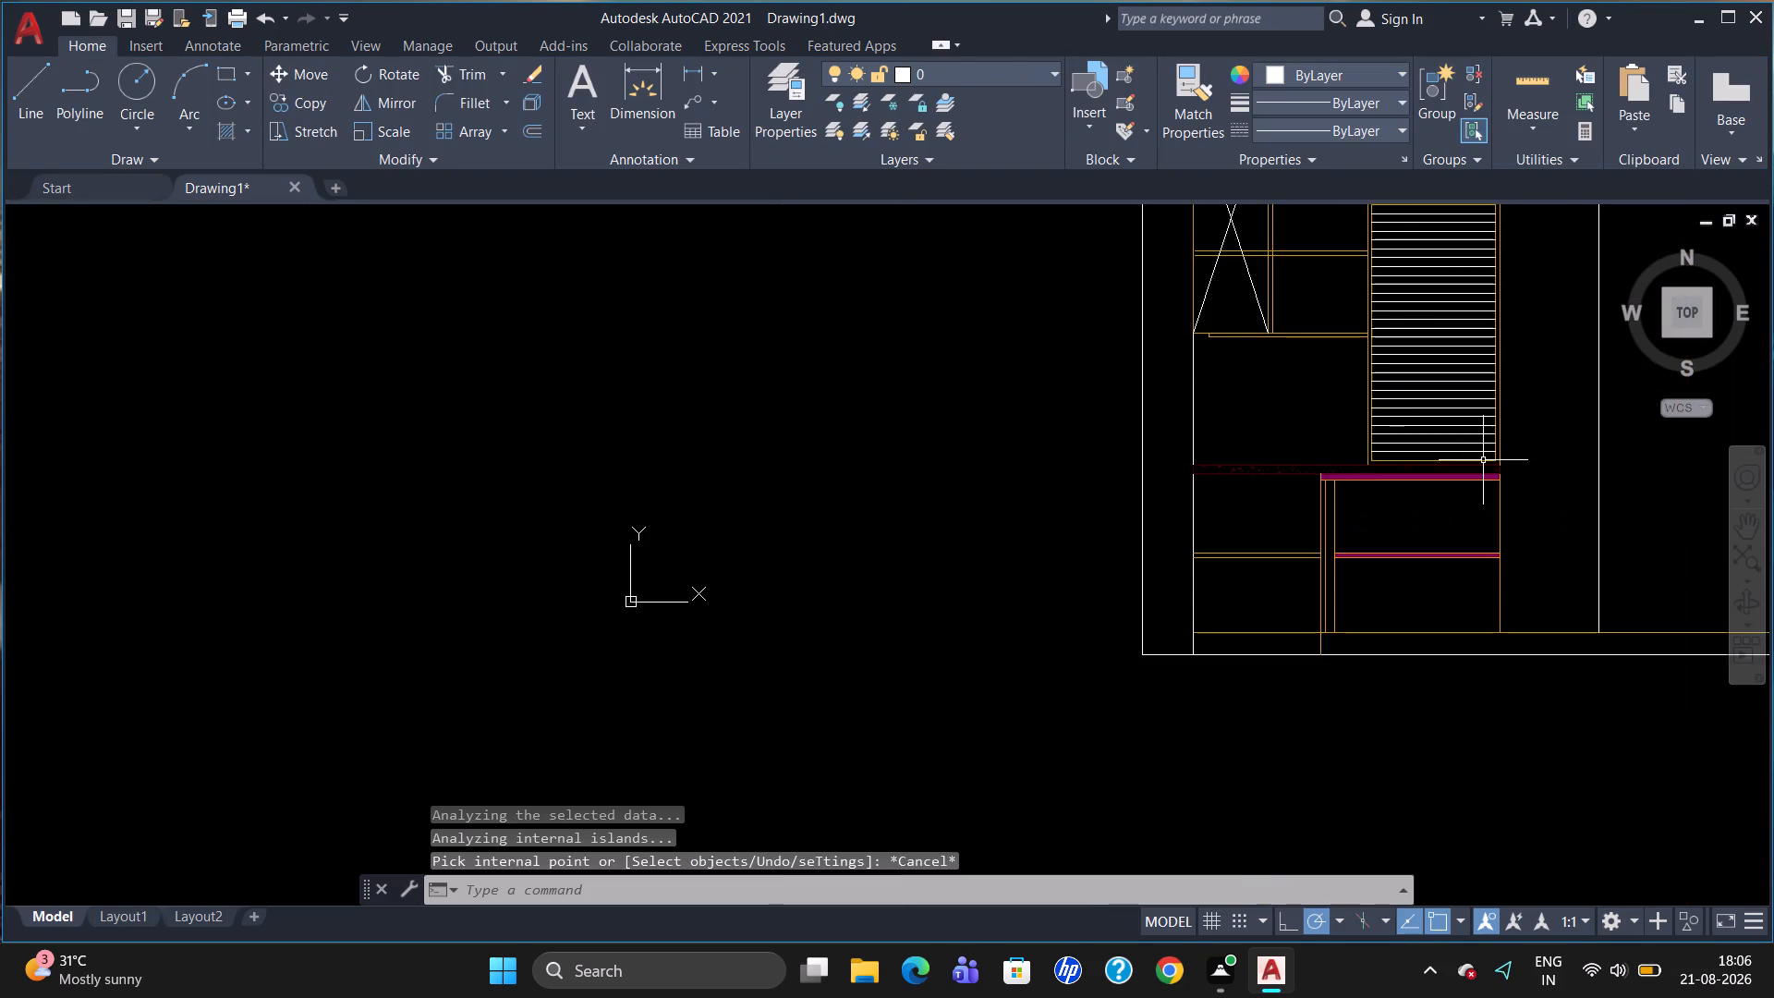
scroll(1476, 453, up, 4)
scroll(1285, 452, down, 3)
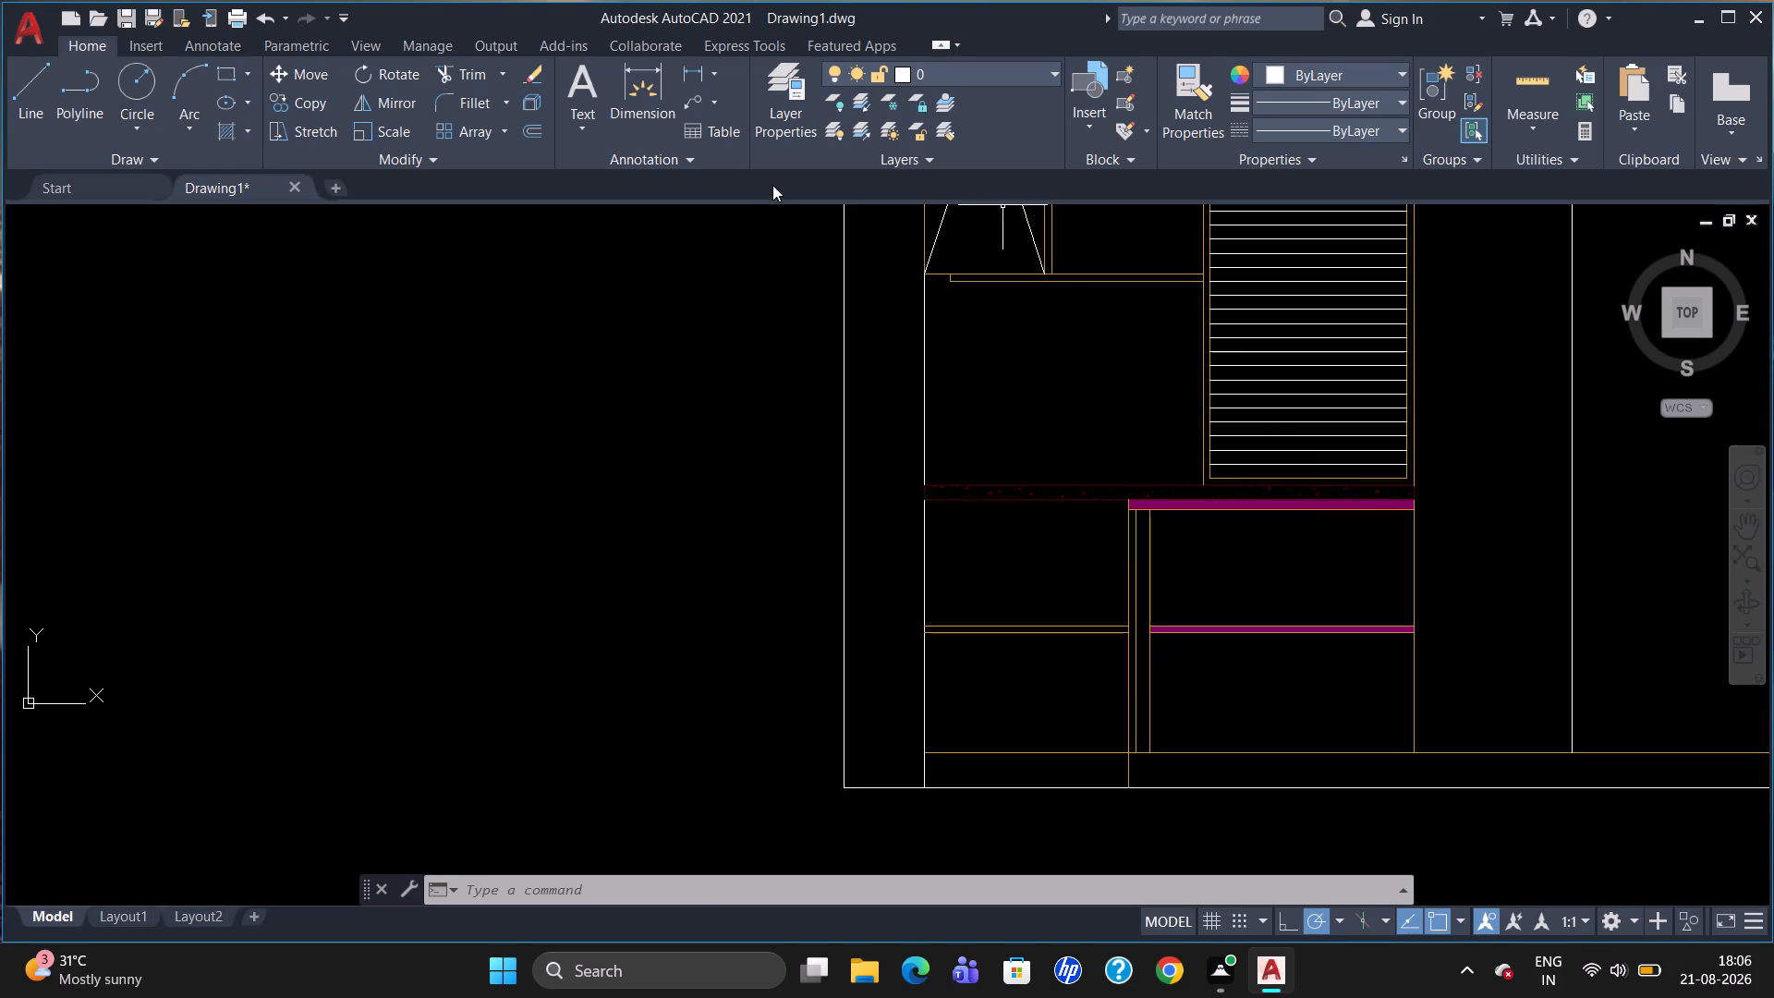
click(252, 129)
click(271, 176)
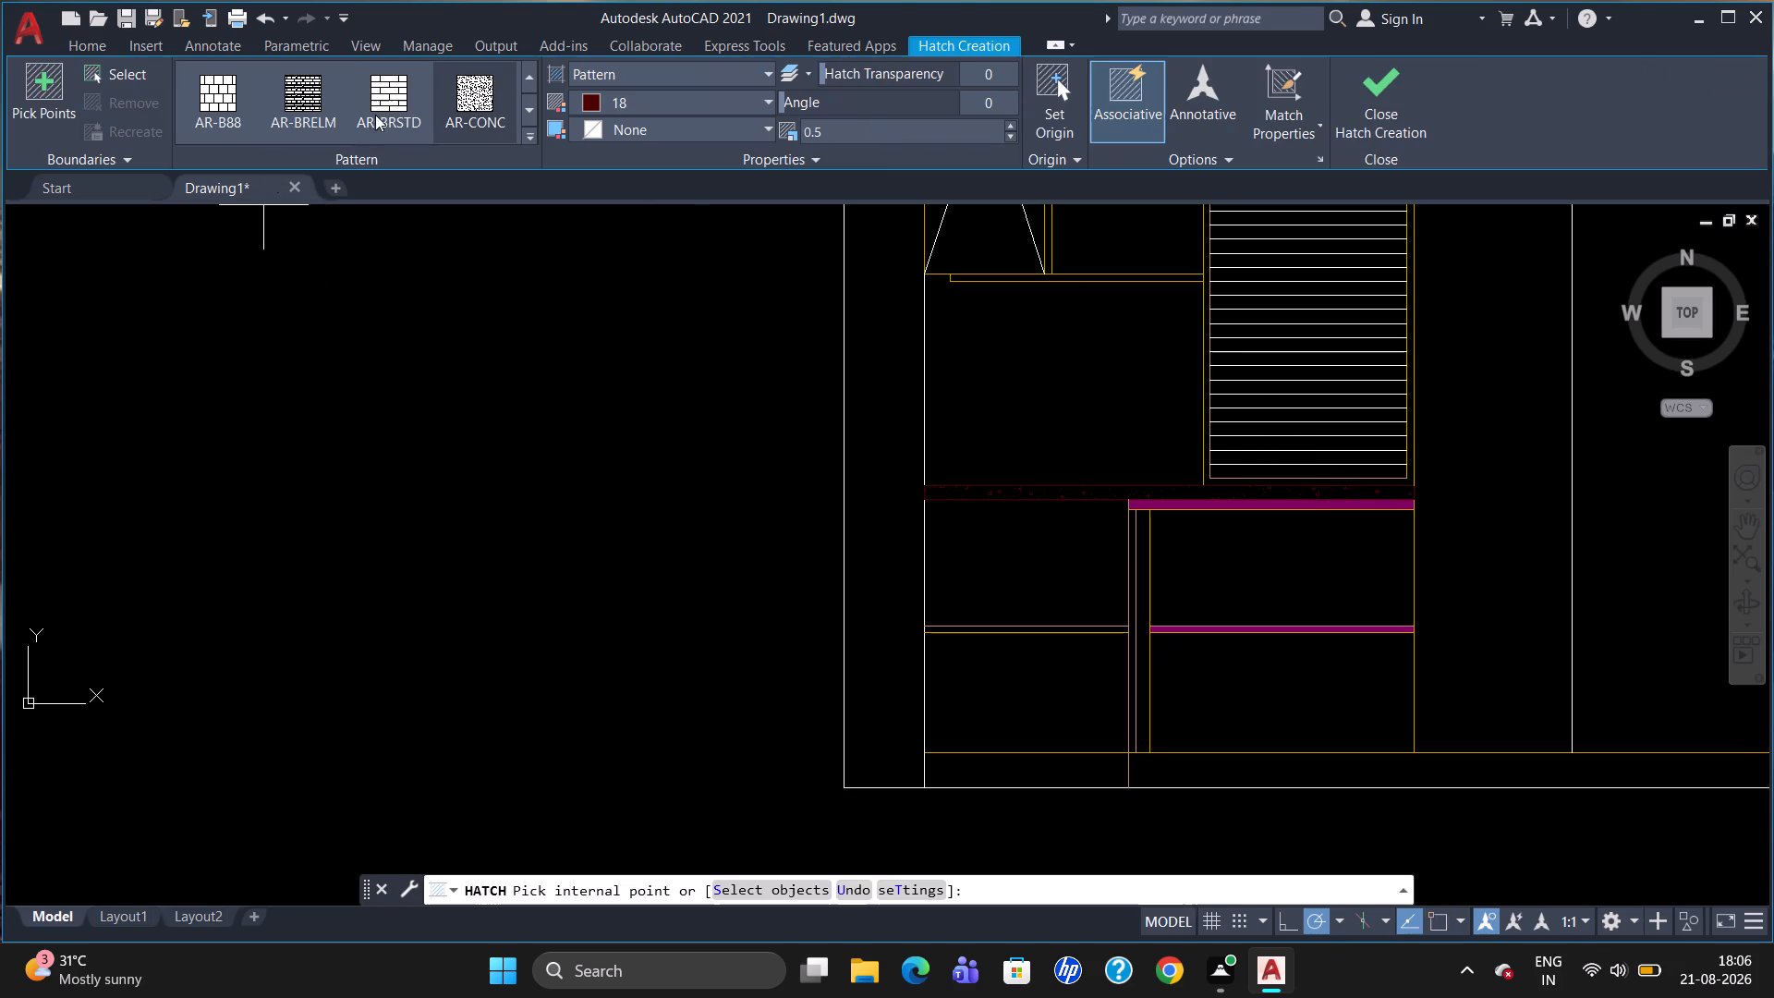
click(612, 74)
click(613, 108)
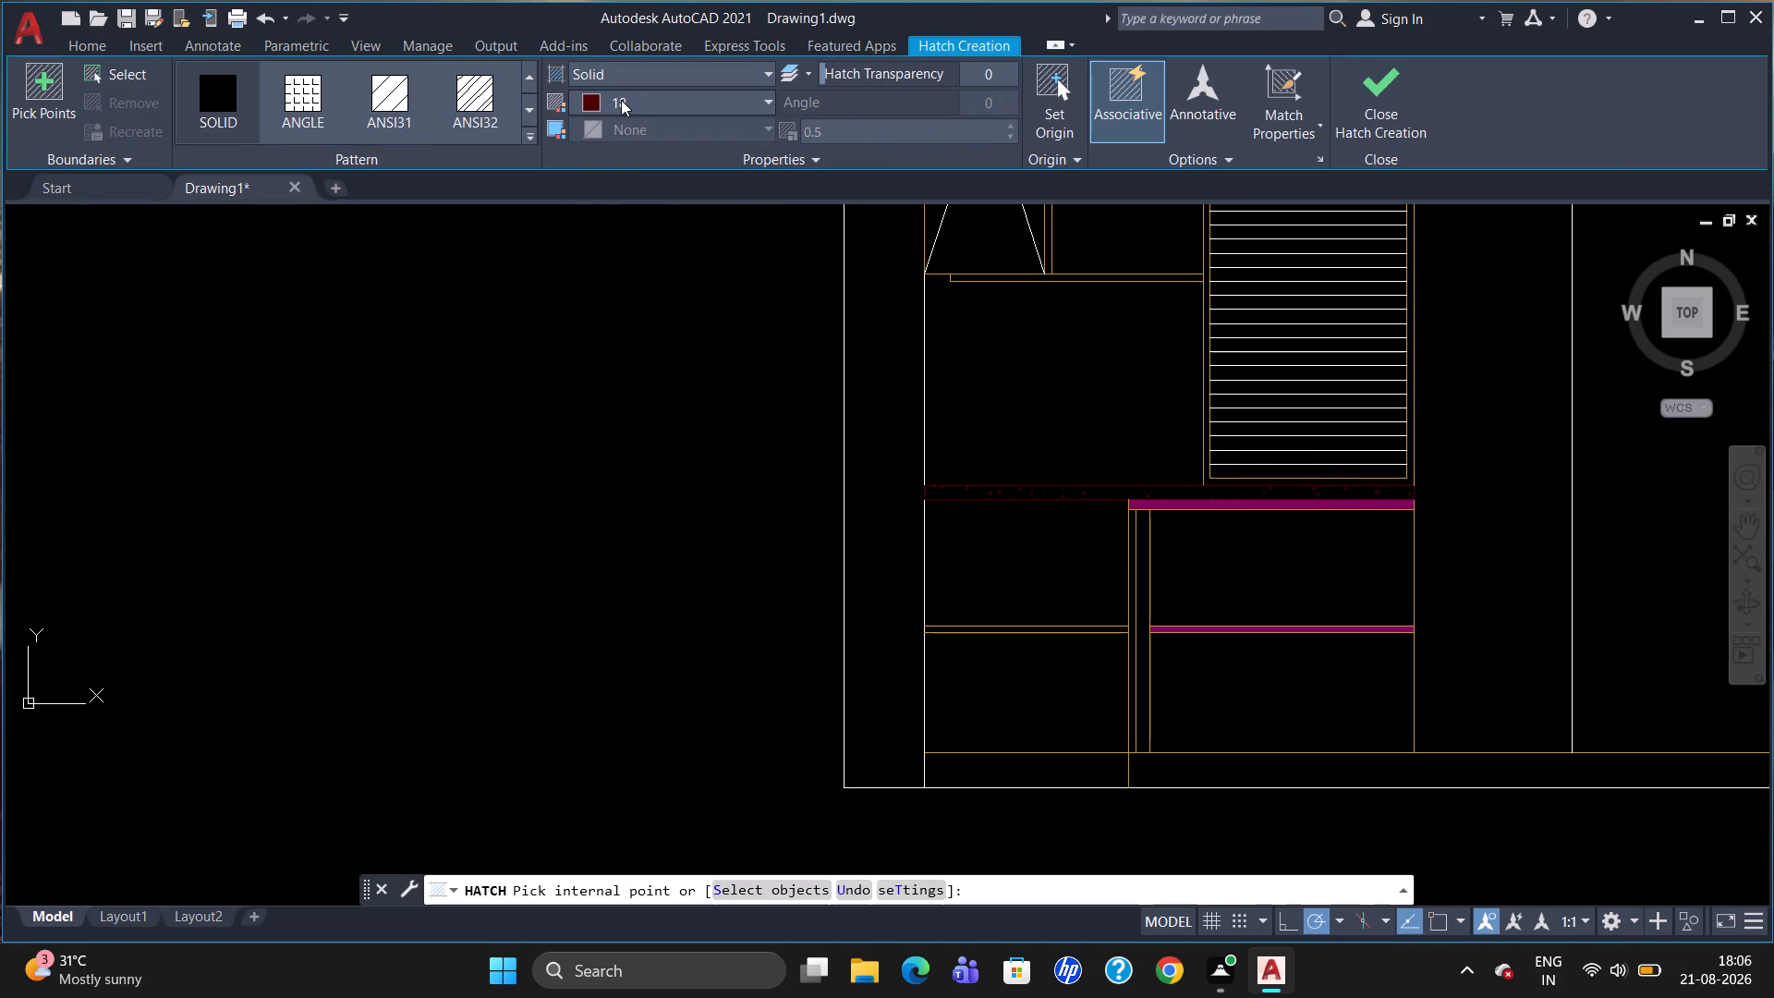
click(621, 100)
click(601, 210)
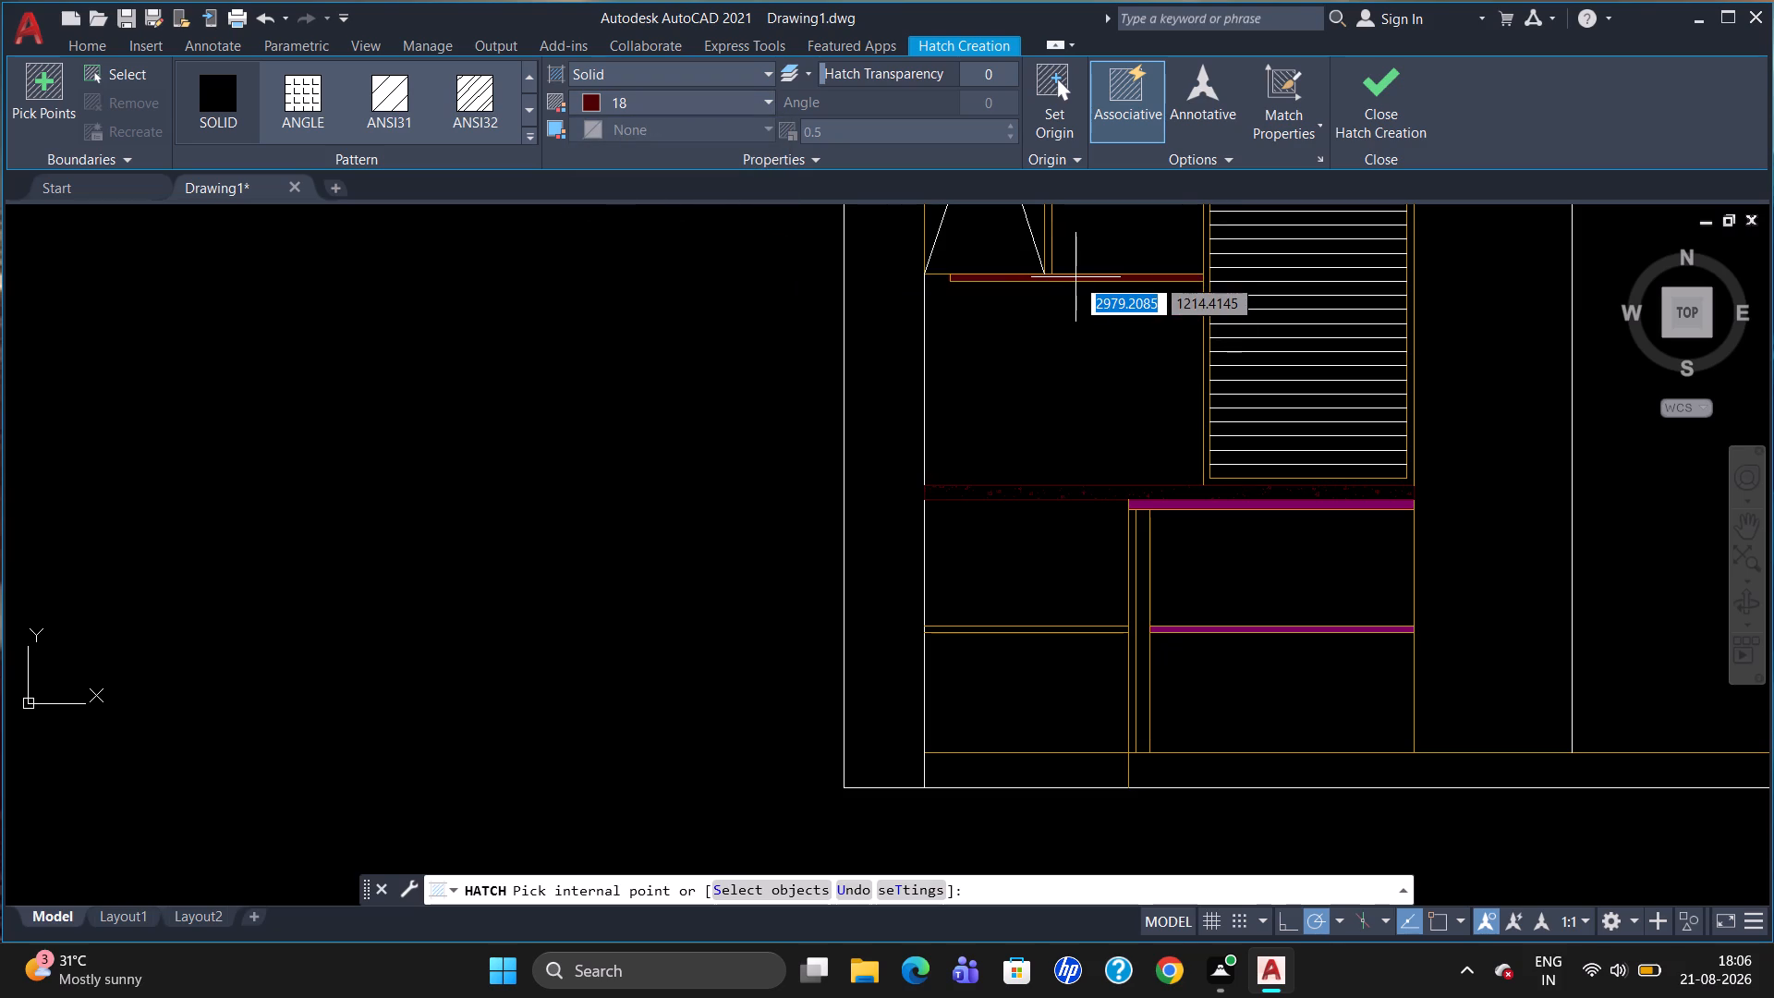
click(740, 99)
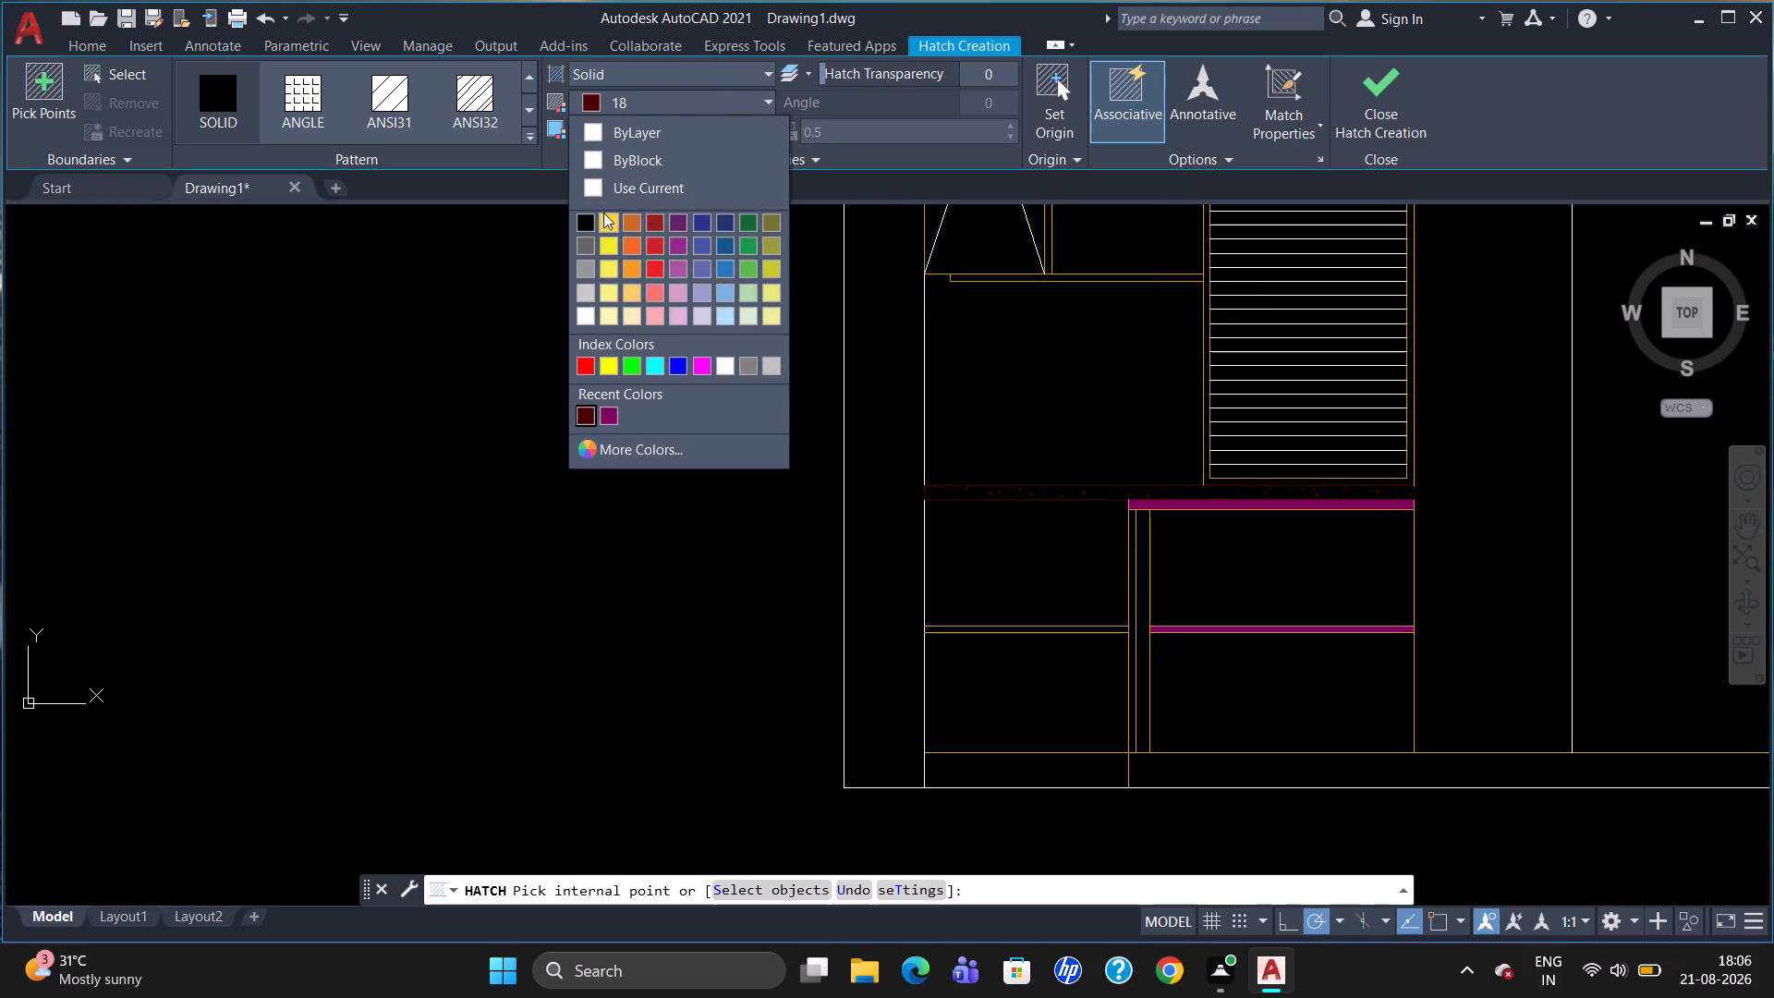
click(603, 213)
click(1003, 279)
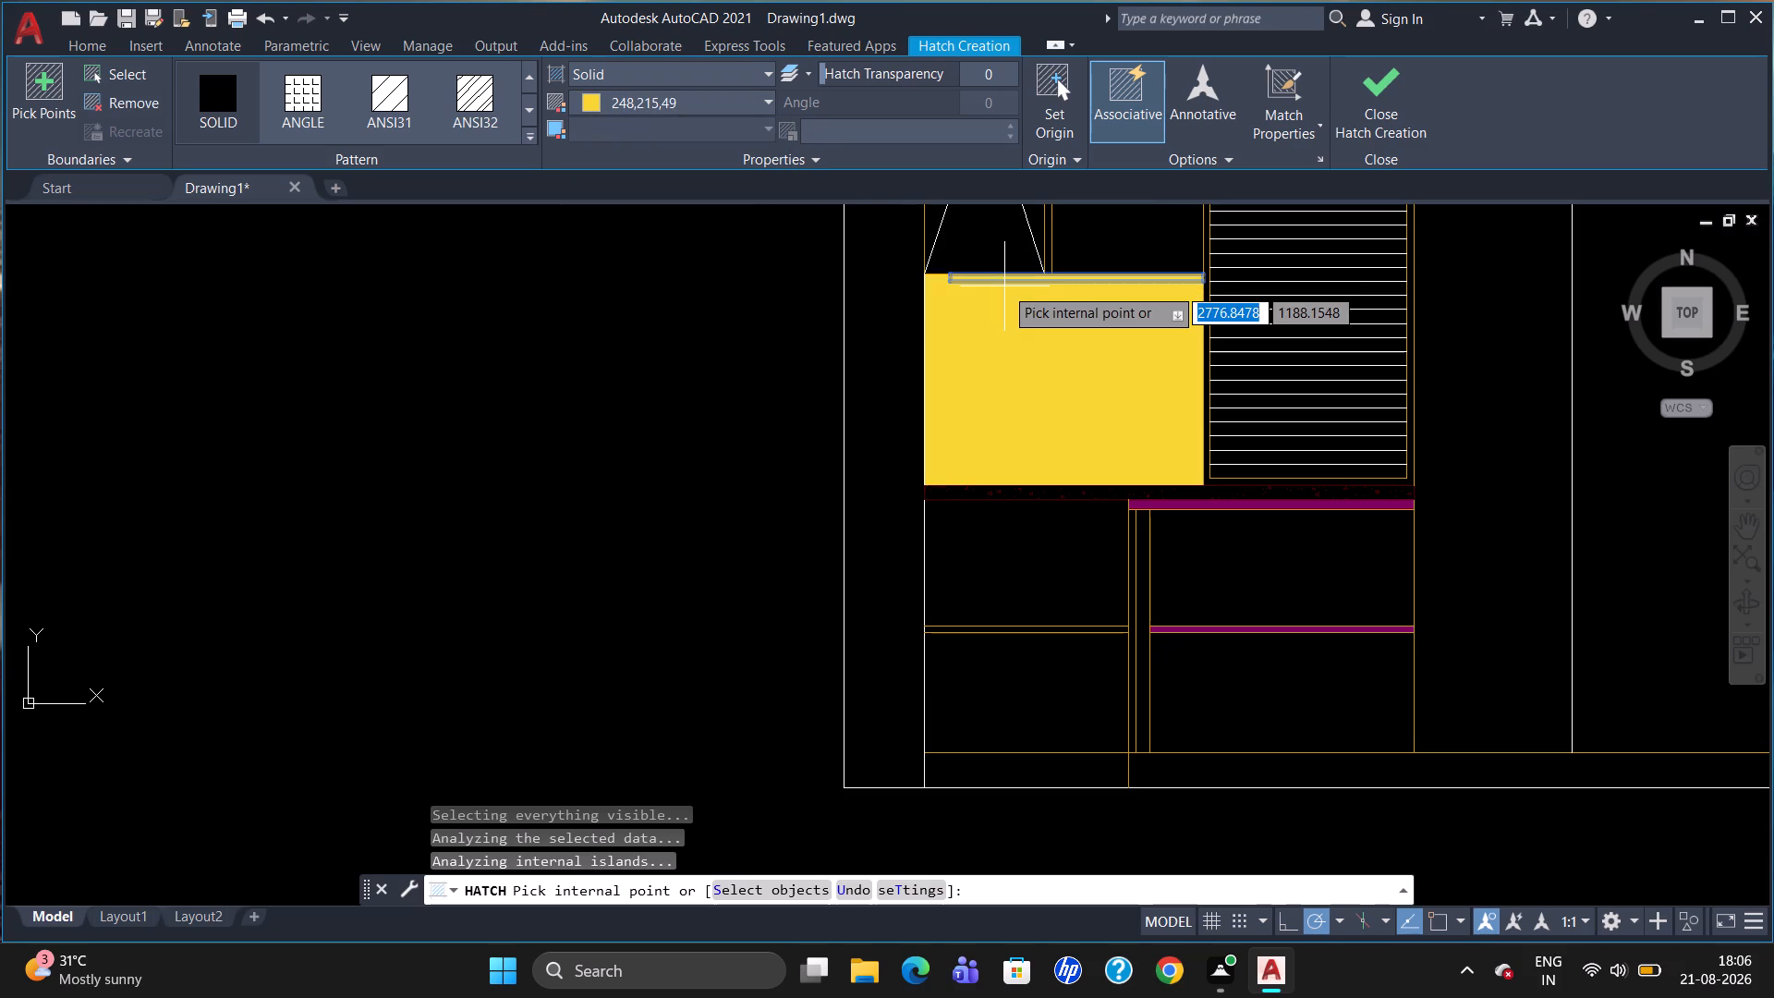
key(Escape)
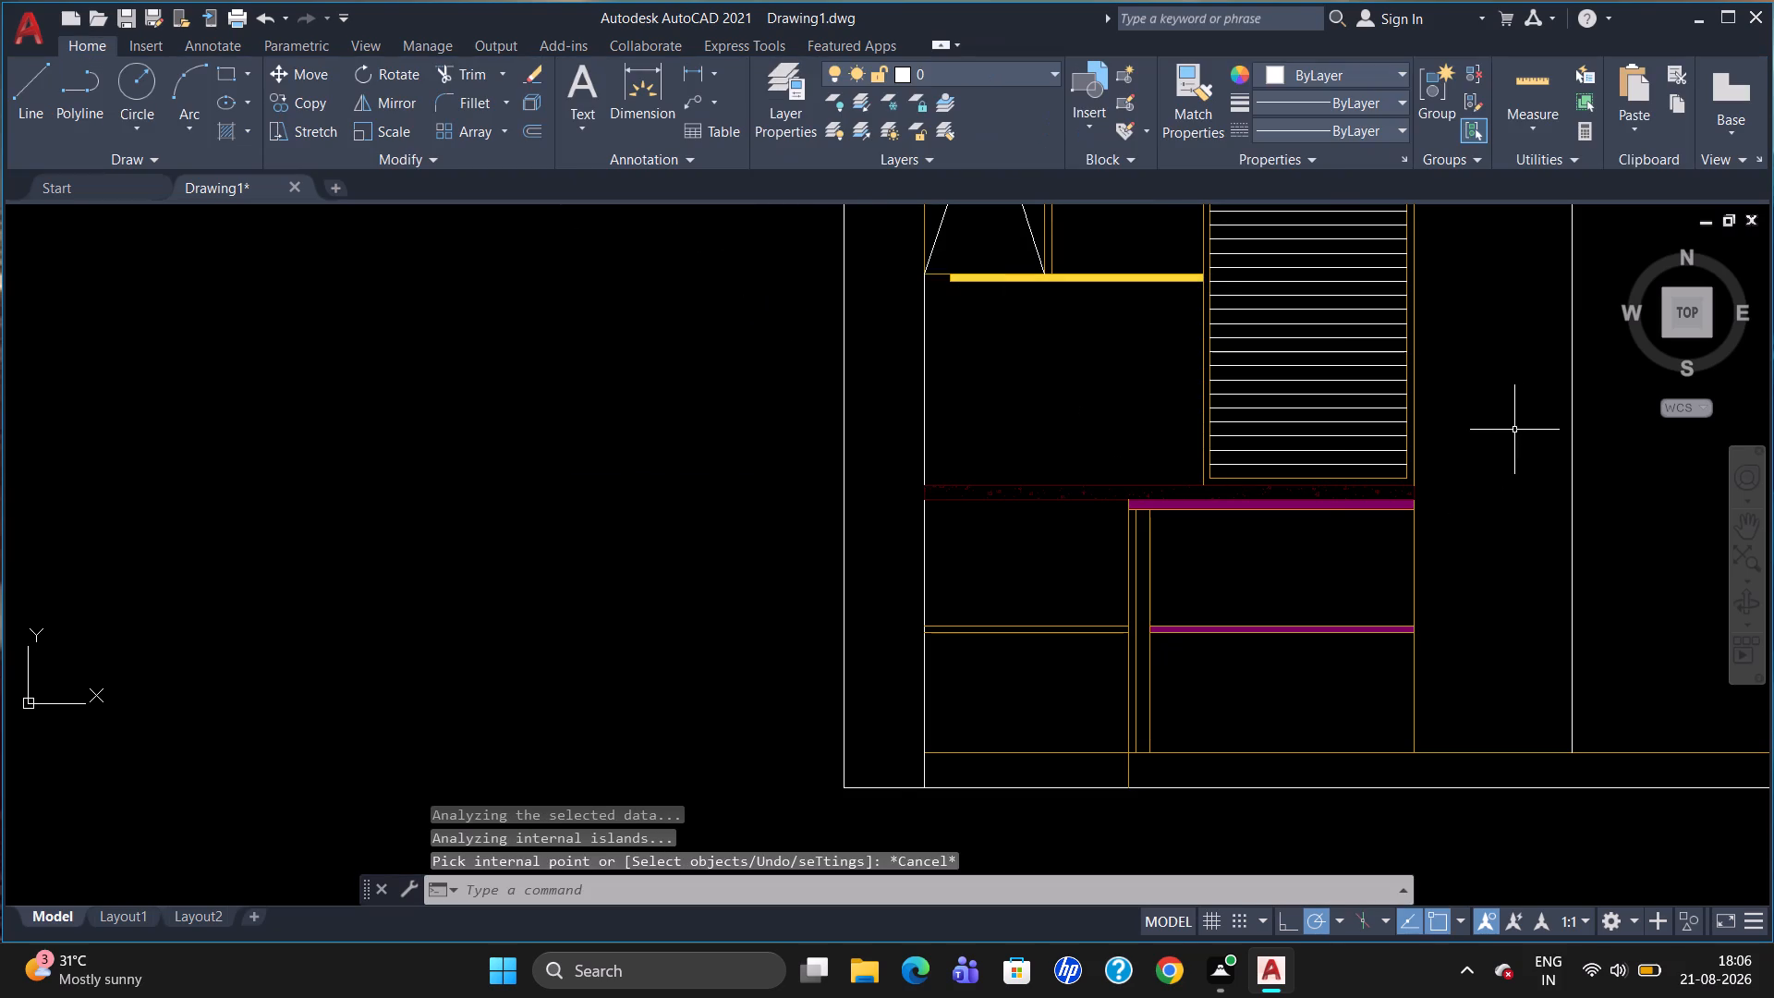
Break the layout's top outer line at the short vertical line near the upper-right corner, using BREAKATPOINT.
scroll(1454, 431, down, 1)
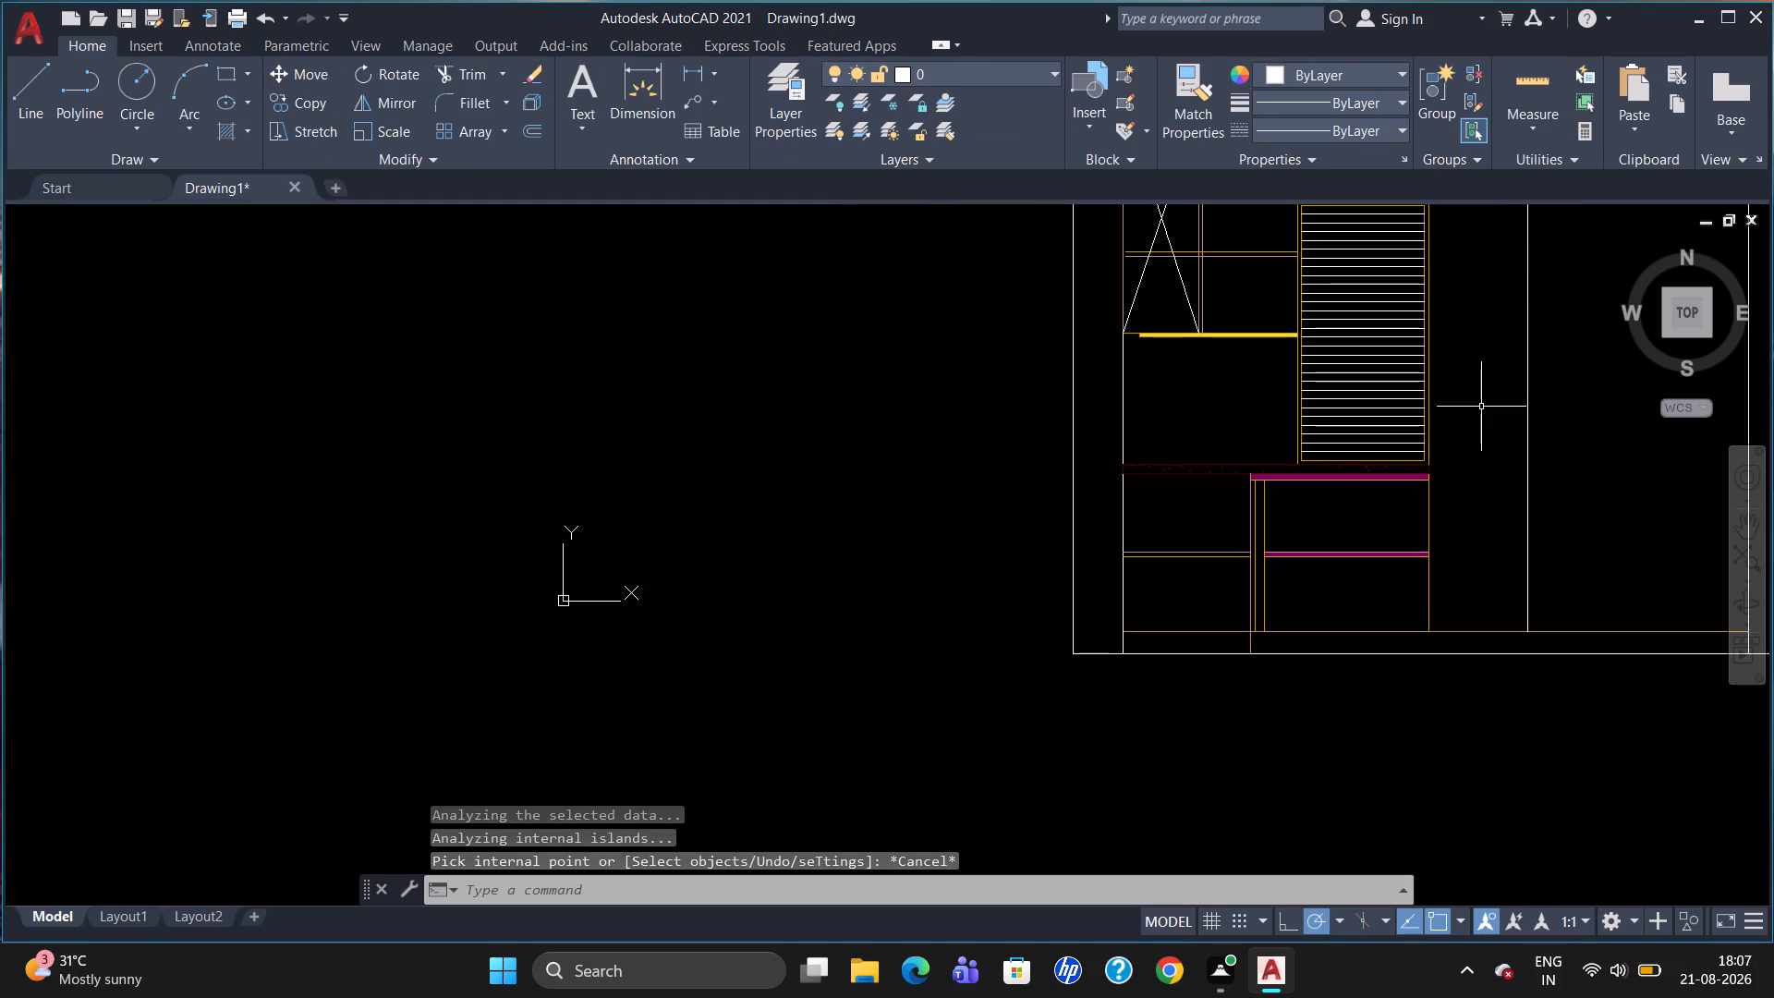
scroll(1482, 396, up, 3)
scroll(1471, 407, down, 3)
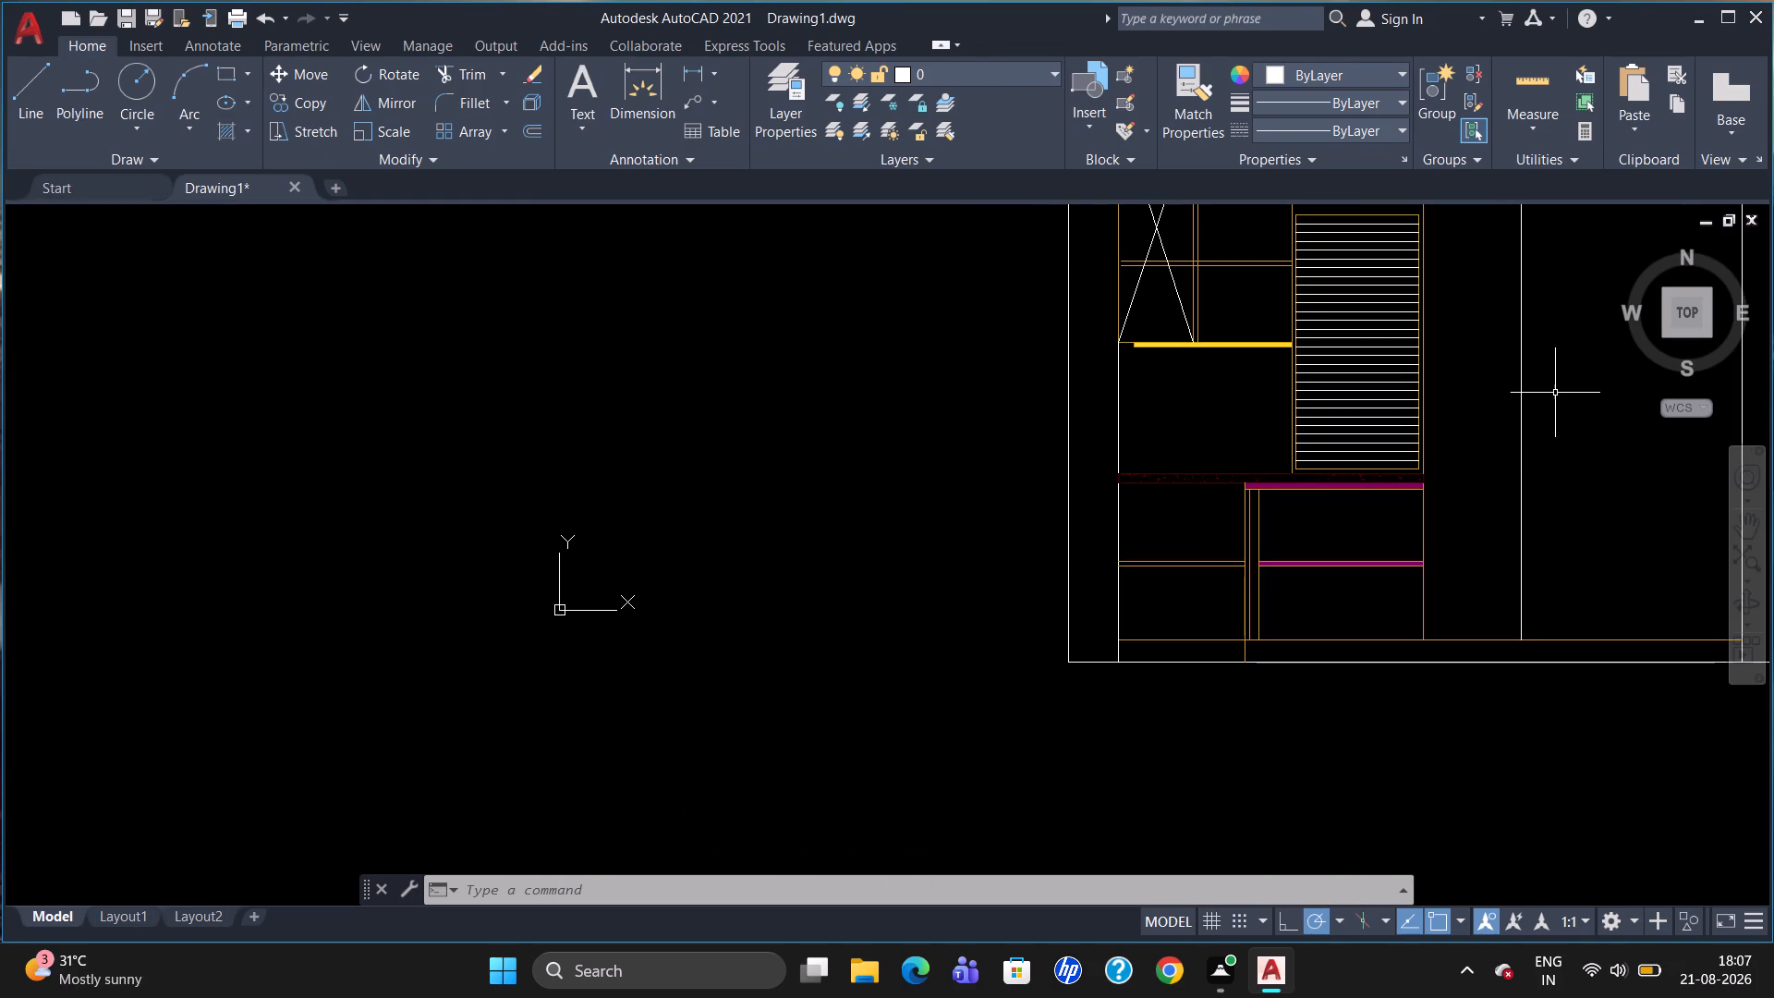
scroll(1555, 408, down, 2)
scroll(1568, 352, up, 6)
scroll(1300, 594, down, 4)
scroll(1585, 414, up, 3)
scroll(1578, 447, down, 2)
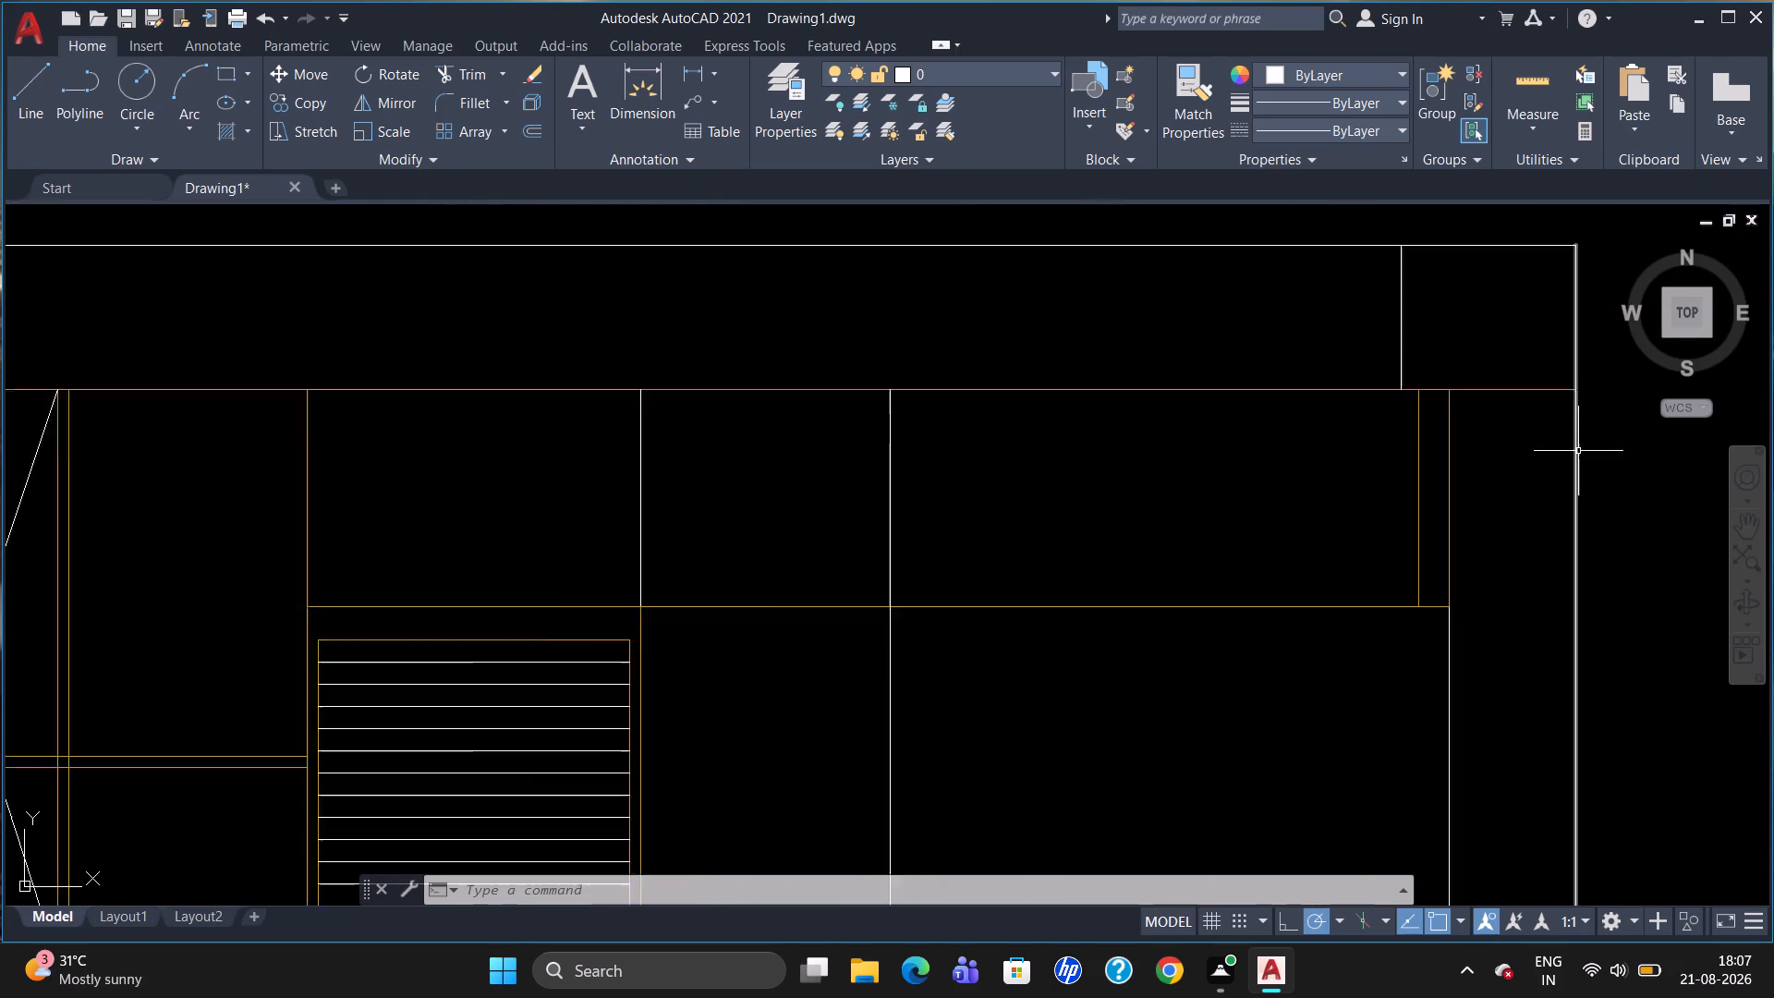
scroll(1517, 311, up, 1)
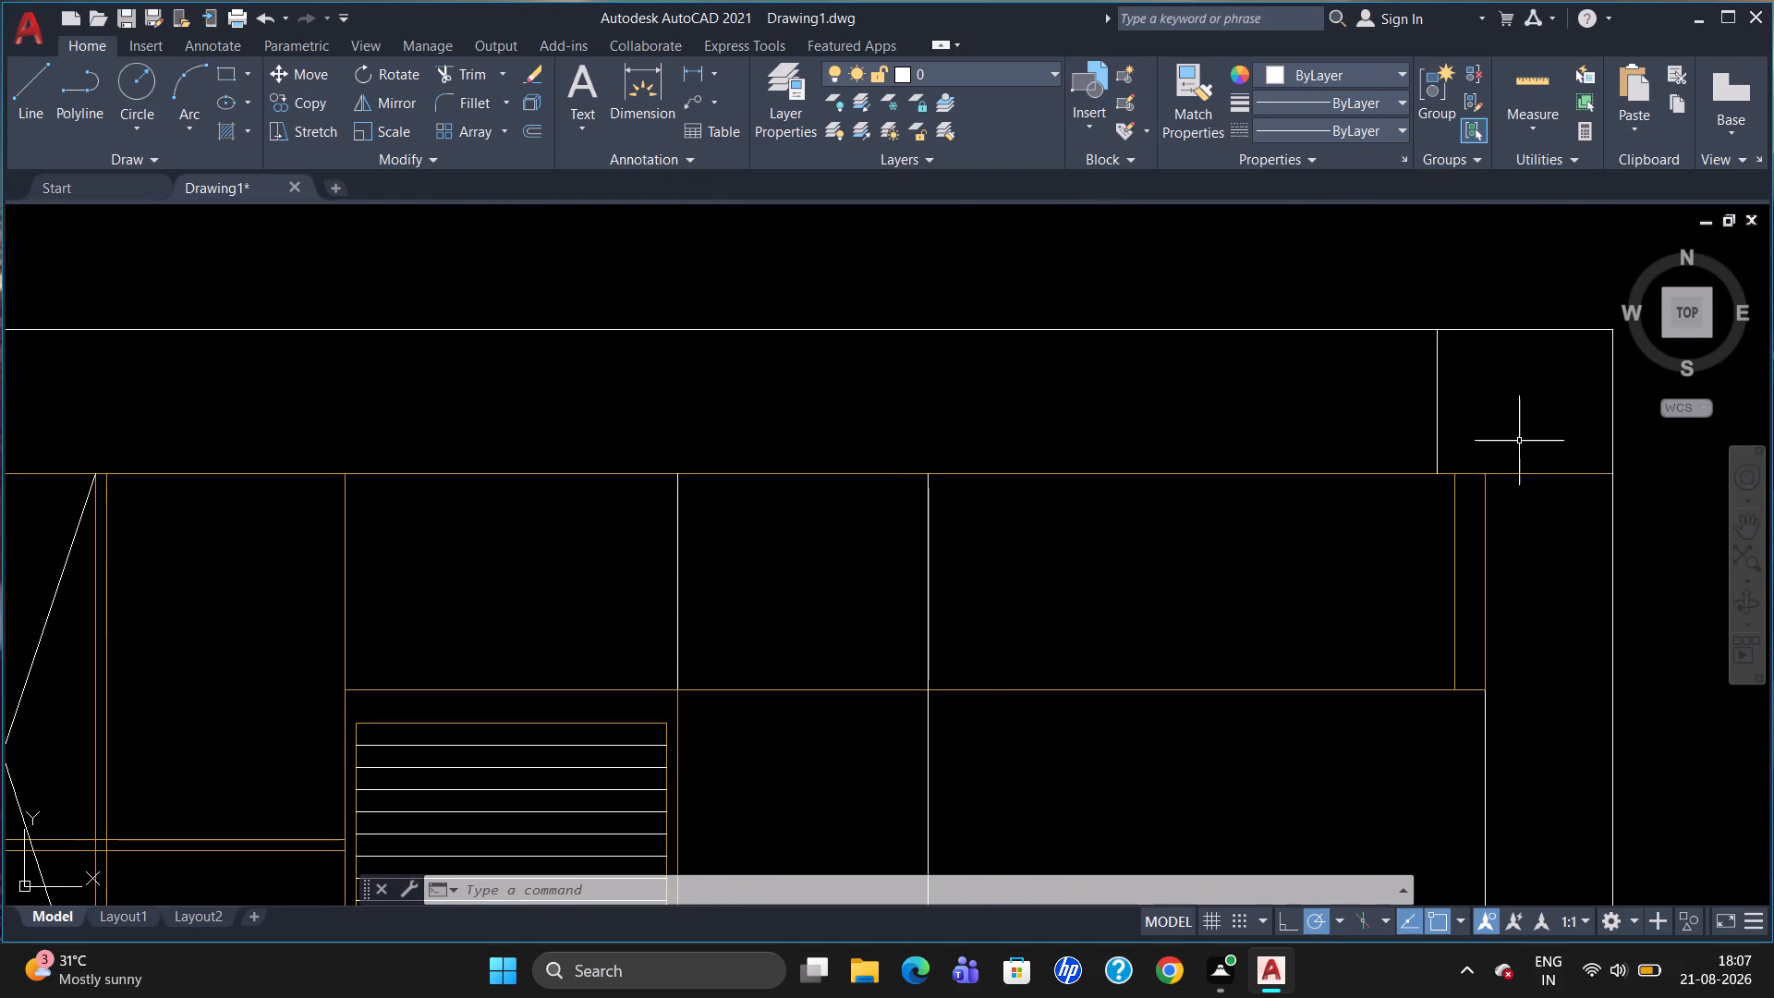
text(BR)
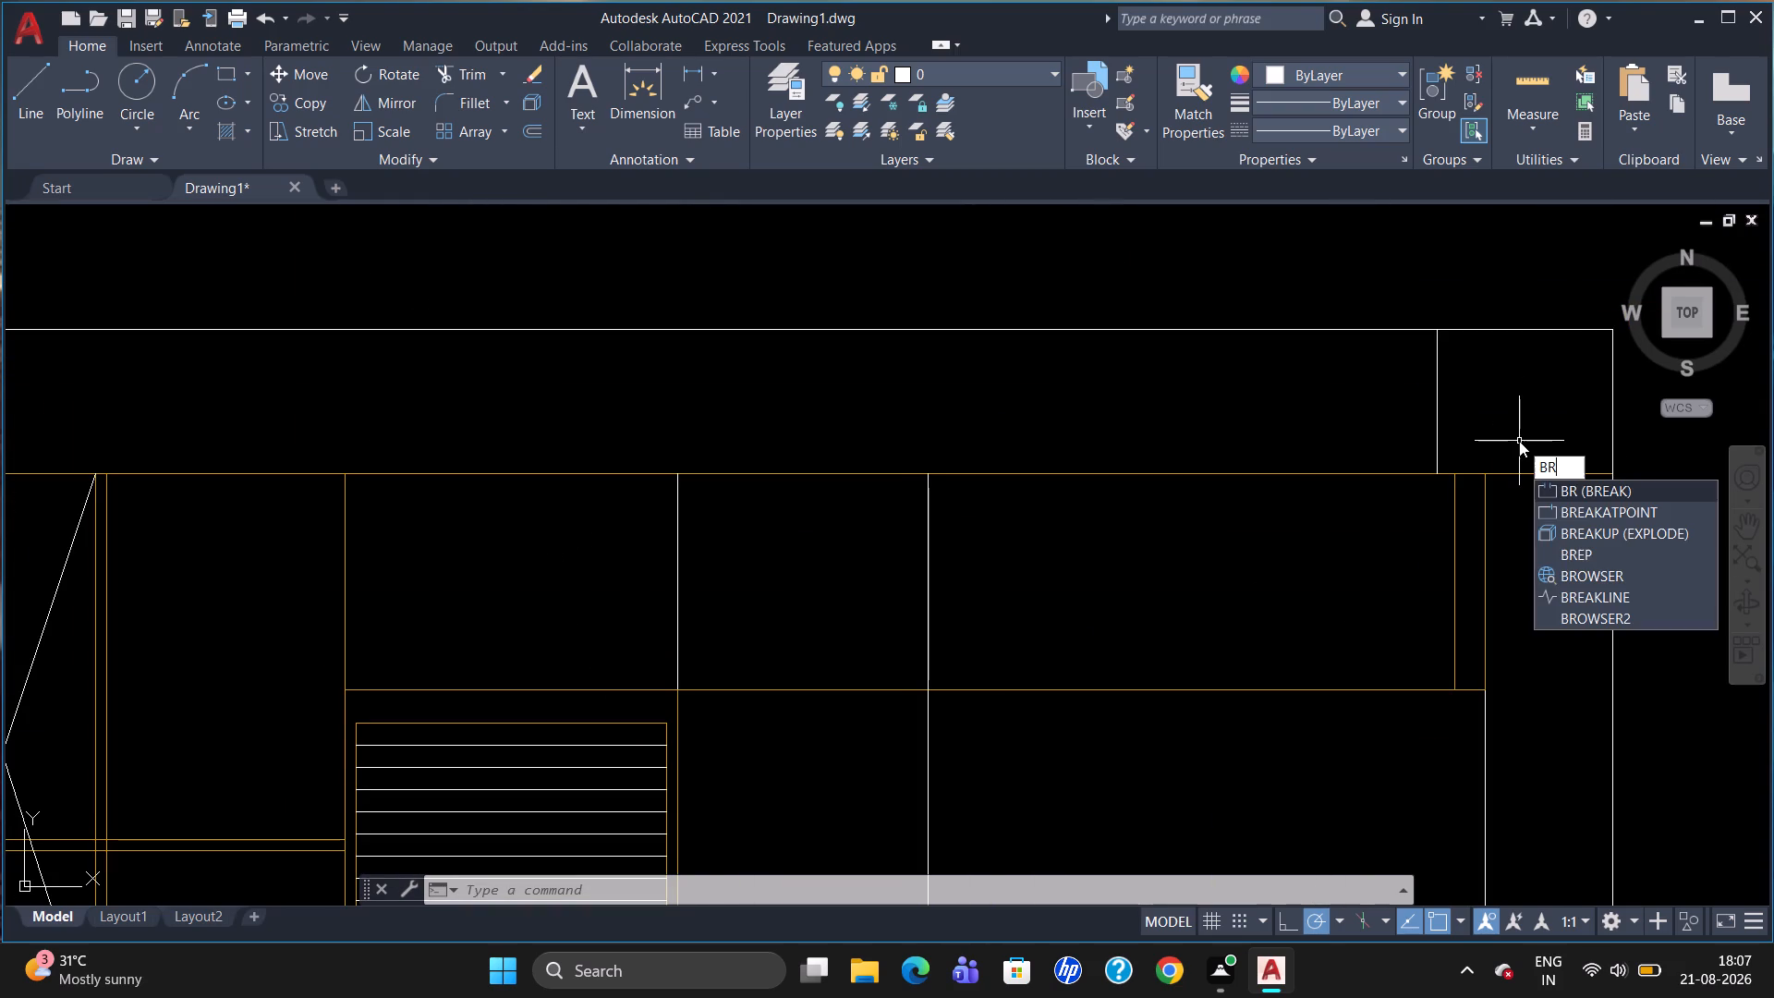
click(1553, 505)
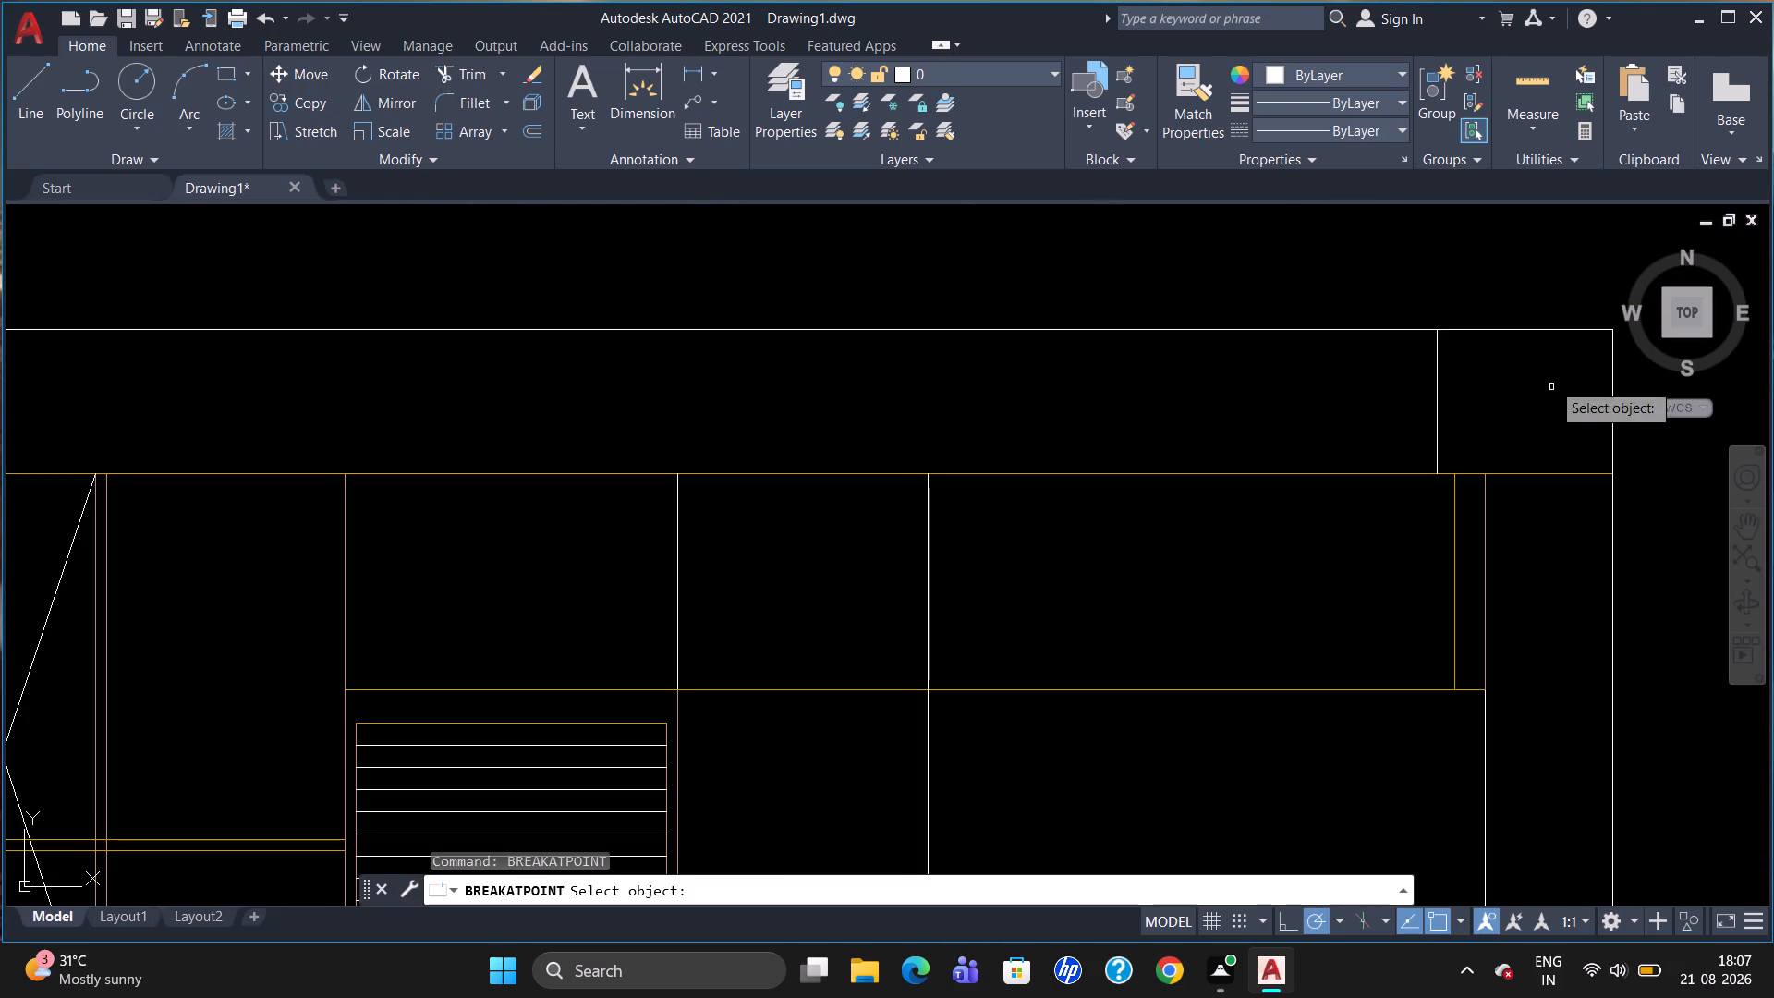
click(1536, 330)
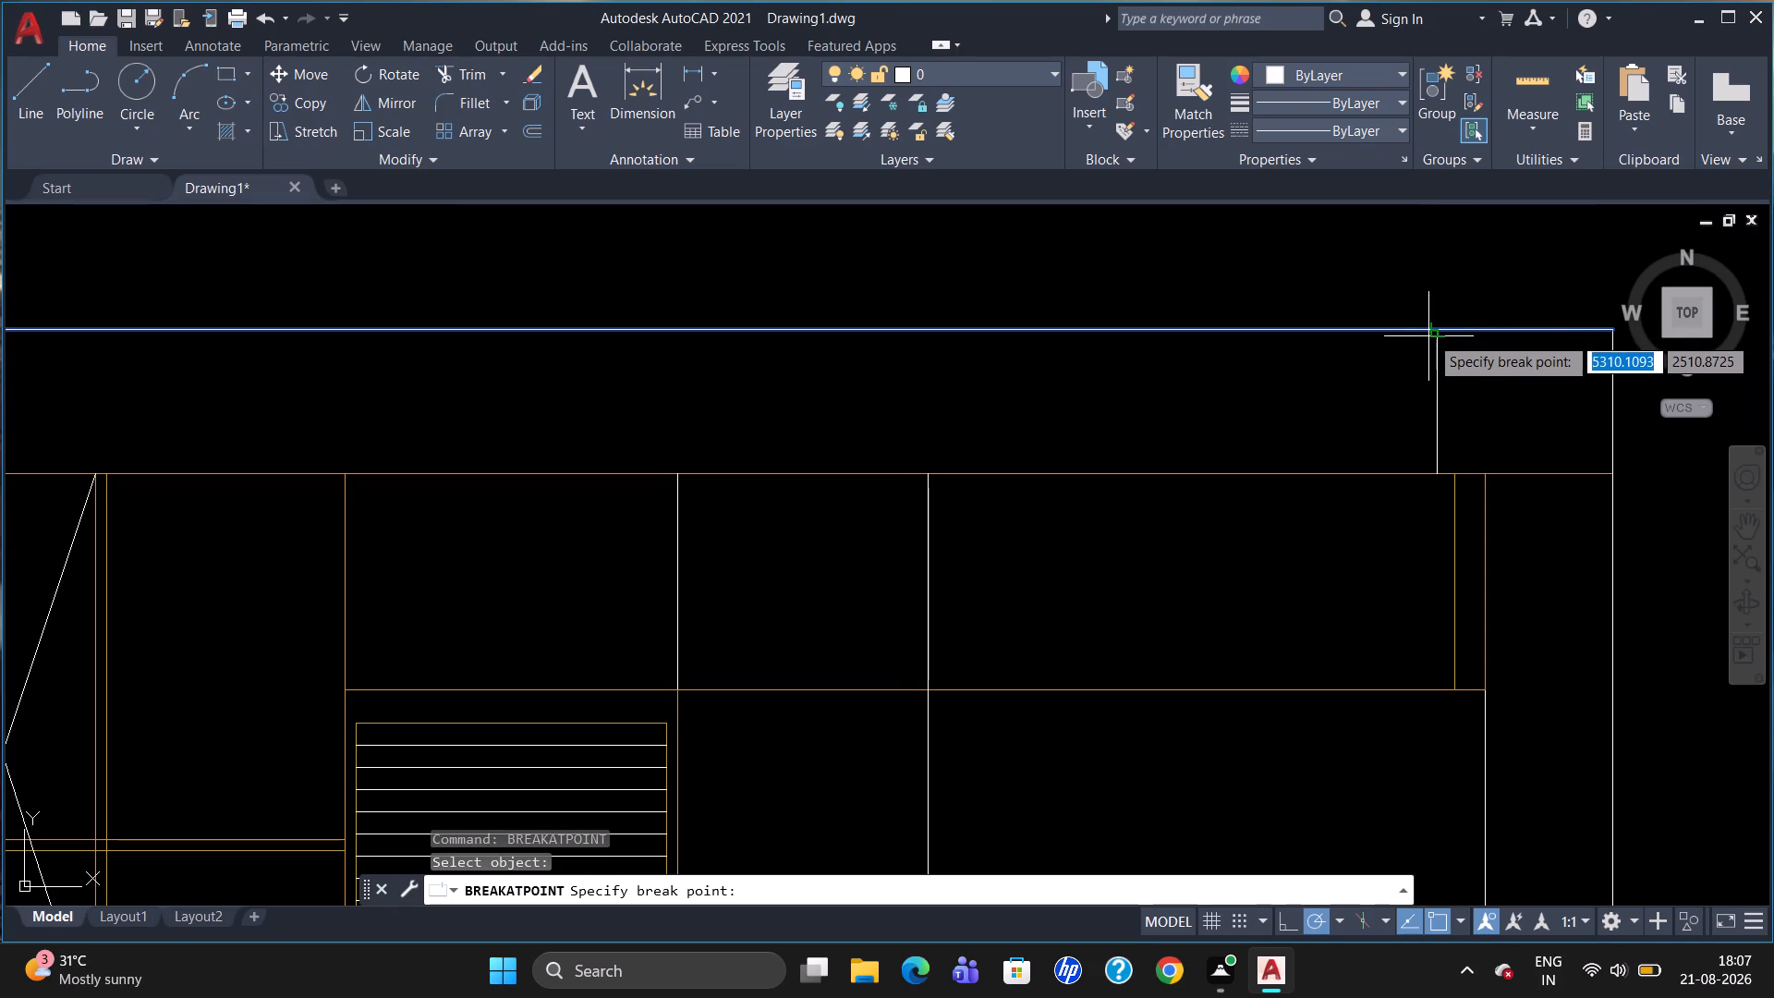
click(1435, 333)
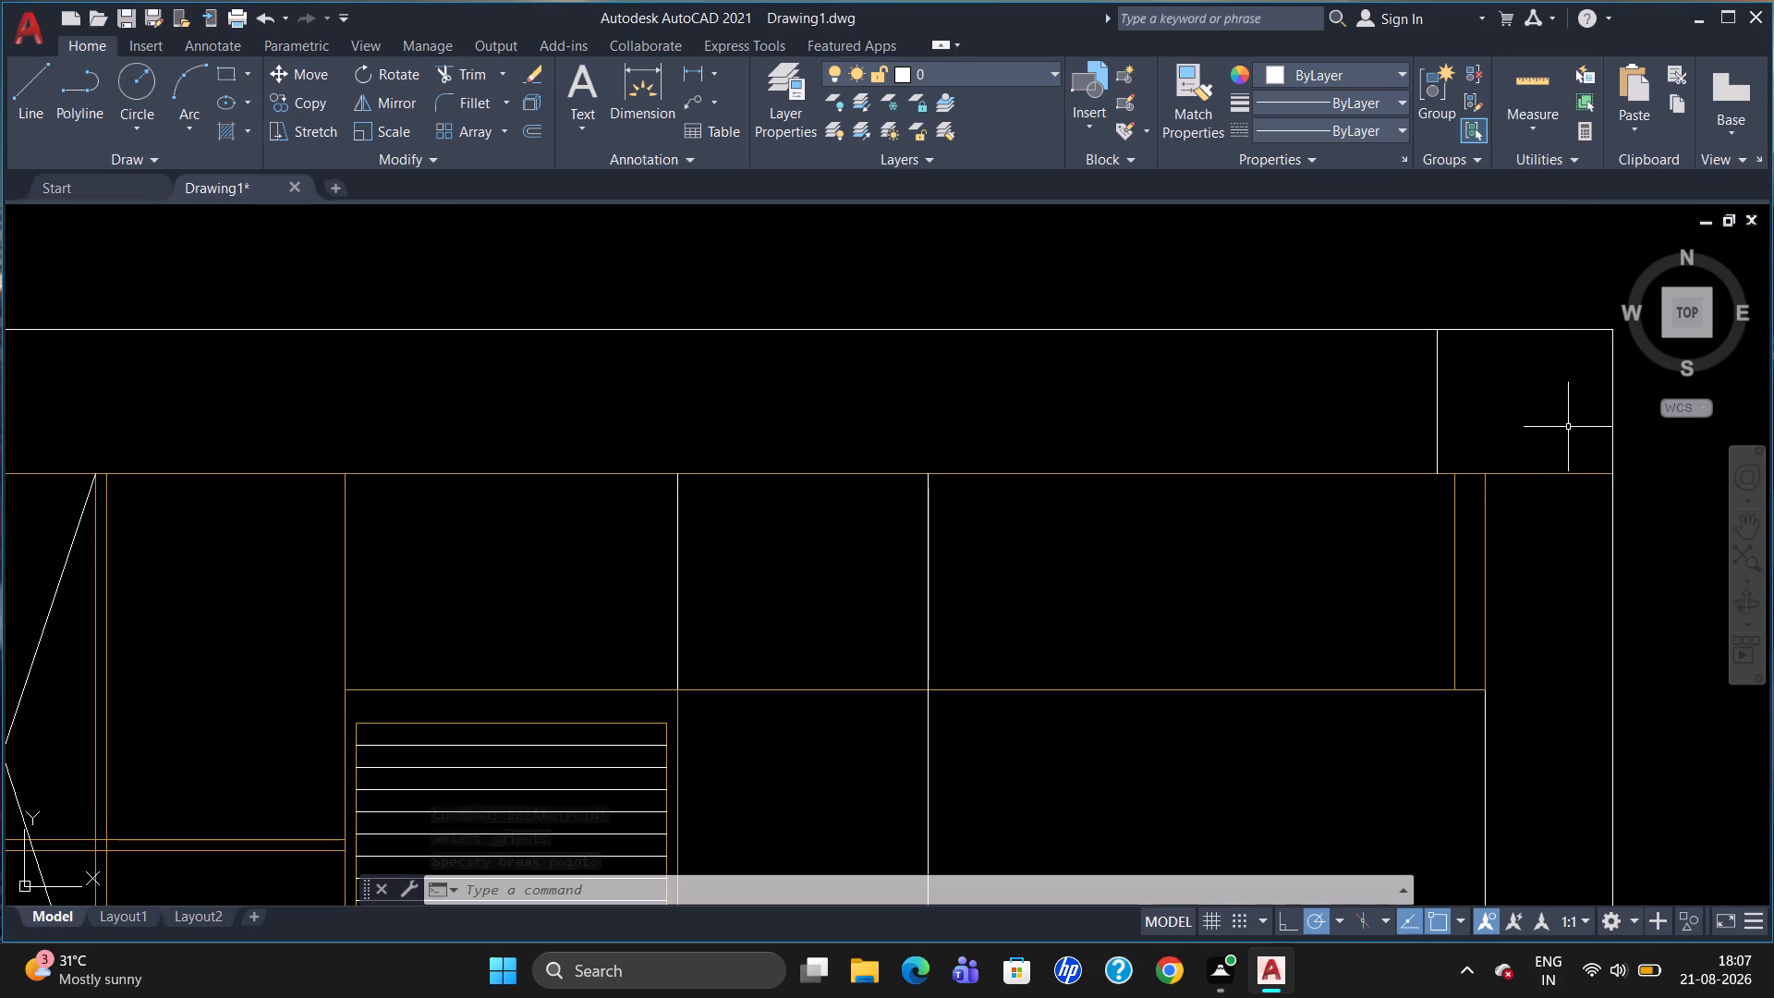
Break the orange horizontal line at the lower end of the short vertical line near the upper-right corner.
text(BR)
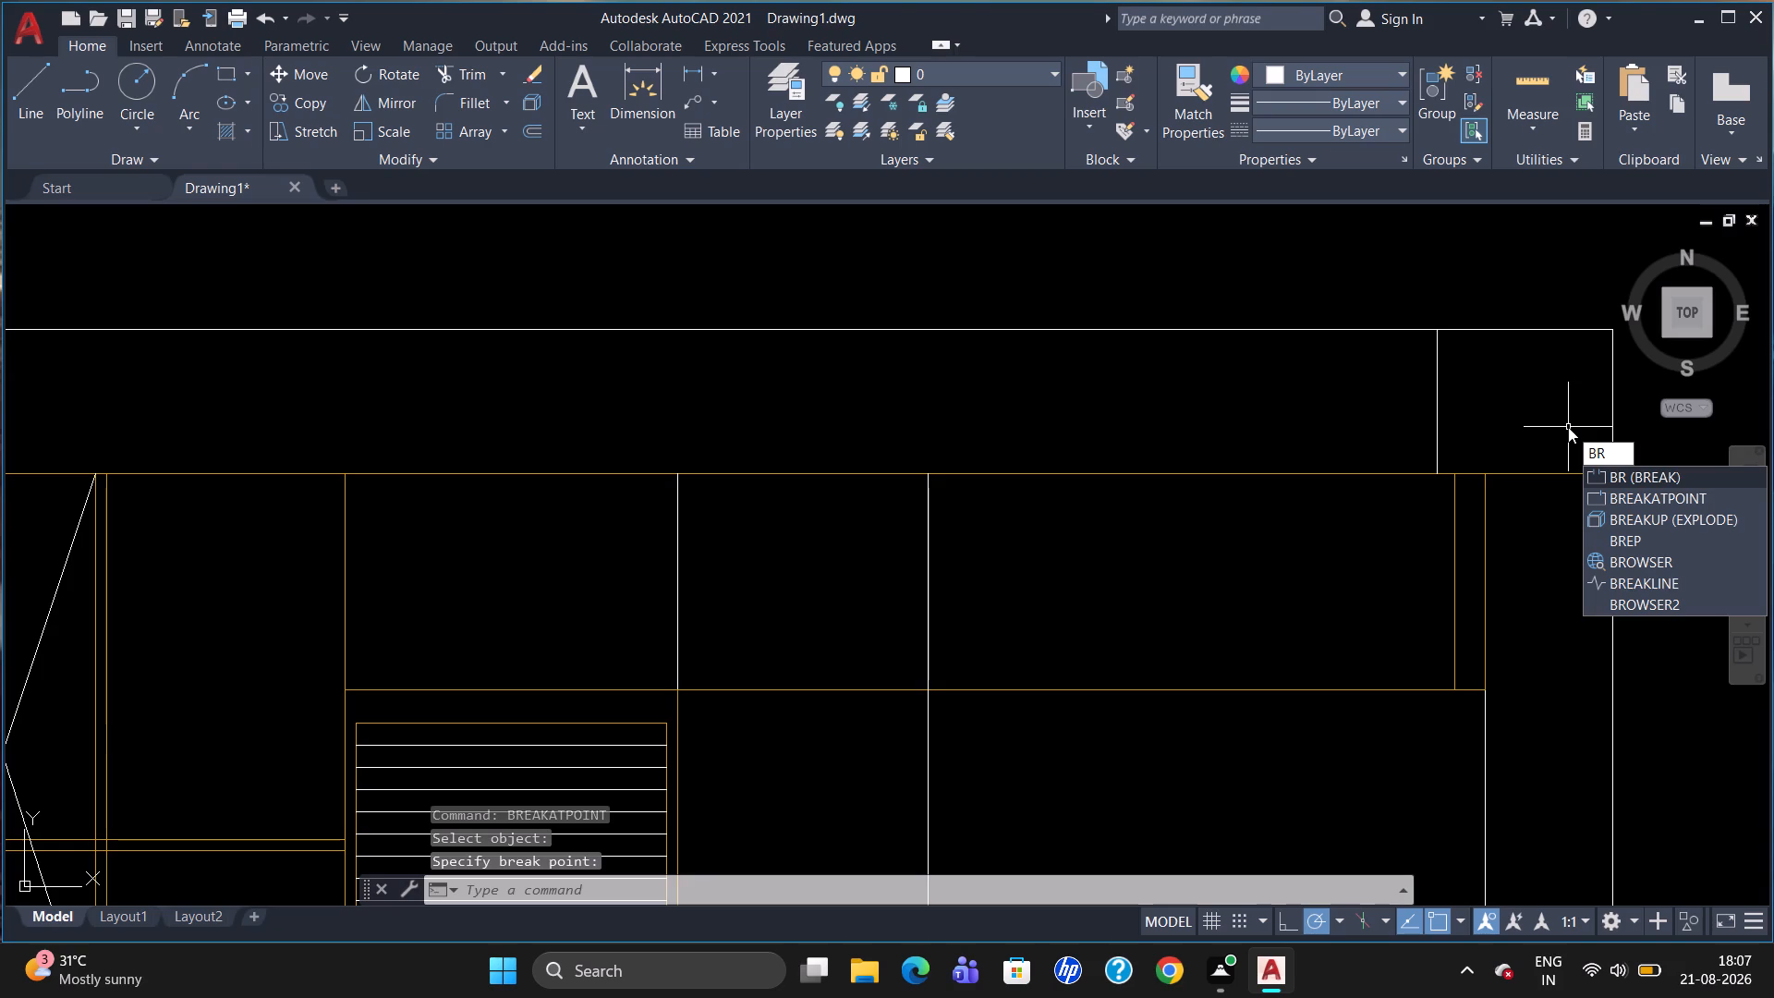
click(1627, 491)
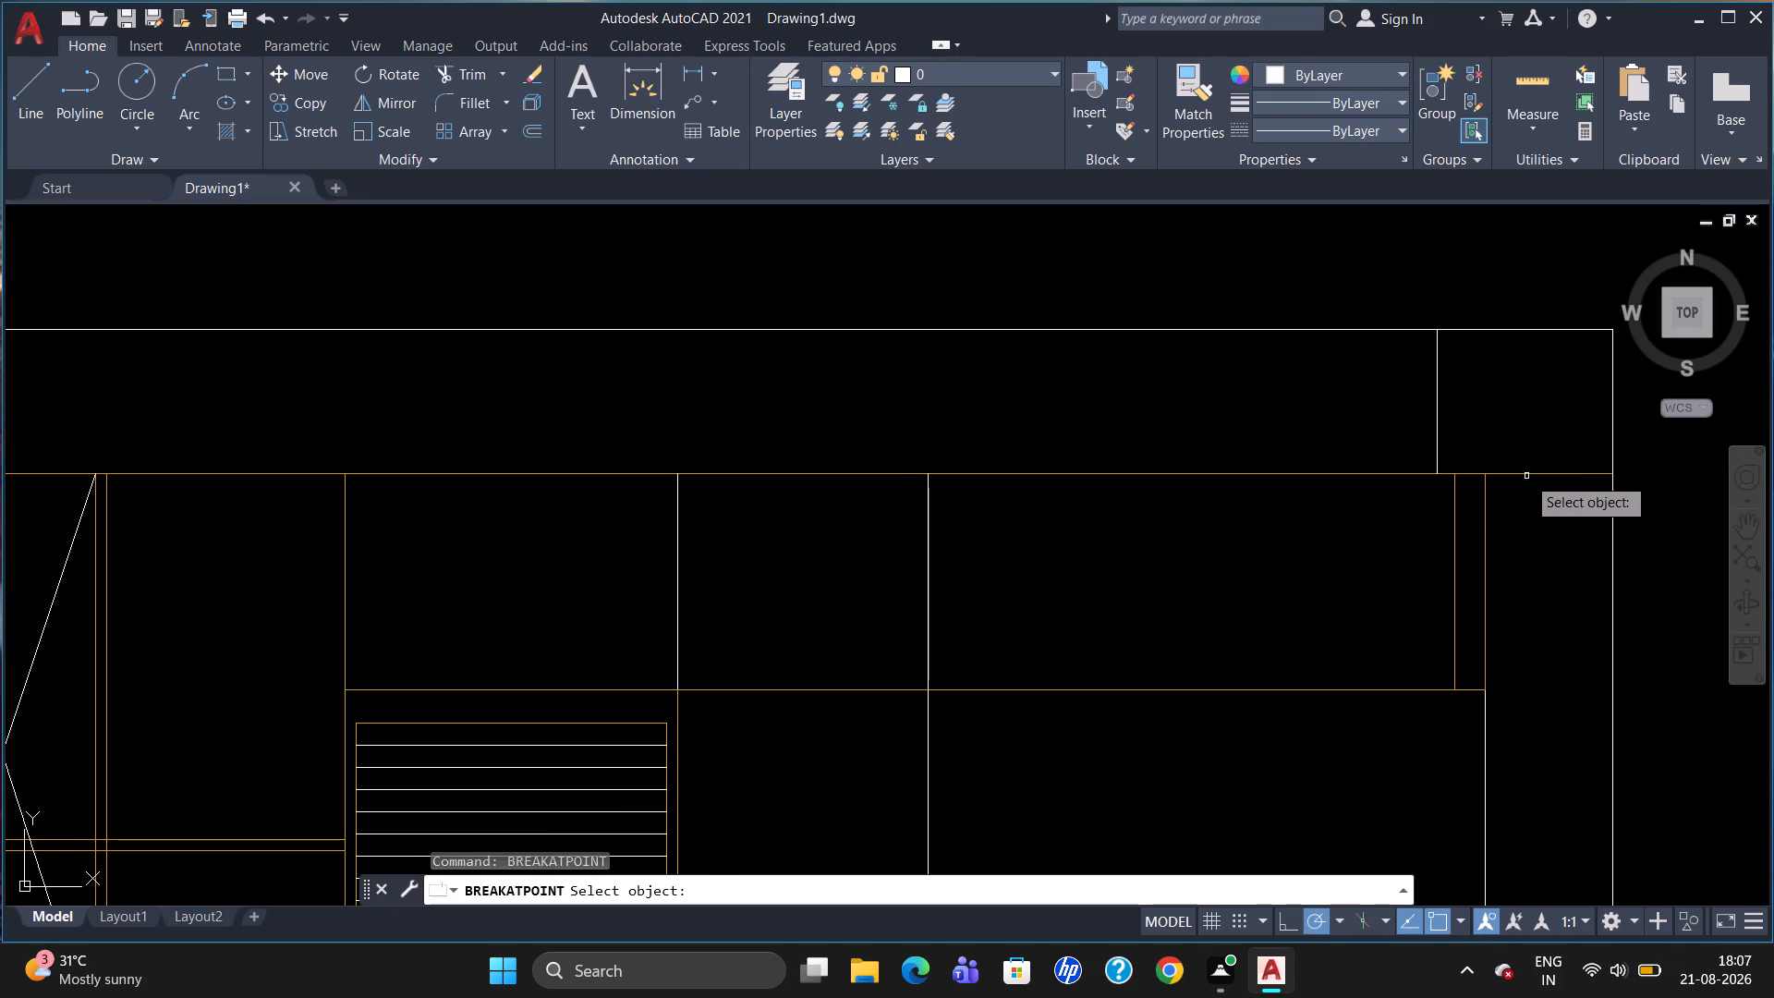
click(1526, 476)
click(1440, 470)
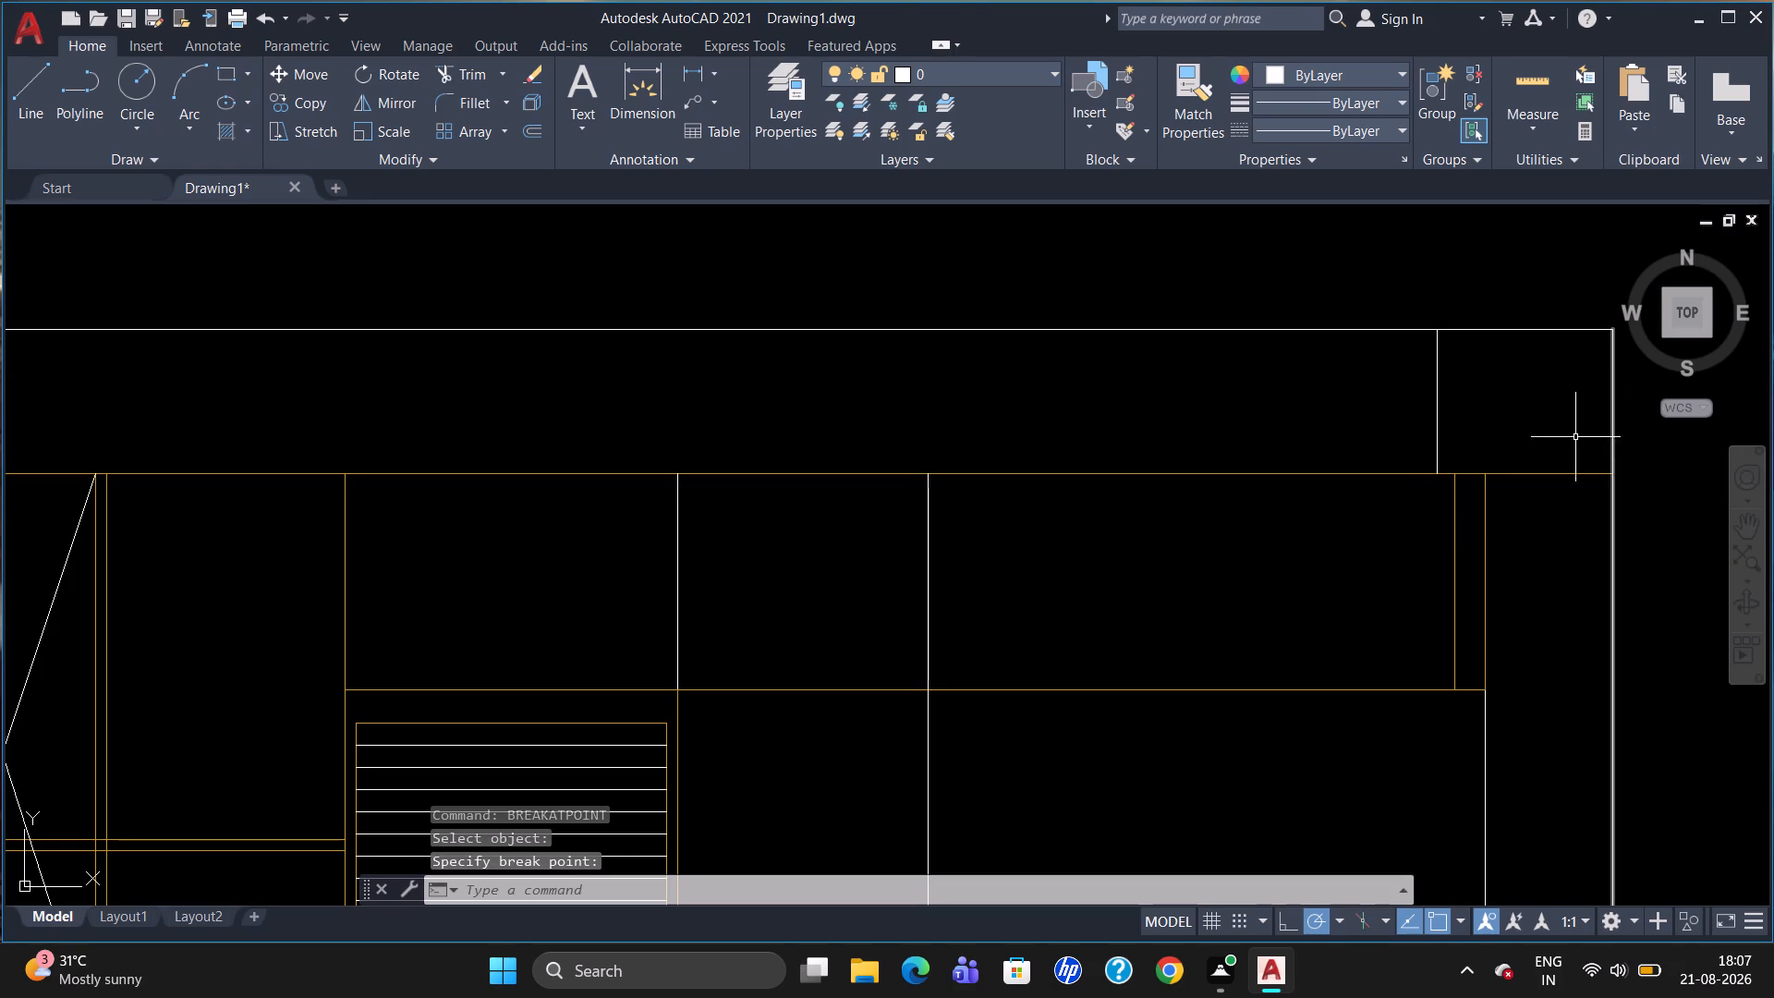
Break the layout's right outer line where the orange horizontal line meets it.
text(BR)
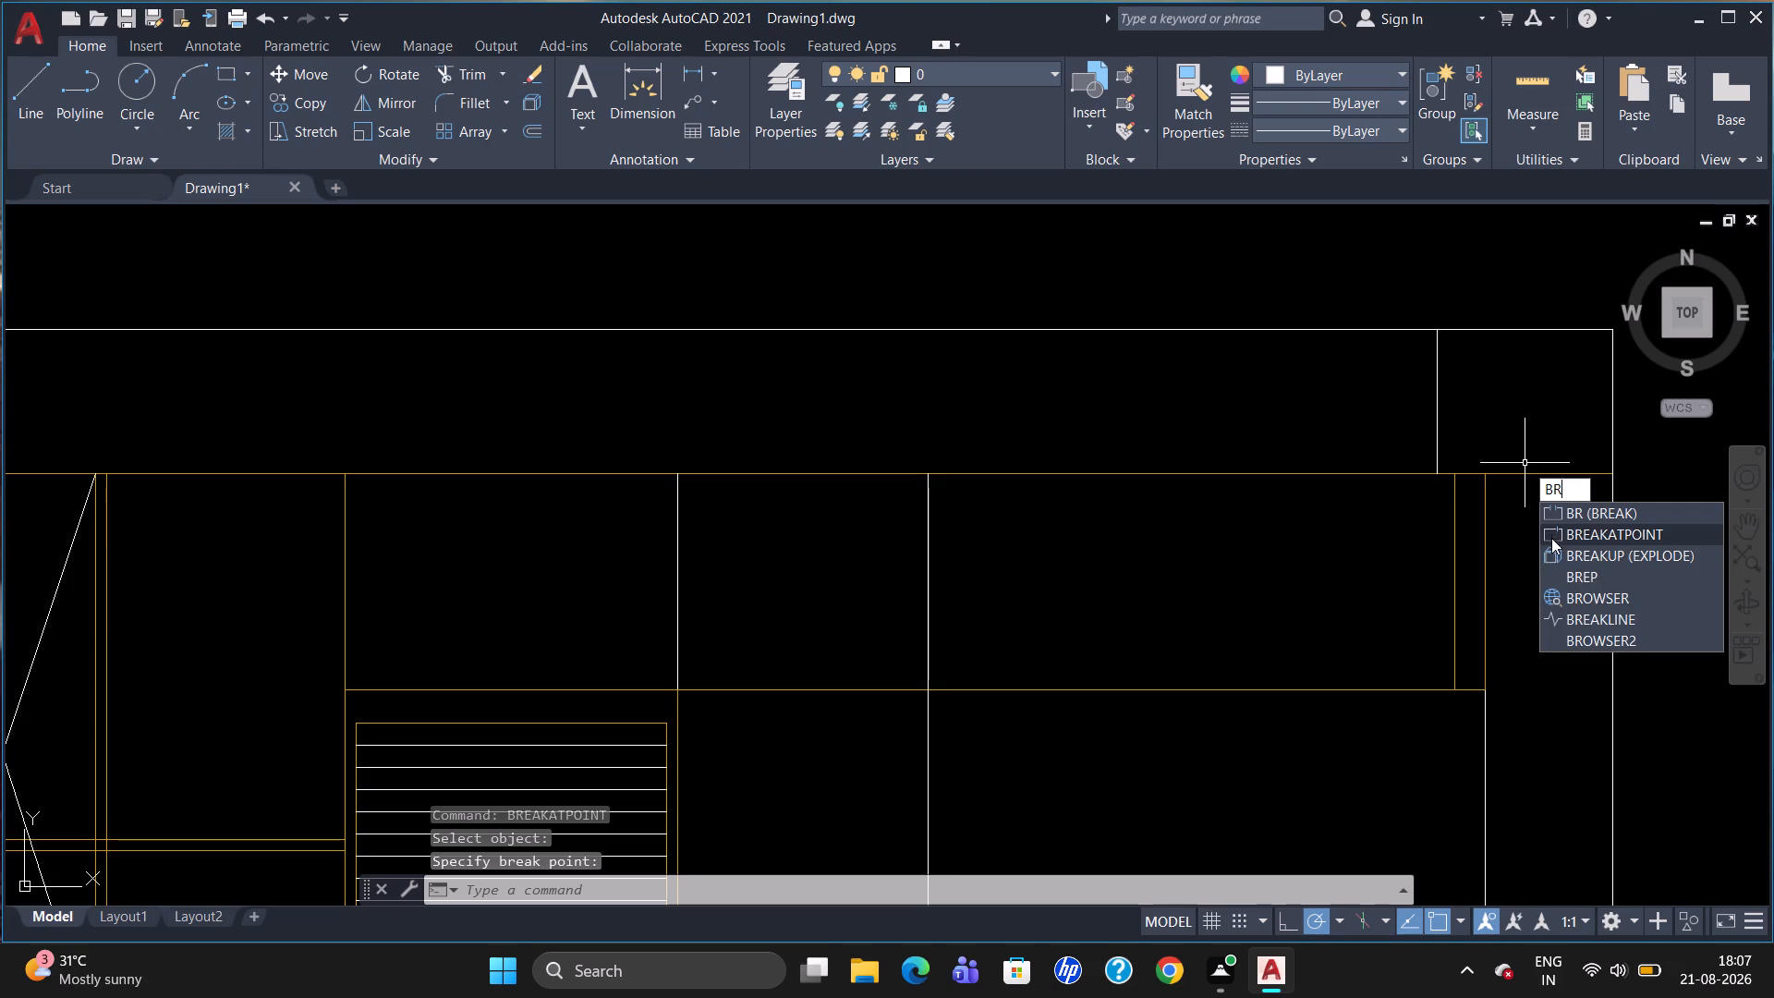
click(1551, 538)
click(1613, 447)
click(1613, 479)
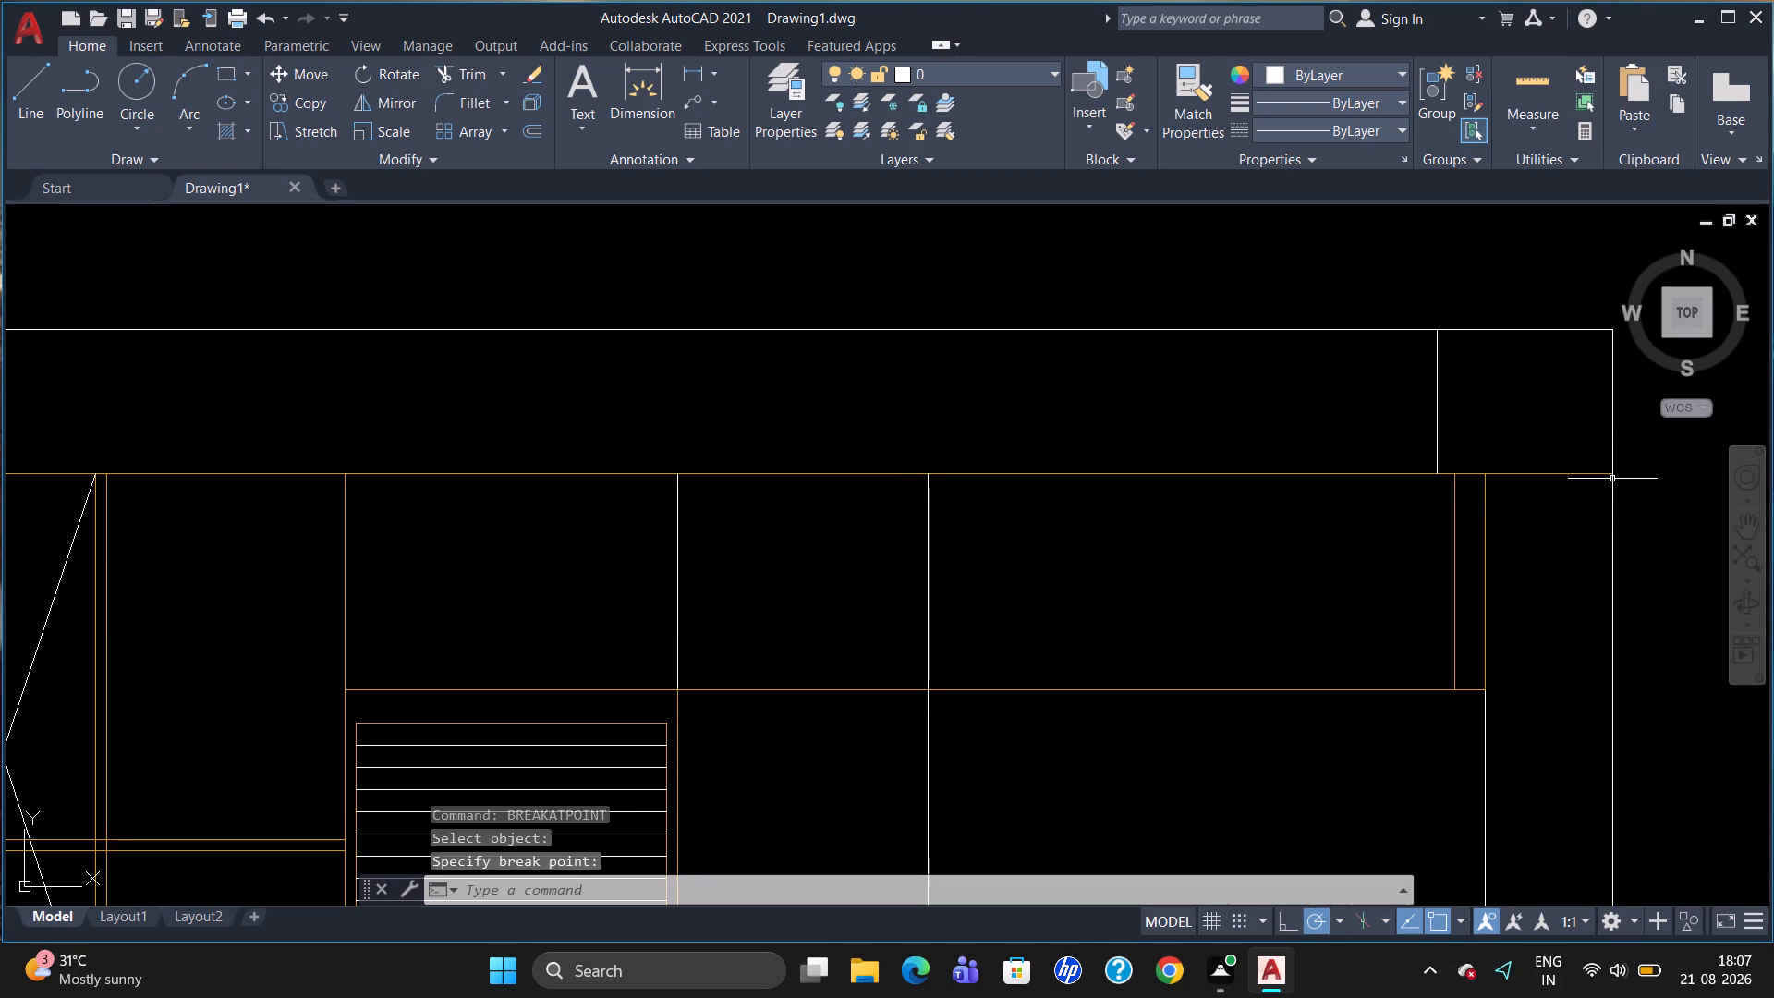
Change the colour of the four lines forming the small rectangle in the layout's upper-right corner to Red.
click(1552, 328)
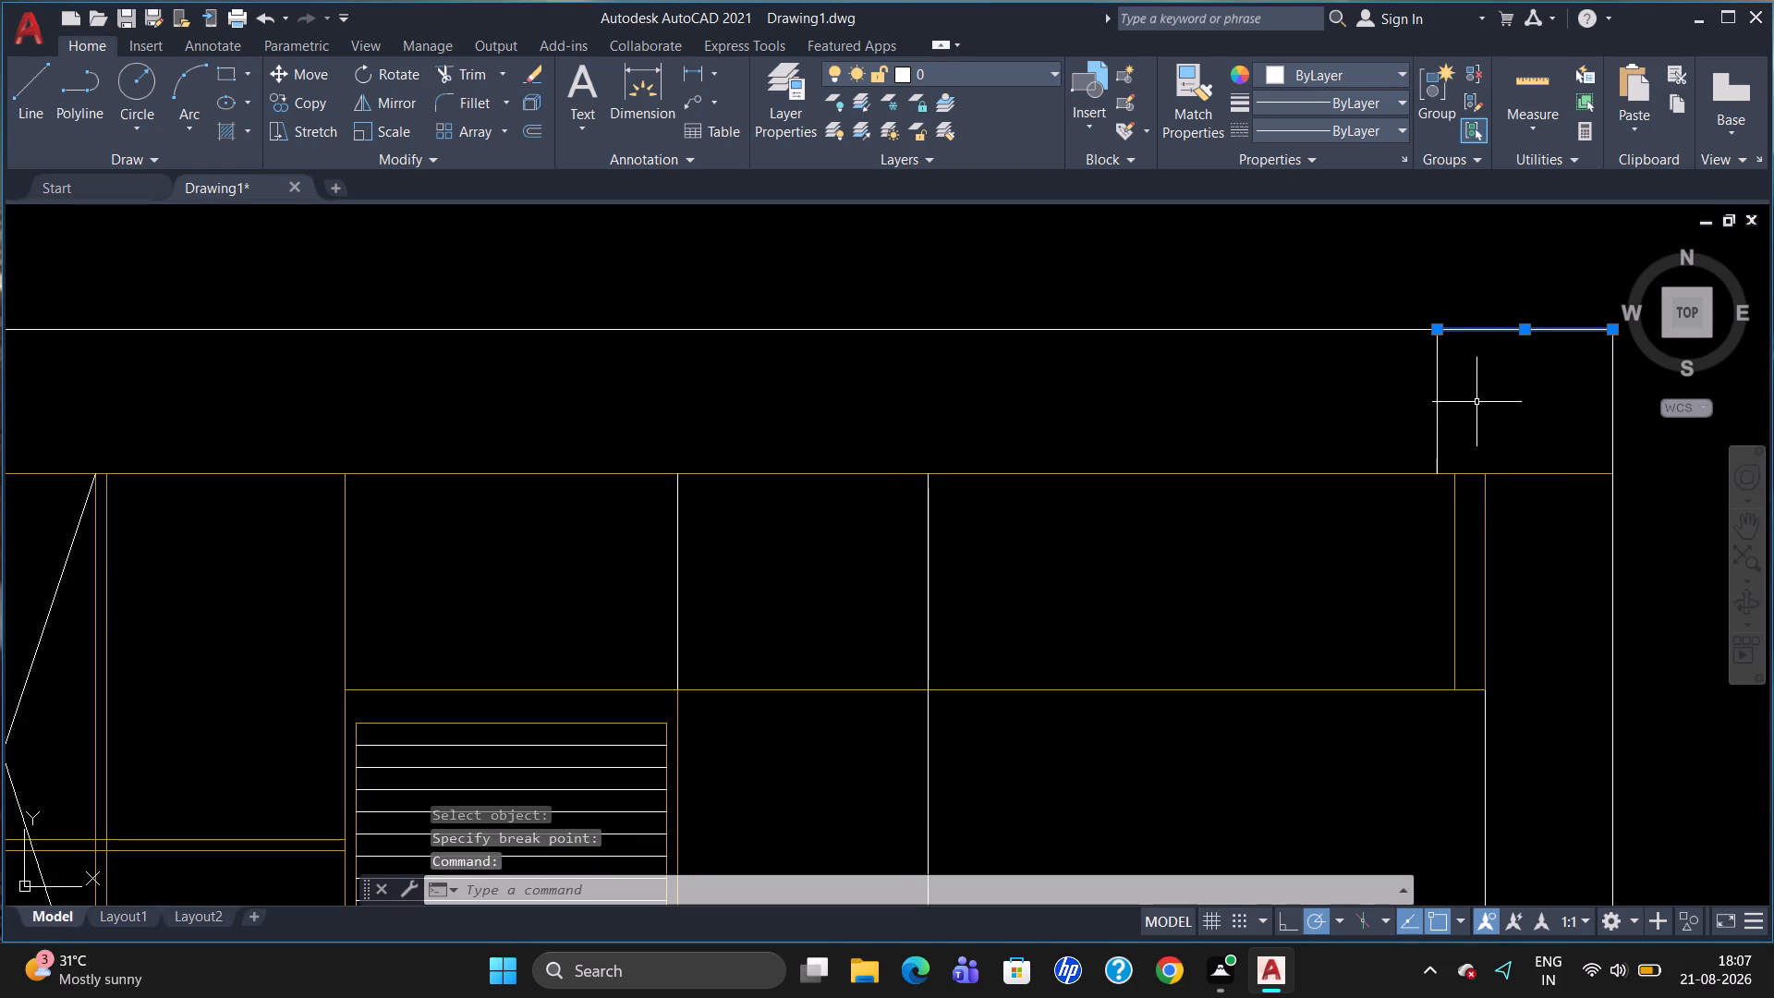
click(1437, 417)
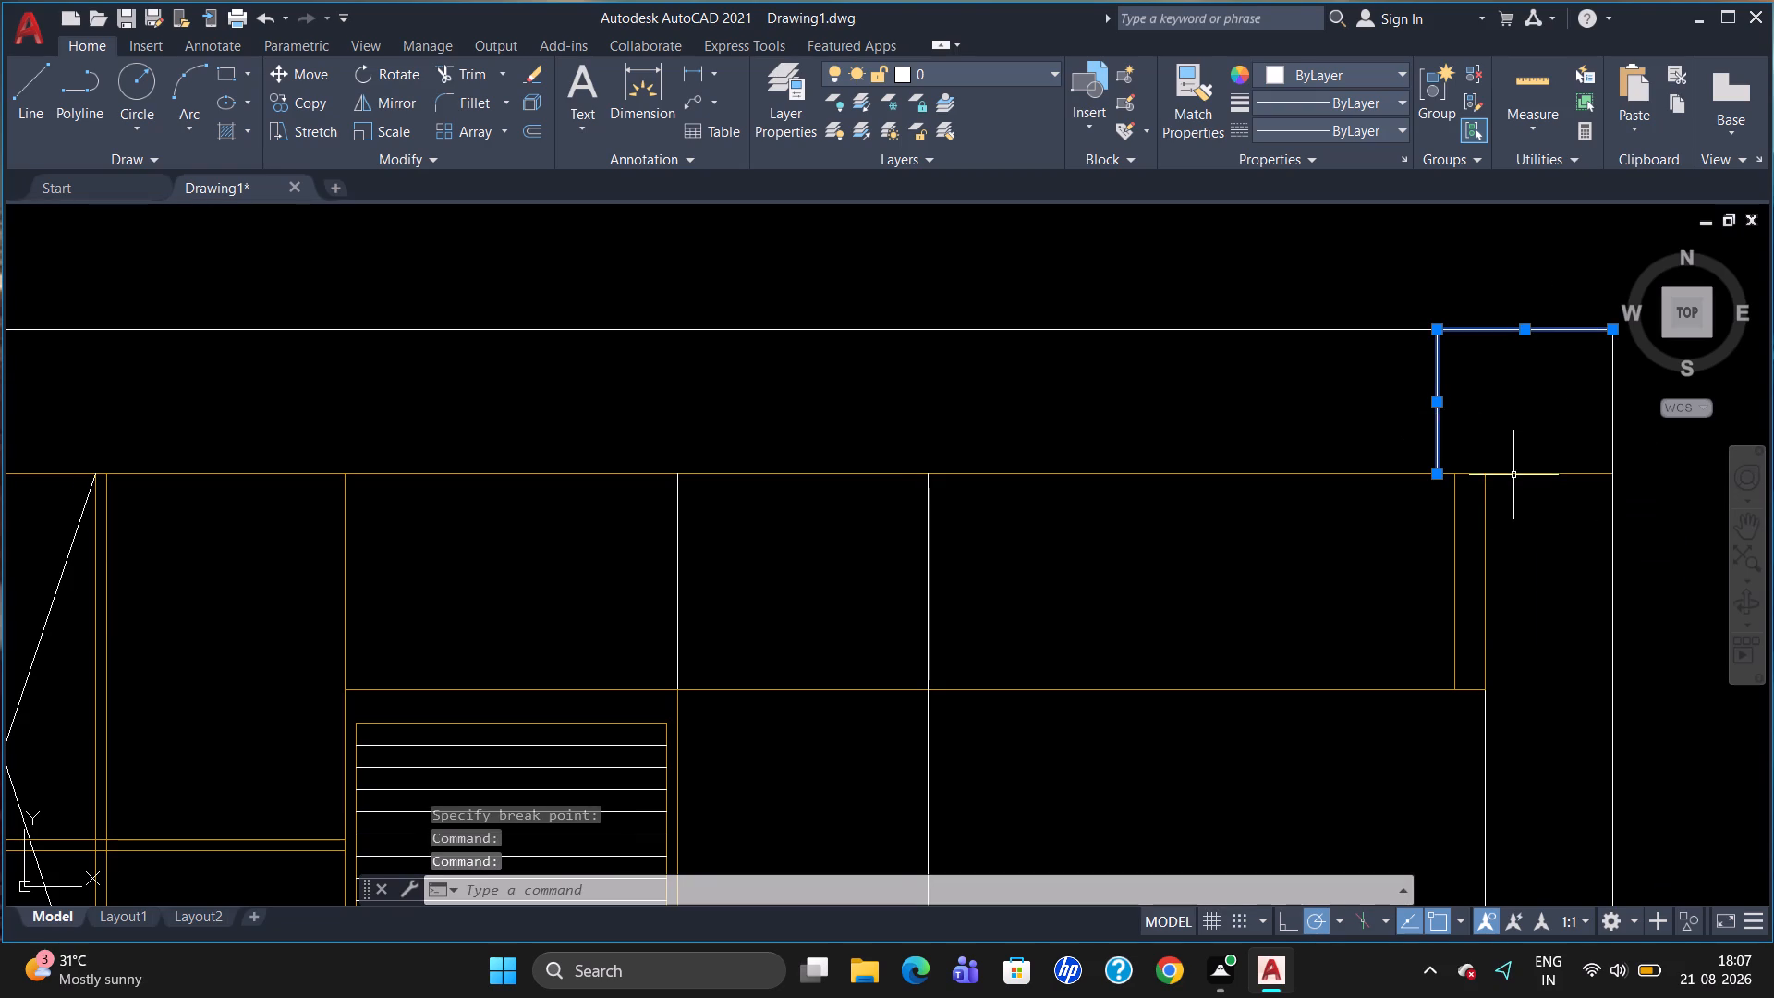
click(1513, 475)
click(1610, 407)
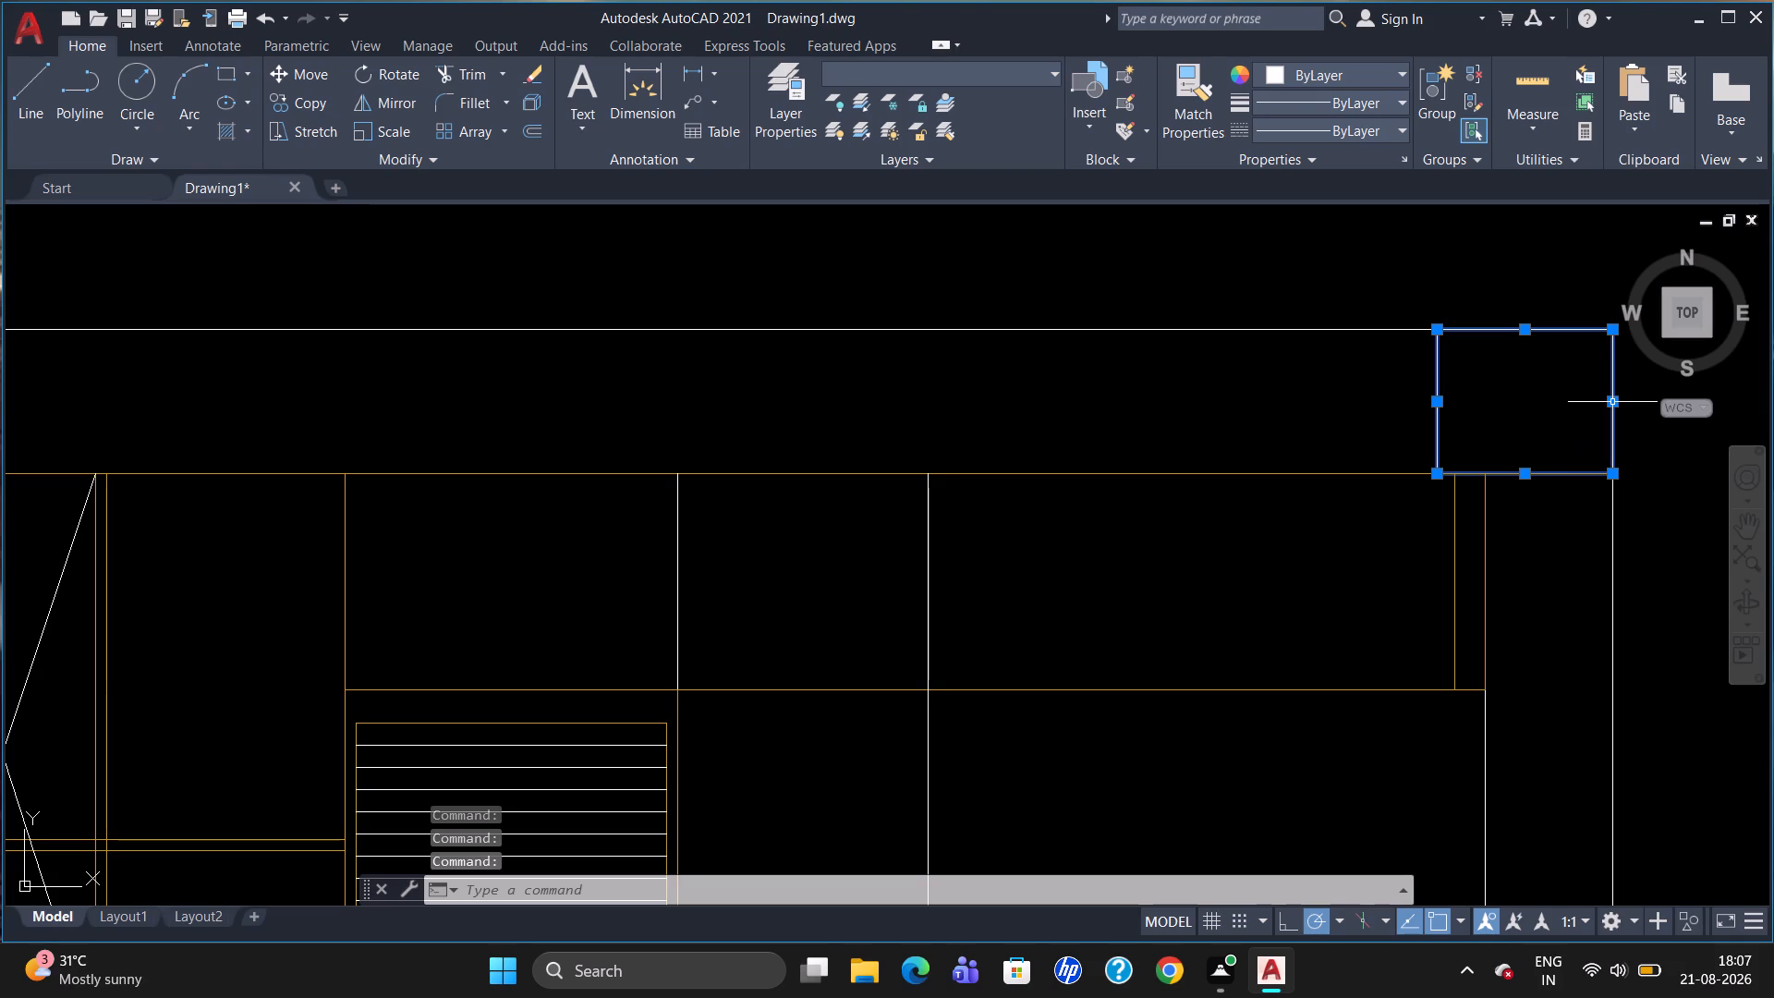
right_click(1610, 407)
click(1551, 903)
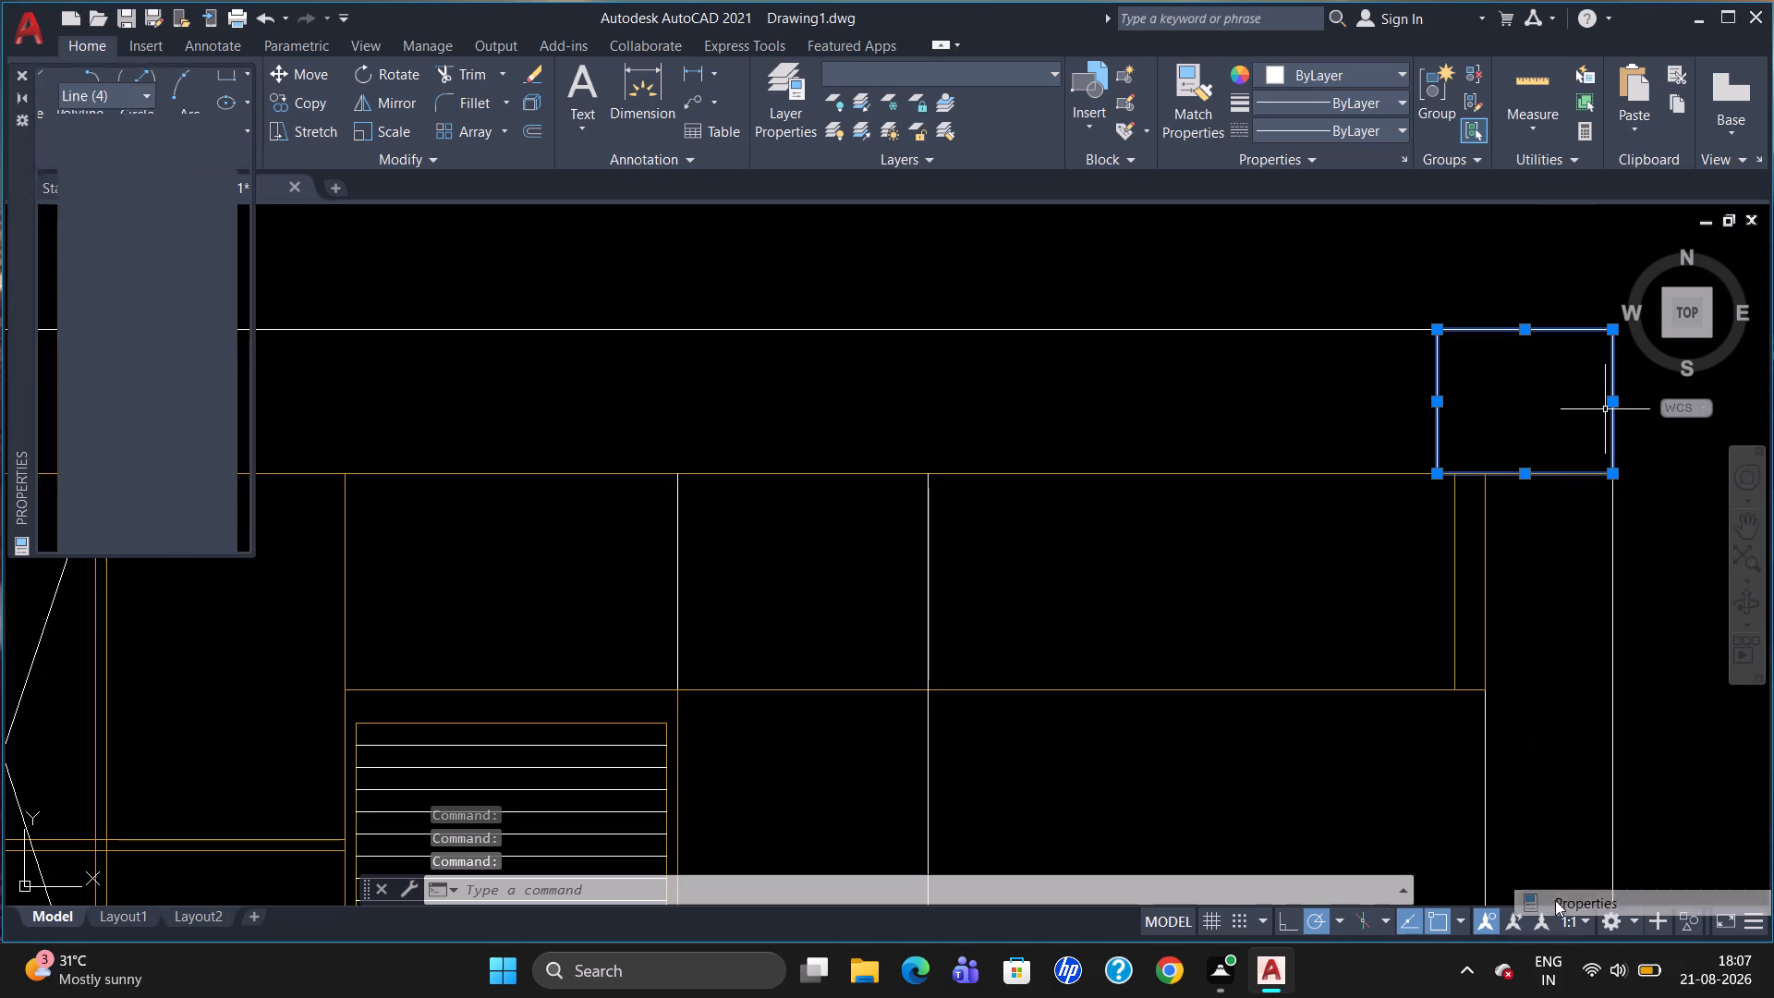
click(217, 141)
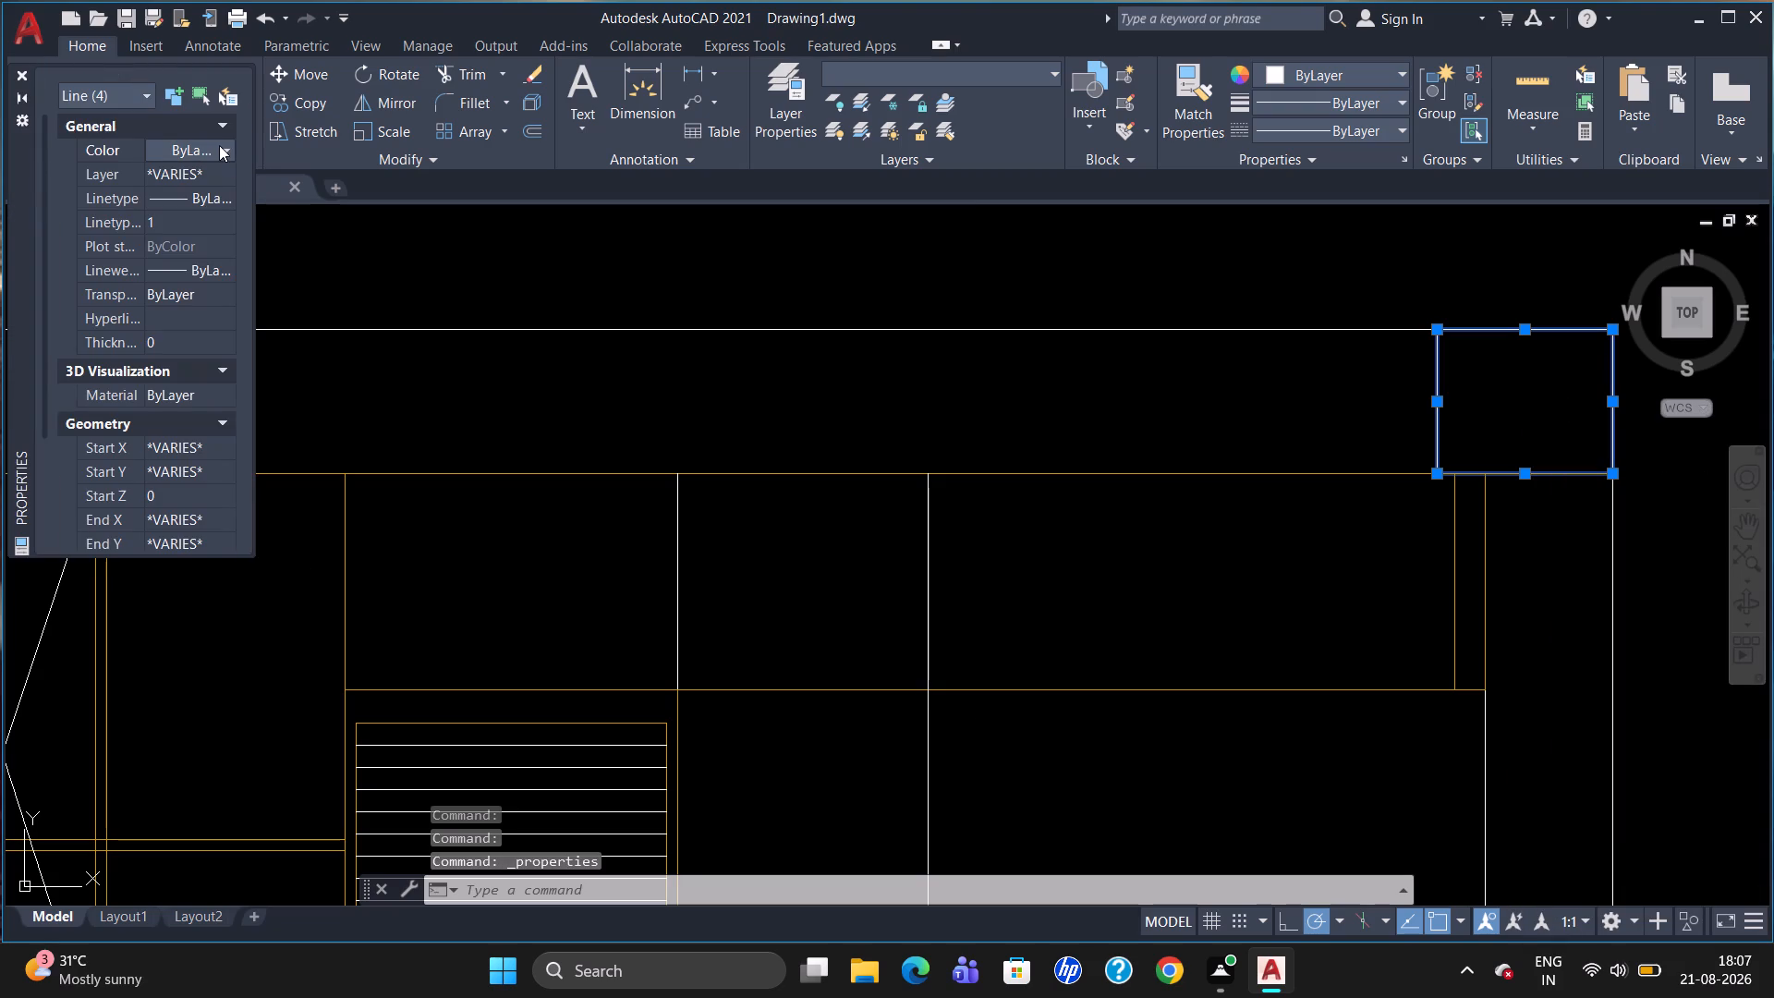
click(219, 145)
click(196, 211)
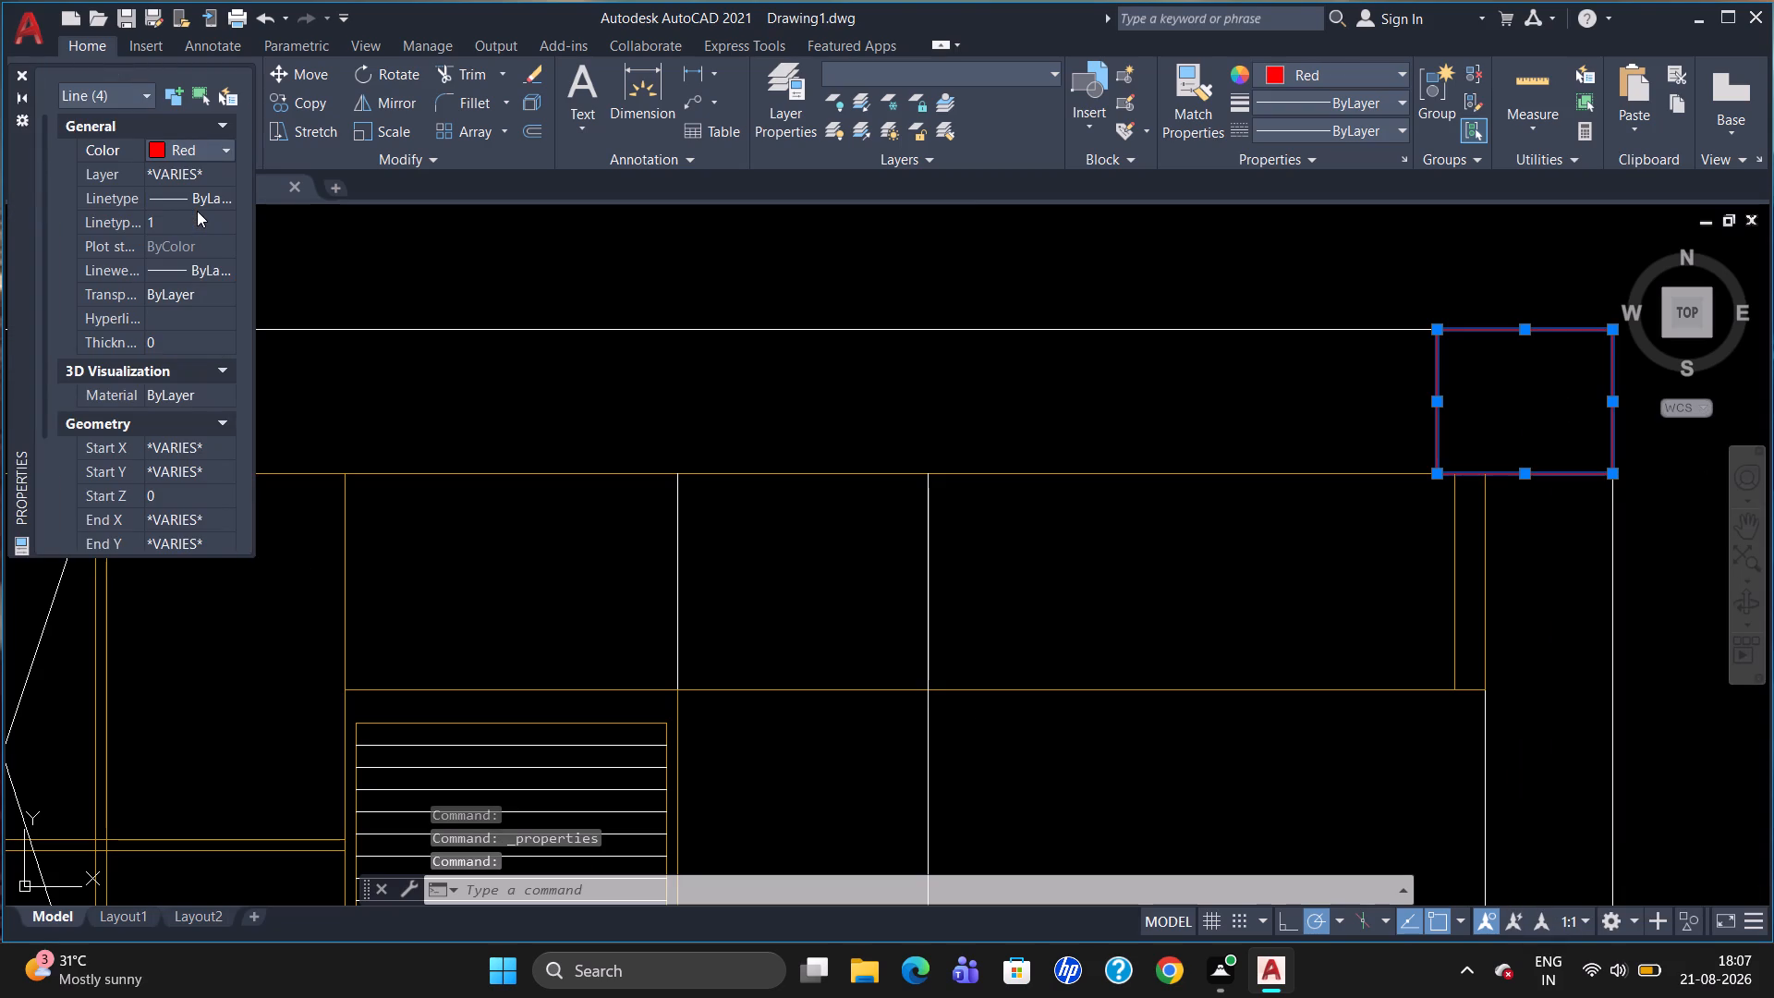
key(Escape)
click(20, 79)
key(Escape)
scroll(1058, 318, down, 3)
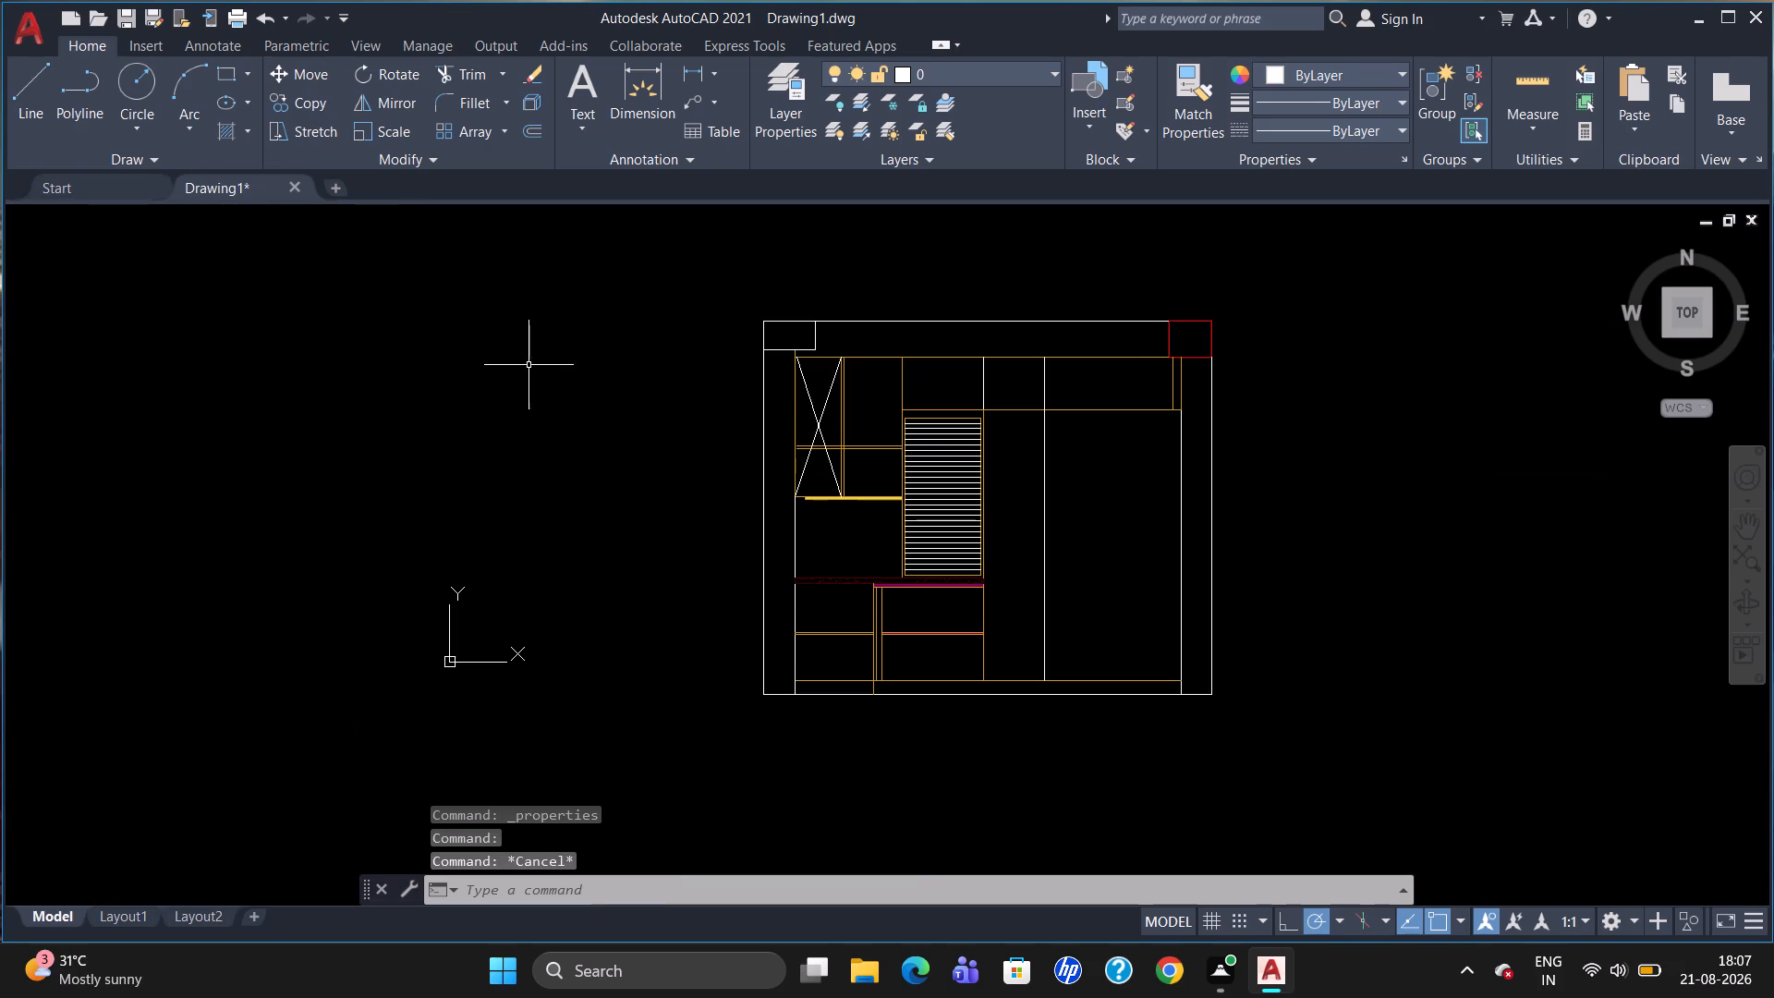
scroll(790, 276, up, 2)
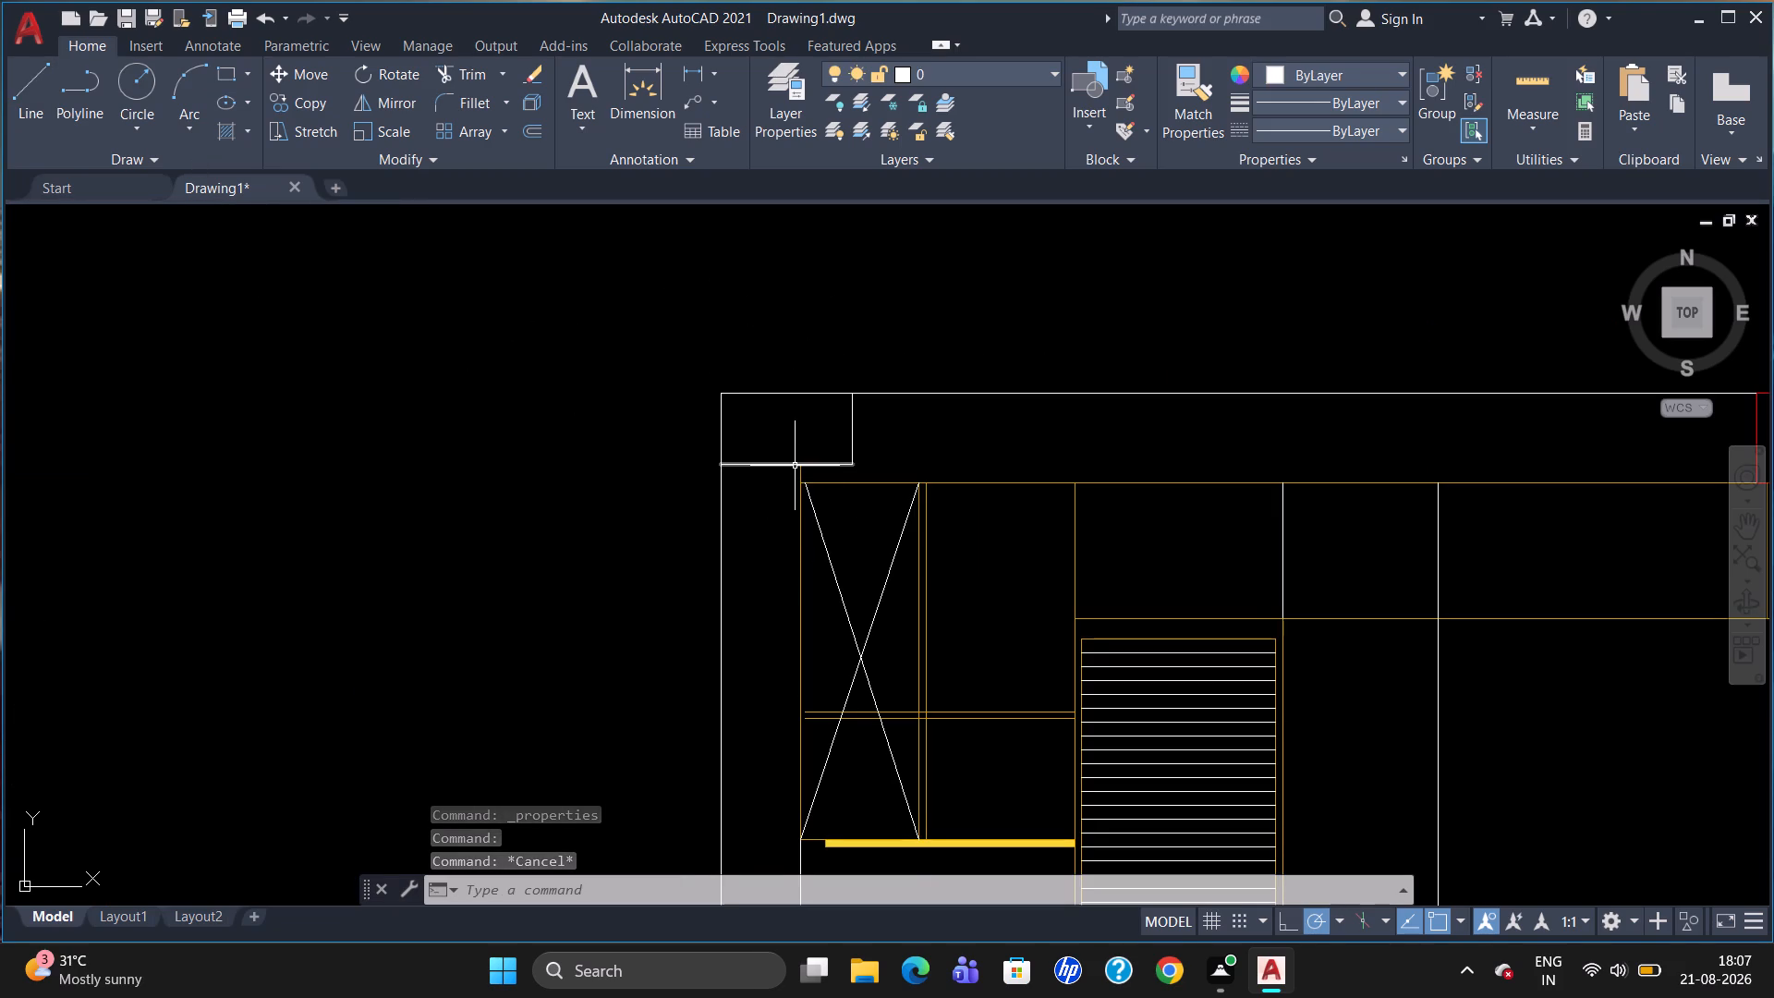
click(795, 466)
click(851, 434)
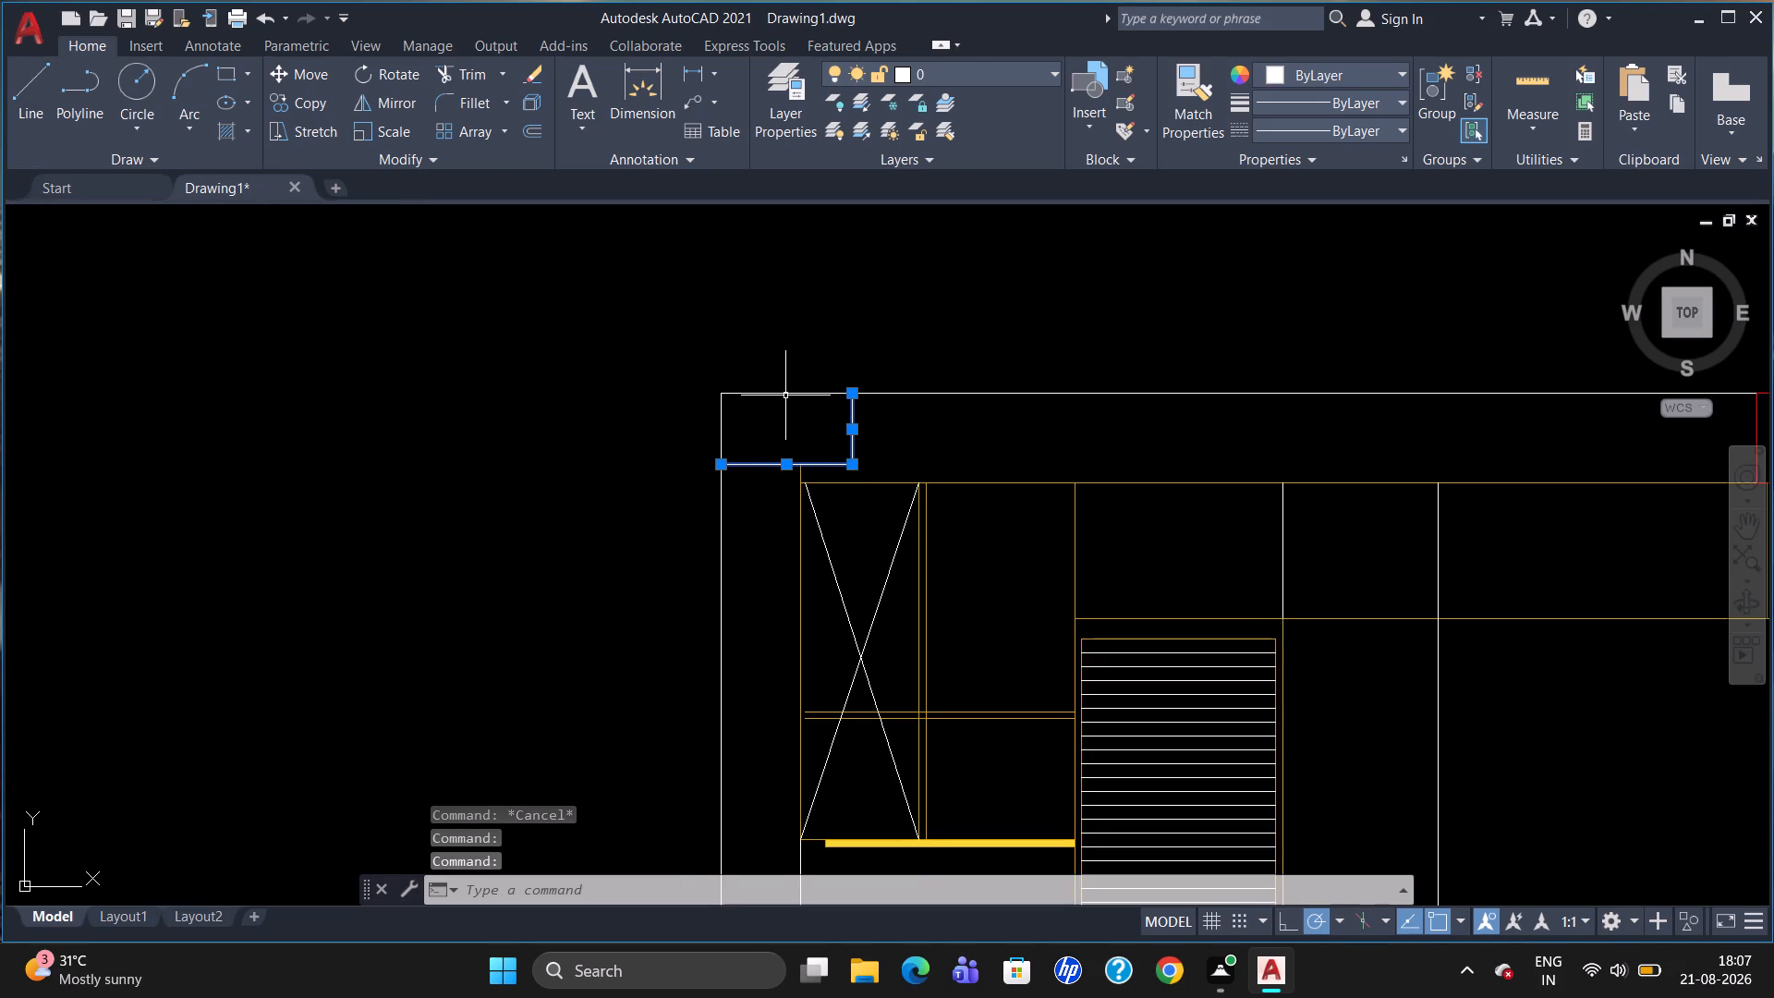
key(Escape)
Break the layout's top outer line at the right side of the small upper-left corner rectangle, using BREAKATPOINT.
key(b)
key(r)
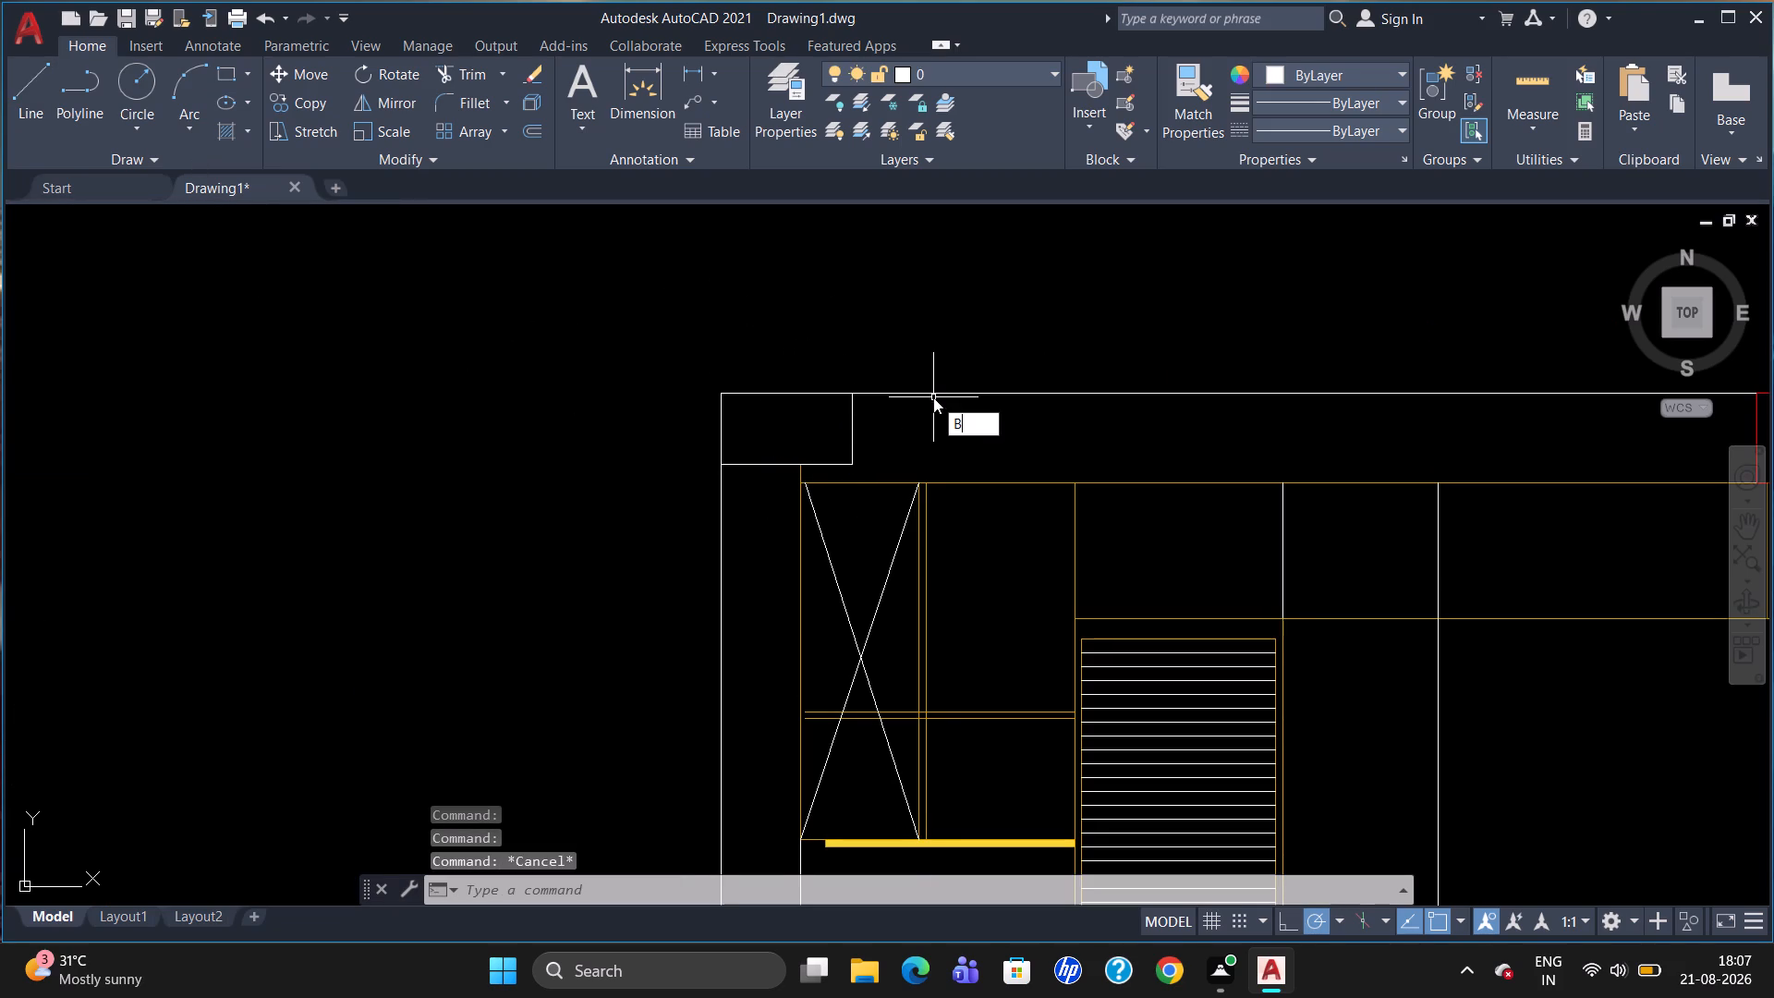
click(994, 472)
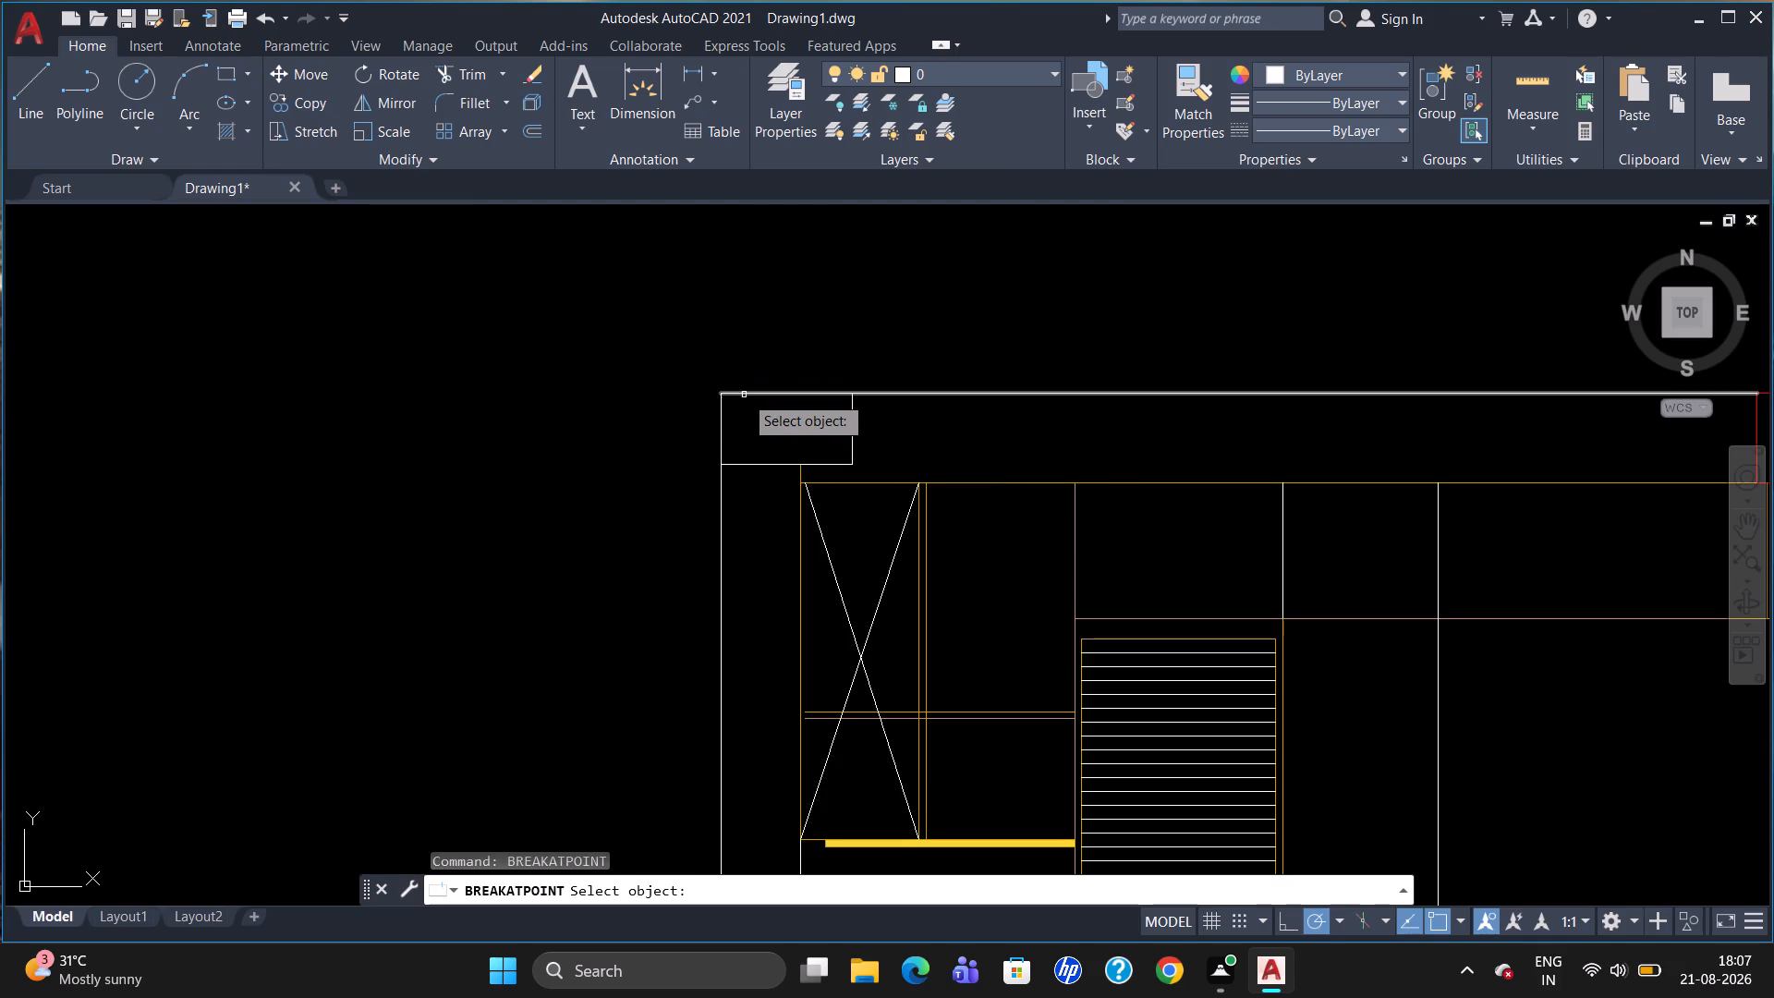
click(744, 395)
click(858, 396)
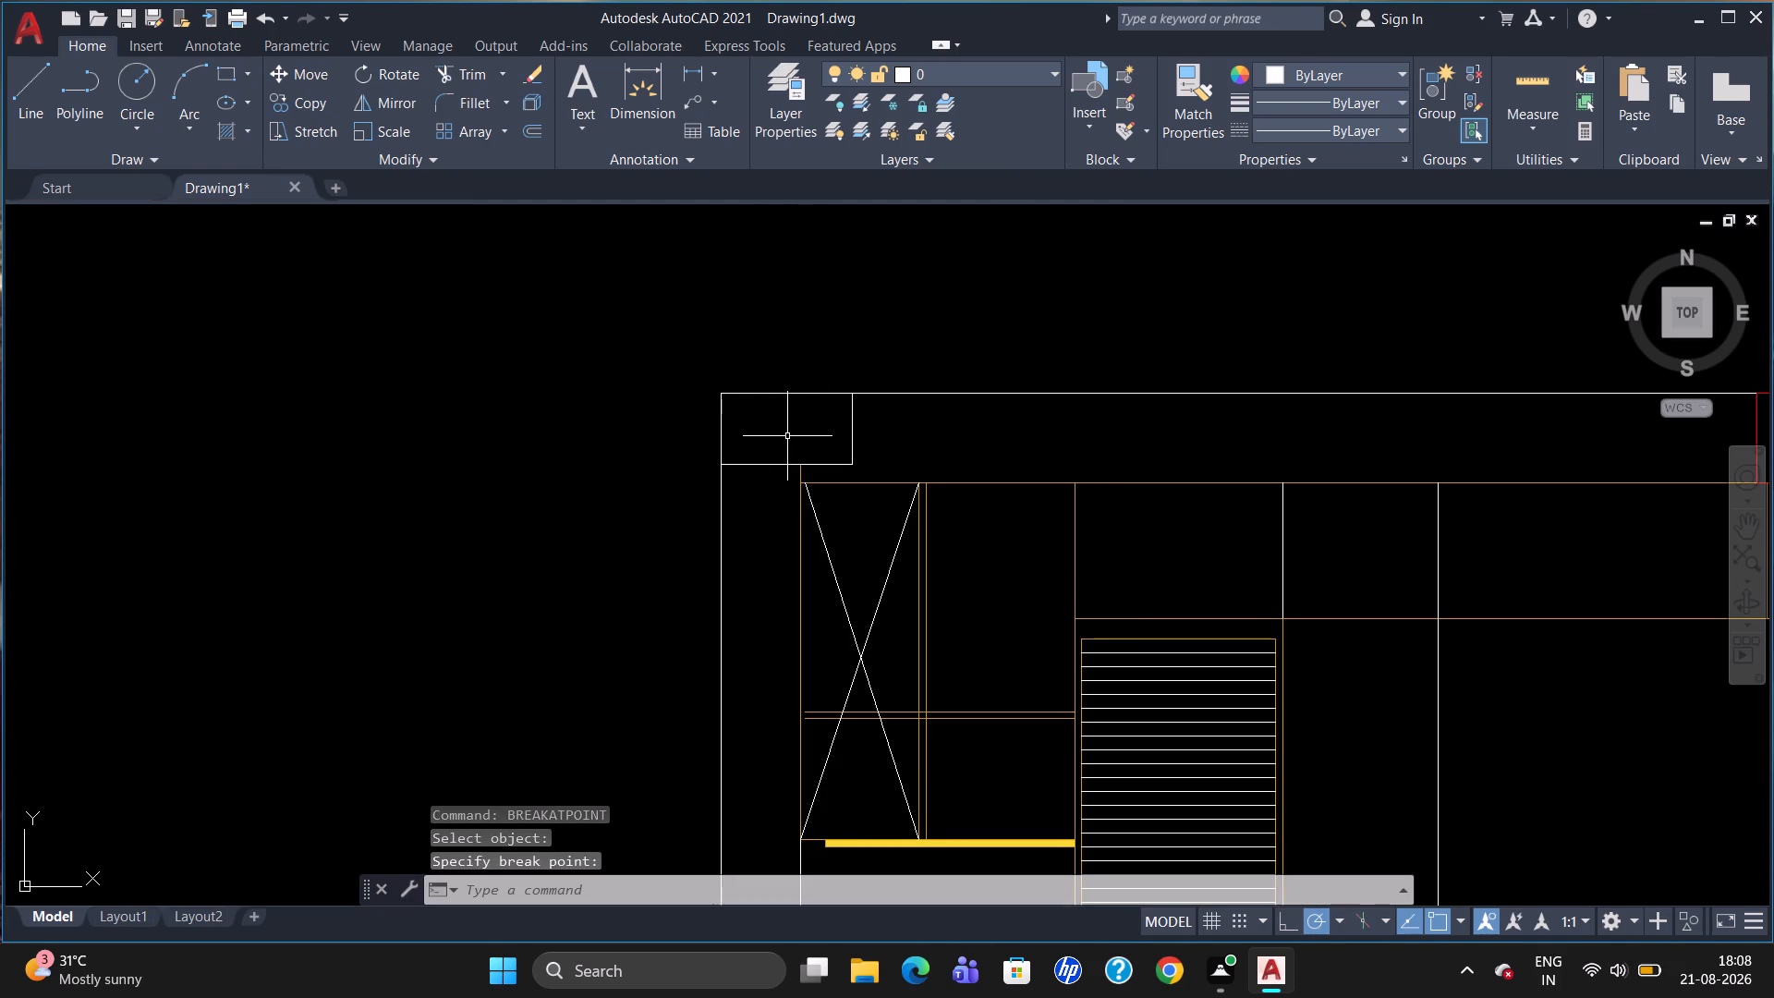
Break the layout's left outer line at the bottom edge of the small upper-left corner rectangle.
text(BR)
click(826, 504)
click(722, 431)
click(723, 461)
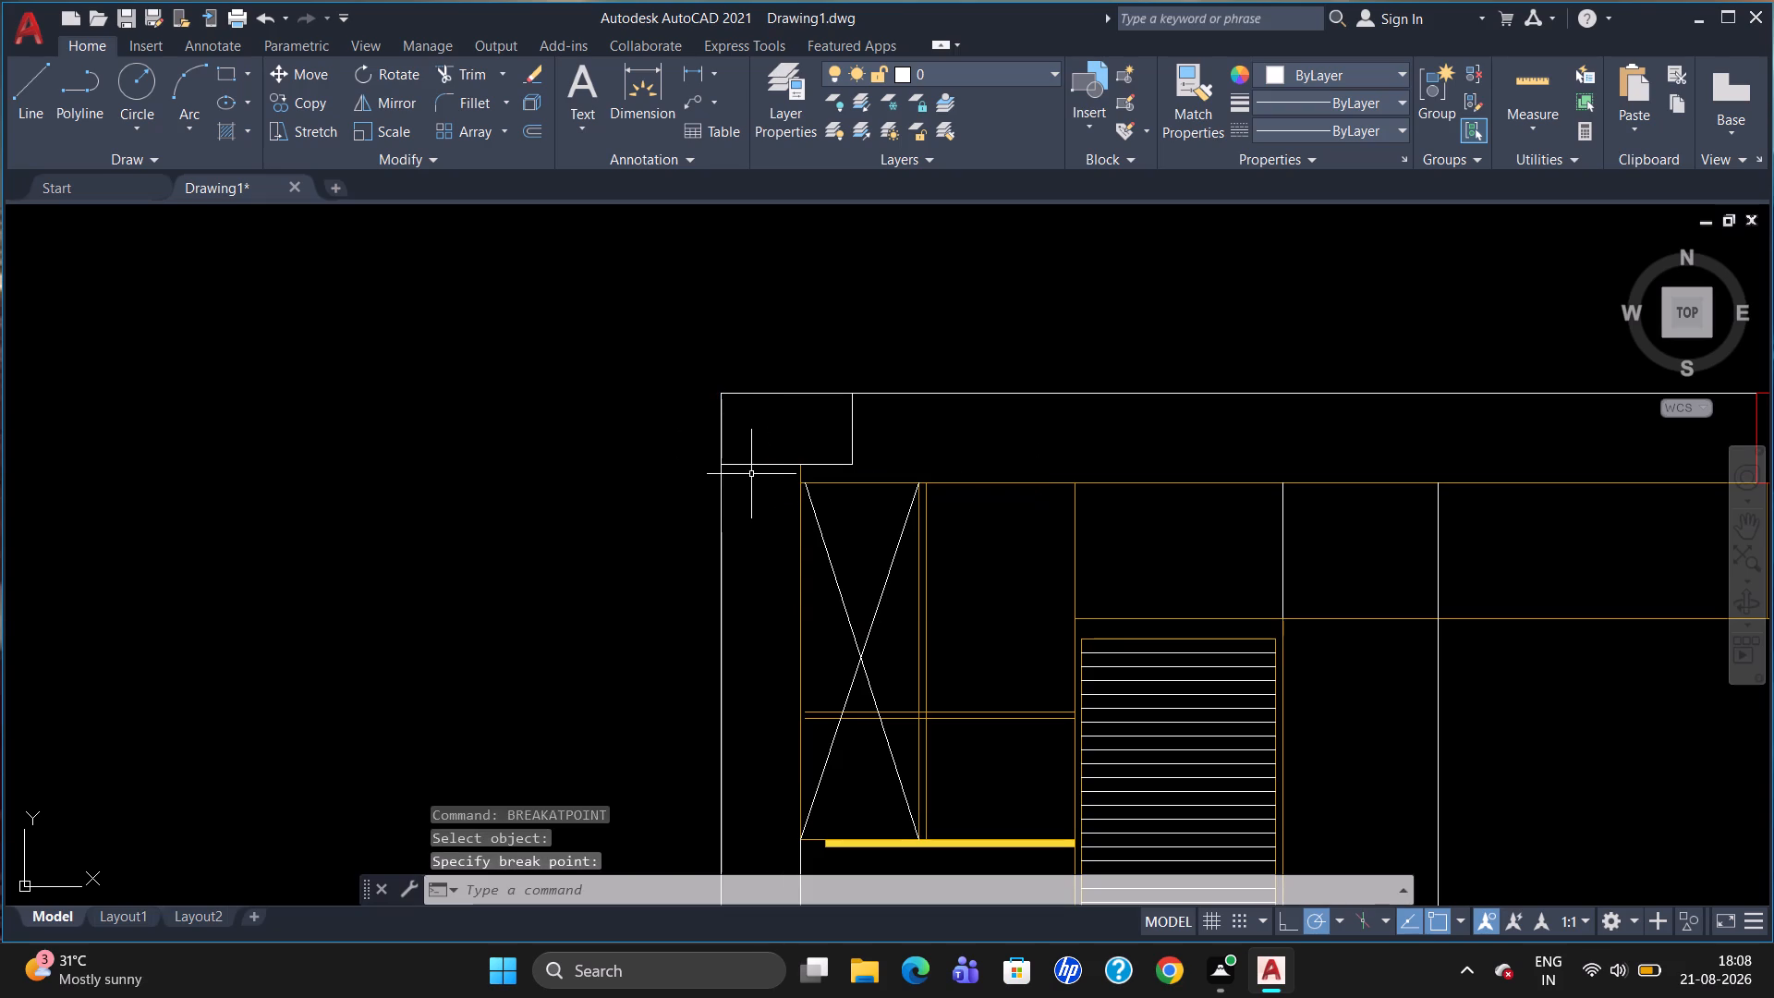
Change the colour of the four lines forming the small rectangle in the layout's upper-left corner to Red.
click(757, 464)
click(717, 433)
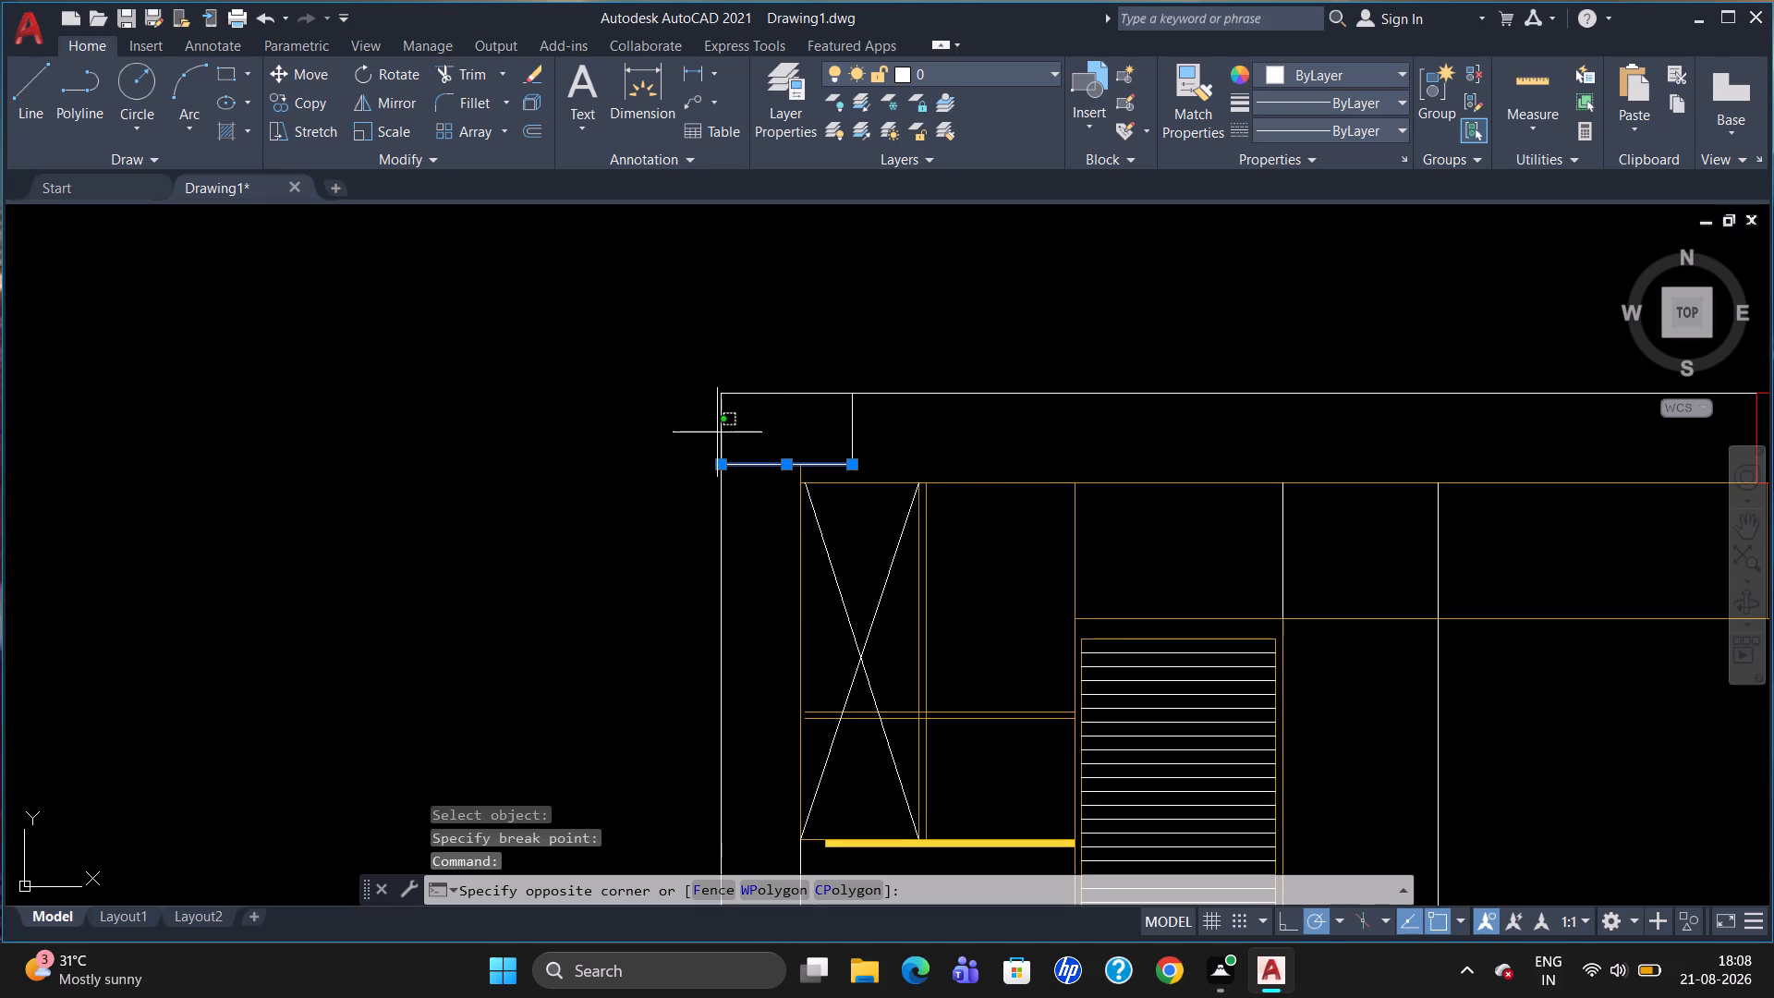
click(723, 430)
click(723, 431)
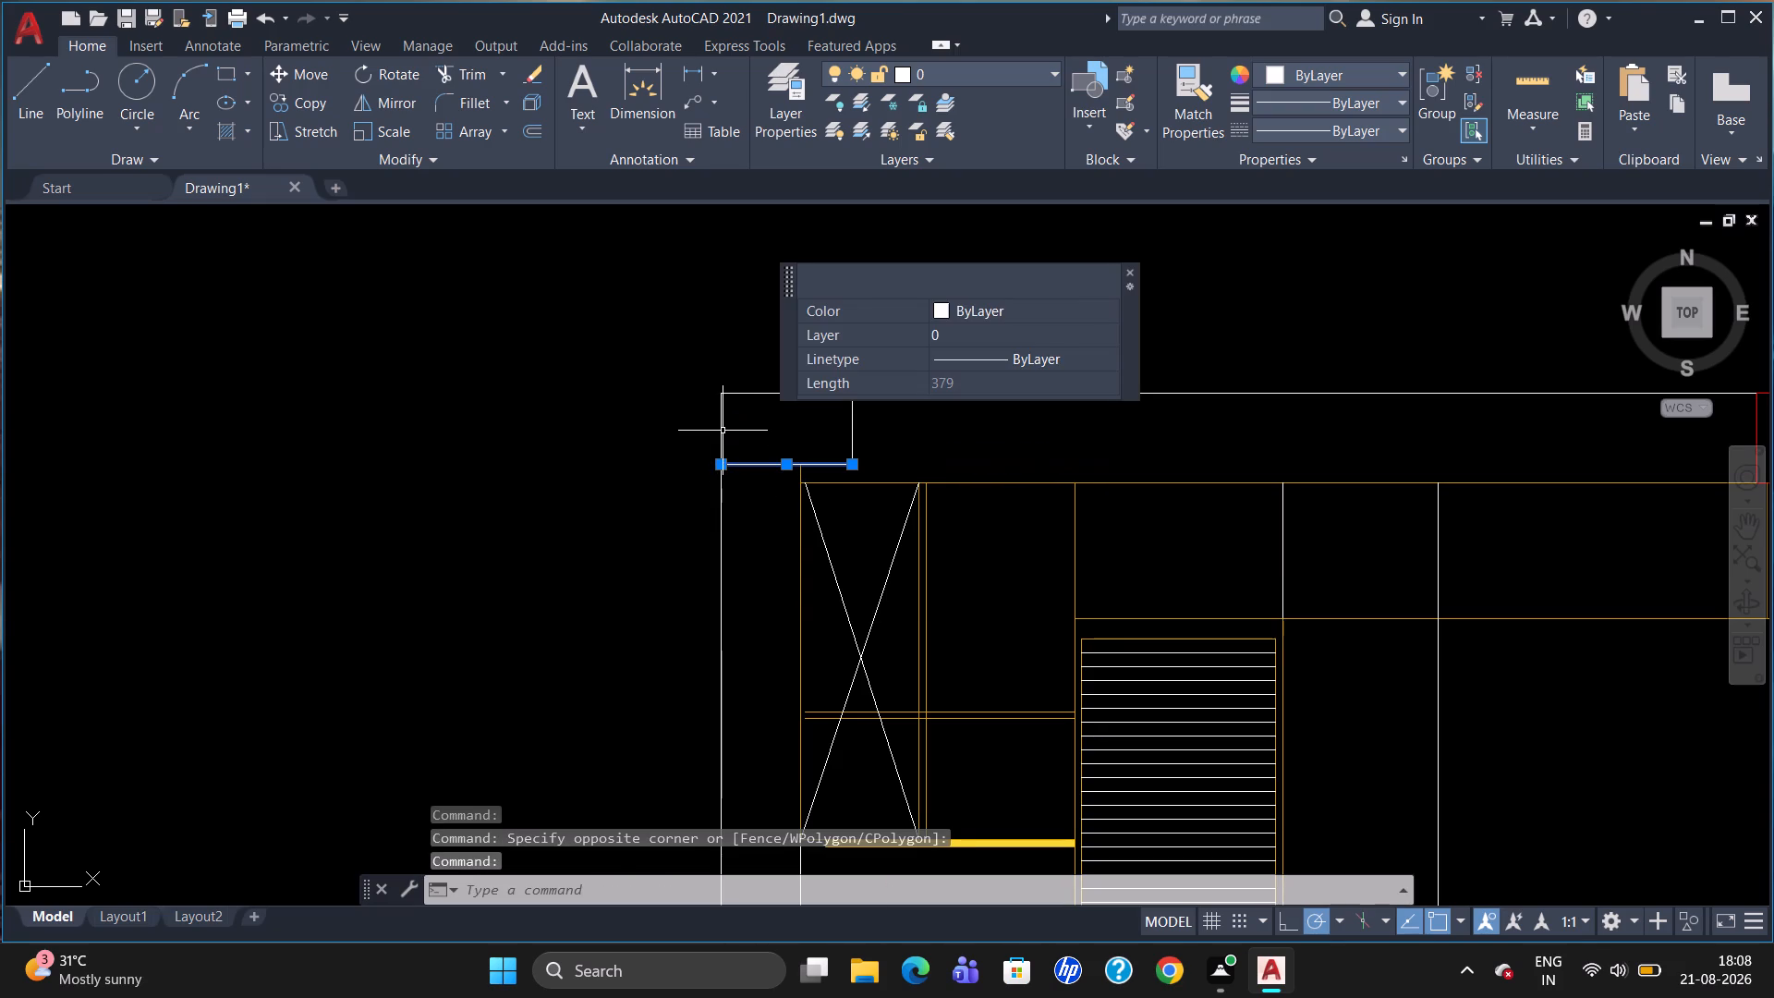
click(718, 434)
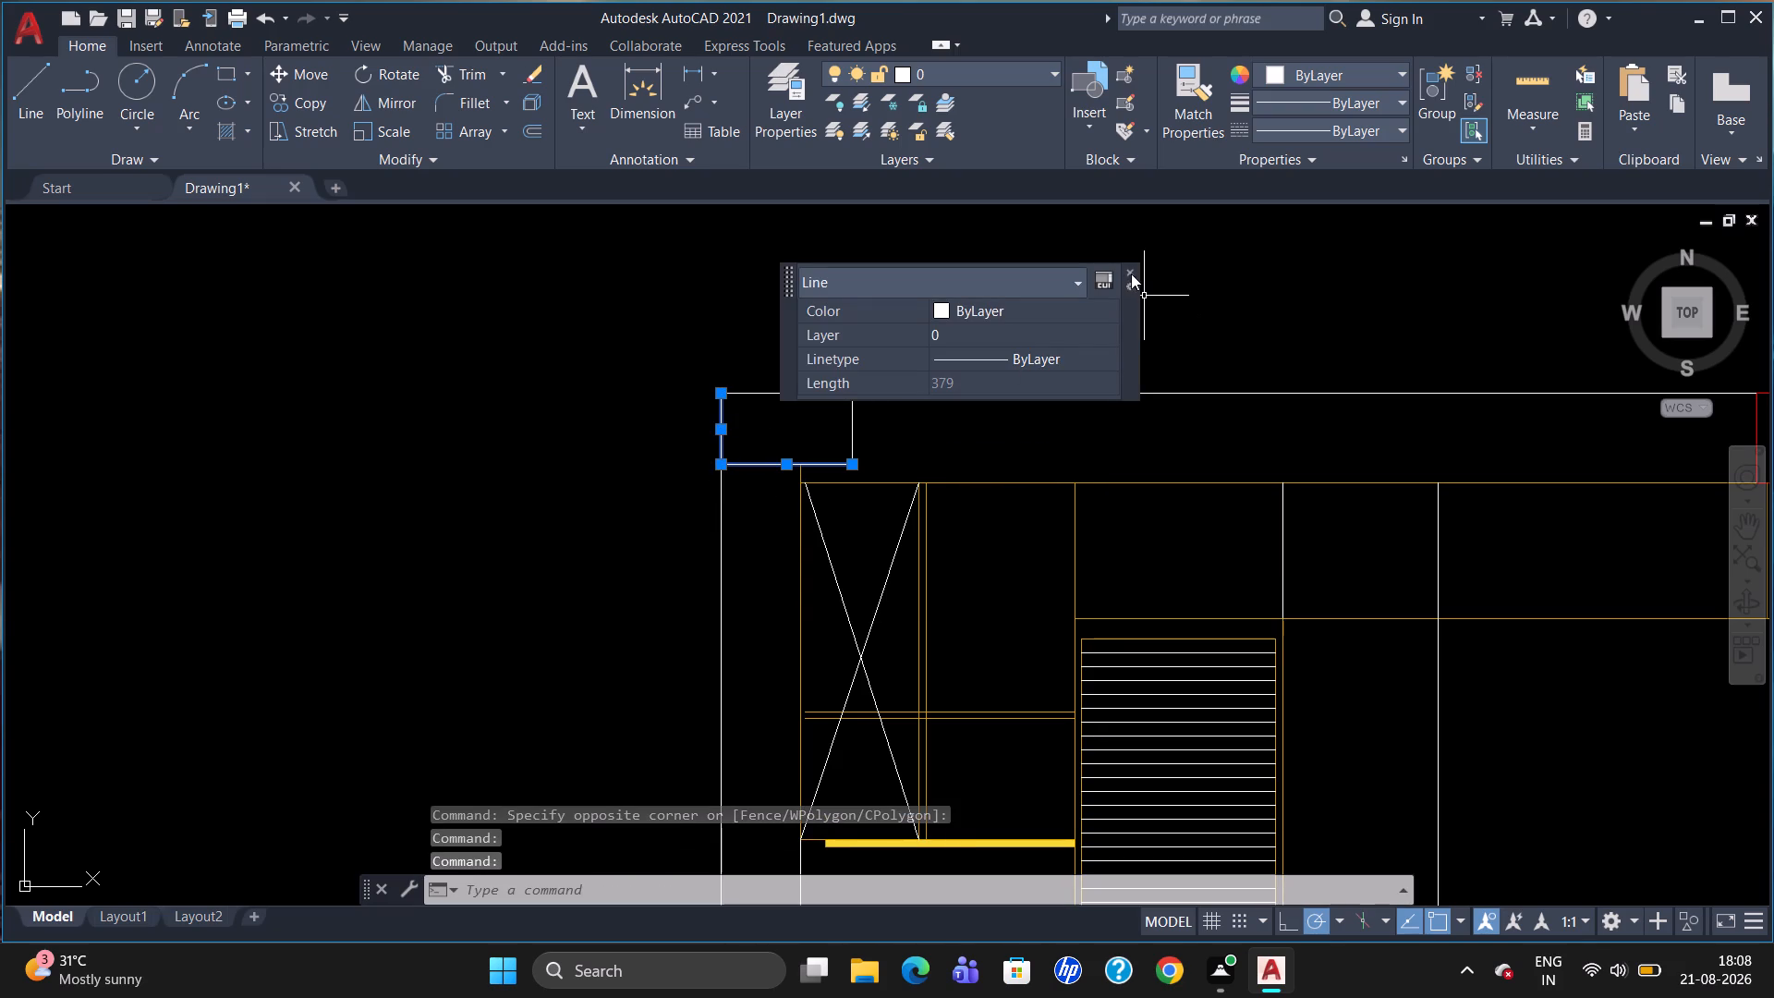
click(1131, 274)
click(811, 393)
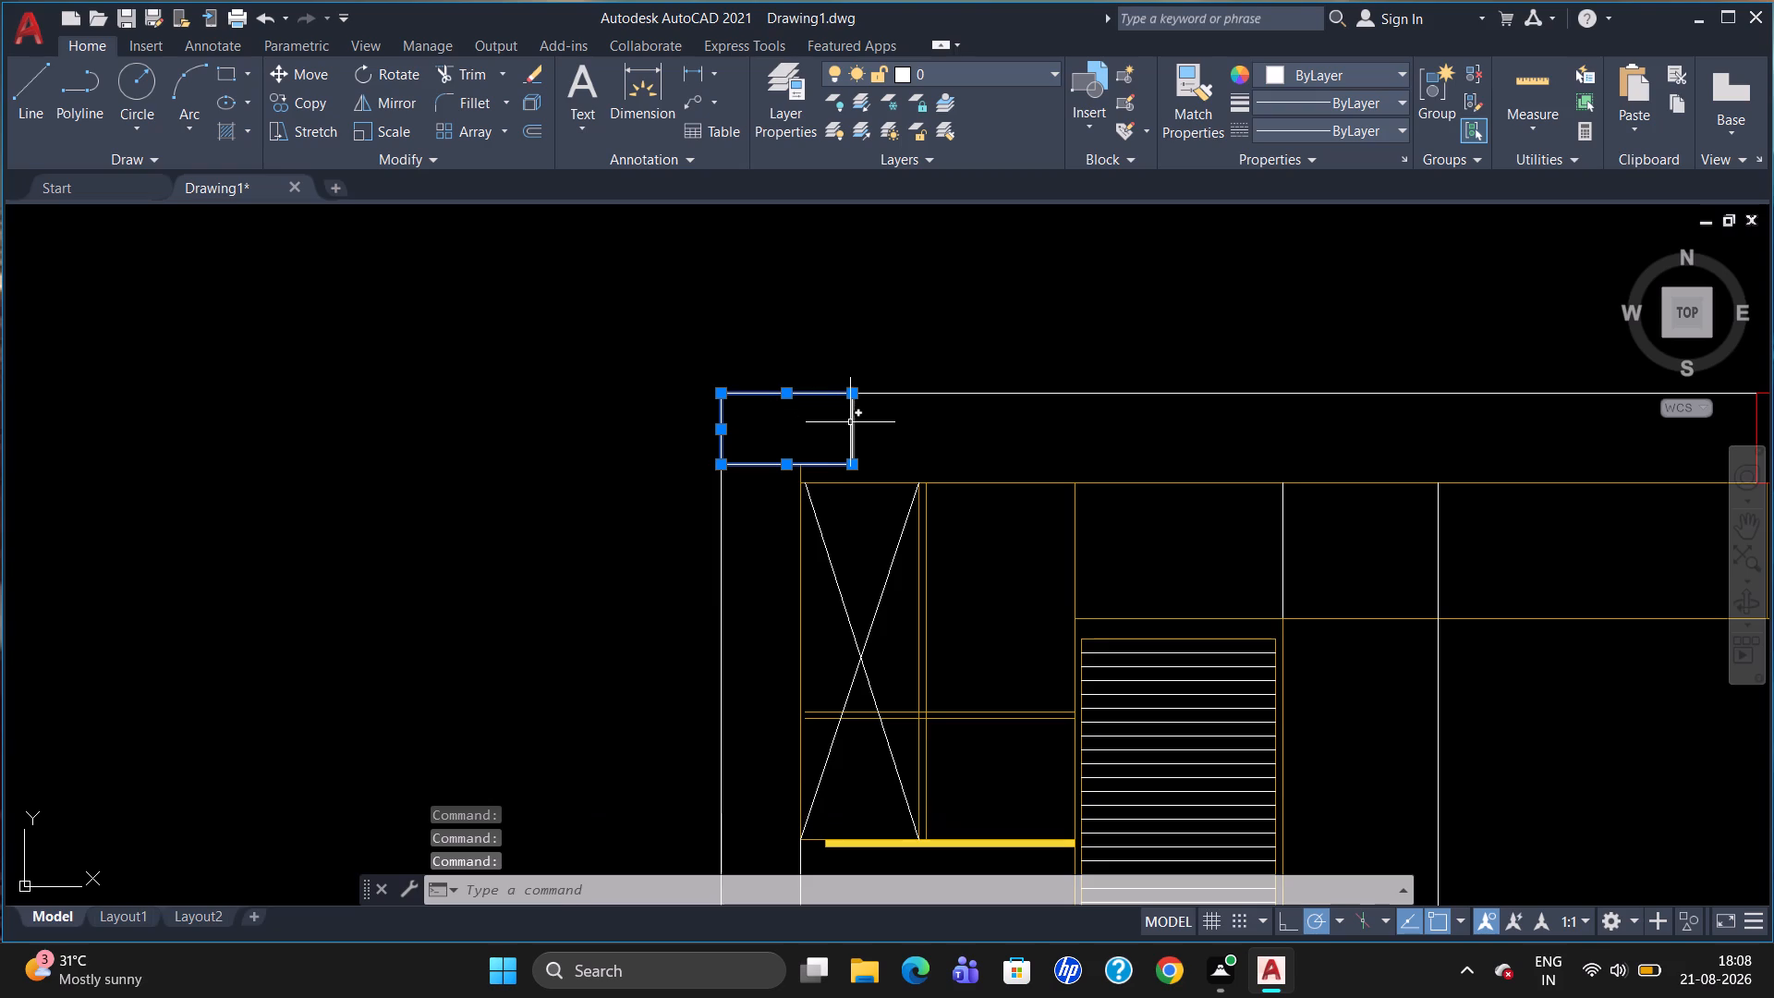
click(853, 423)
right_click(850, 422)
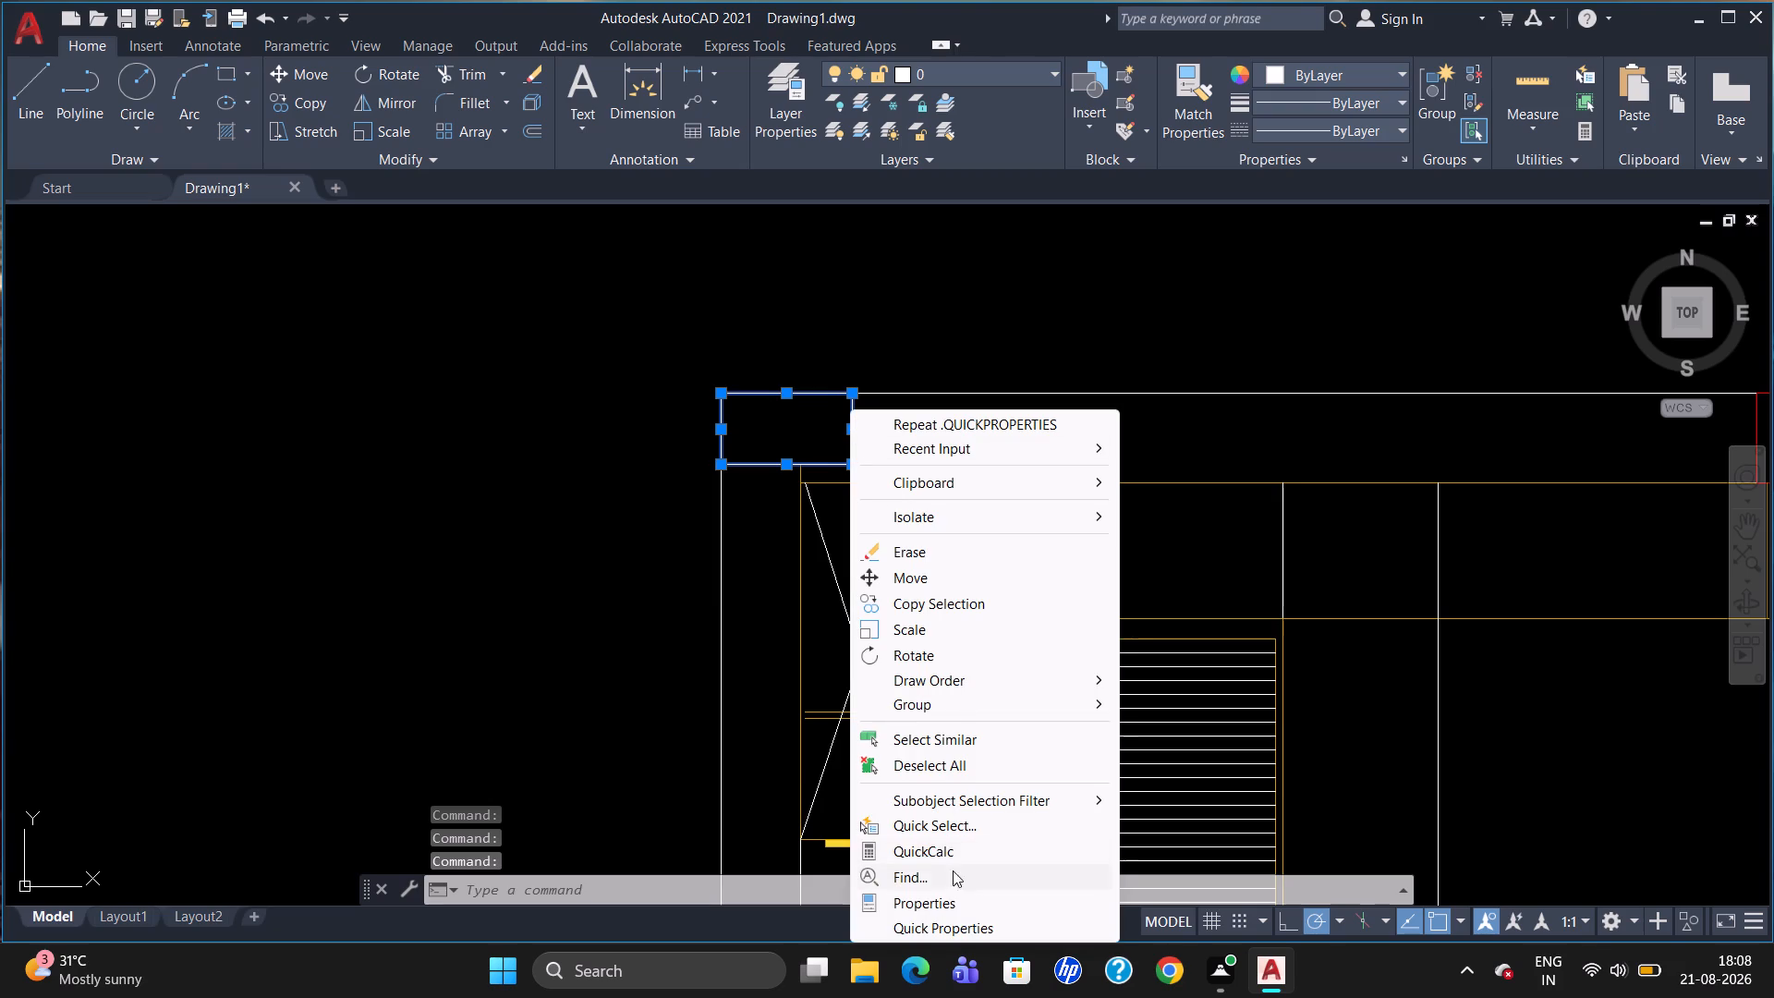
click(943, 893)
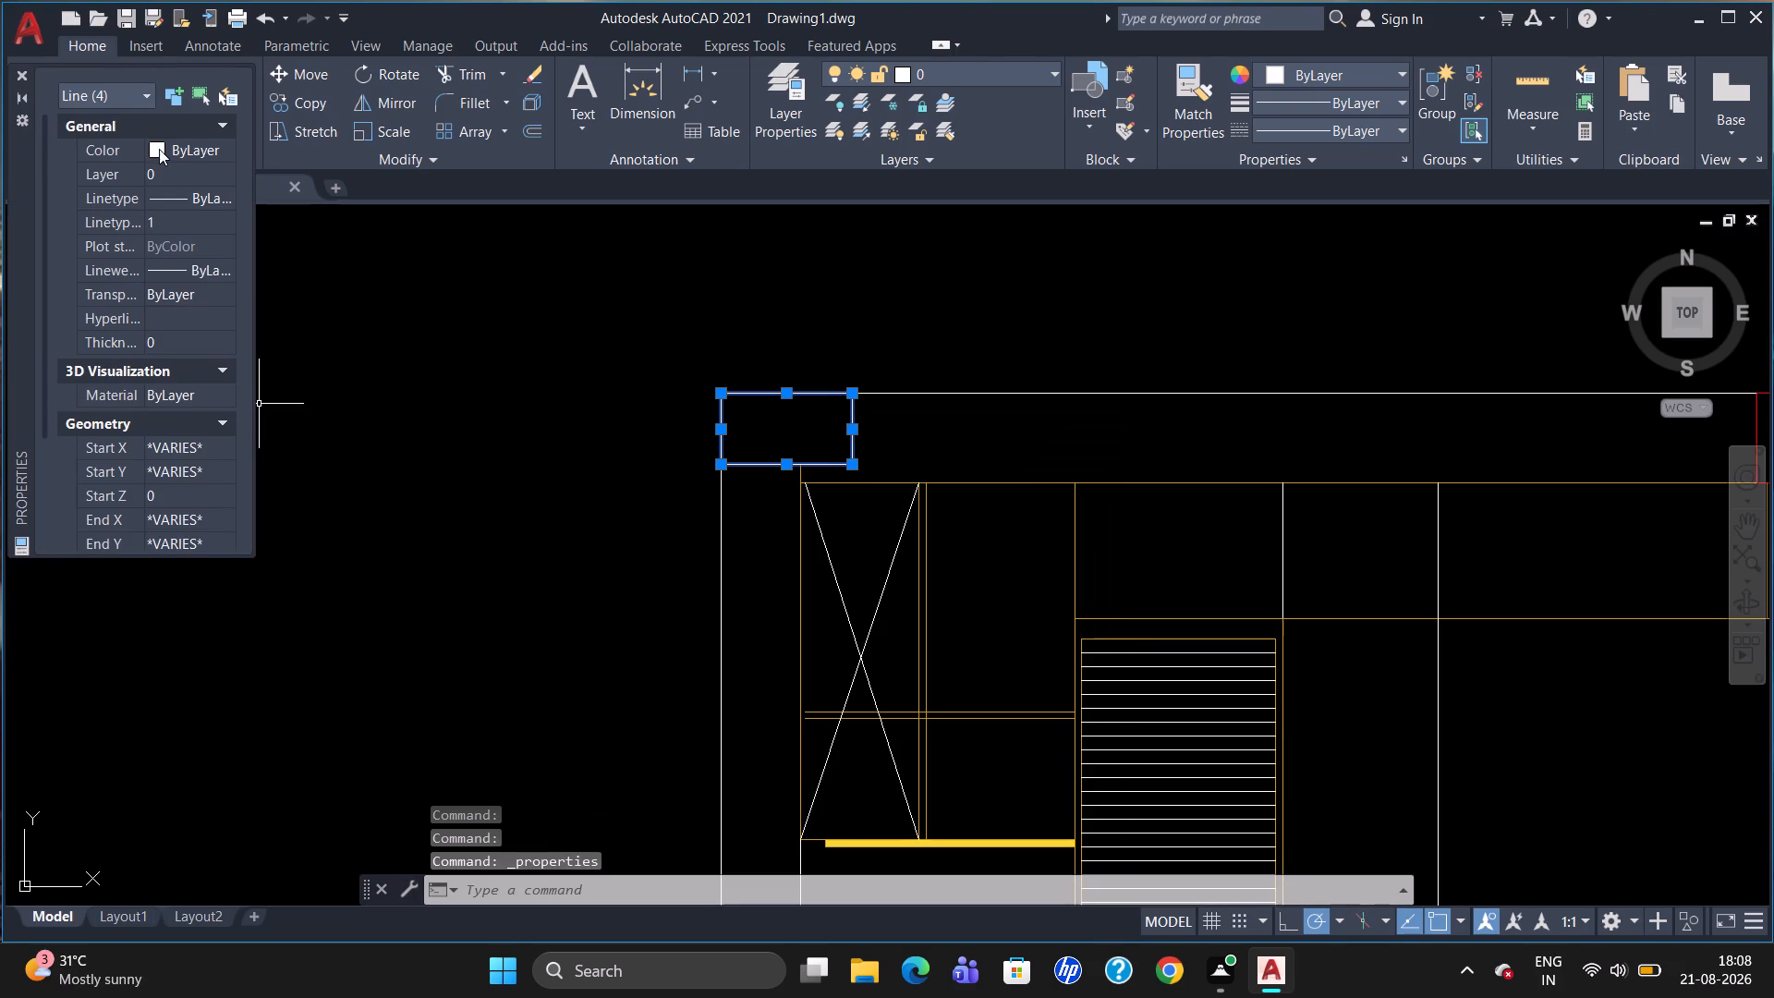
click(165, 152)
click(184, 149)
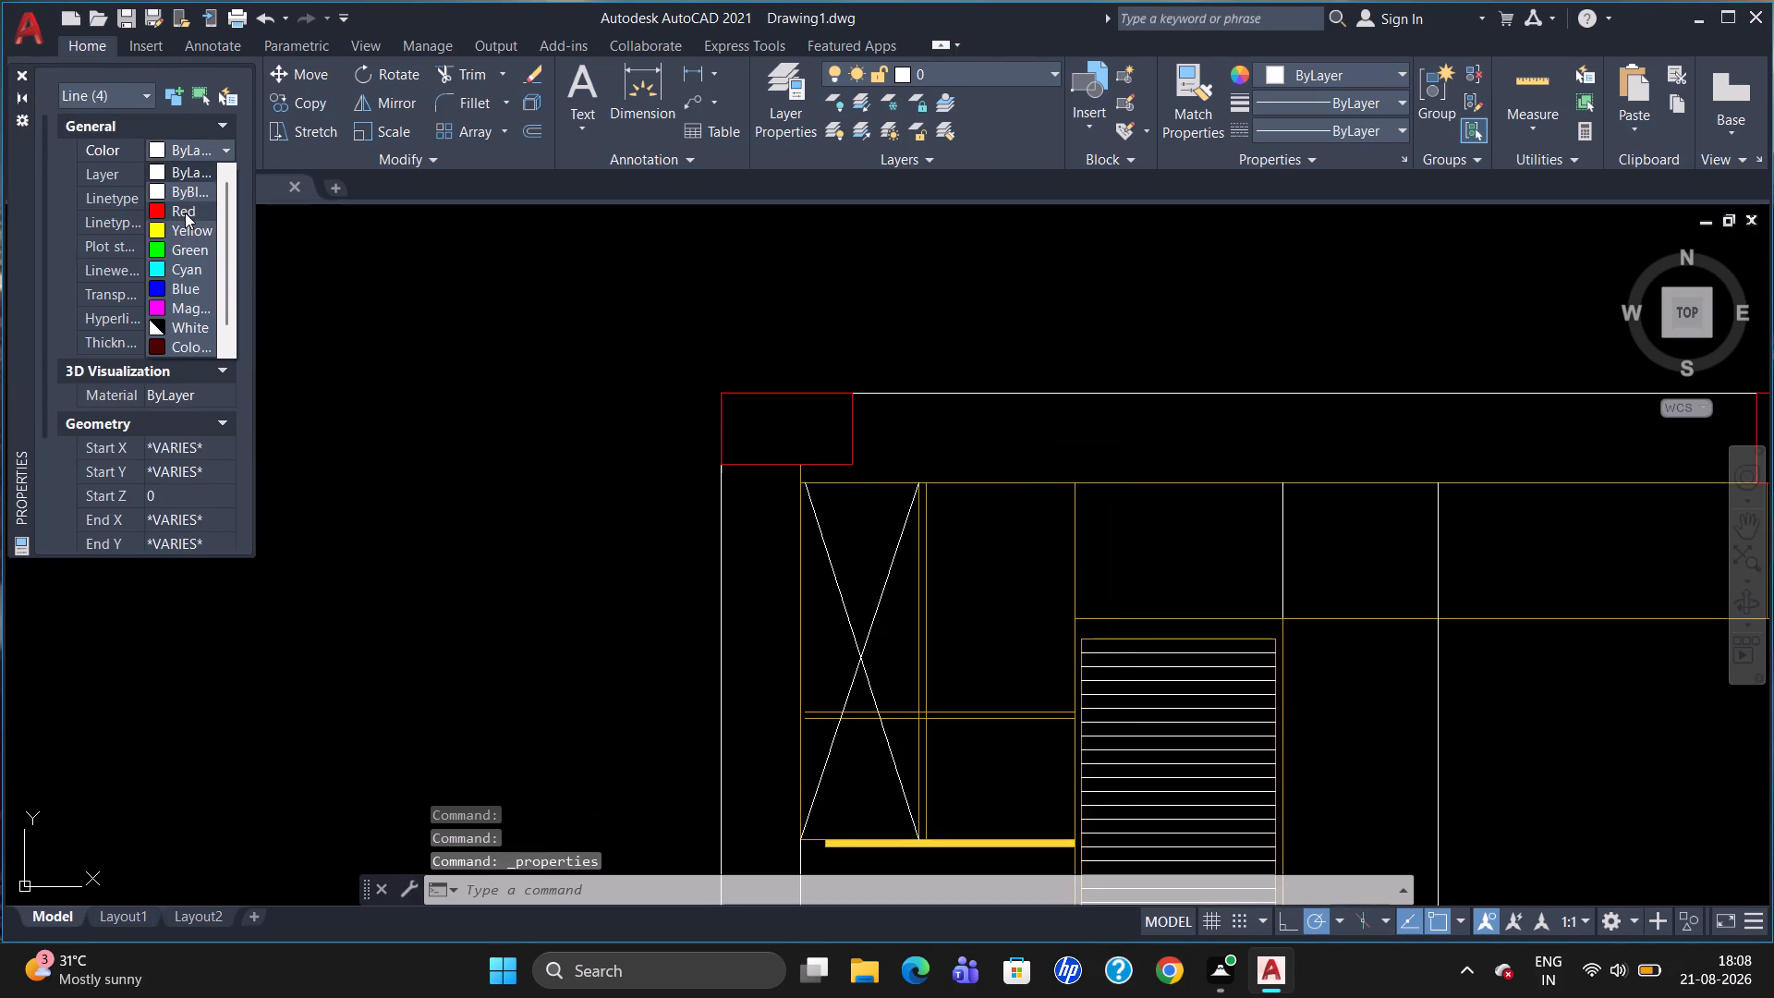
click(185, 213)
key(Escape)
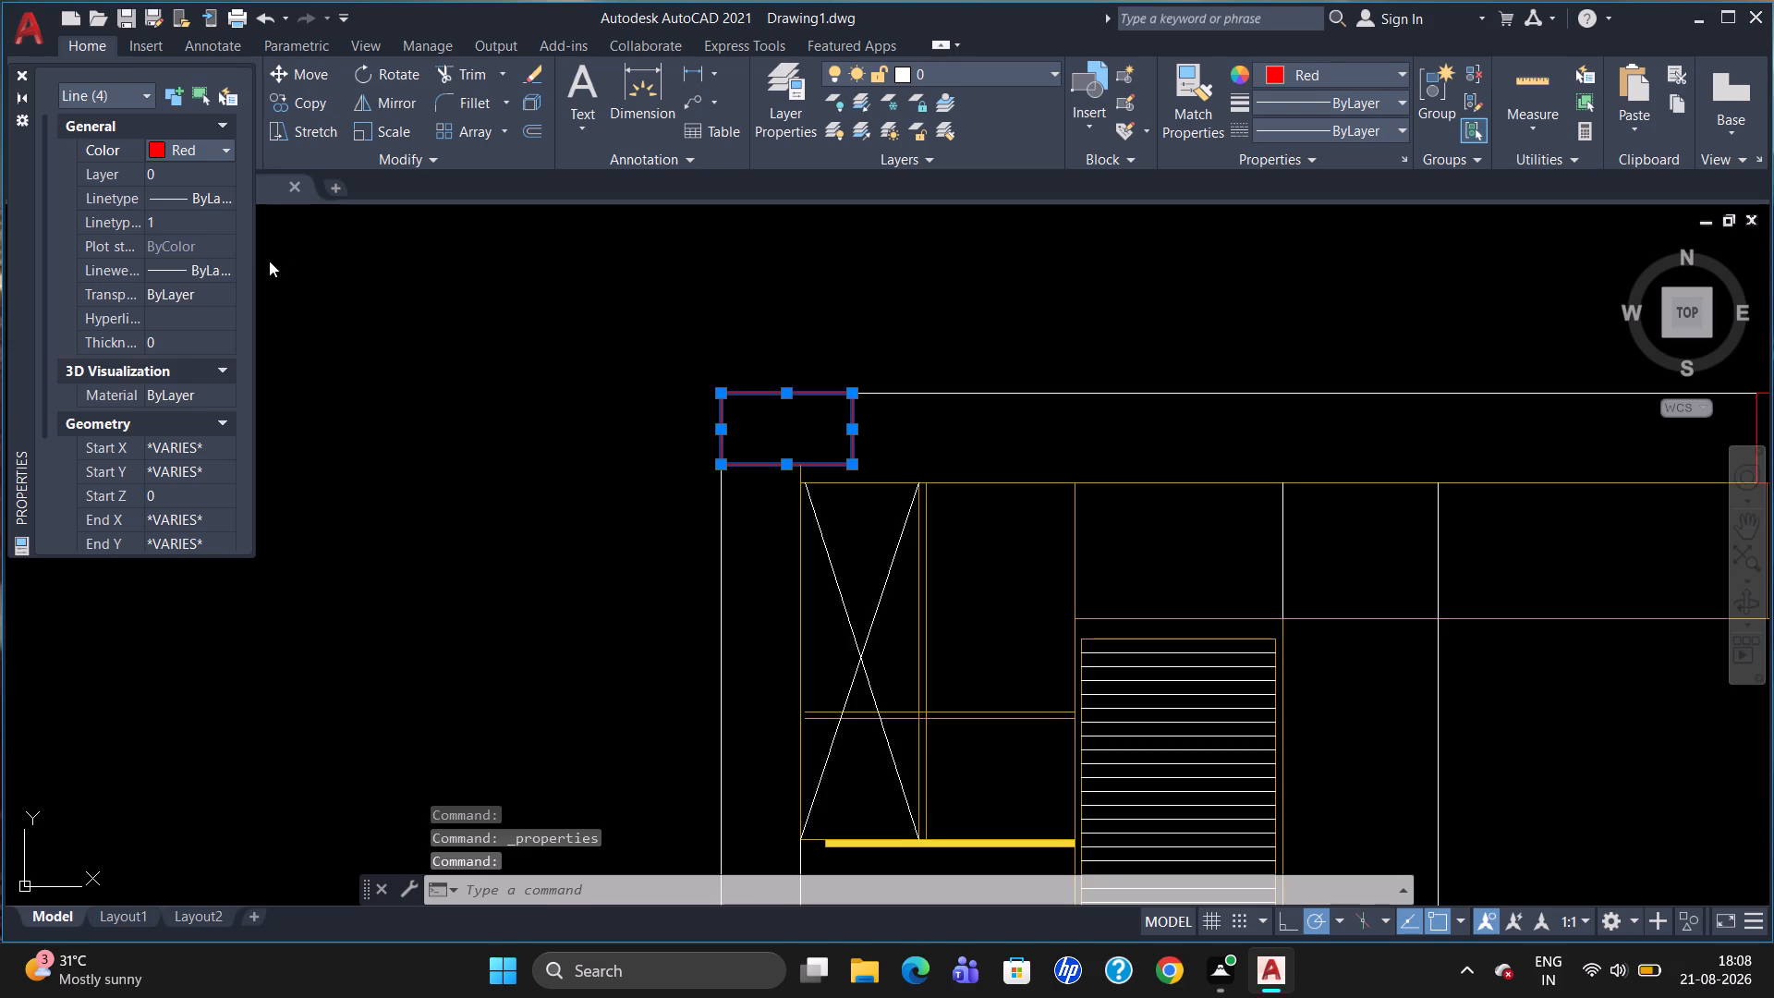
click(20, 71)
key(Escape)
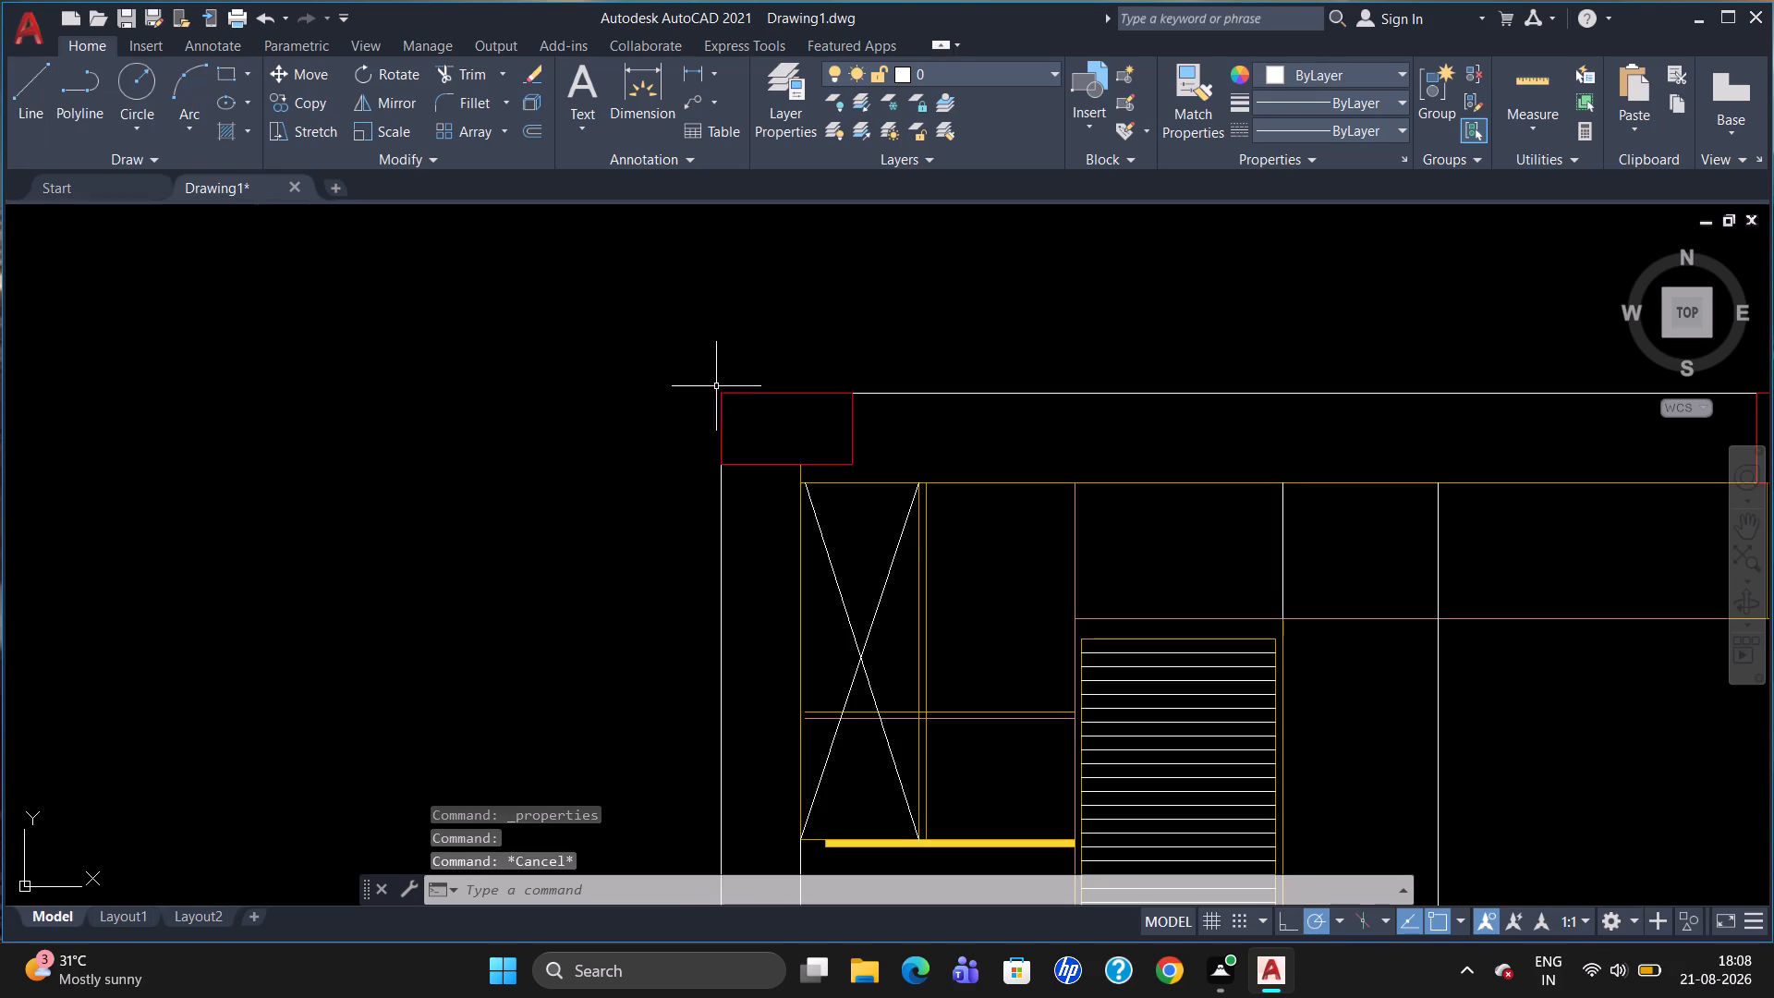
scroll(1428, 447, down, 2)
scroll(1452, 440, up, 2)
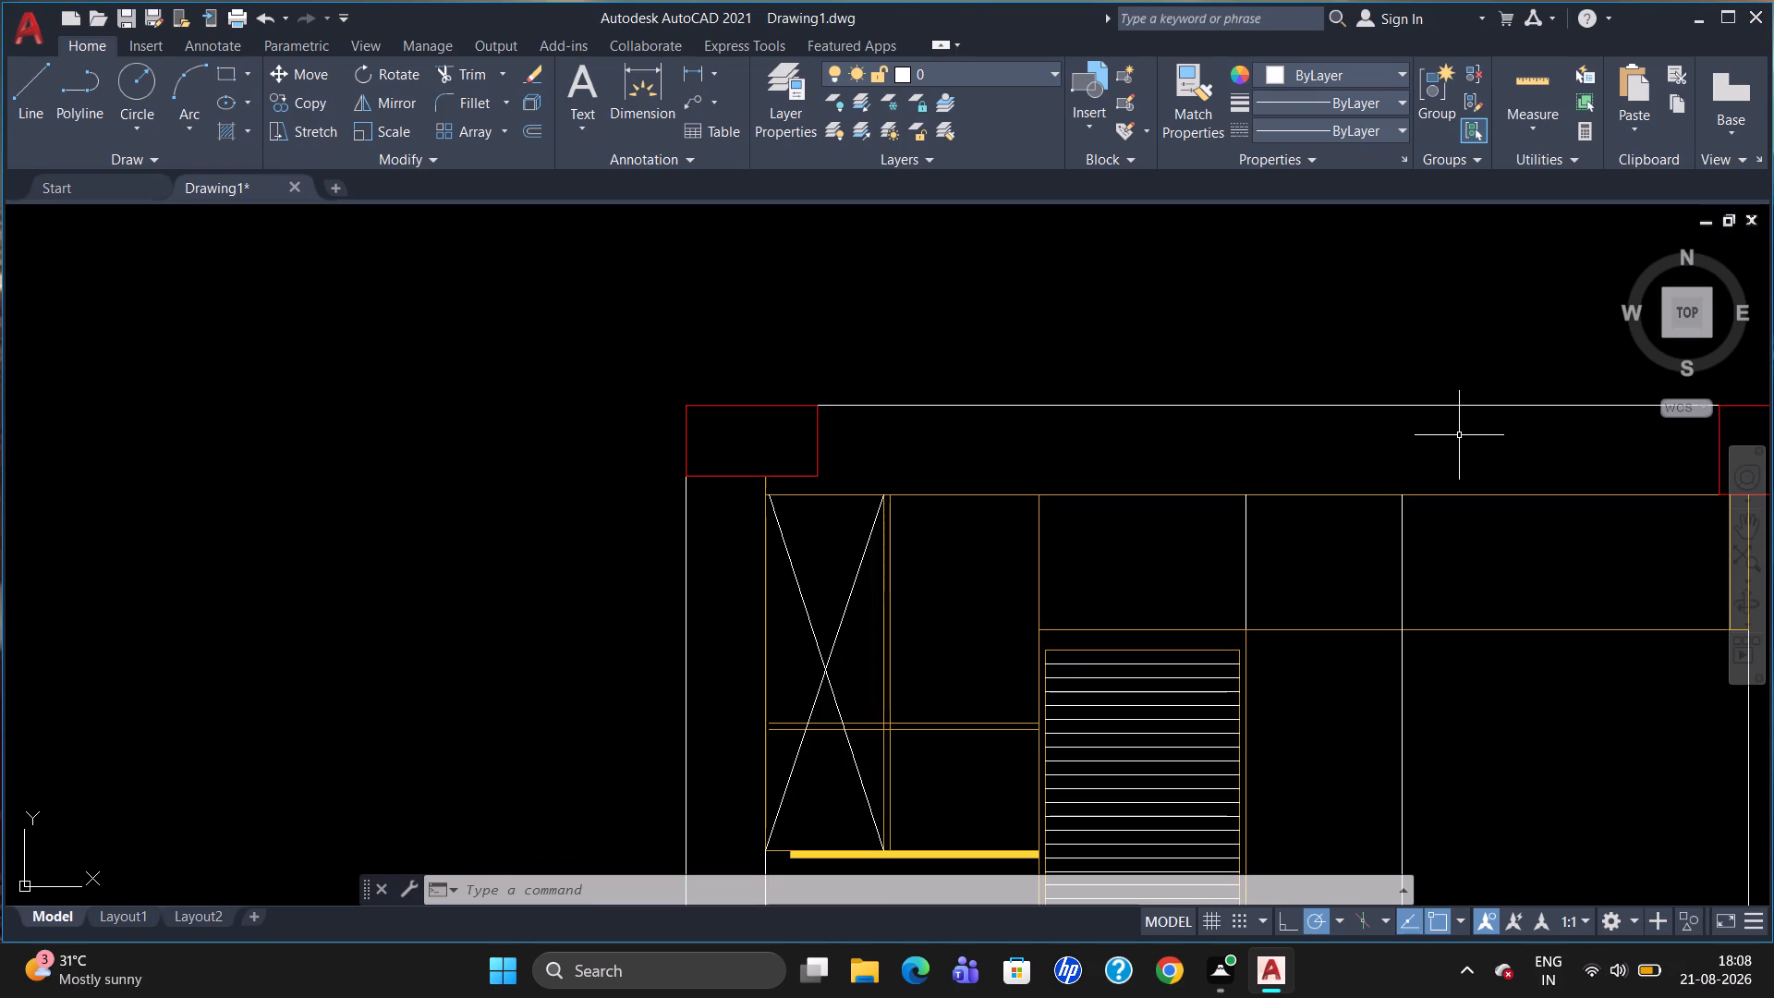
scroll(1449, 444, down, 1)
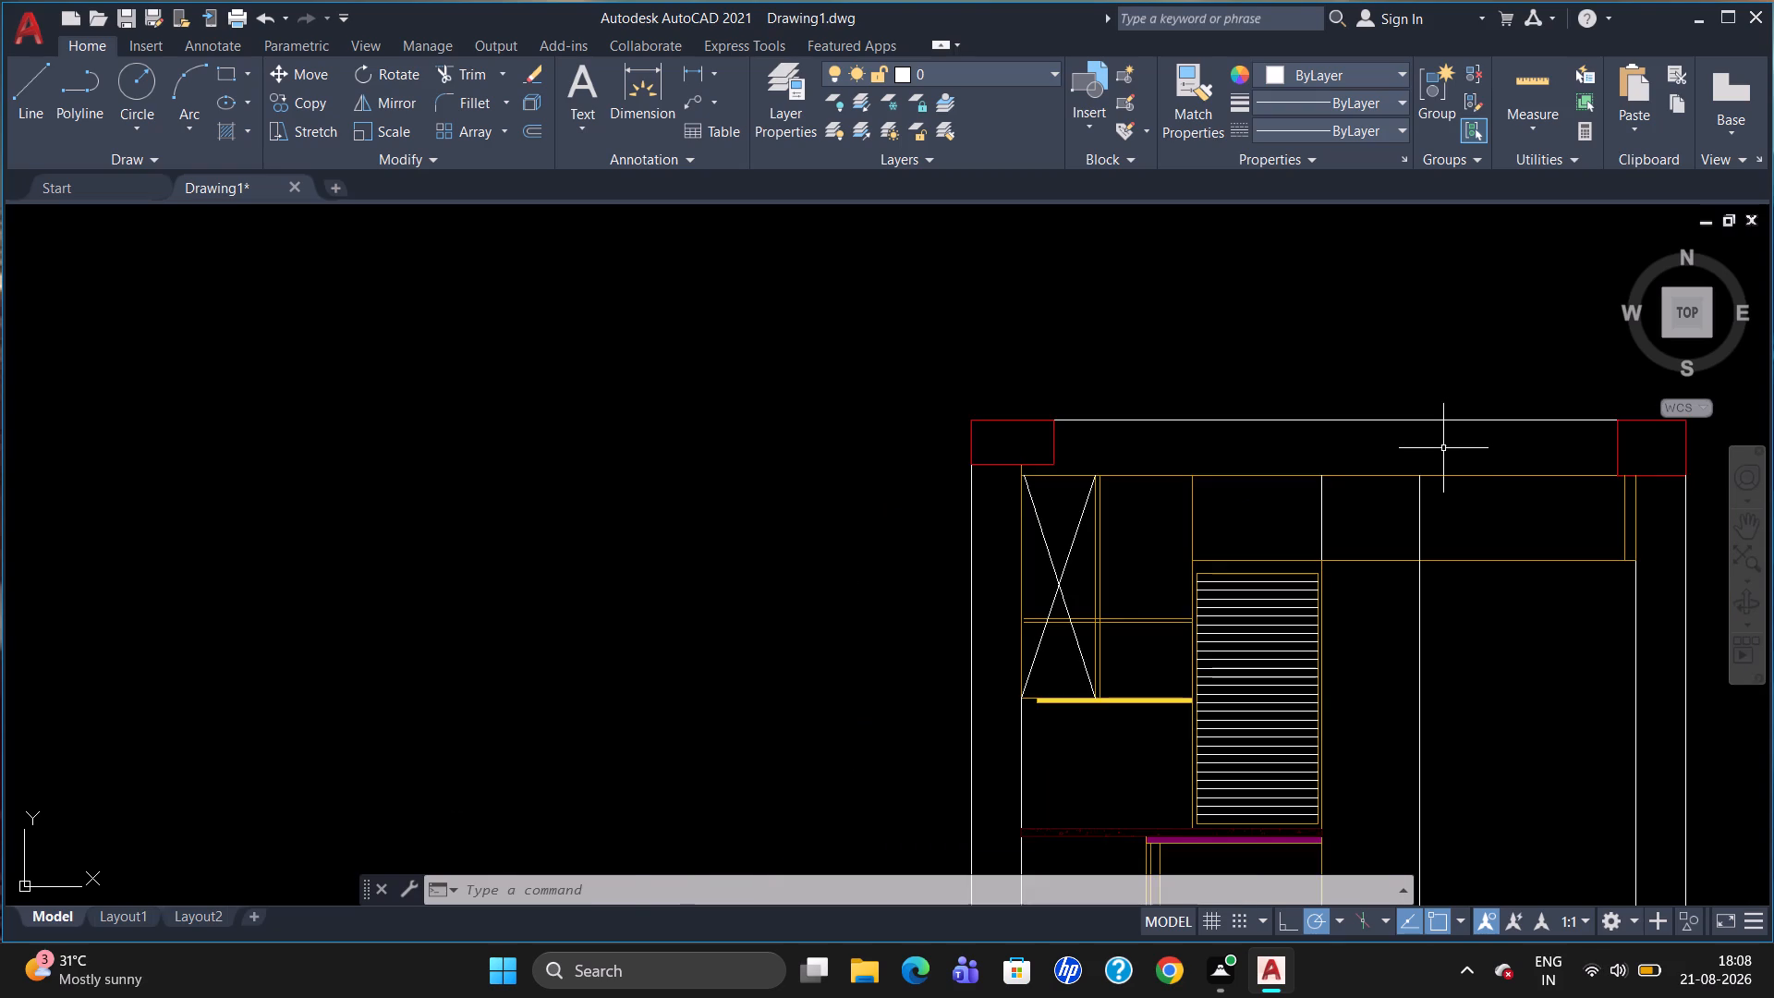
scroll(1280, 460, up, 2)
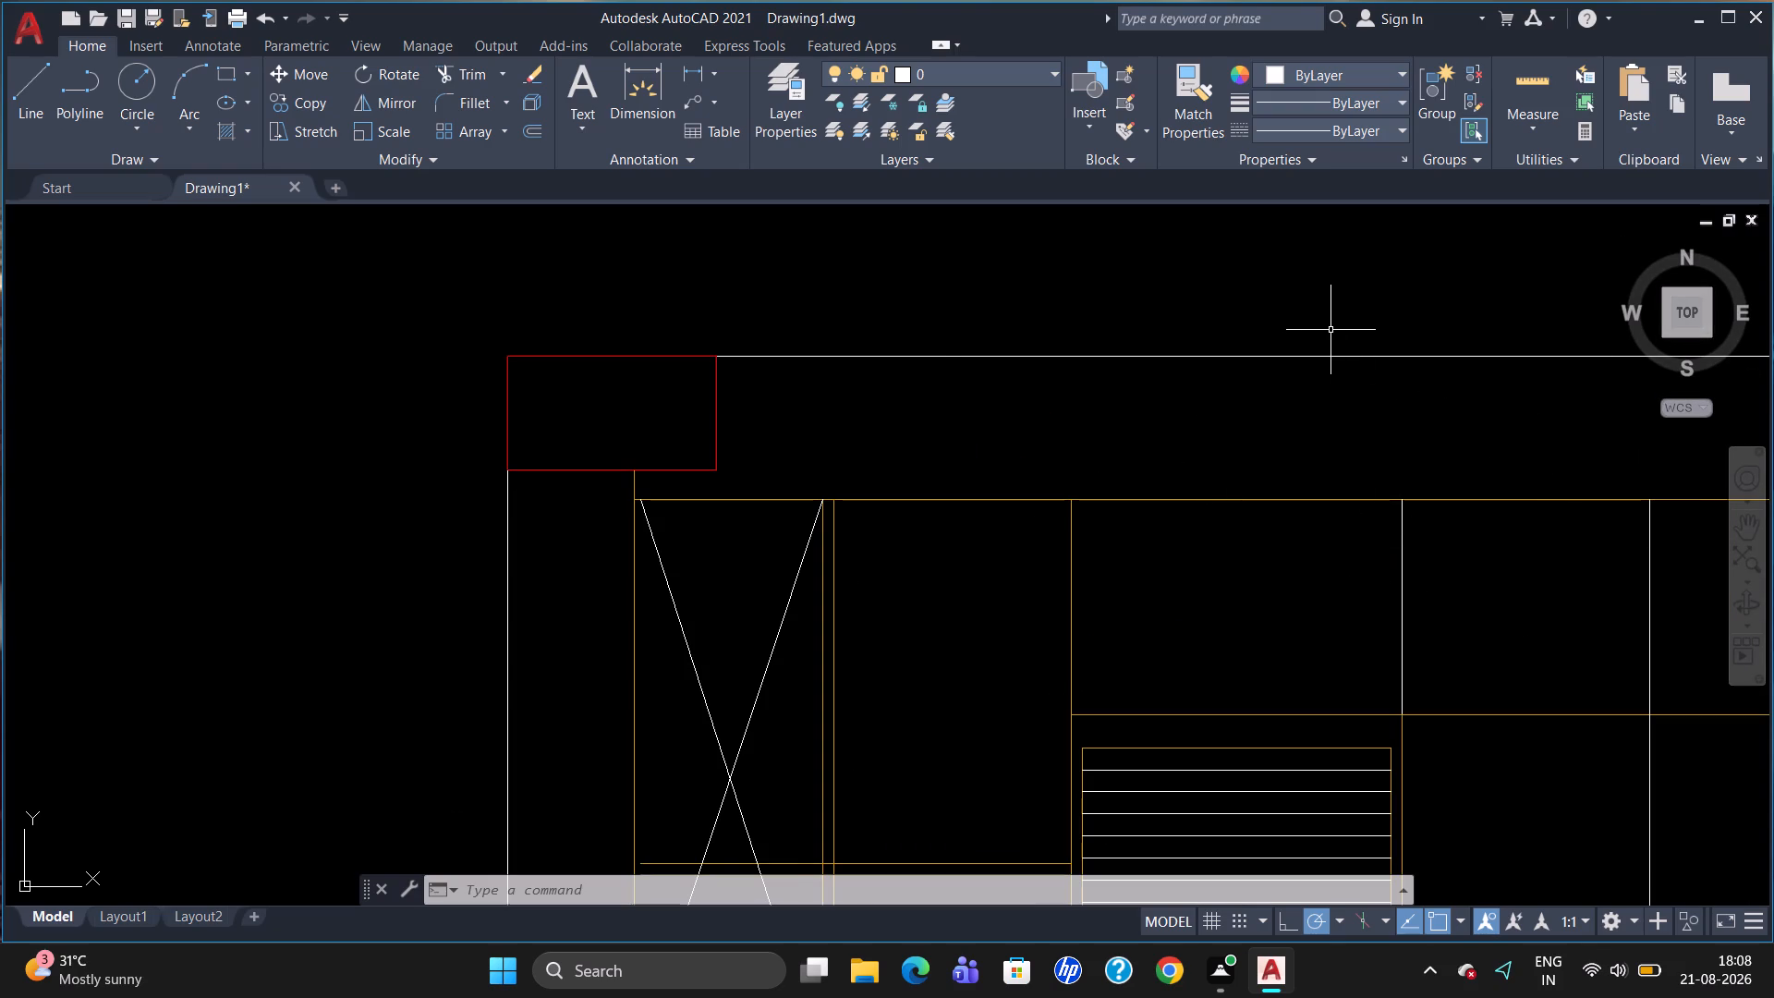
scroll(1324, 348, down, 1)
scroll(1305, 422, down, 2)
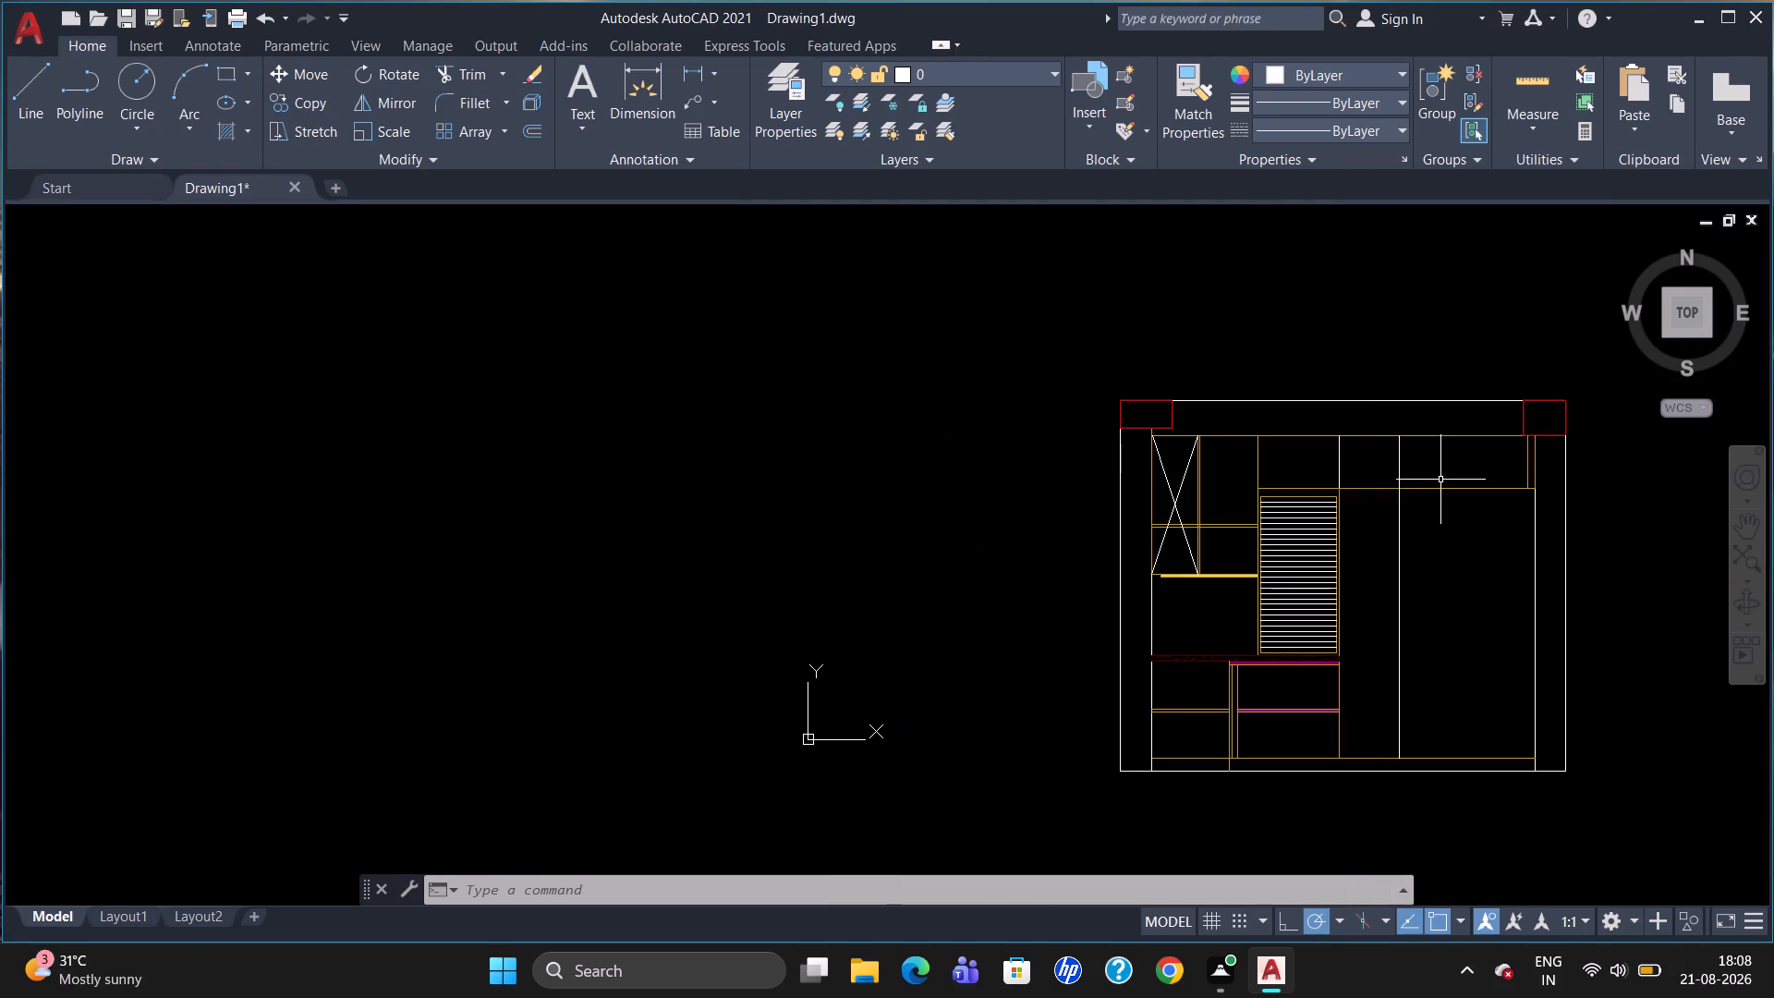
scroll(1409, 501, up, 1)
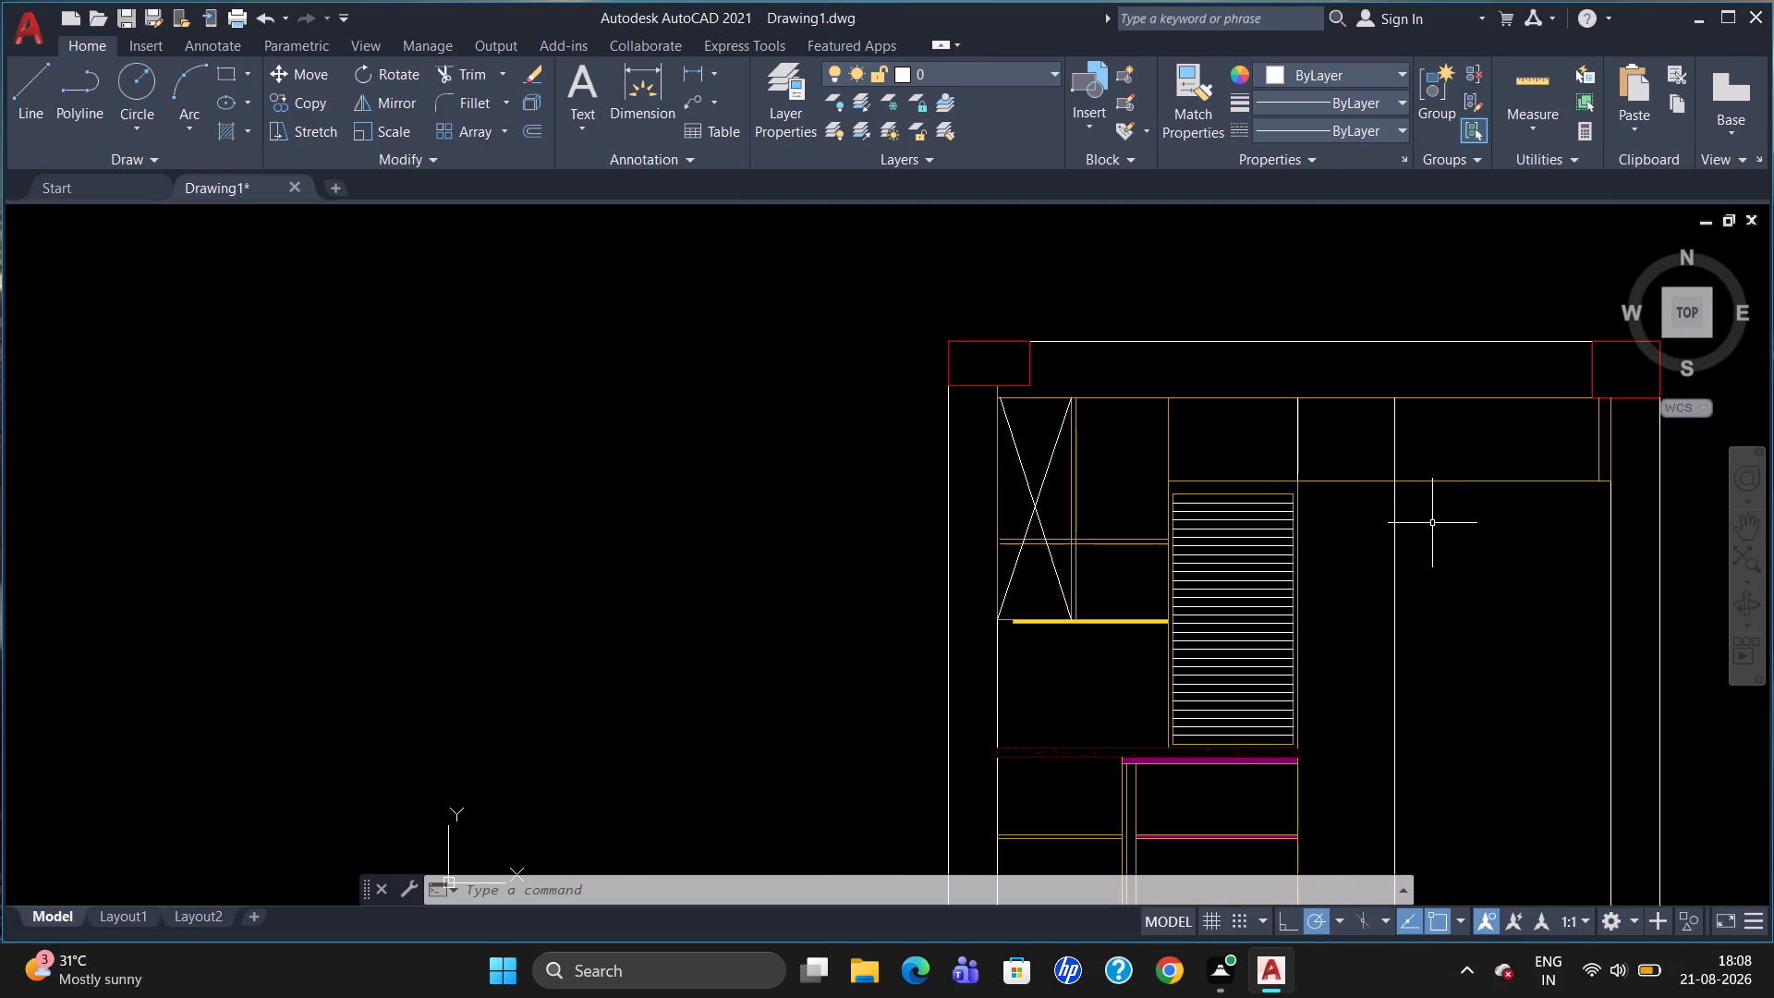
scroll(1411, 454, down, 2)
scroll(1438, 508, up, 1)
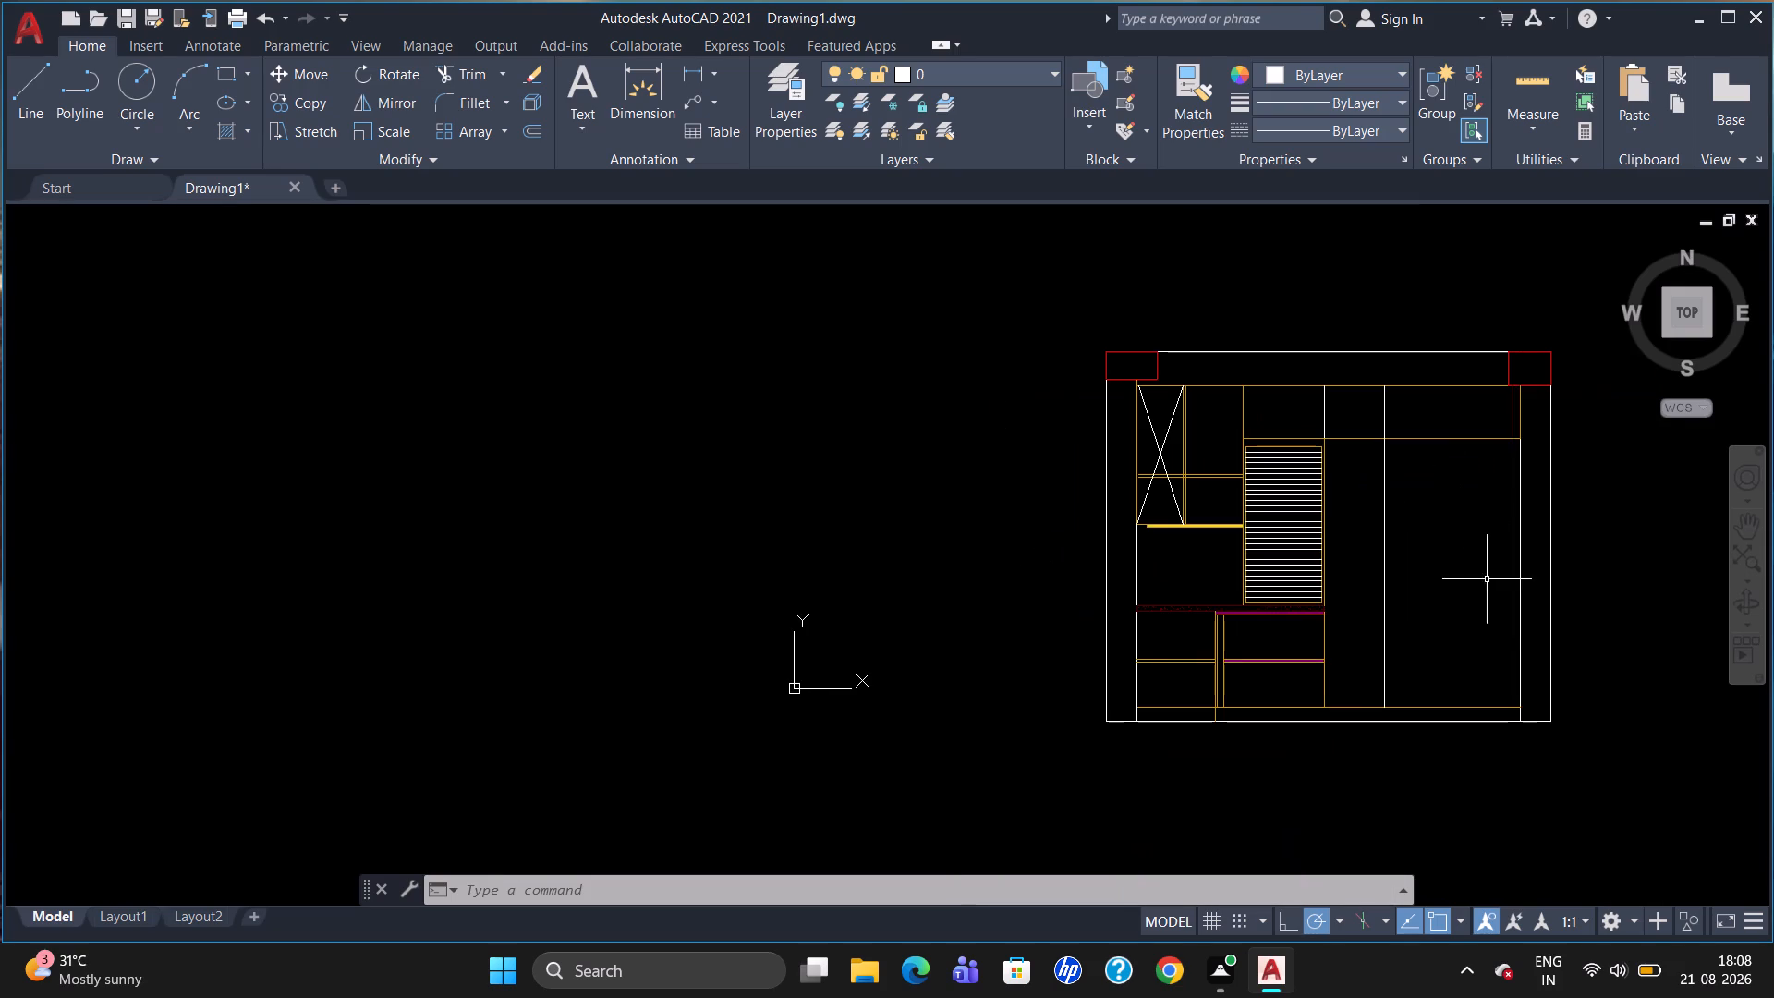
Hatch the layout's narrow left and right side strips with the ANSI32 pattern at scale 10, with the hatch colour set to ByLayer.
click(254, 134)
click(290, 160)
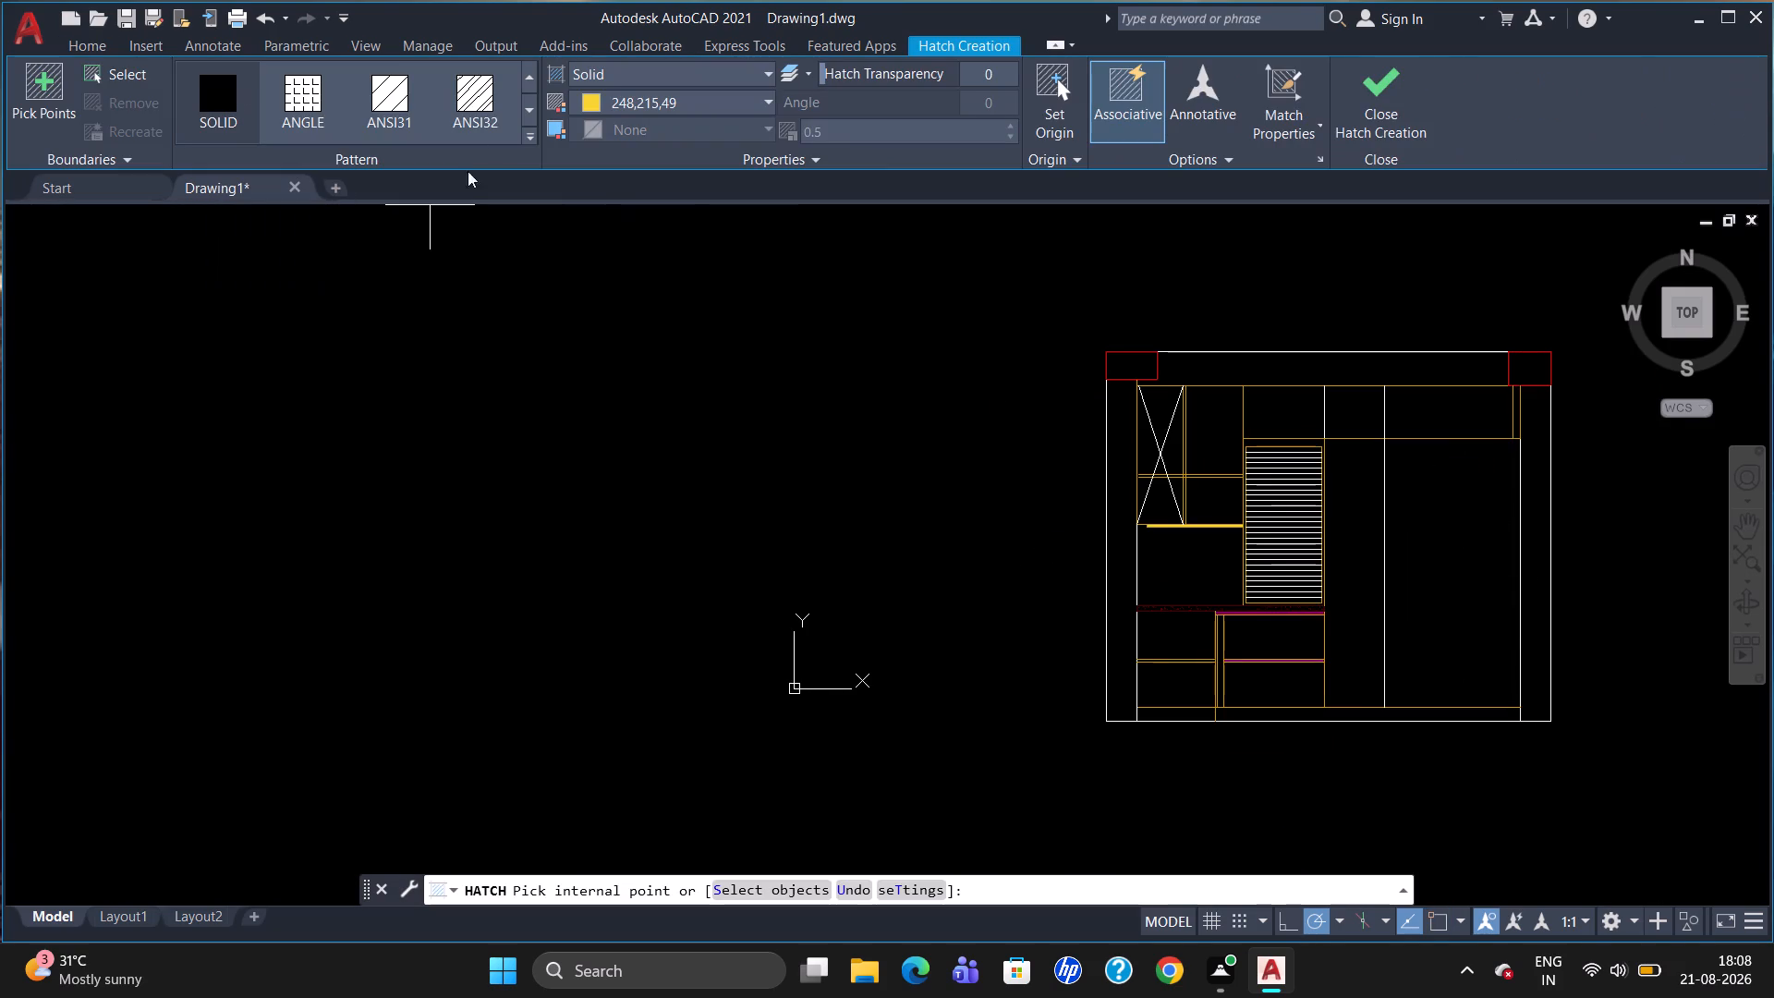
click(468, 115)
drag(825, 144, 837, 129)
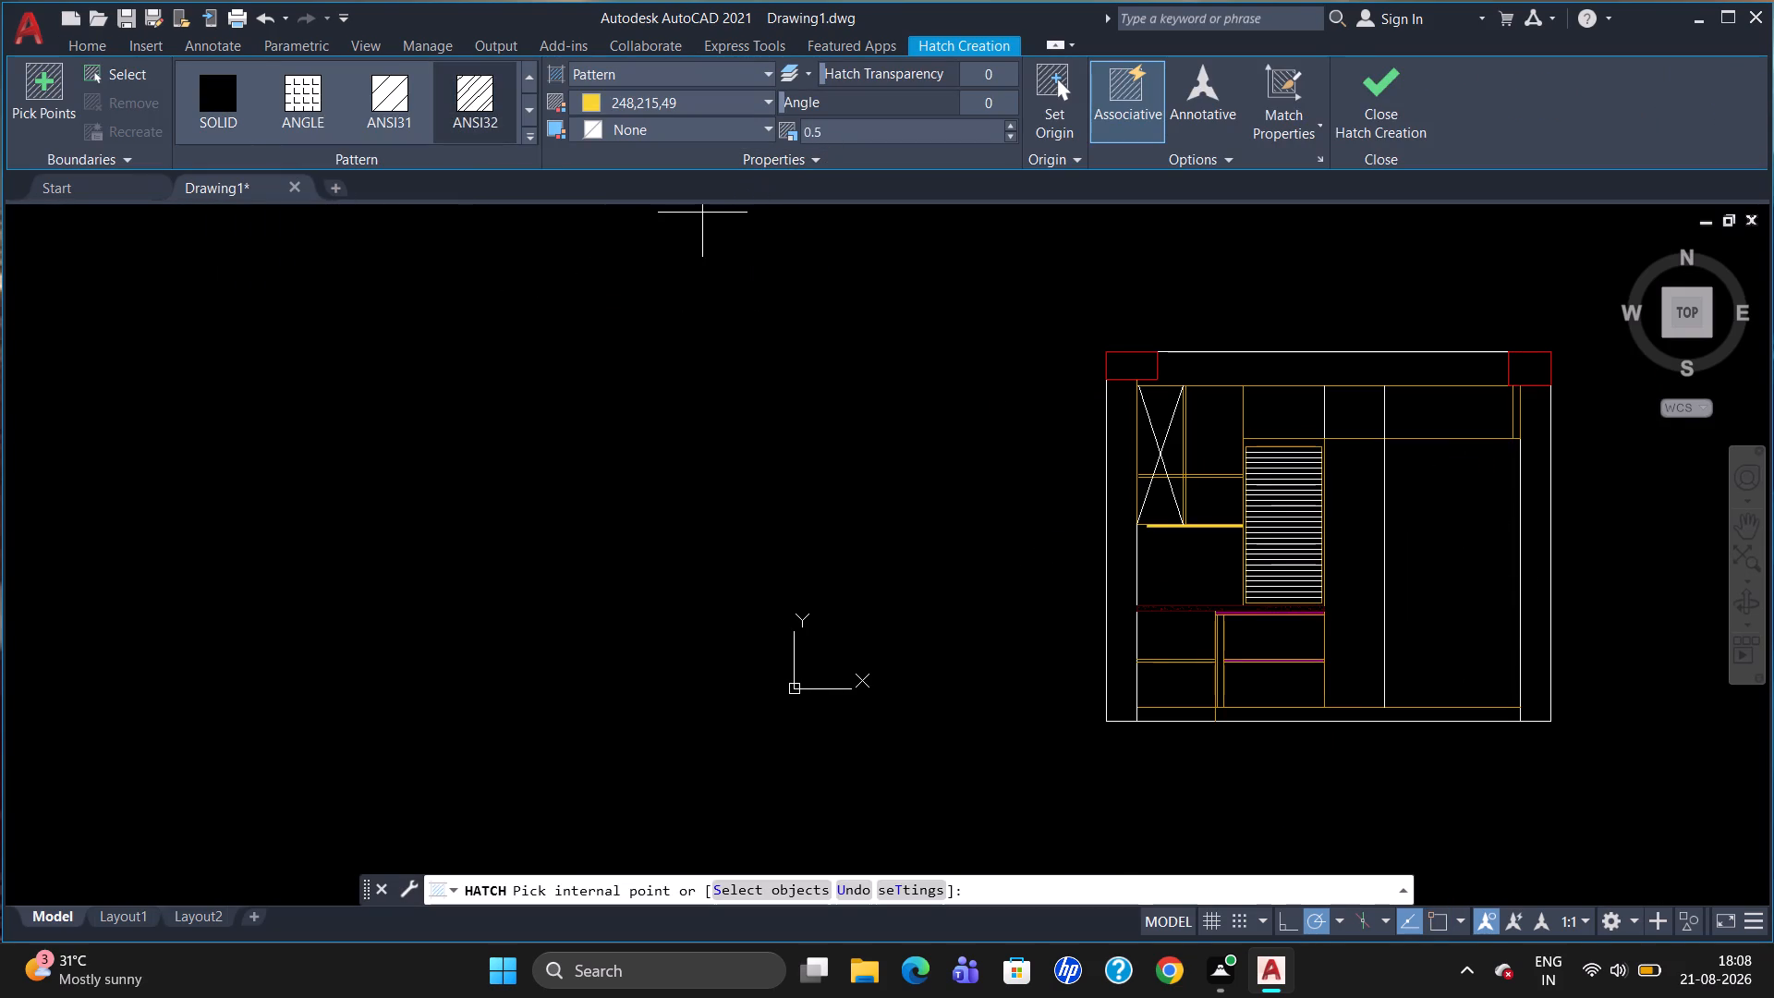
drag(837, 129, 795, 129)
double_click(823, 131)
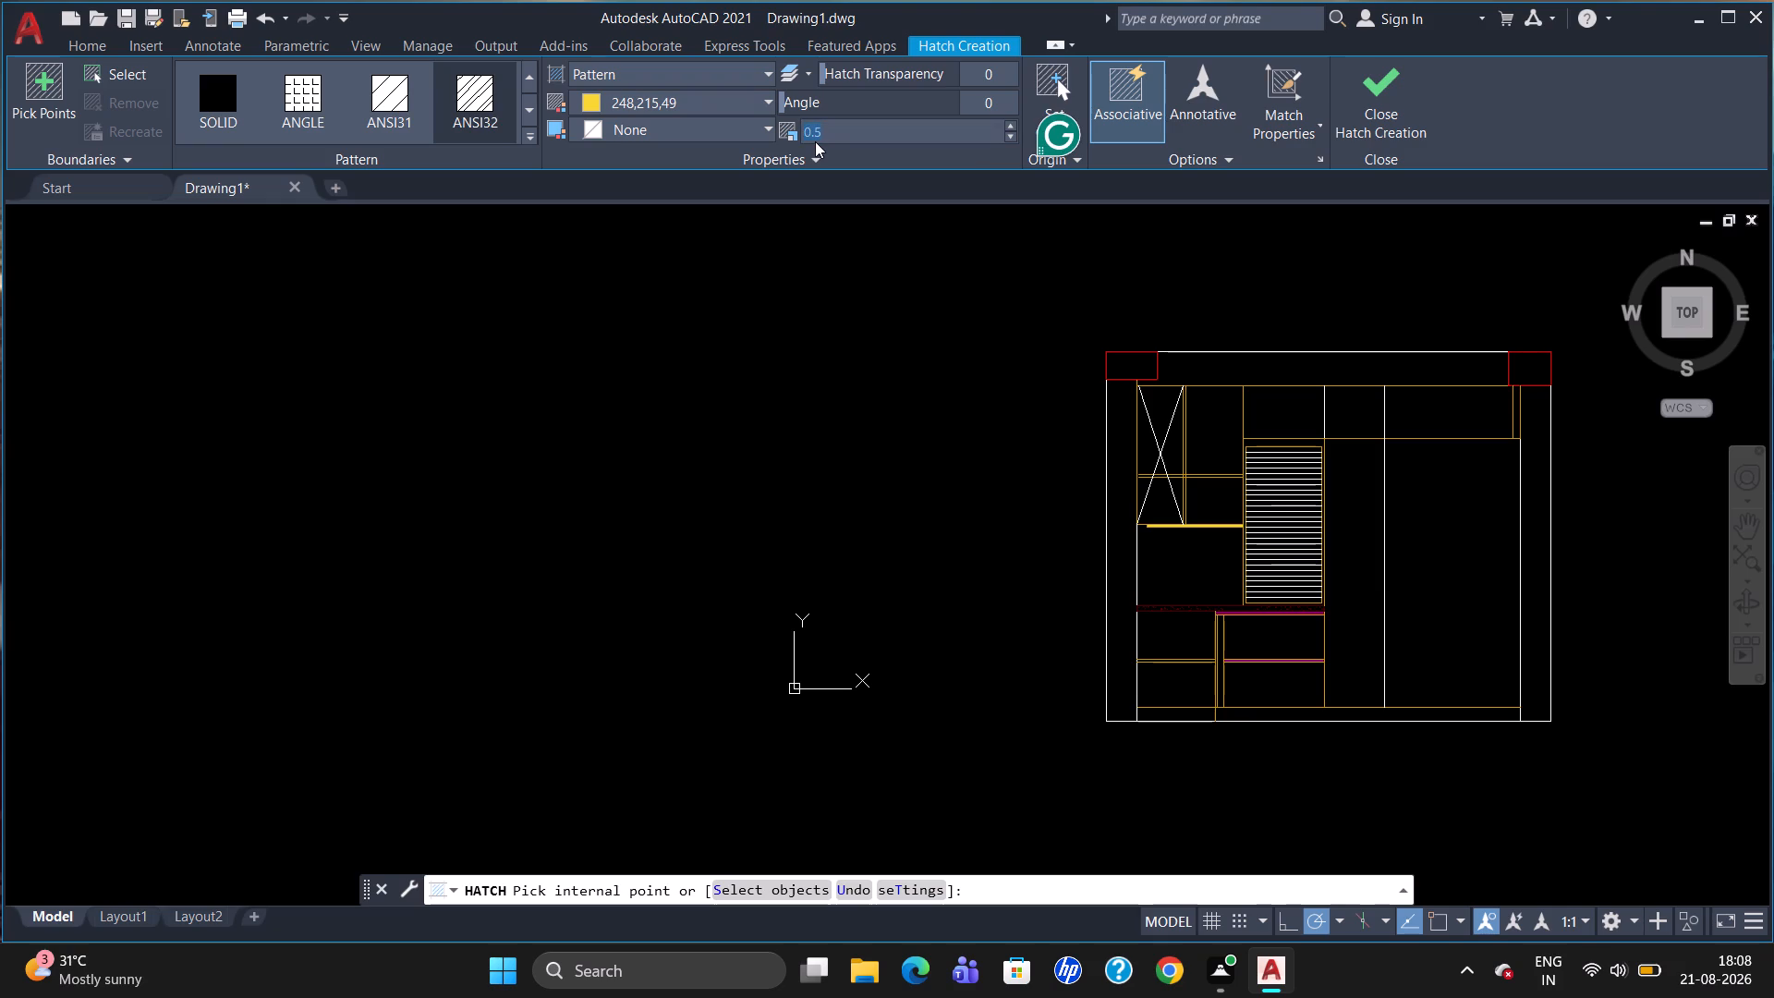
key(BackSpace)
text(10)
key(Return)
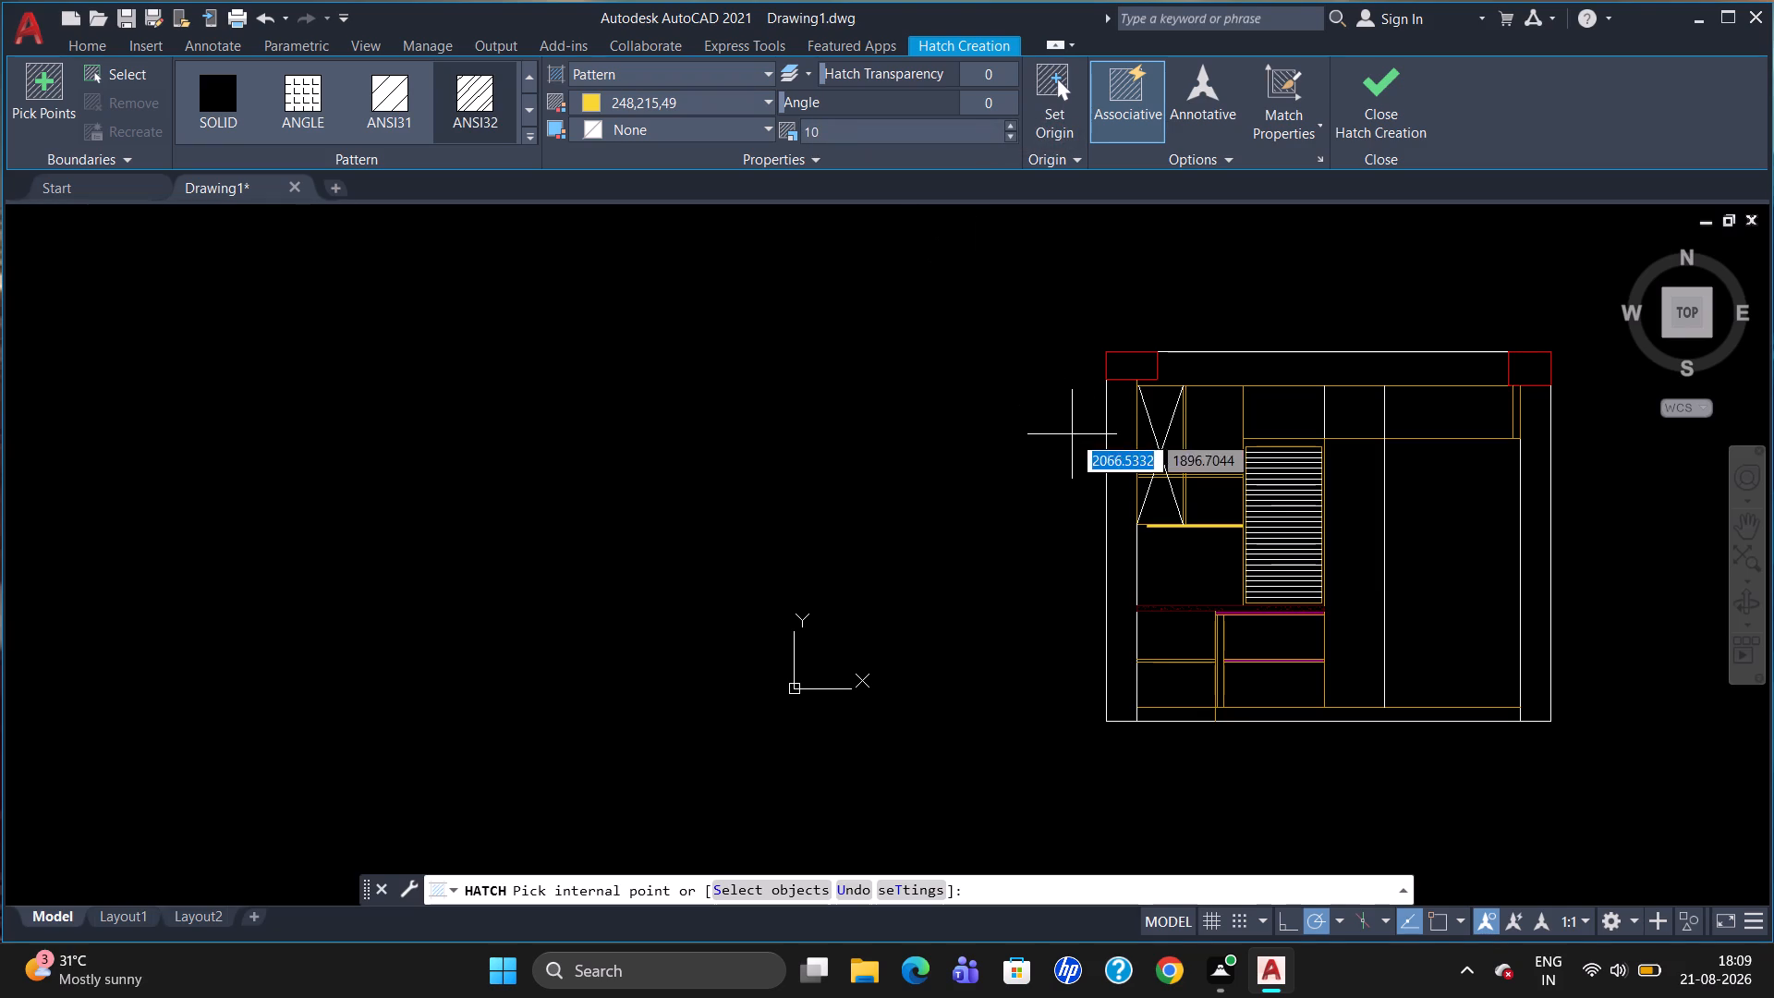
click(1113, 456)
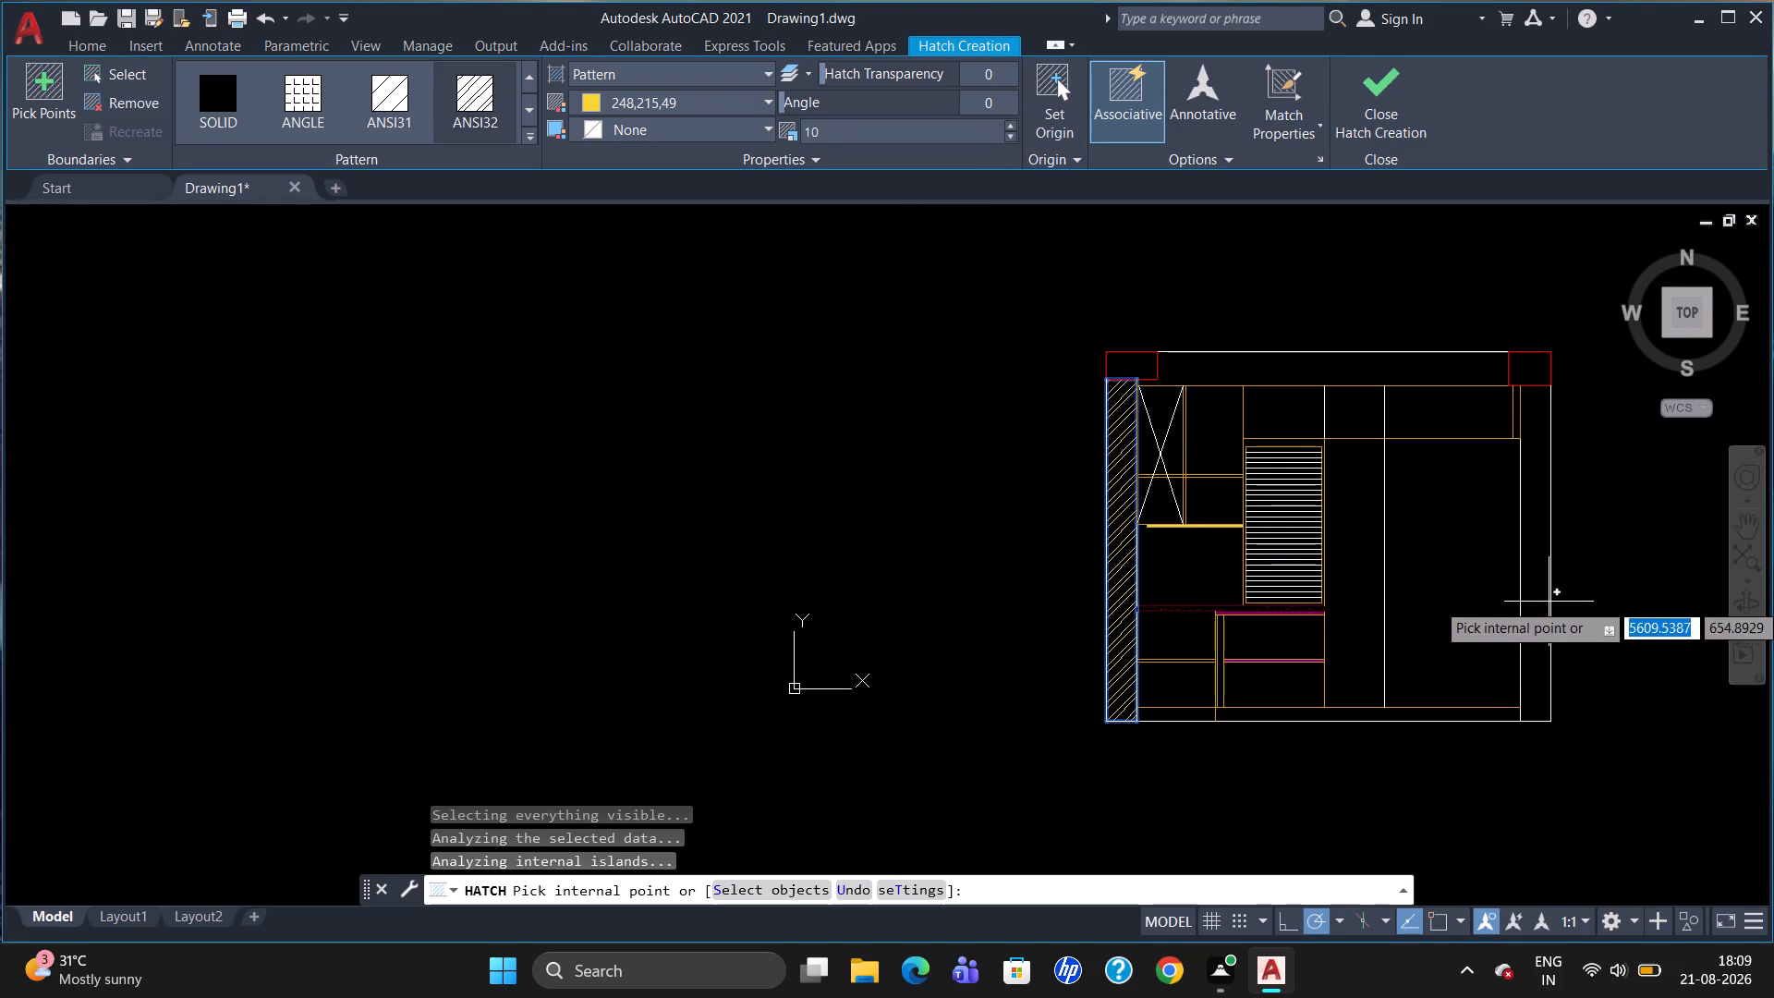
click(1539, 578)
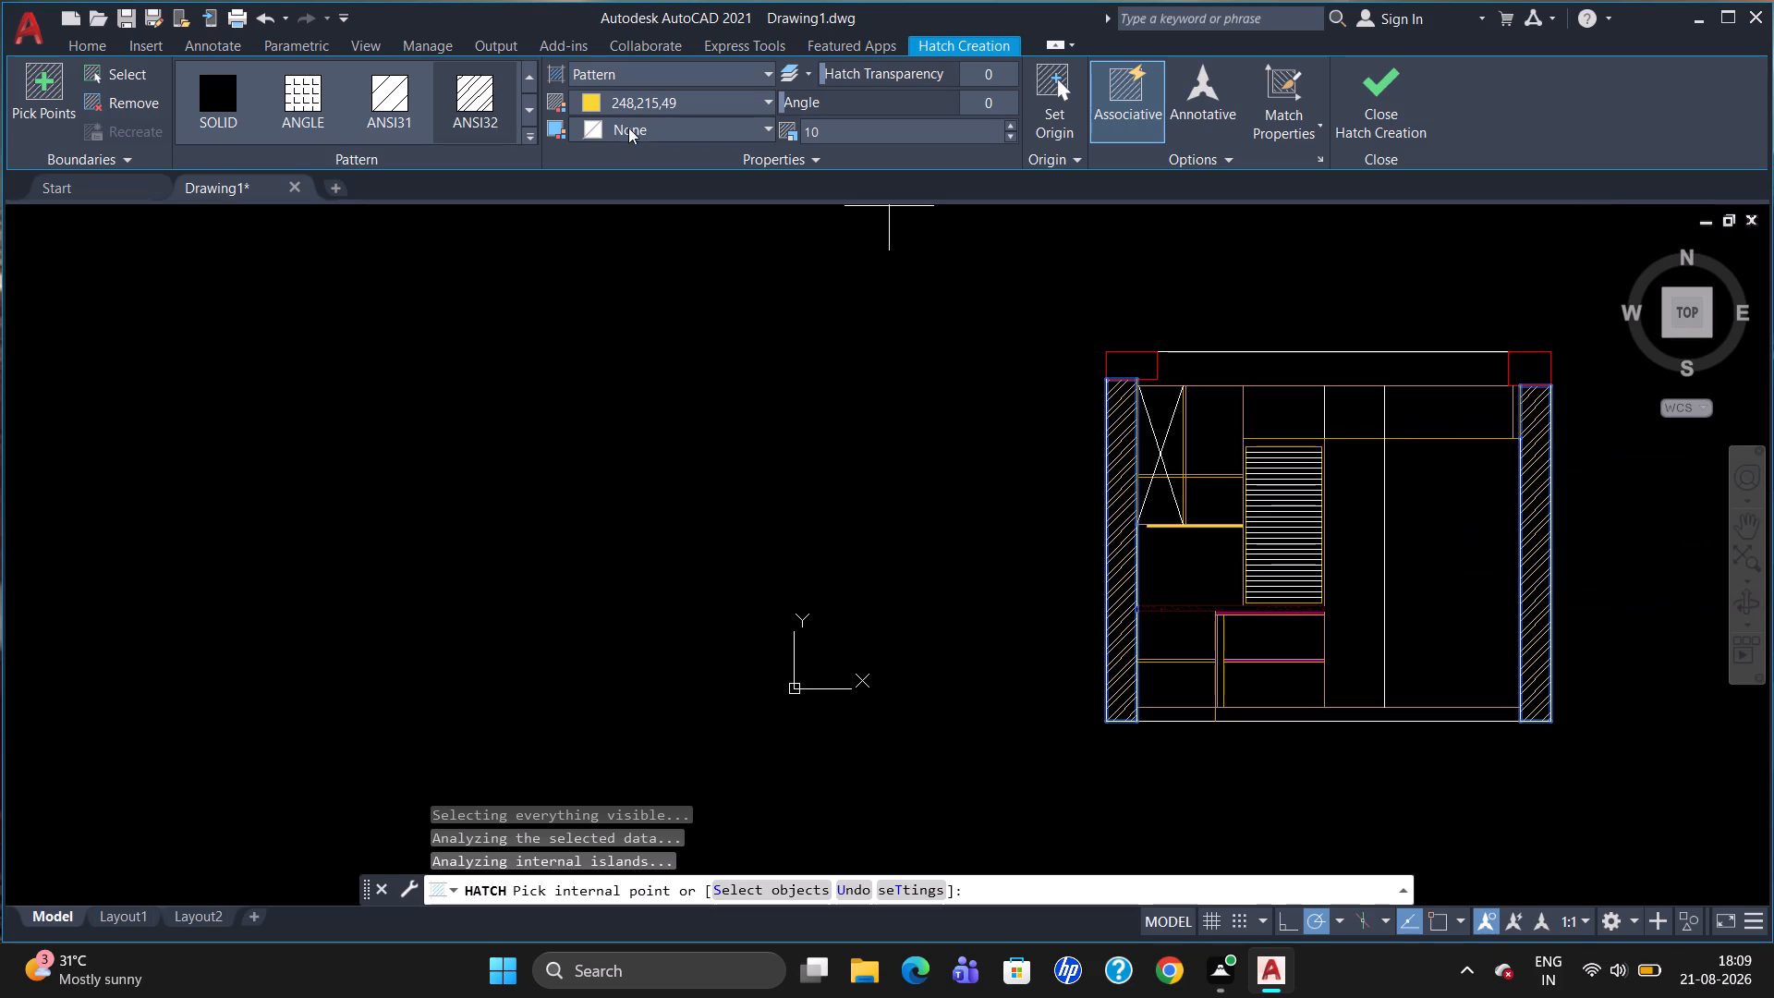
click(699, 103)
click(668, 137)
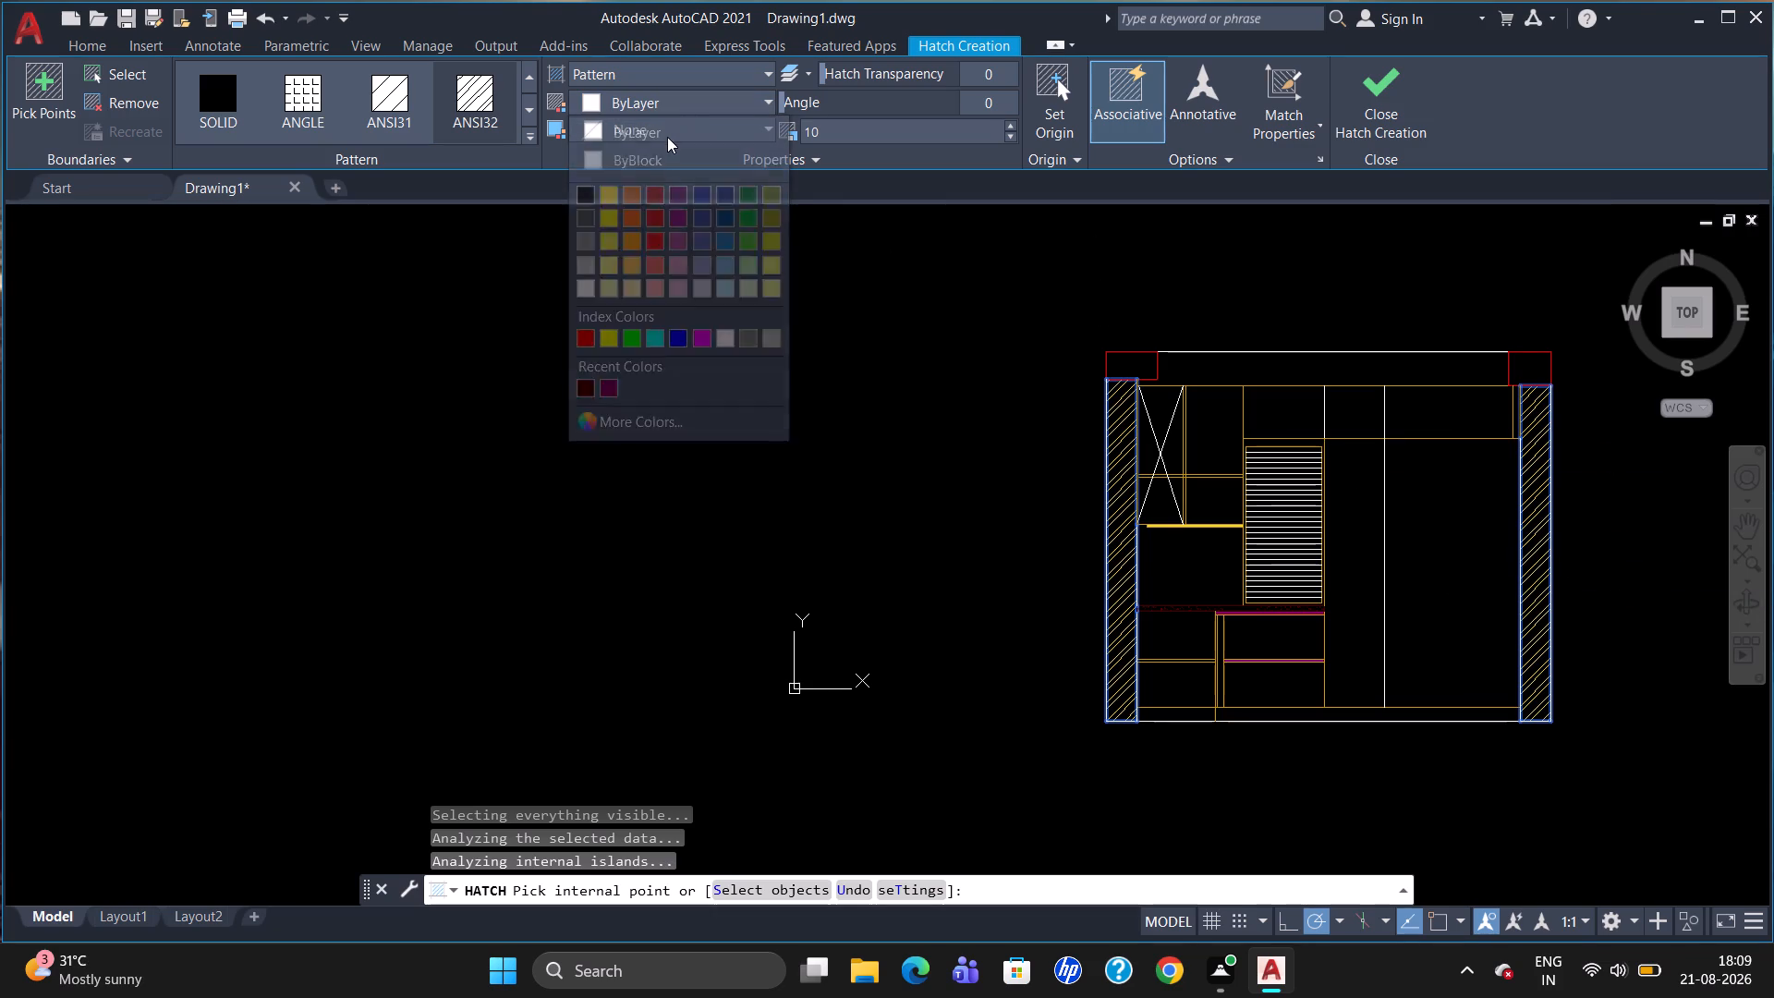
key(Escape)
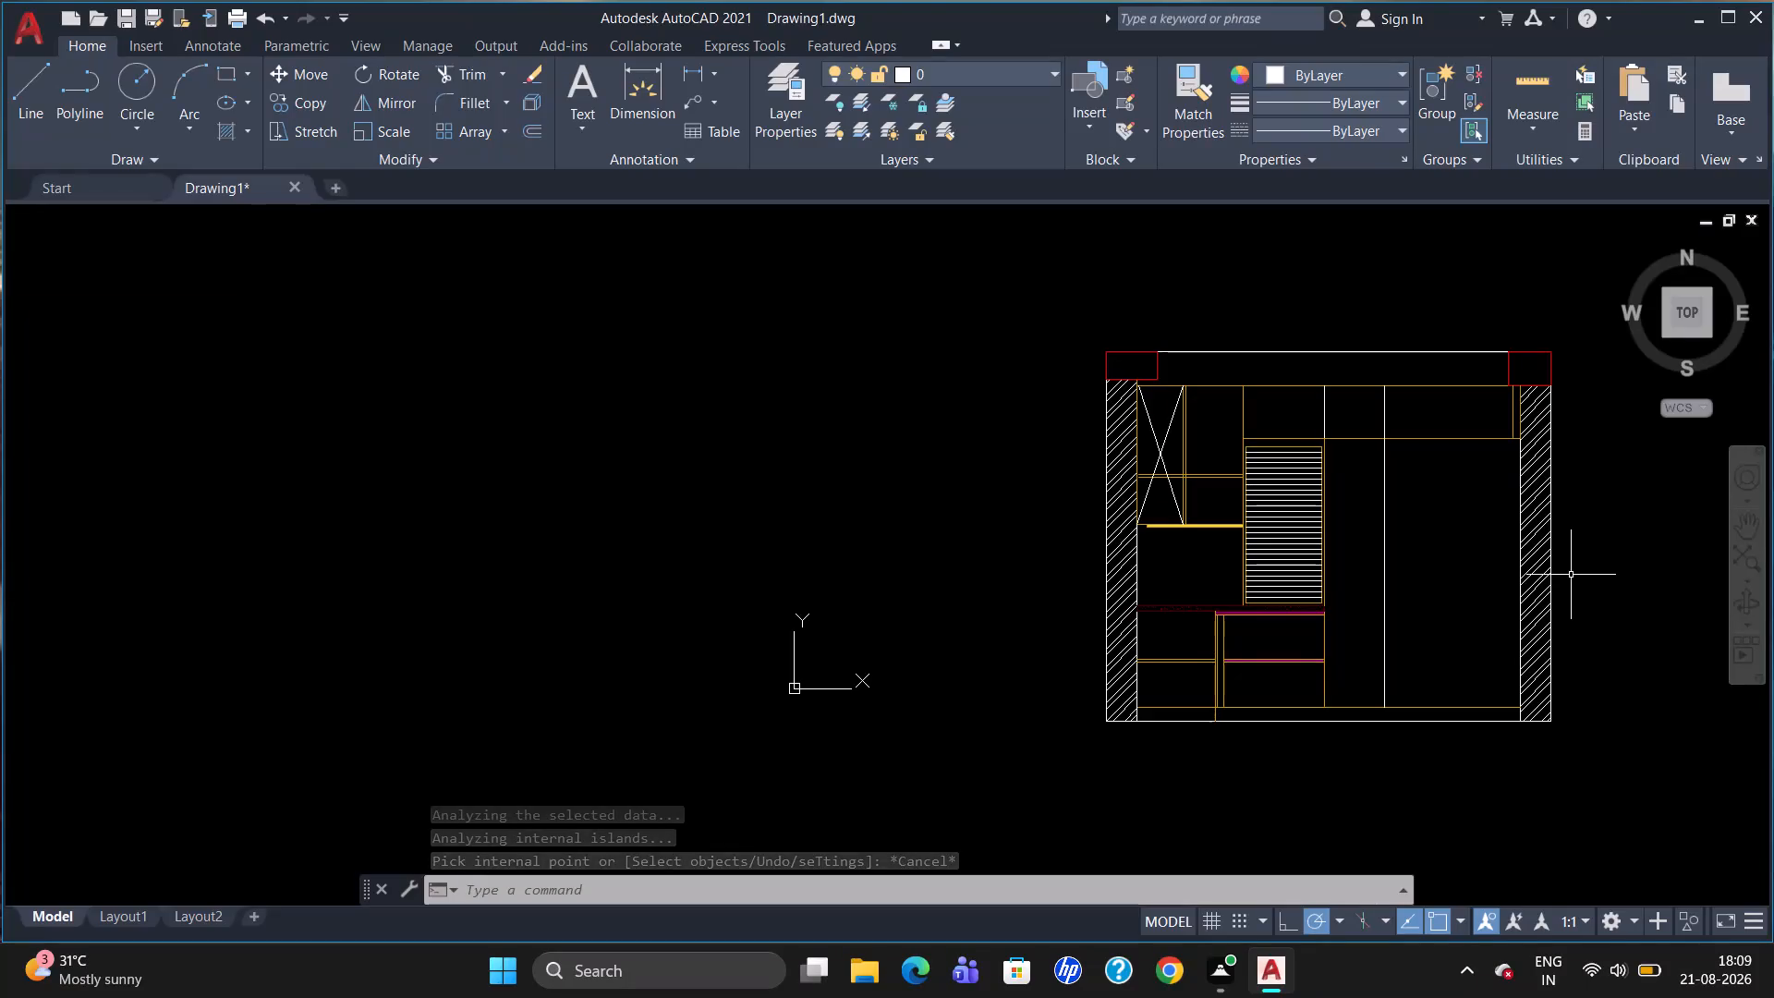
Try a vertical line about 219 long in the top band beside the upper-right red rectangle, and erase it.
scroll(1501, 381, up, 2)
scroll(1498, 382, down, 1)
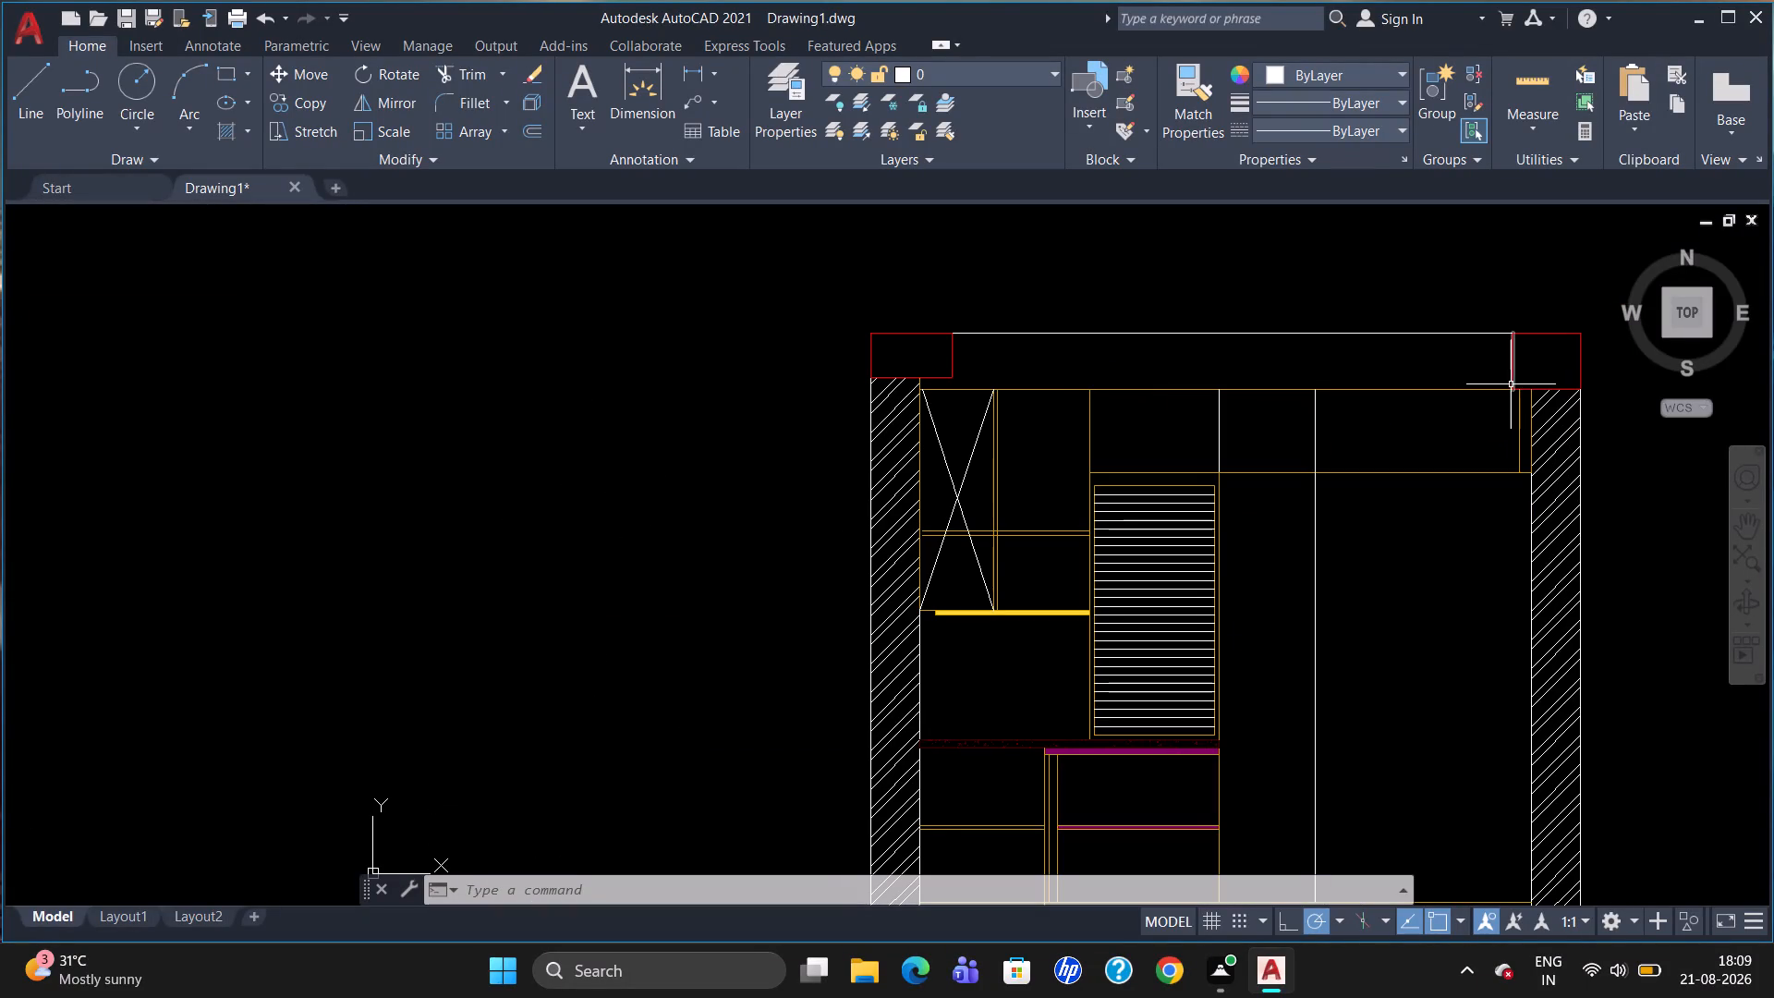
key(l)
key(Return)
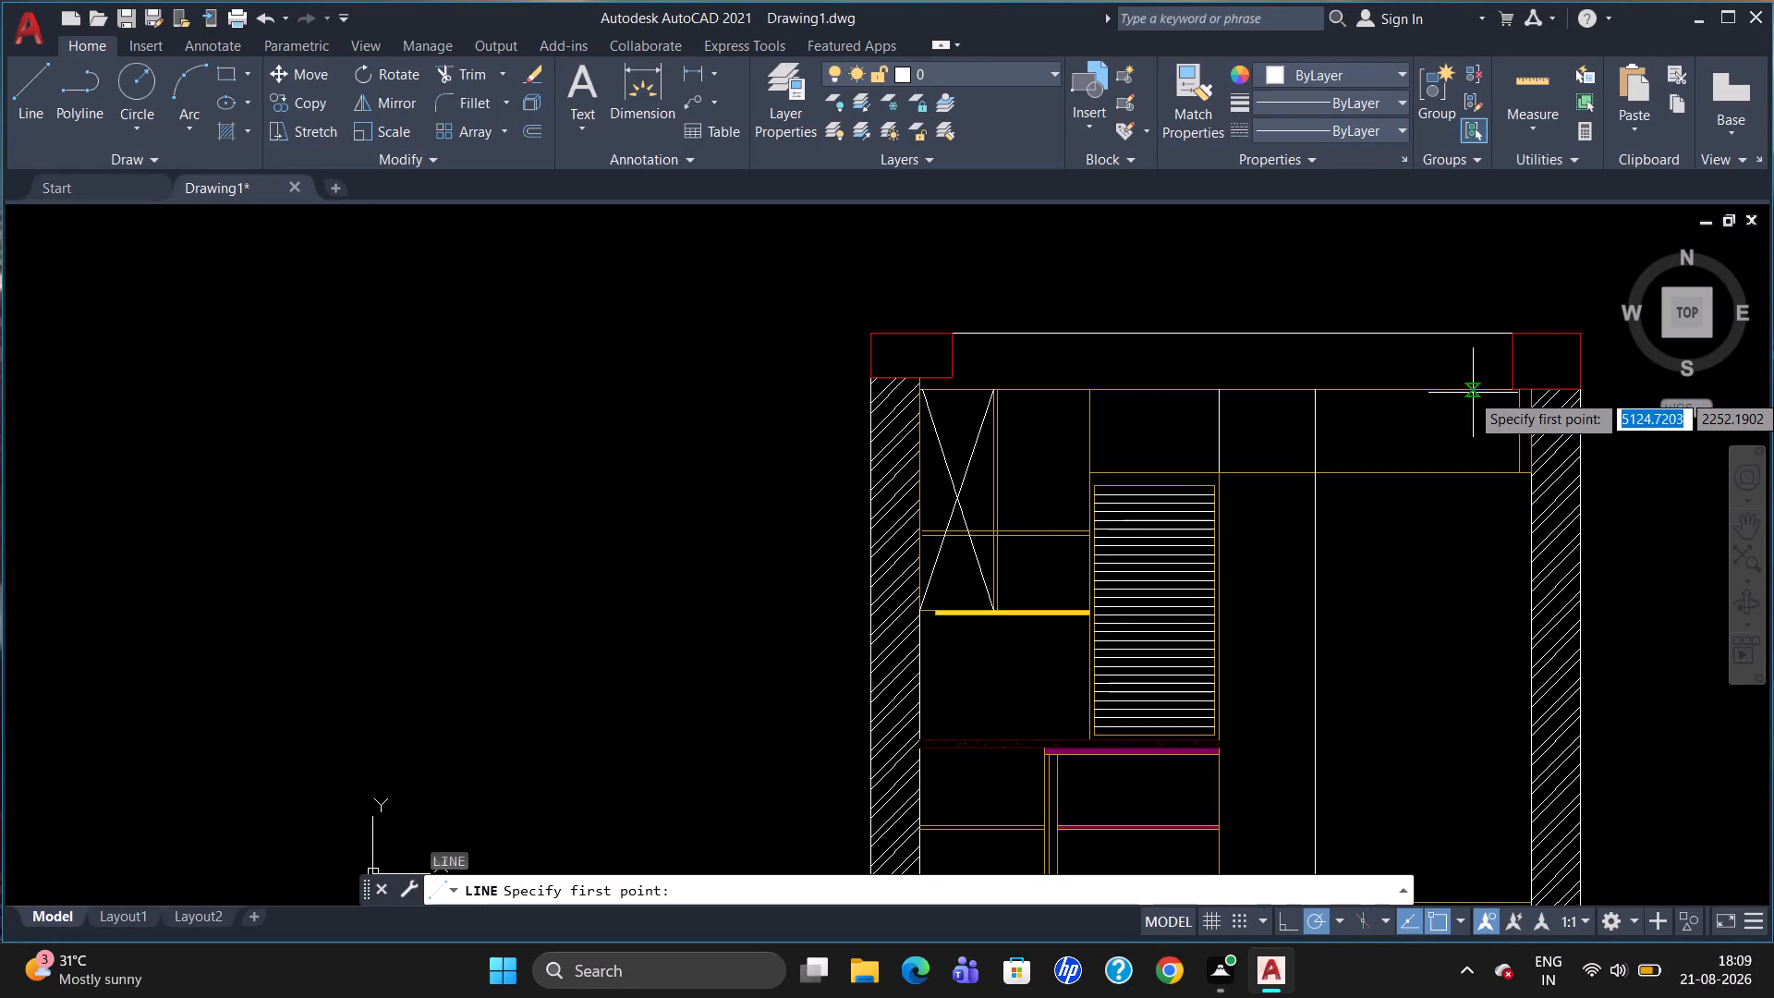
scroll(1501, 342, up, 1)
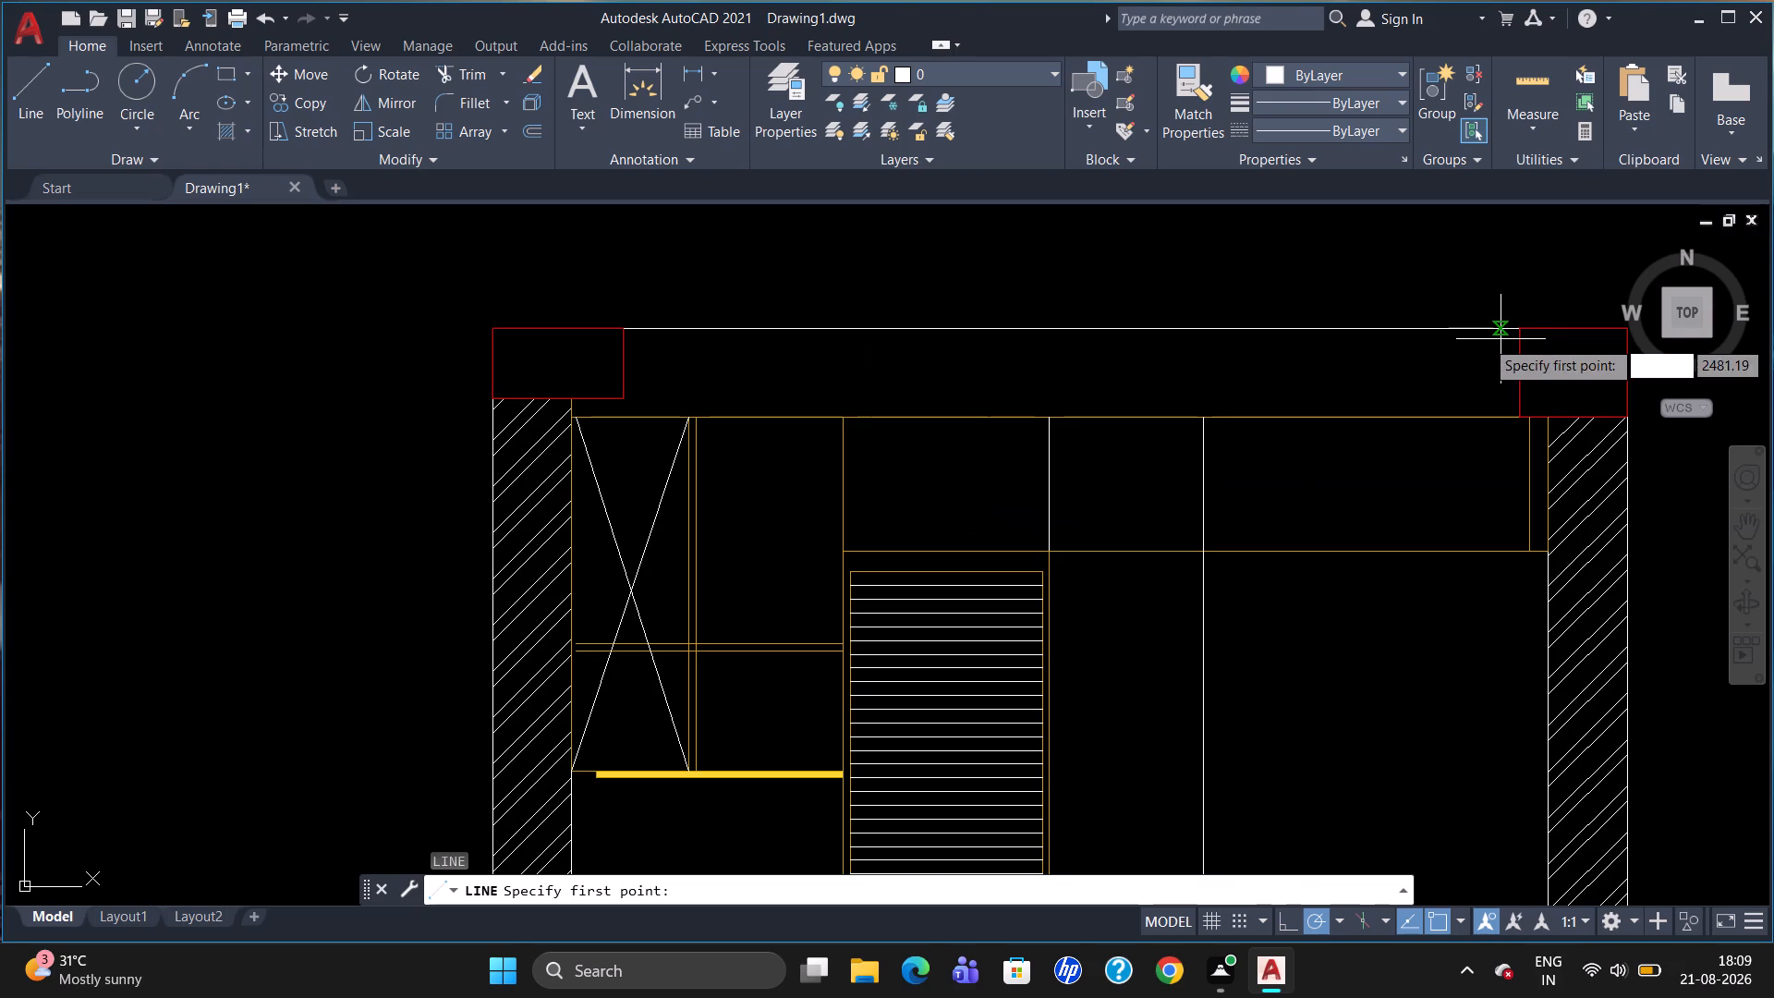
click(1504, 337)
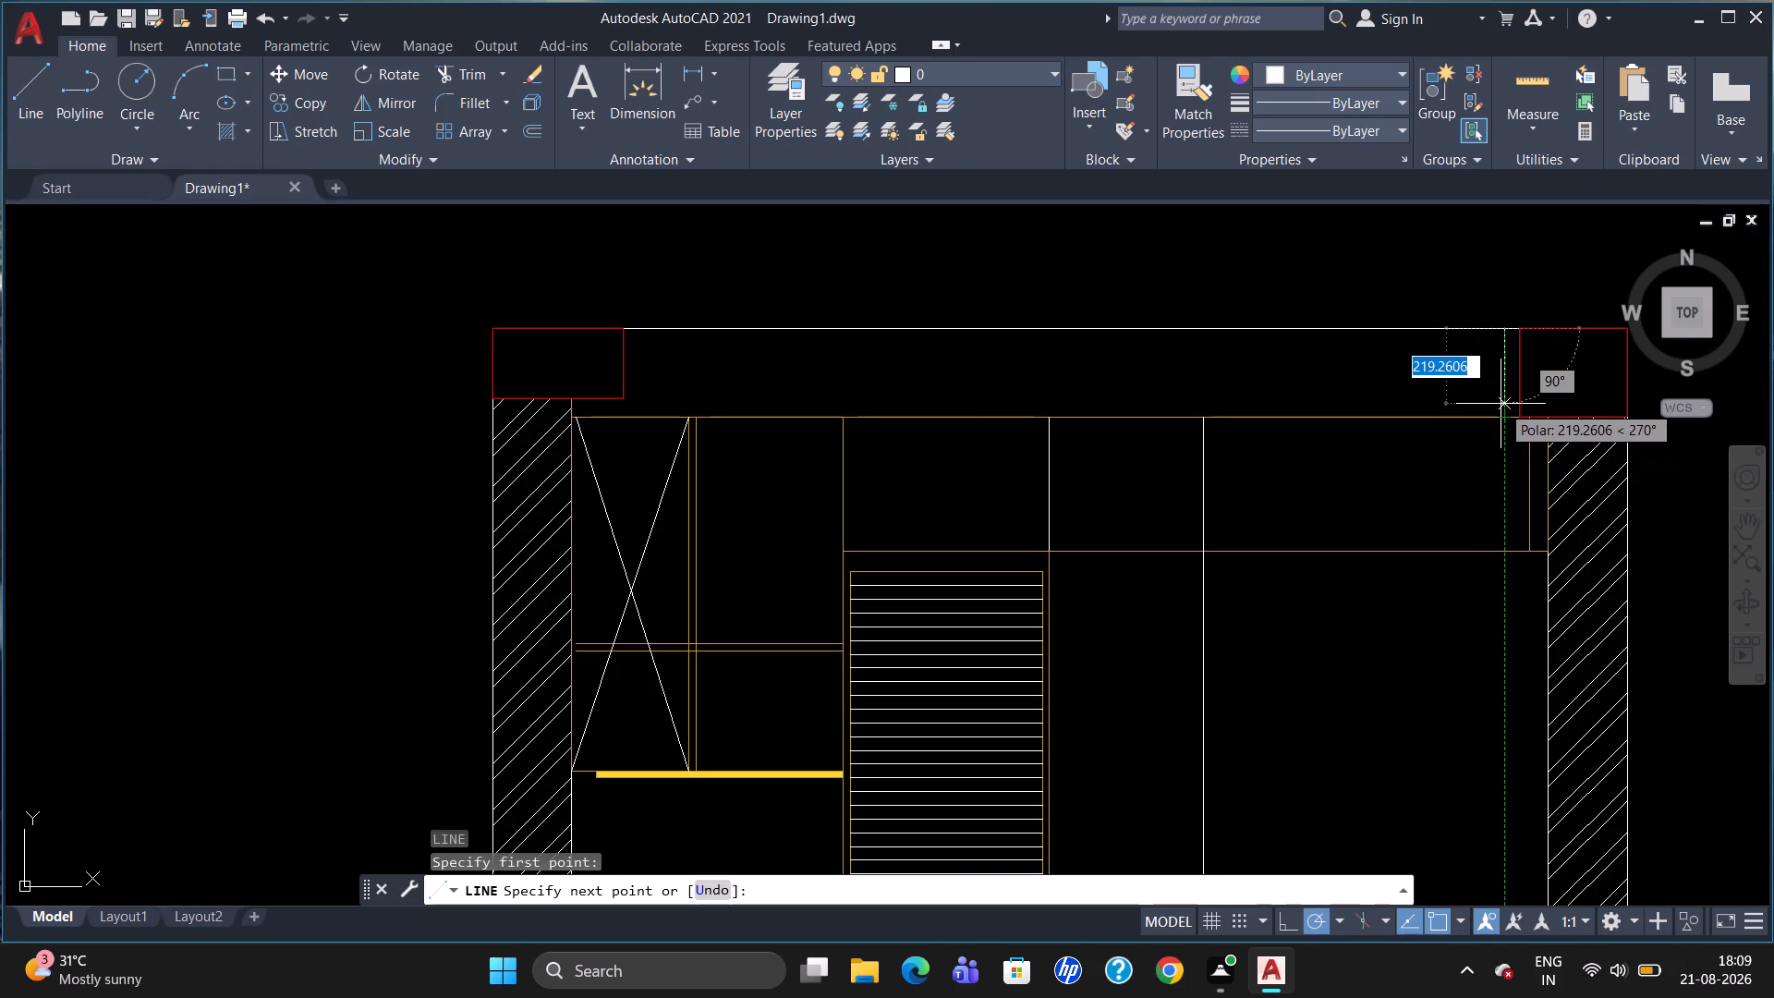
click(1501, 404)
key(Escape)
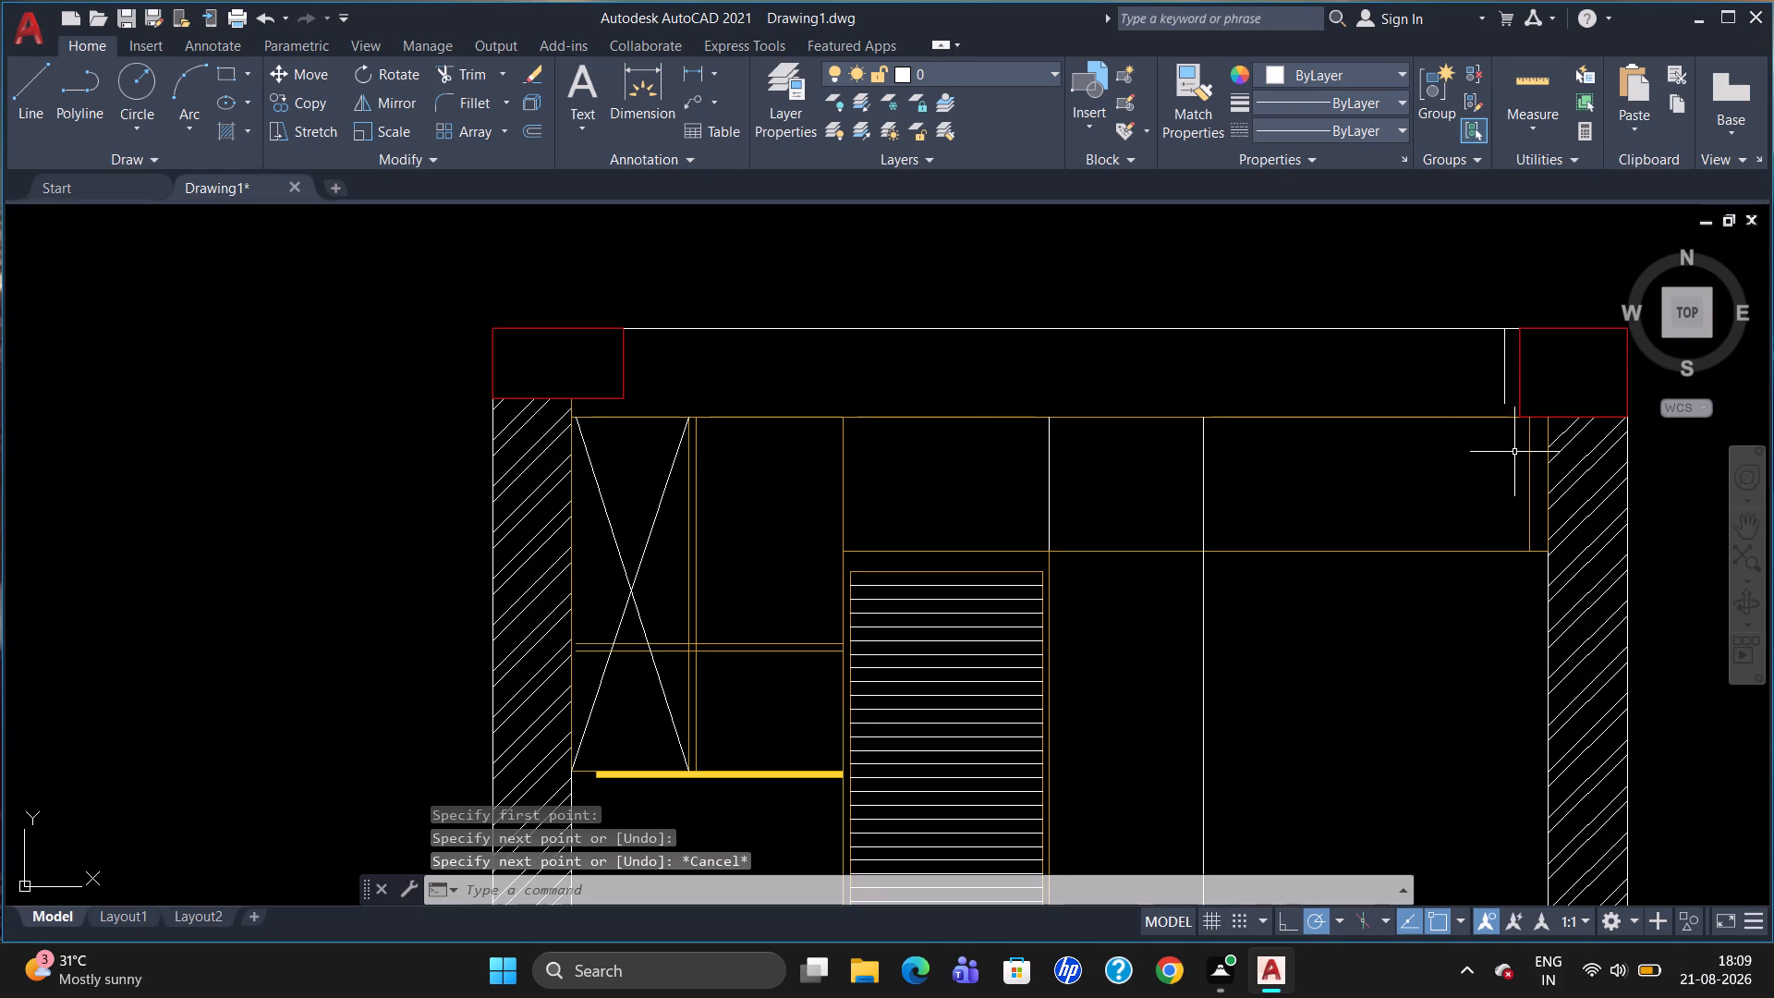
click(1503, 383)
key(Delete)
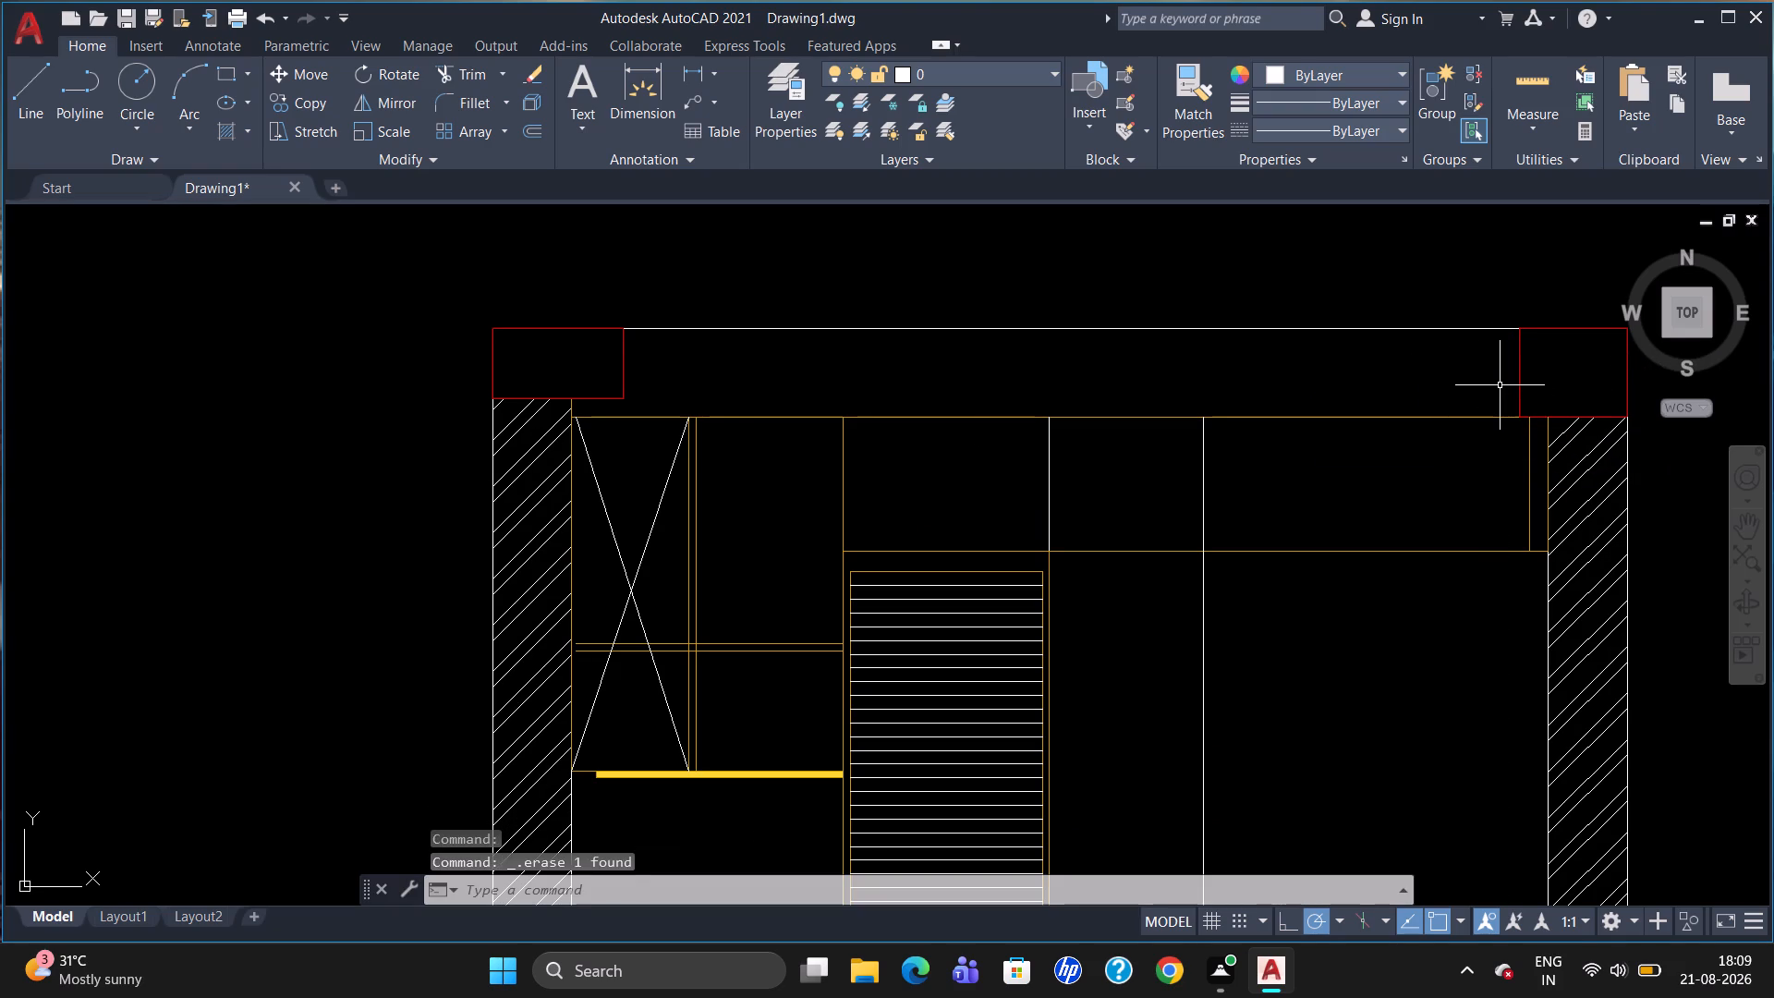
Draw a vertical line across the full height of the top band, just left of the upper-right red rectangle.
key(l)
key(Return)
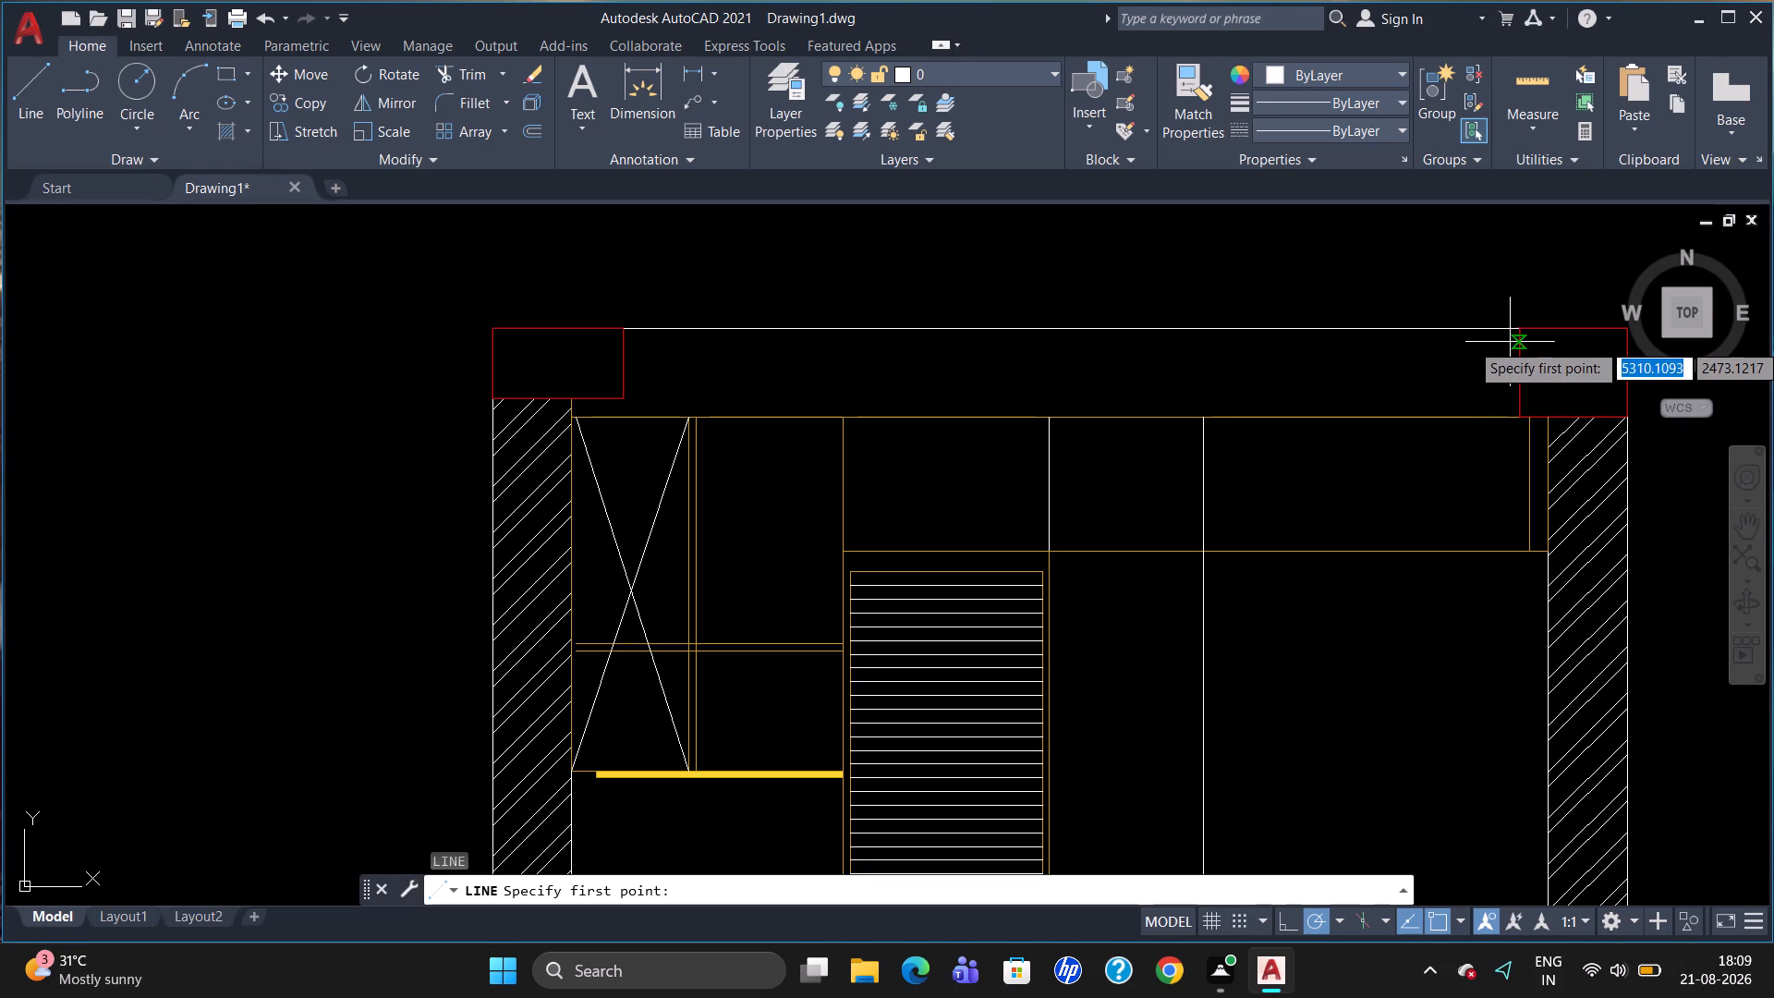
scroll(1510, 335, up, 2)
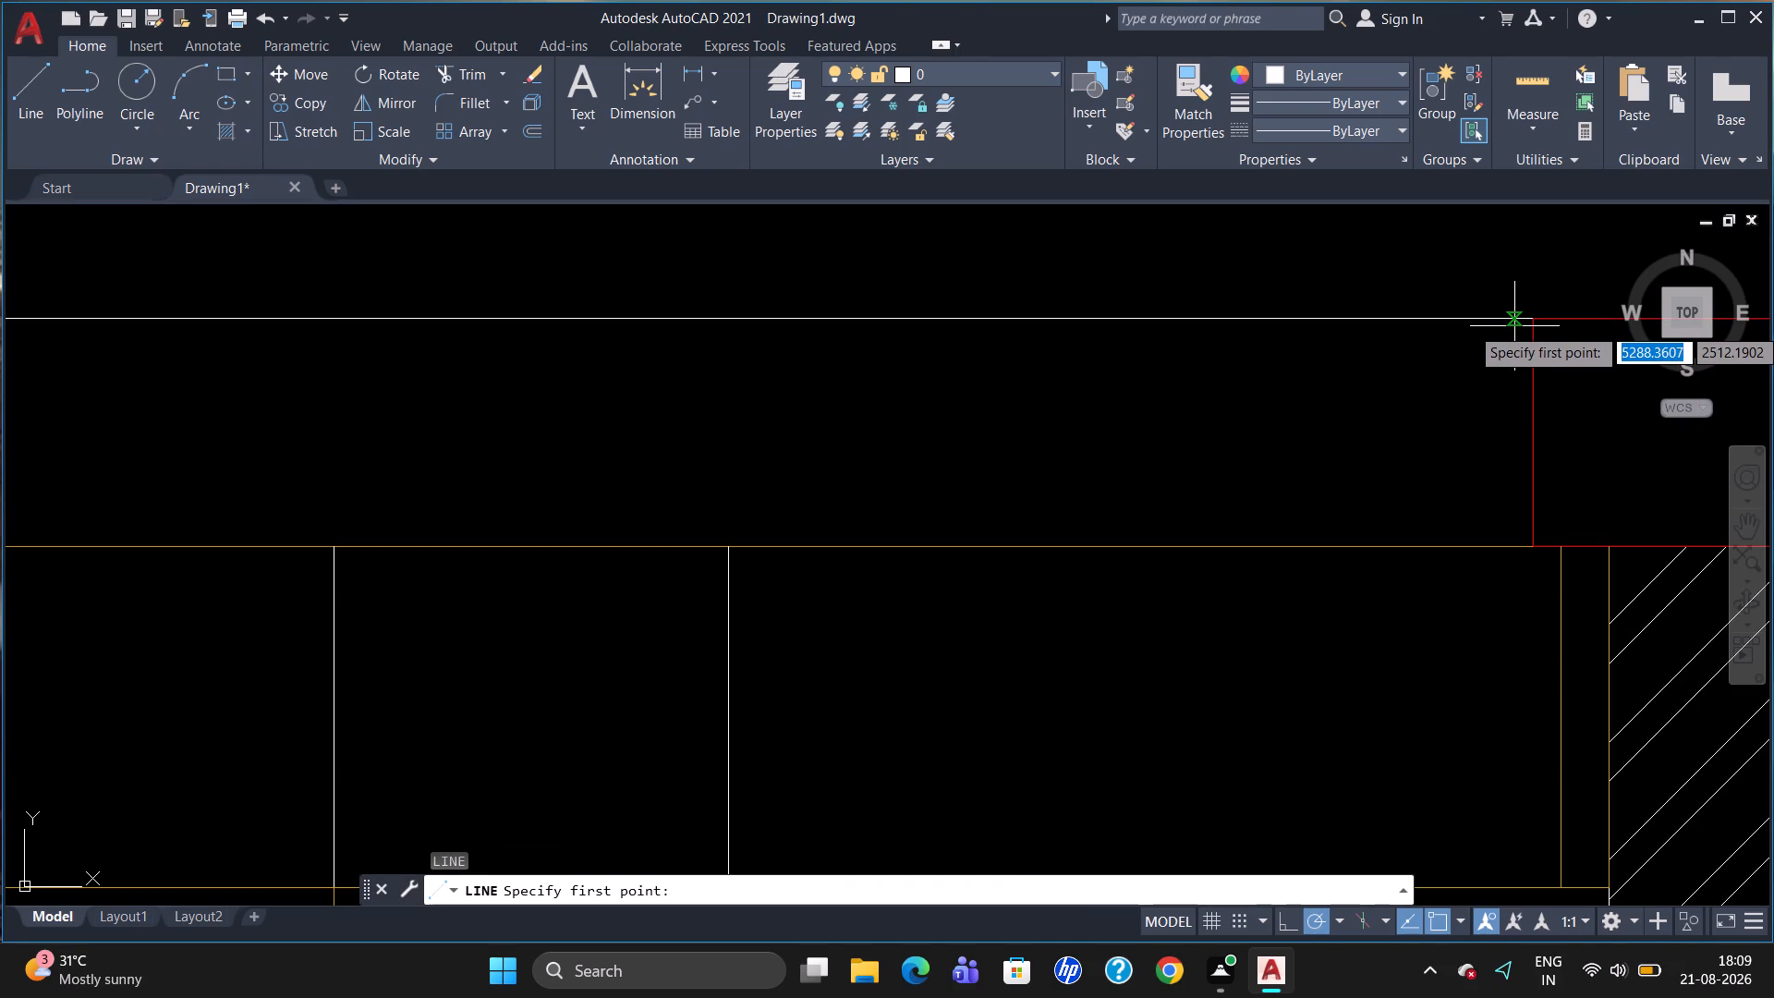
click(1520, 326)
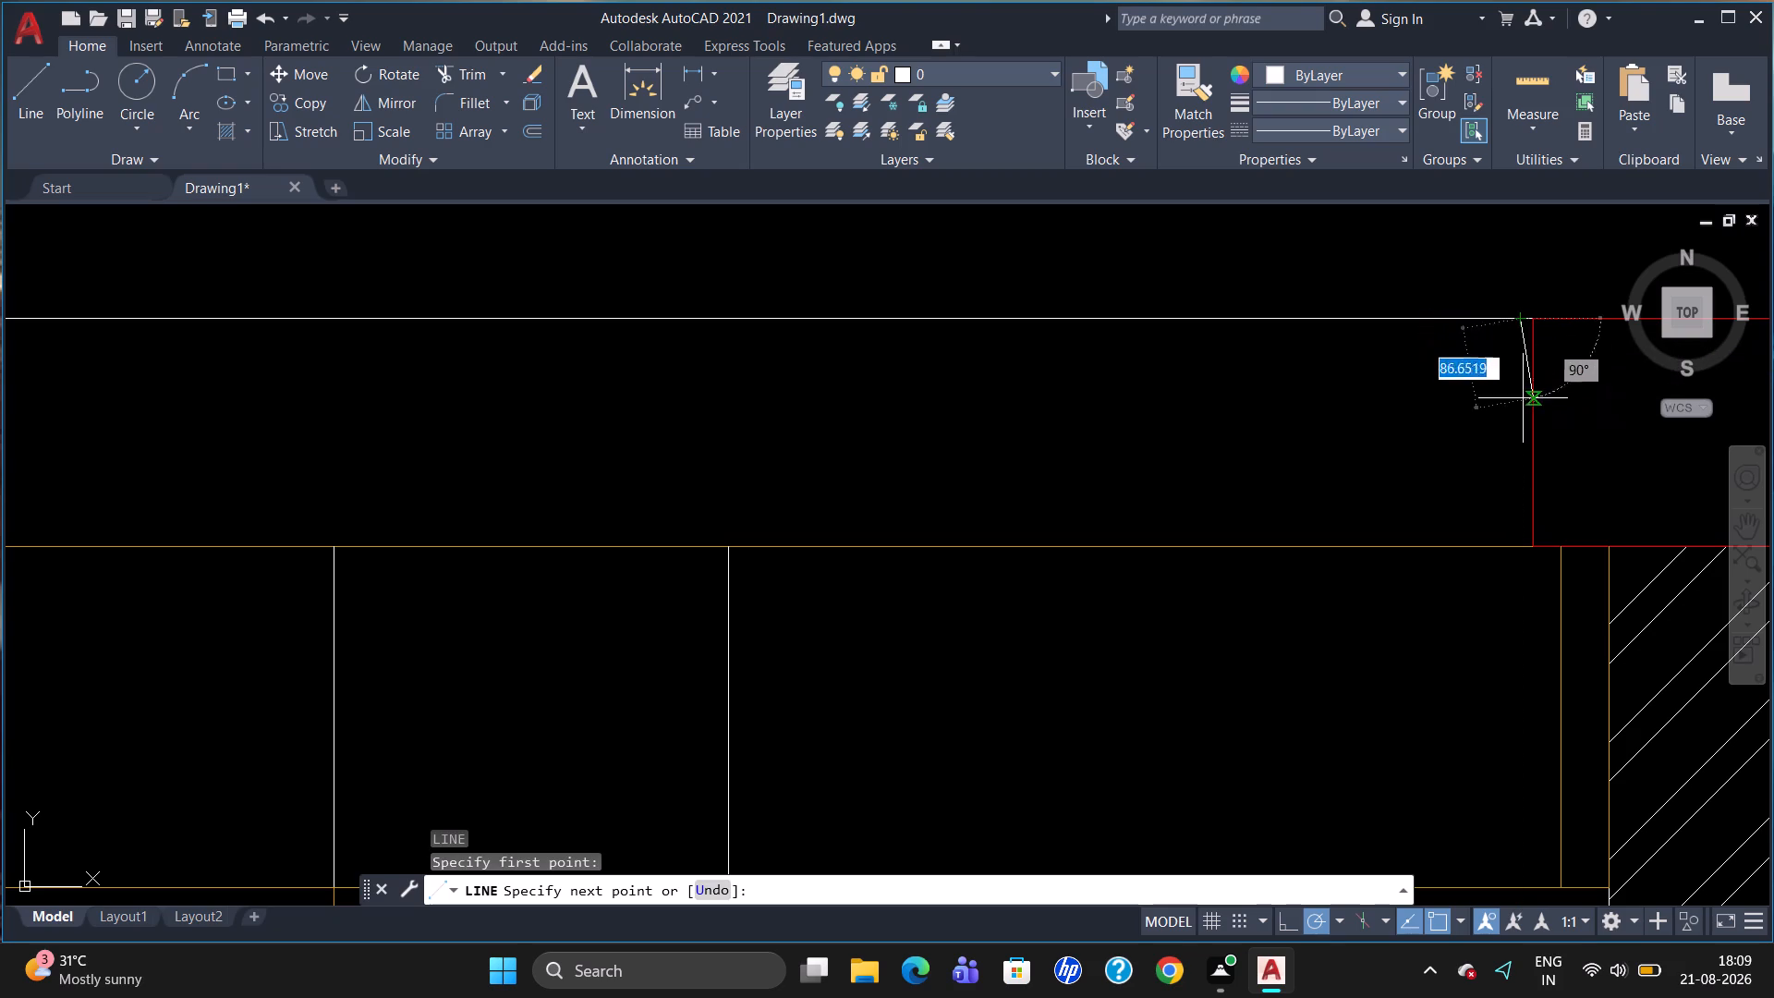
click(1515, 544)
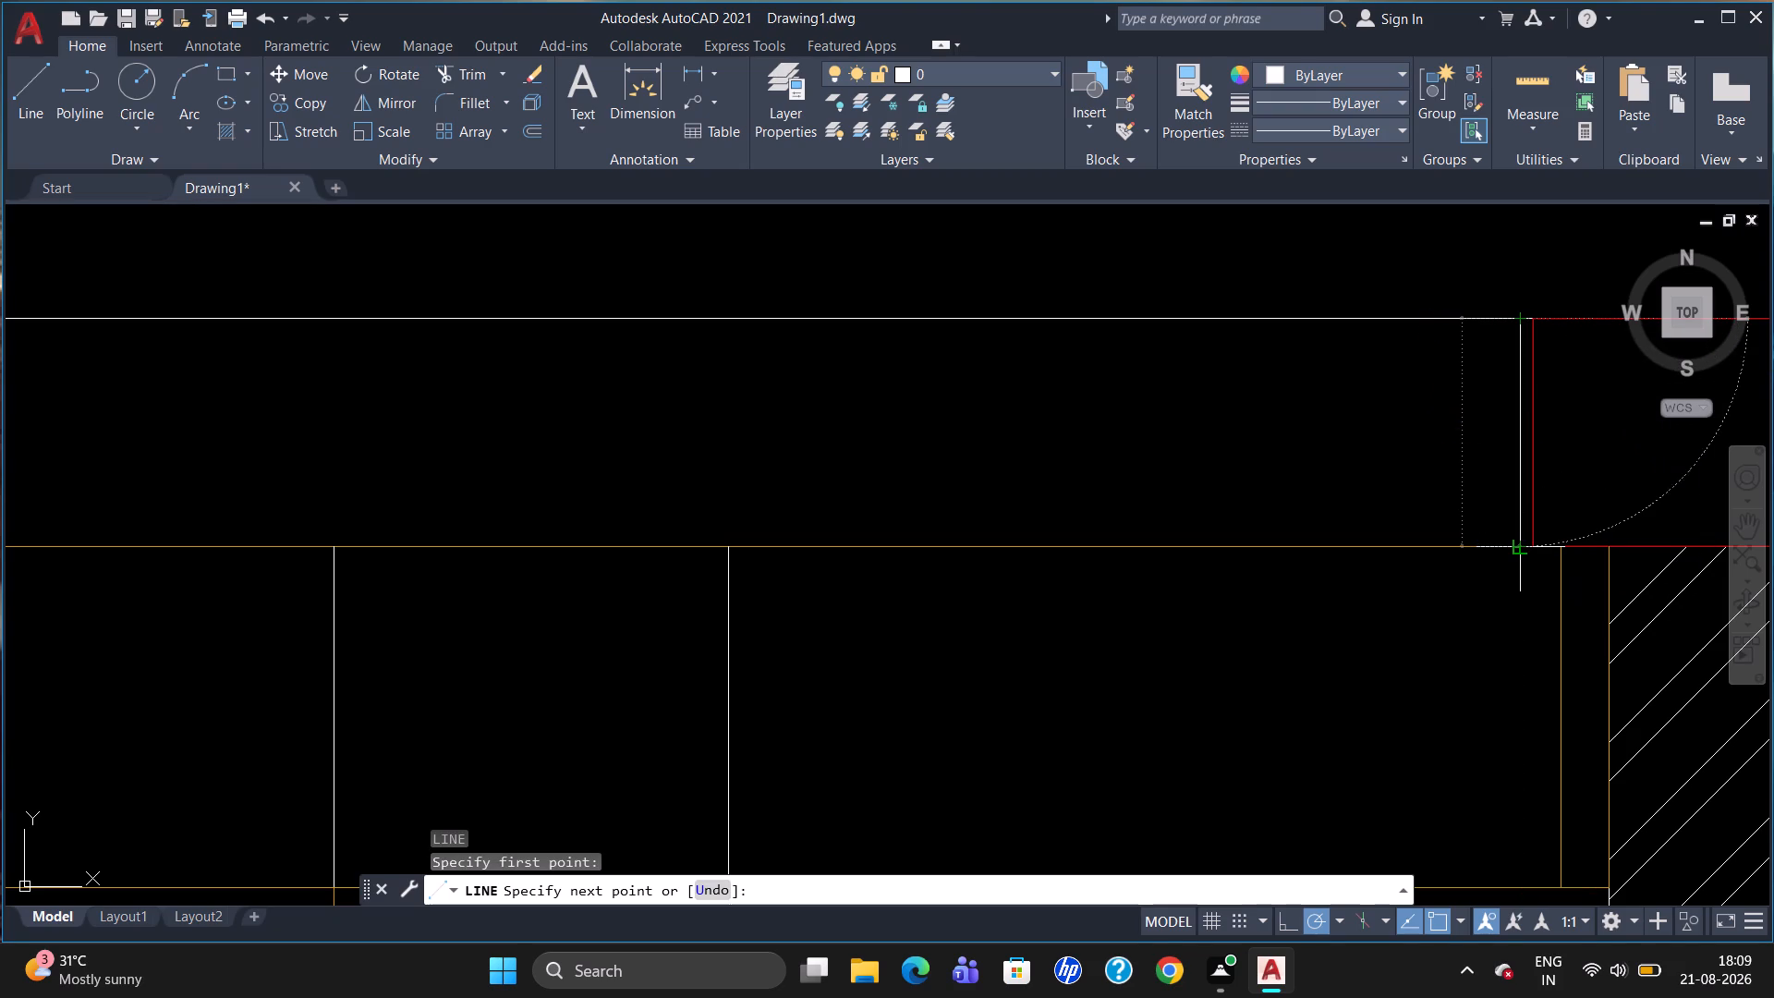
key(Escape)
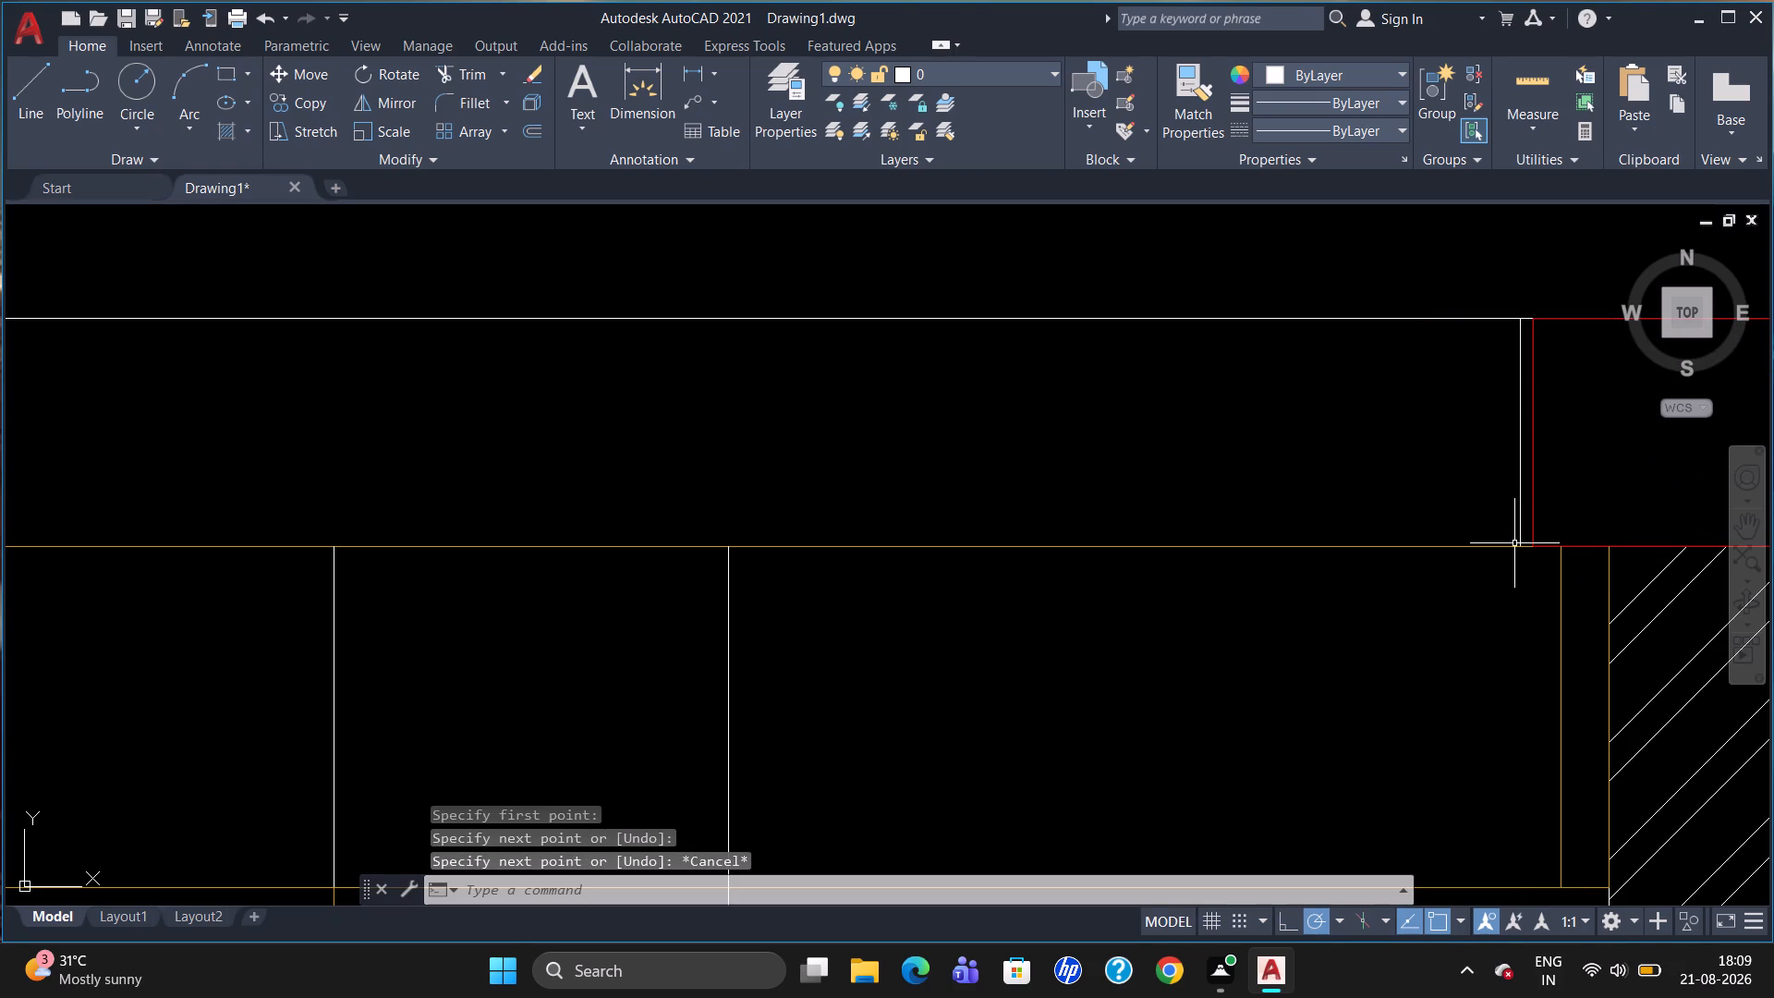
Browse the whole hatch pattern library for a pattern to use in the layout.
scroll(900, 438, down, 1)
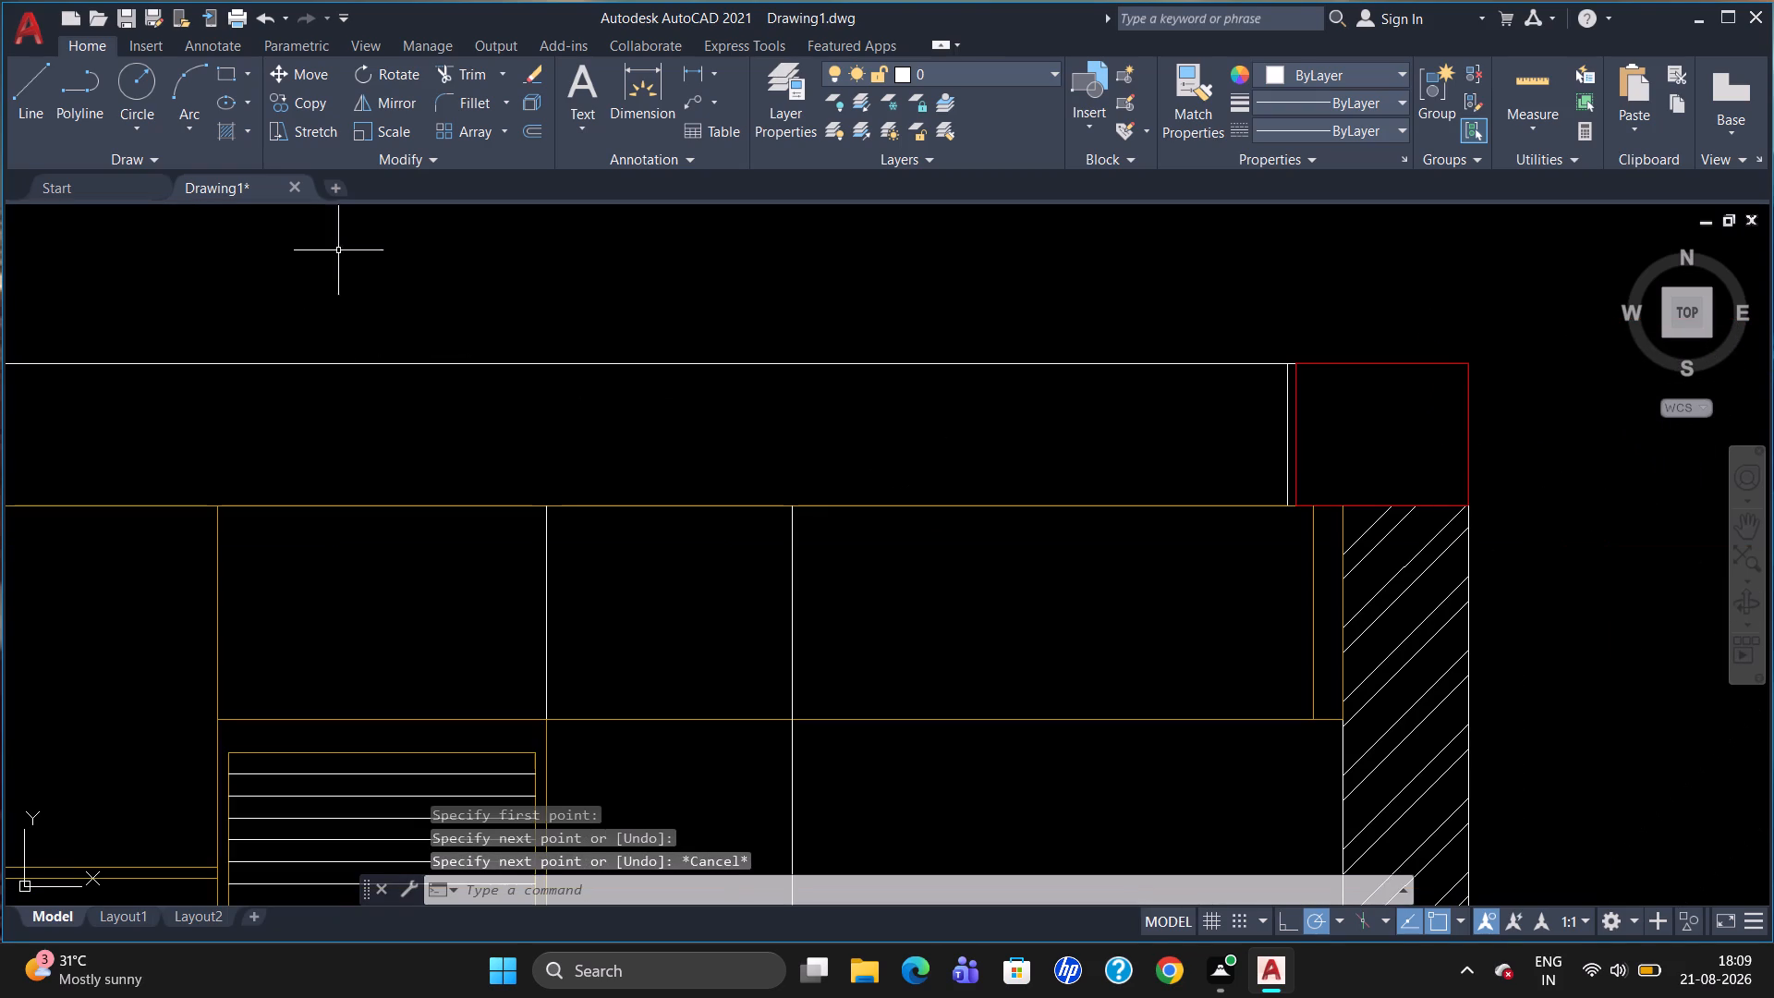
click(249, 138)
click(259, 168)
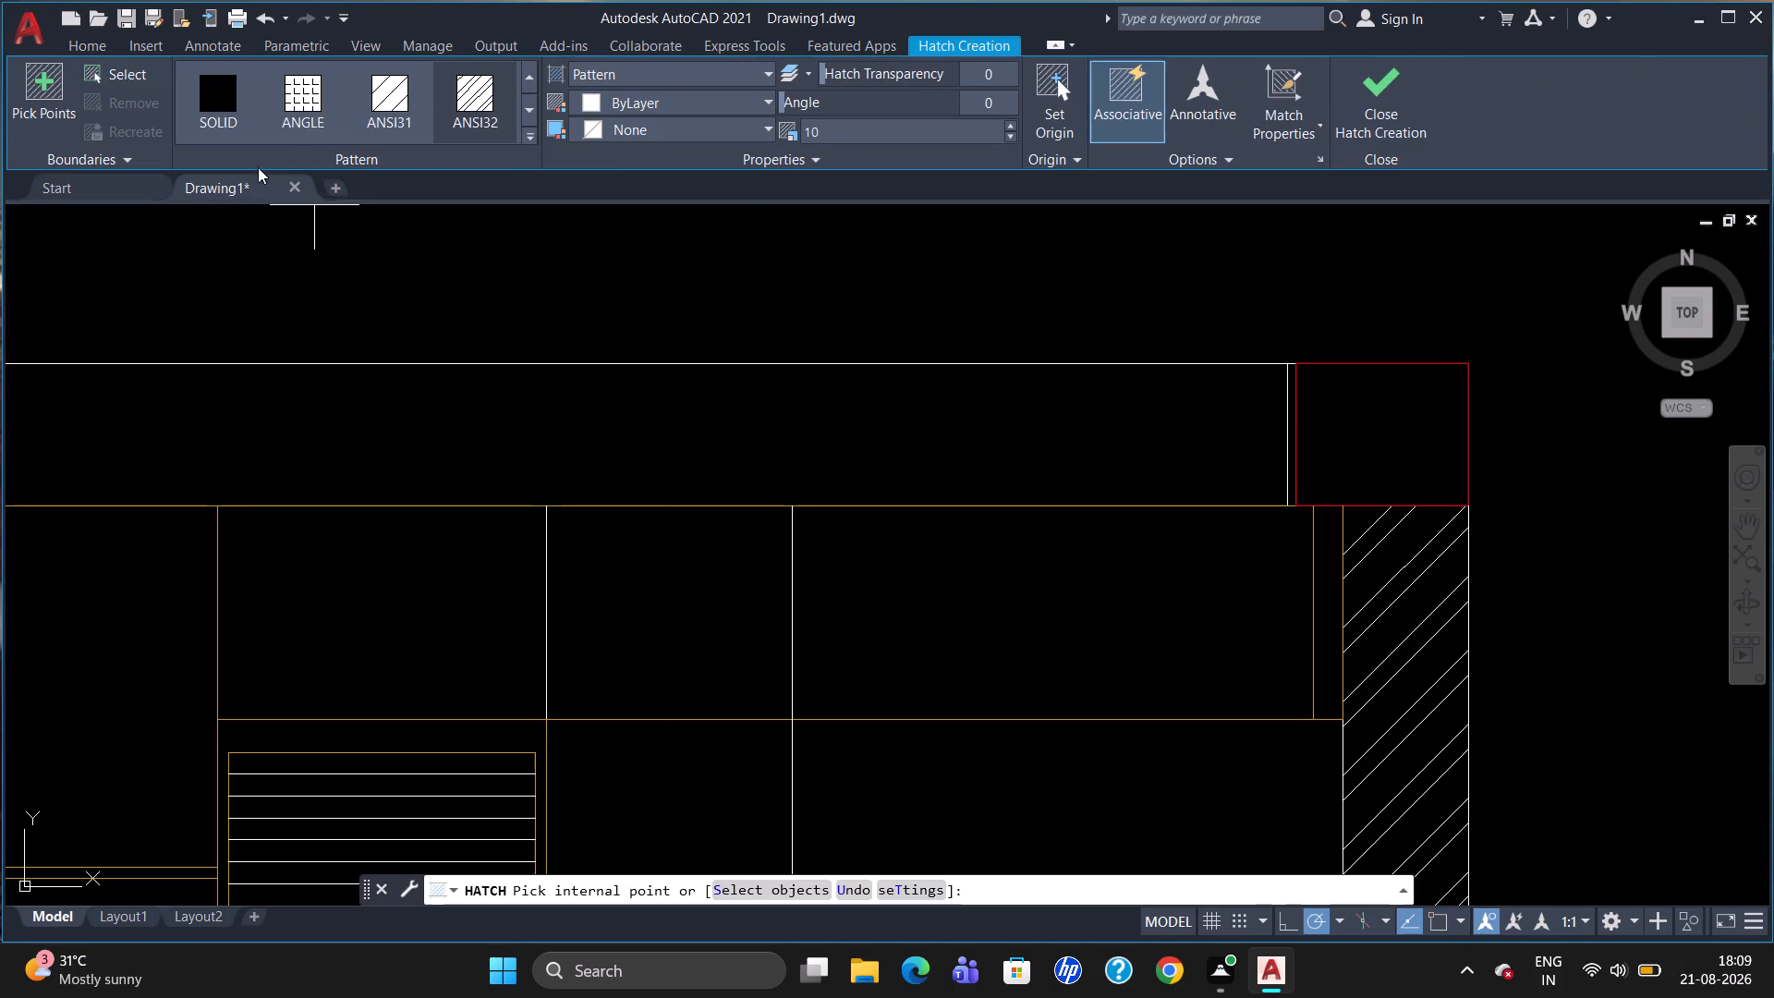
click(528, 140)
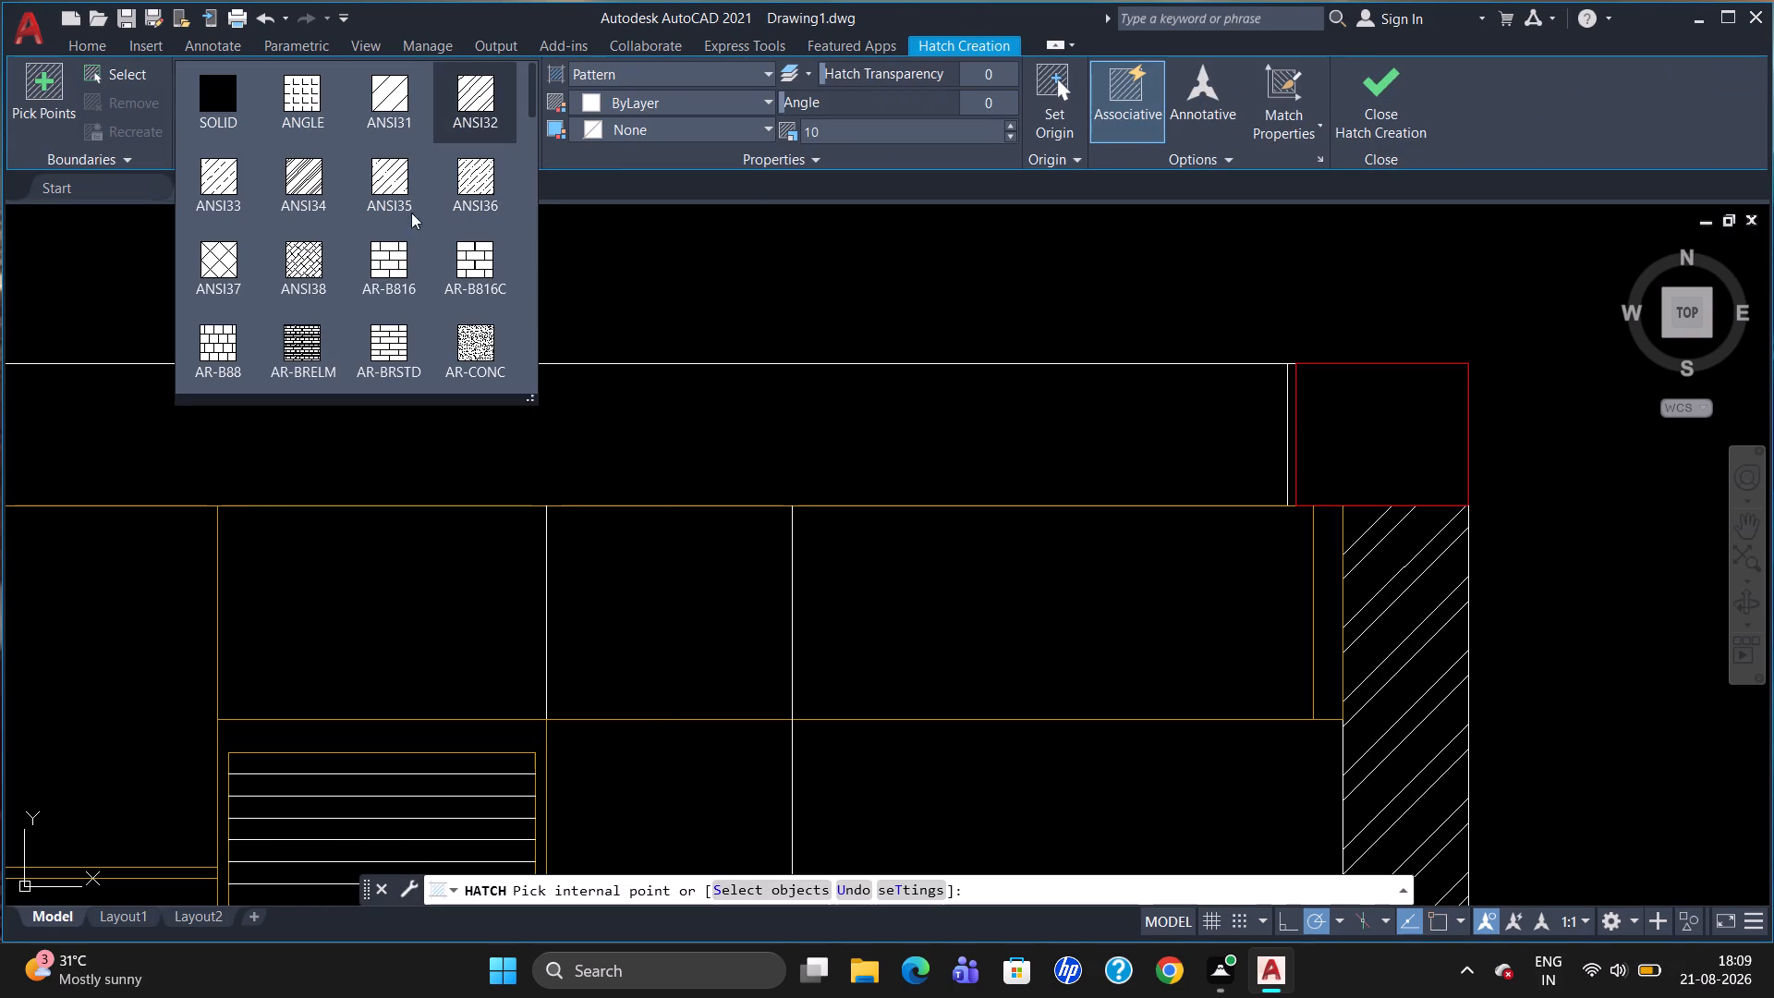
scroll(387, 198, up, 4)
scroll(401, 193, down, 2)
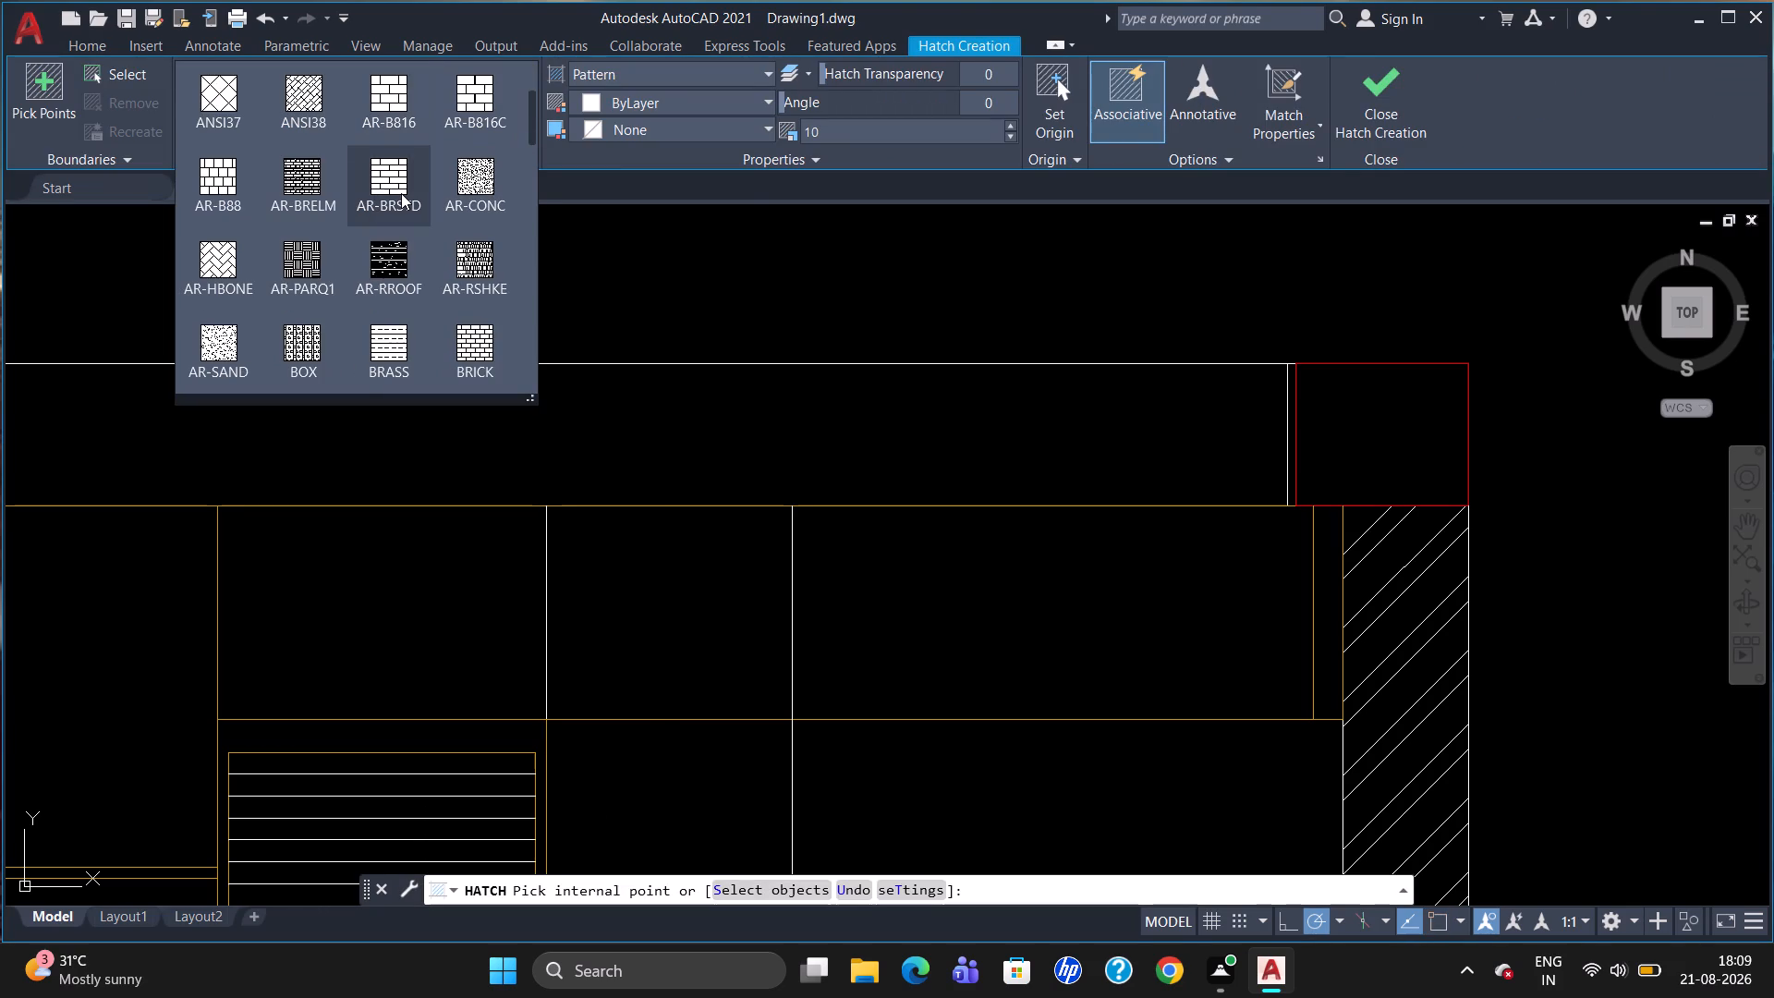
scroll(401, 193, down, 1)
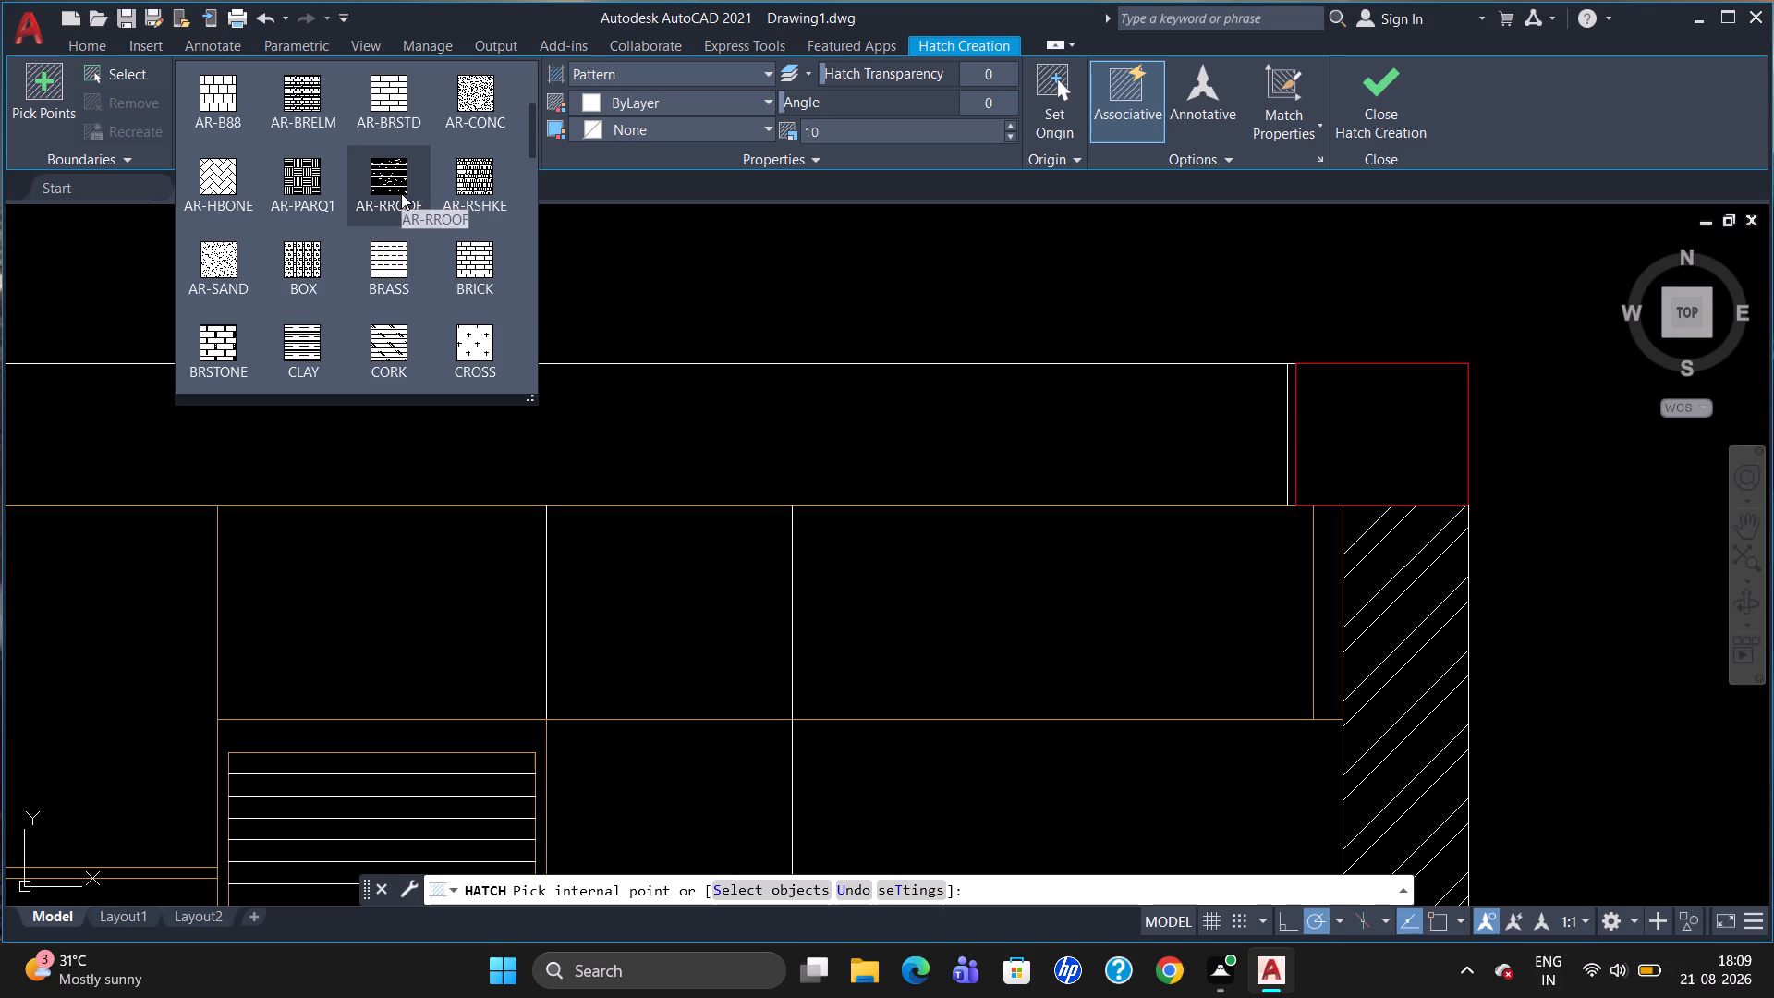
scroll(401, 193, down, 2)
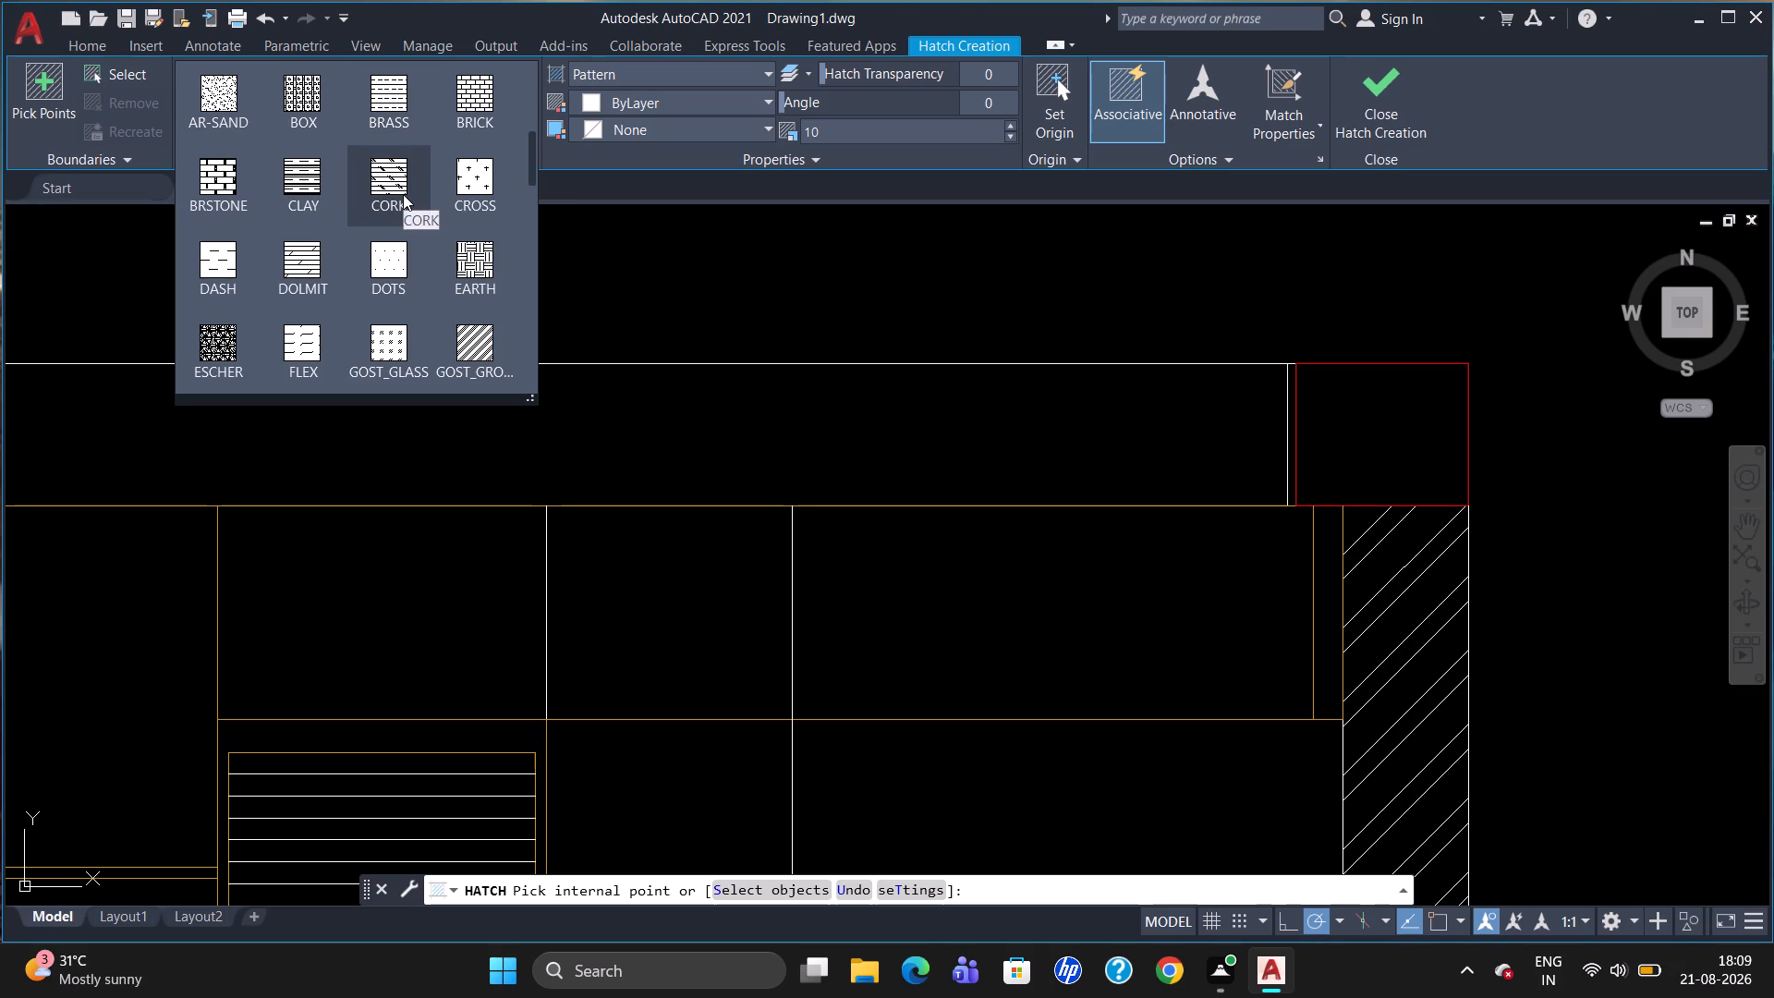
scroll(403, 194, down, 6)
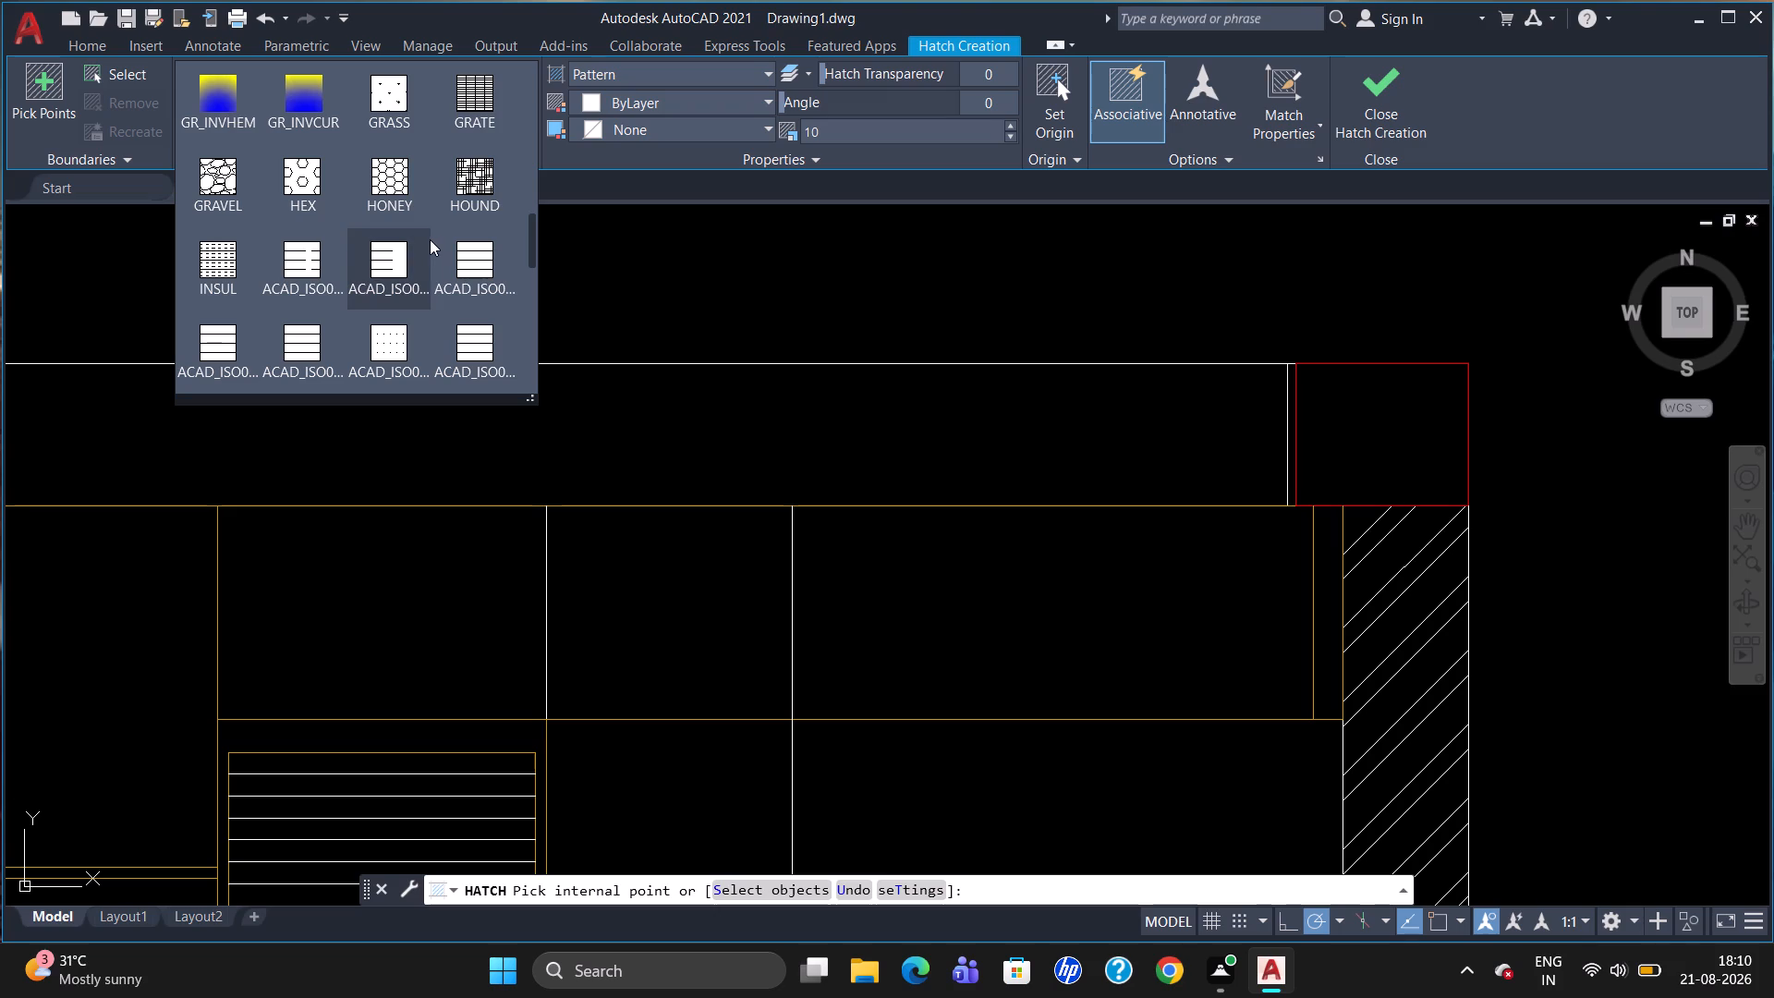
scroll(429, 241, down, 1)
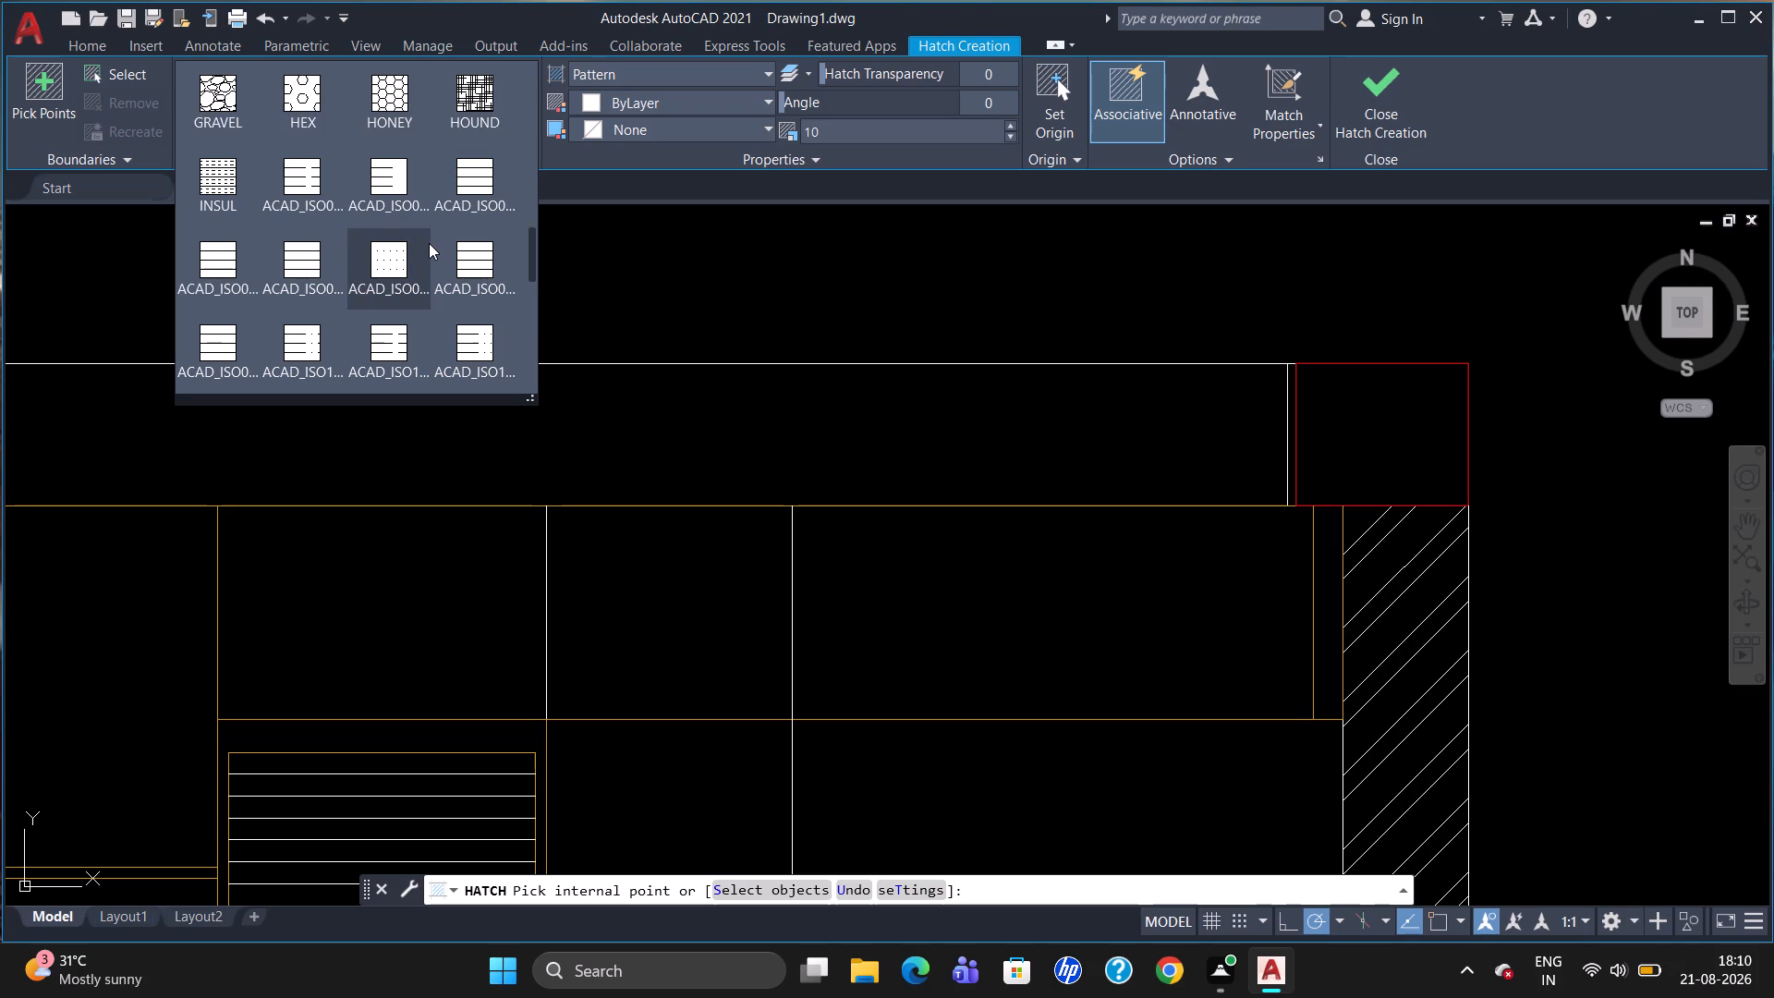
scroll(429, 243, down, 2)
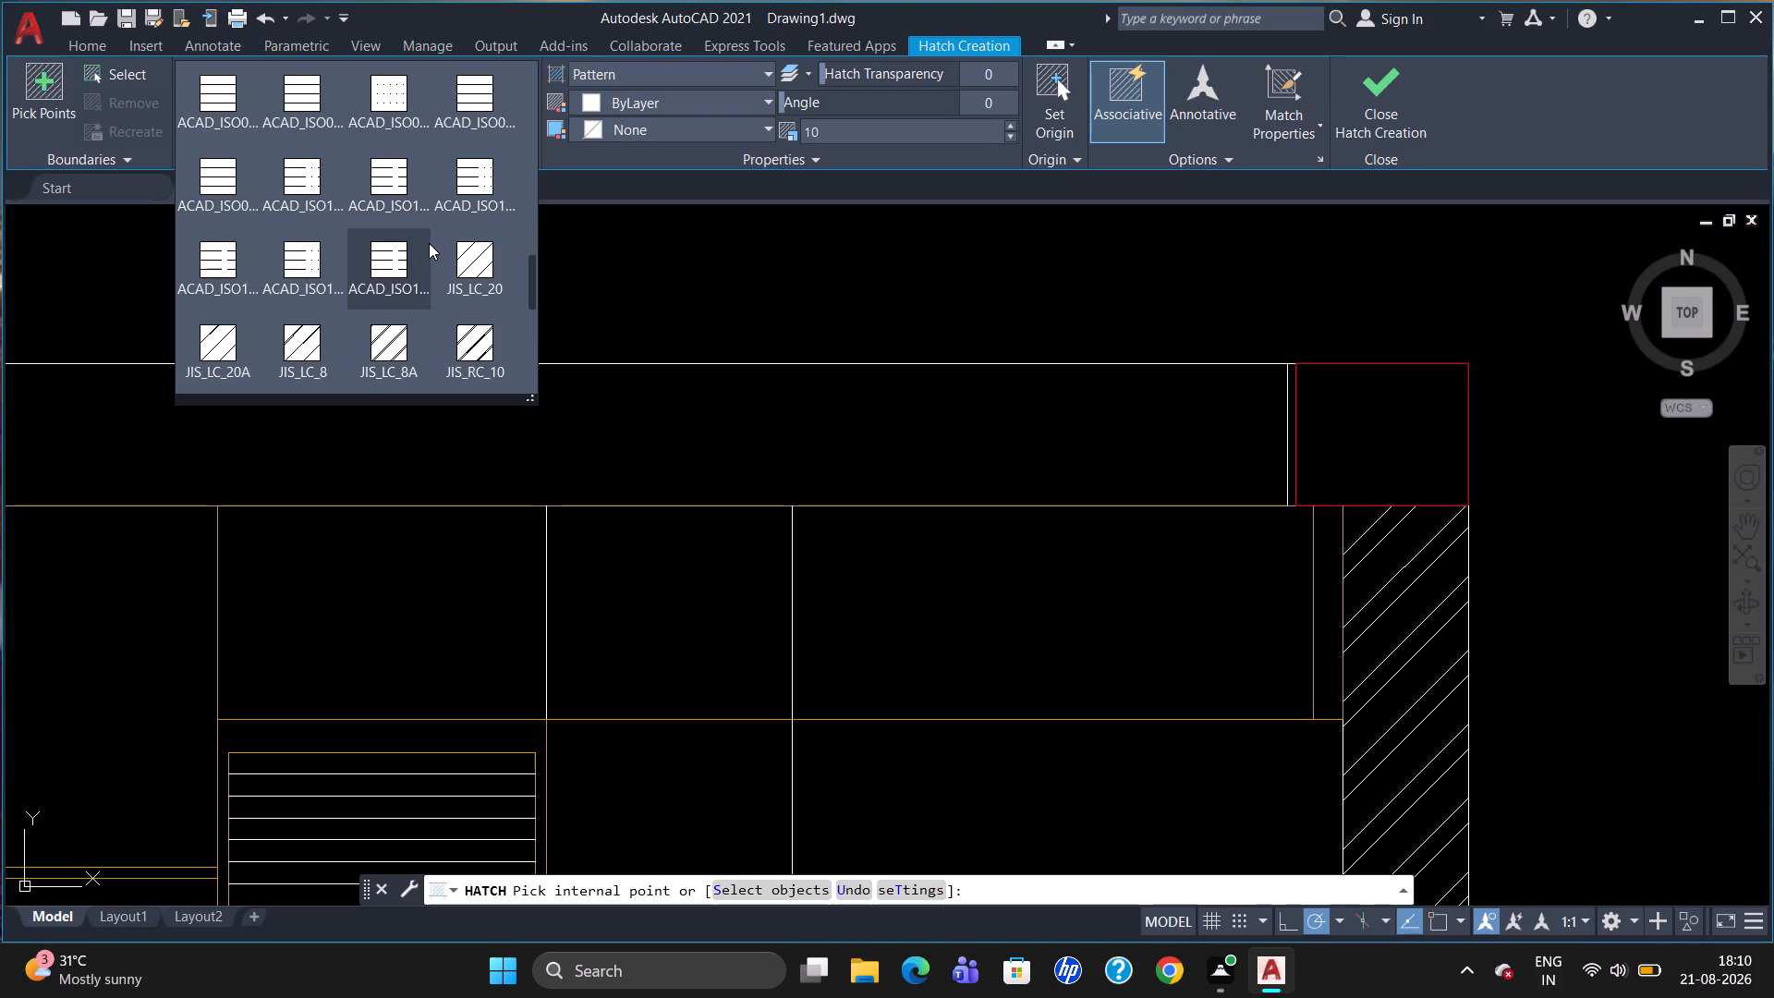
scroll(429, 243, down, 3)
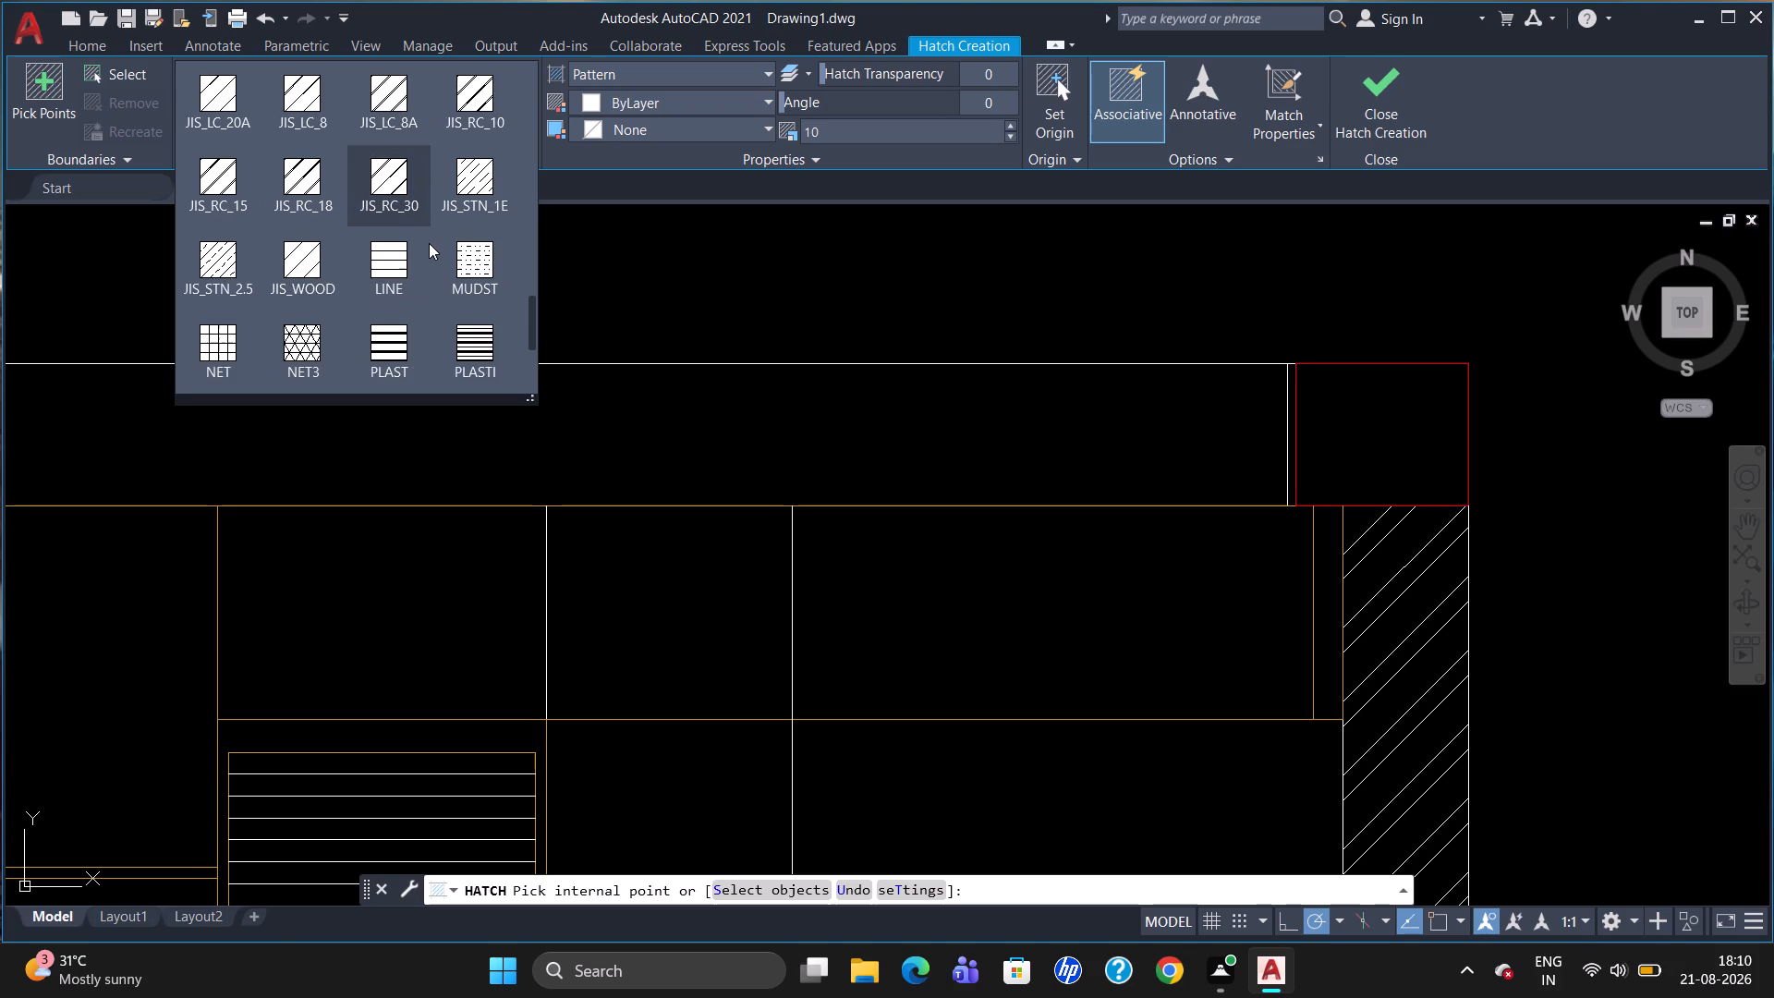
scroll(429, 243, down, 2)
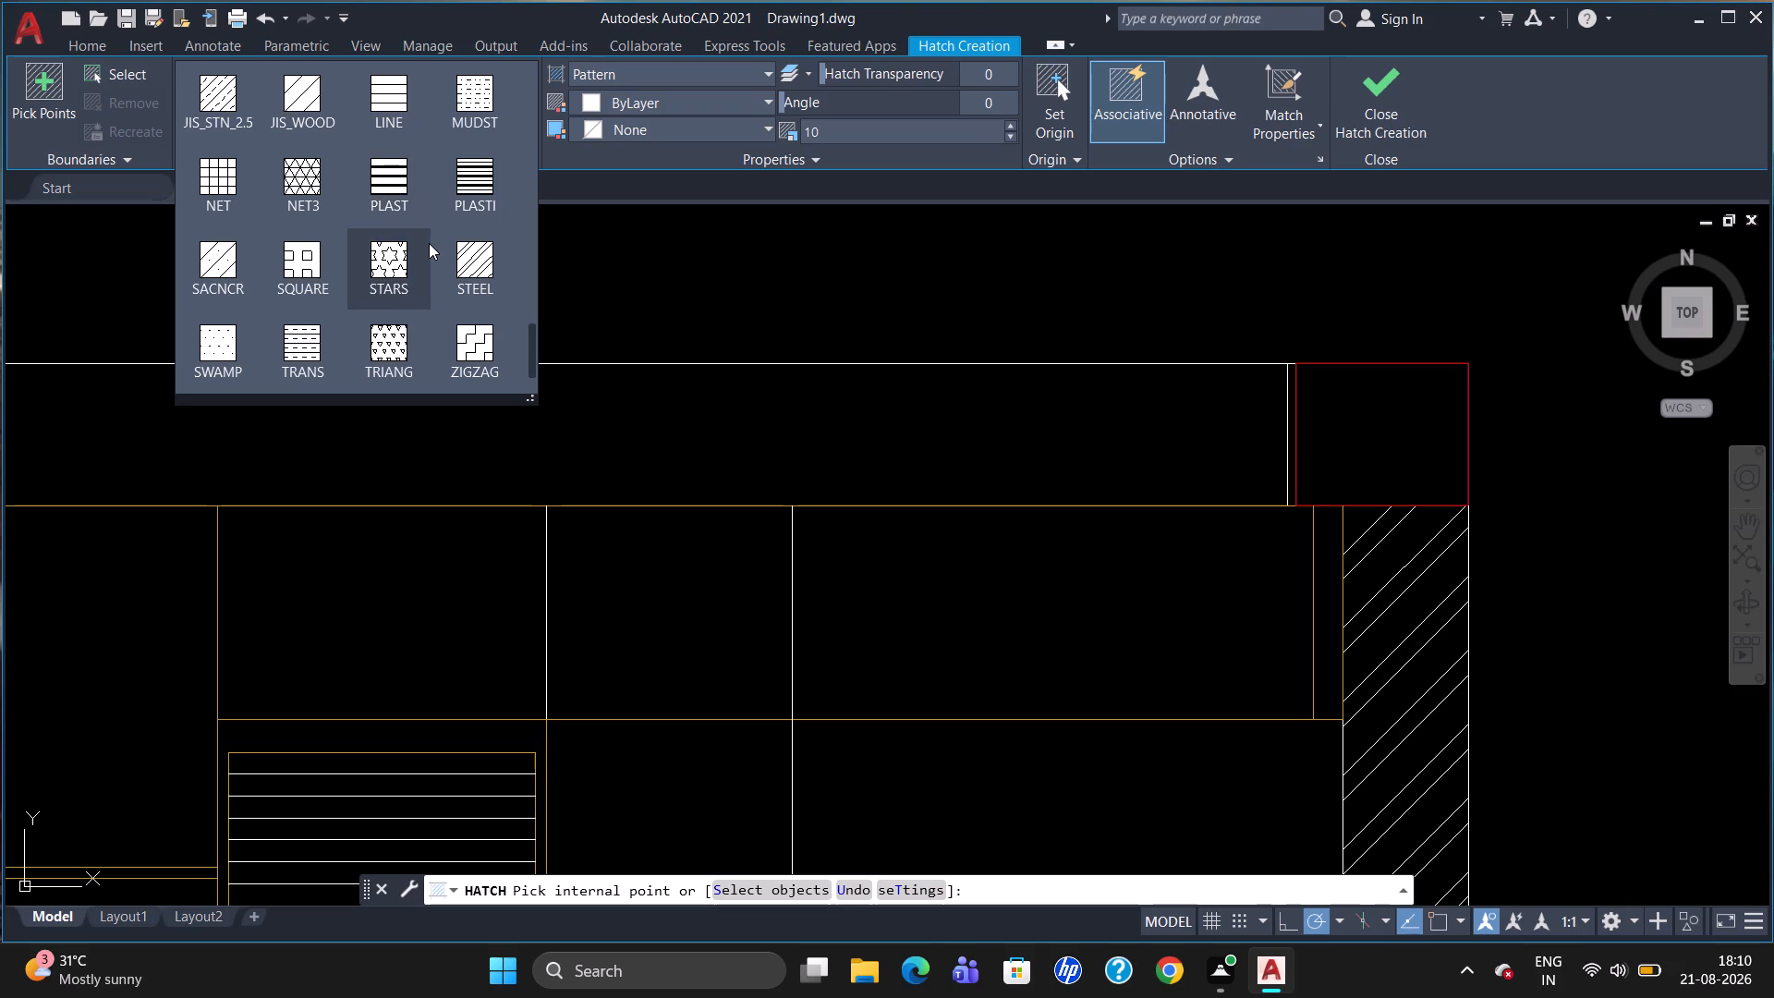
scroll(429, 244, down, 1)
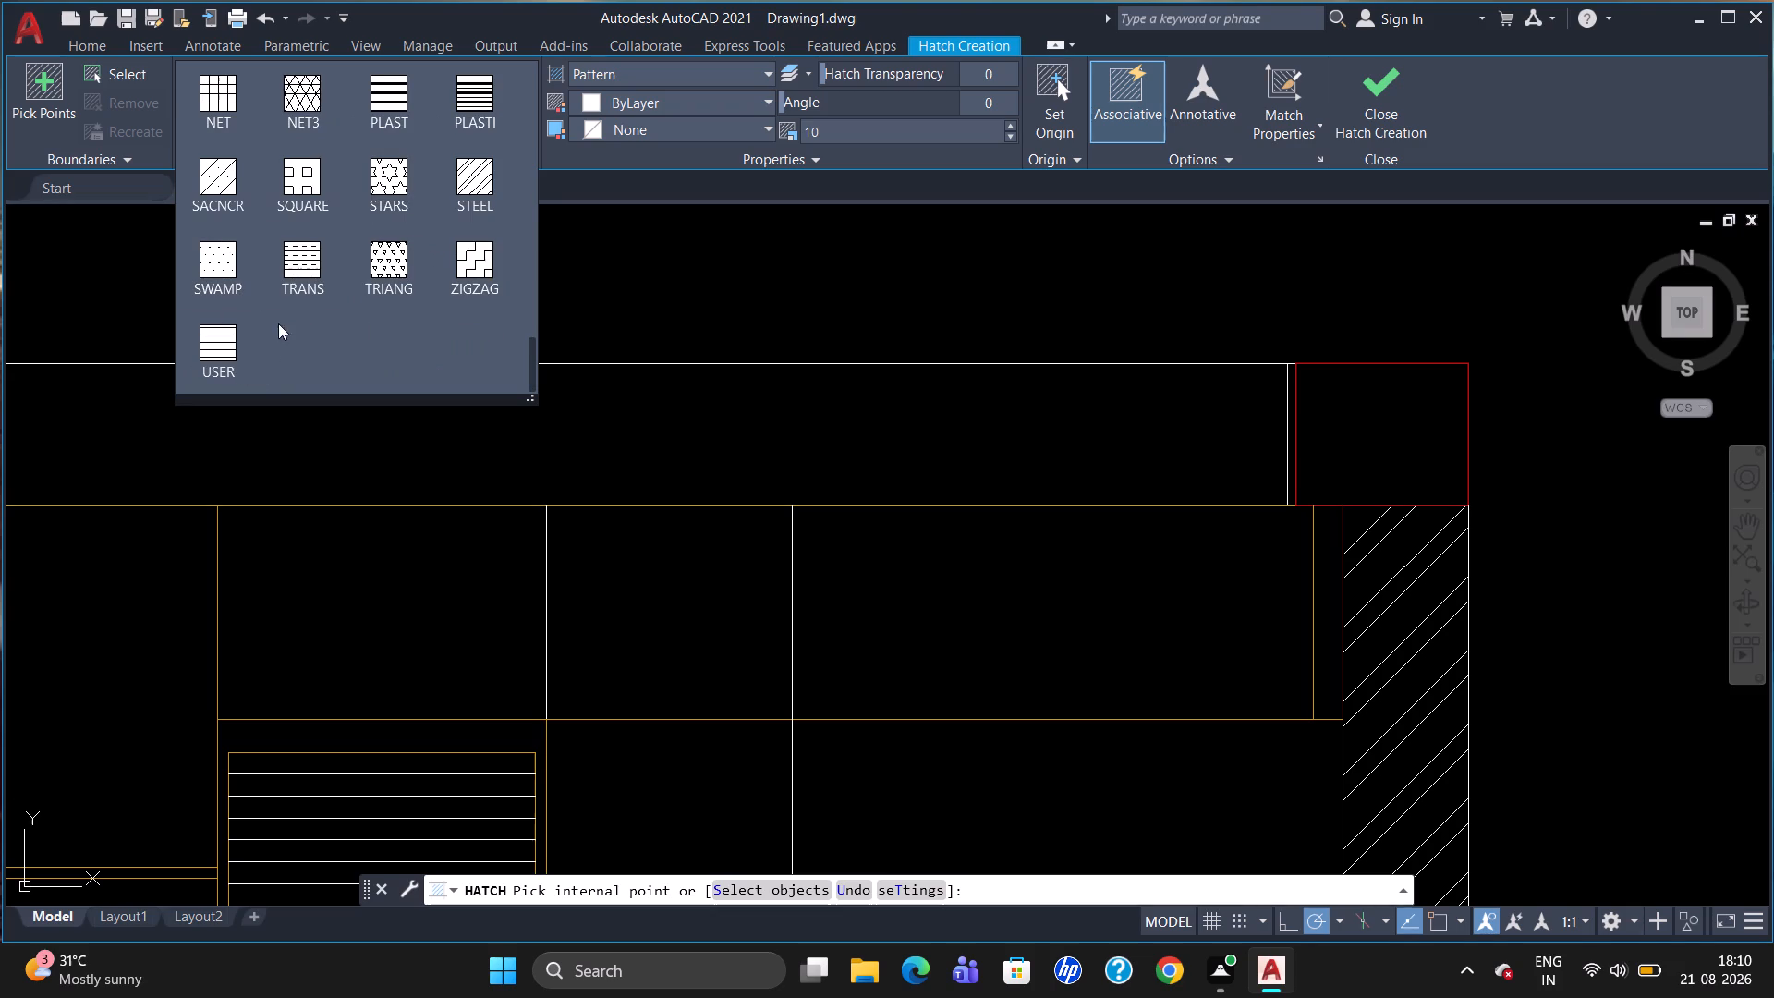
click(663, 284)
scroll(630, 280, down, 1)
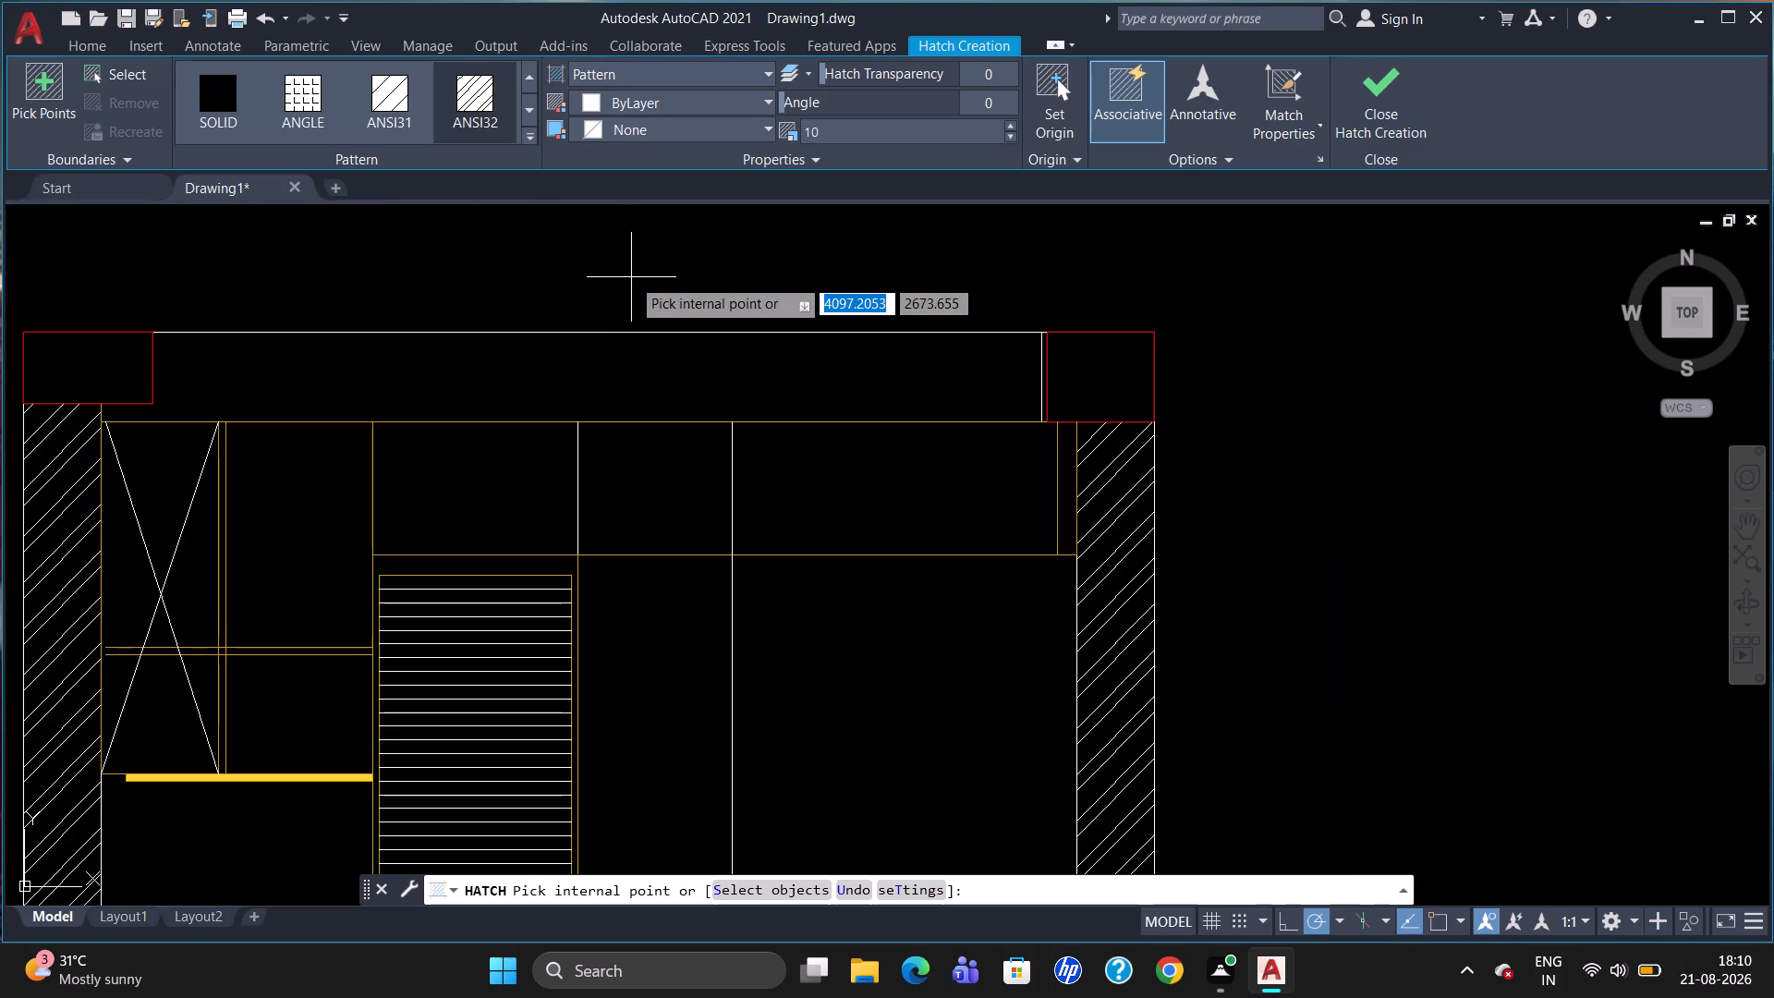
key(Escape)
Offset the vertical line beside the upper-right red rectangle in the top band by 10, toward the left.
scroll(1087, 386, up, 2)
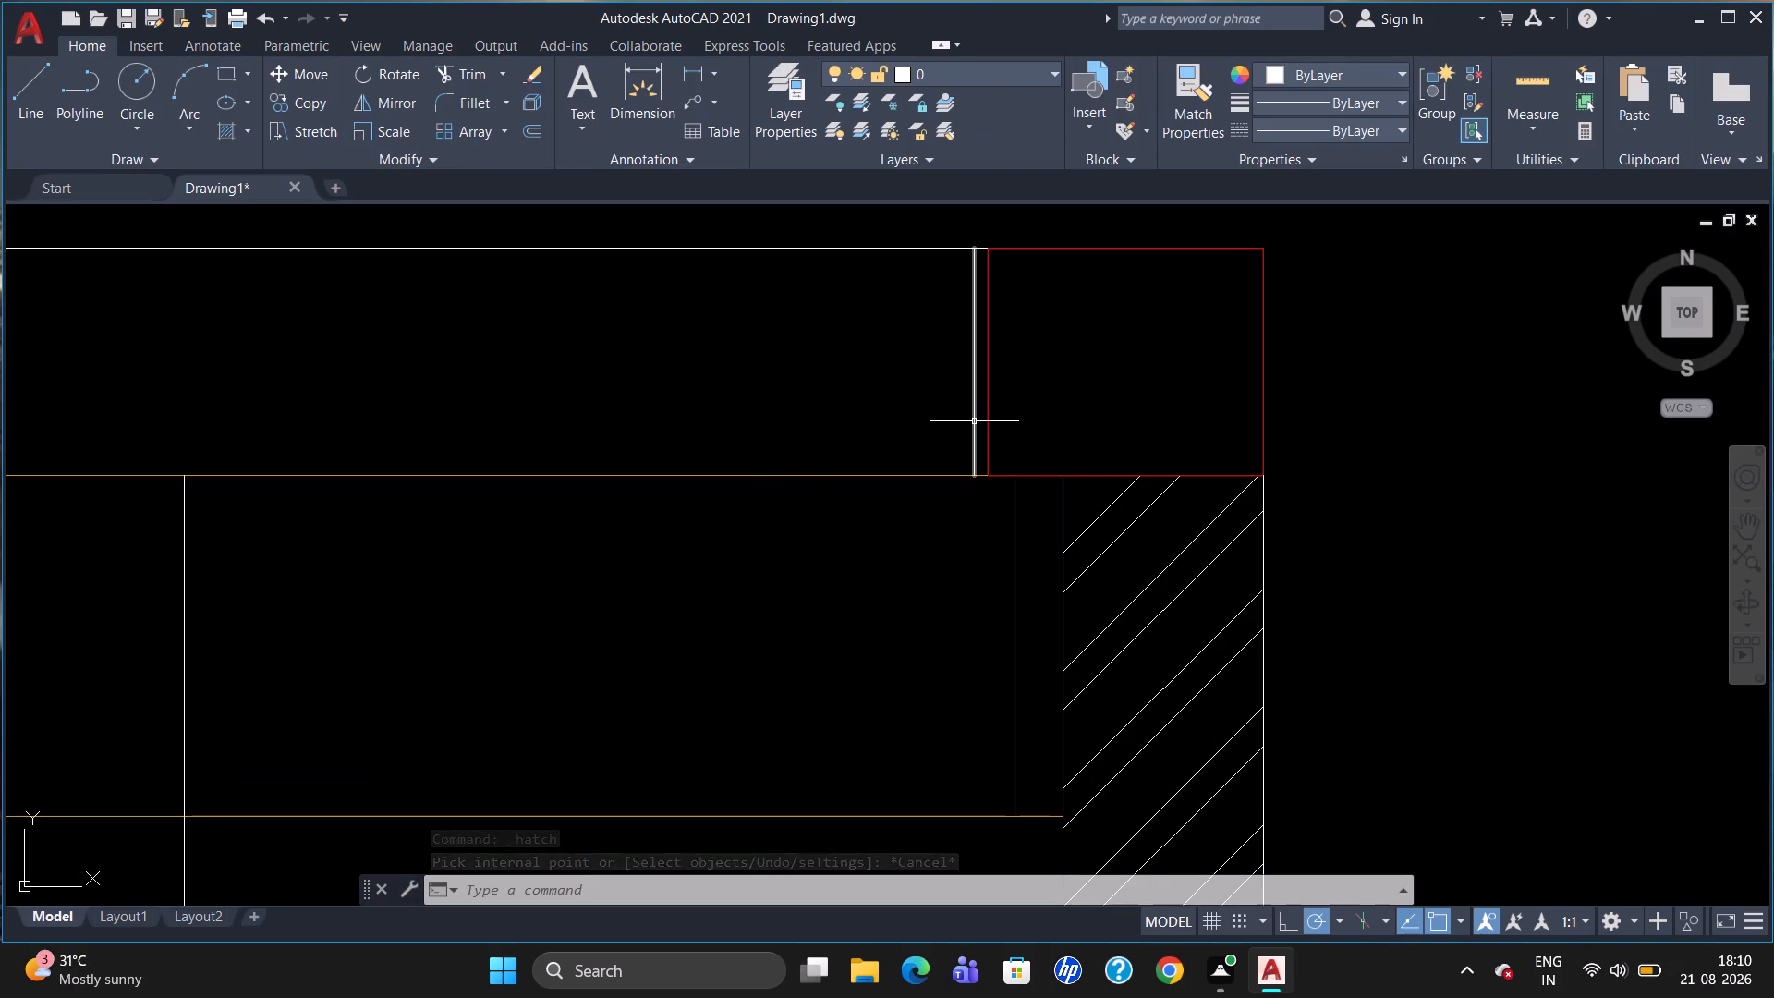
key(o)
key(Return)
key(1)
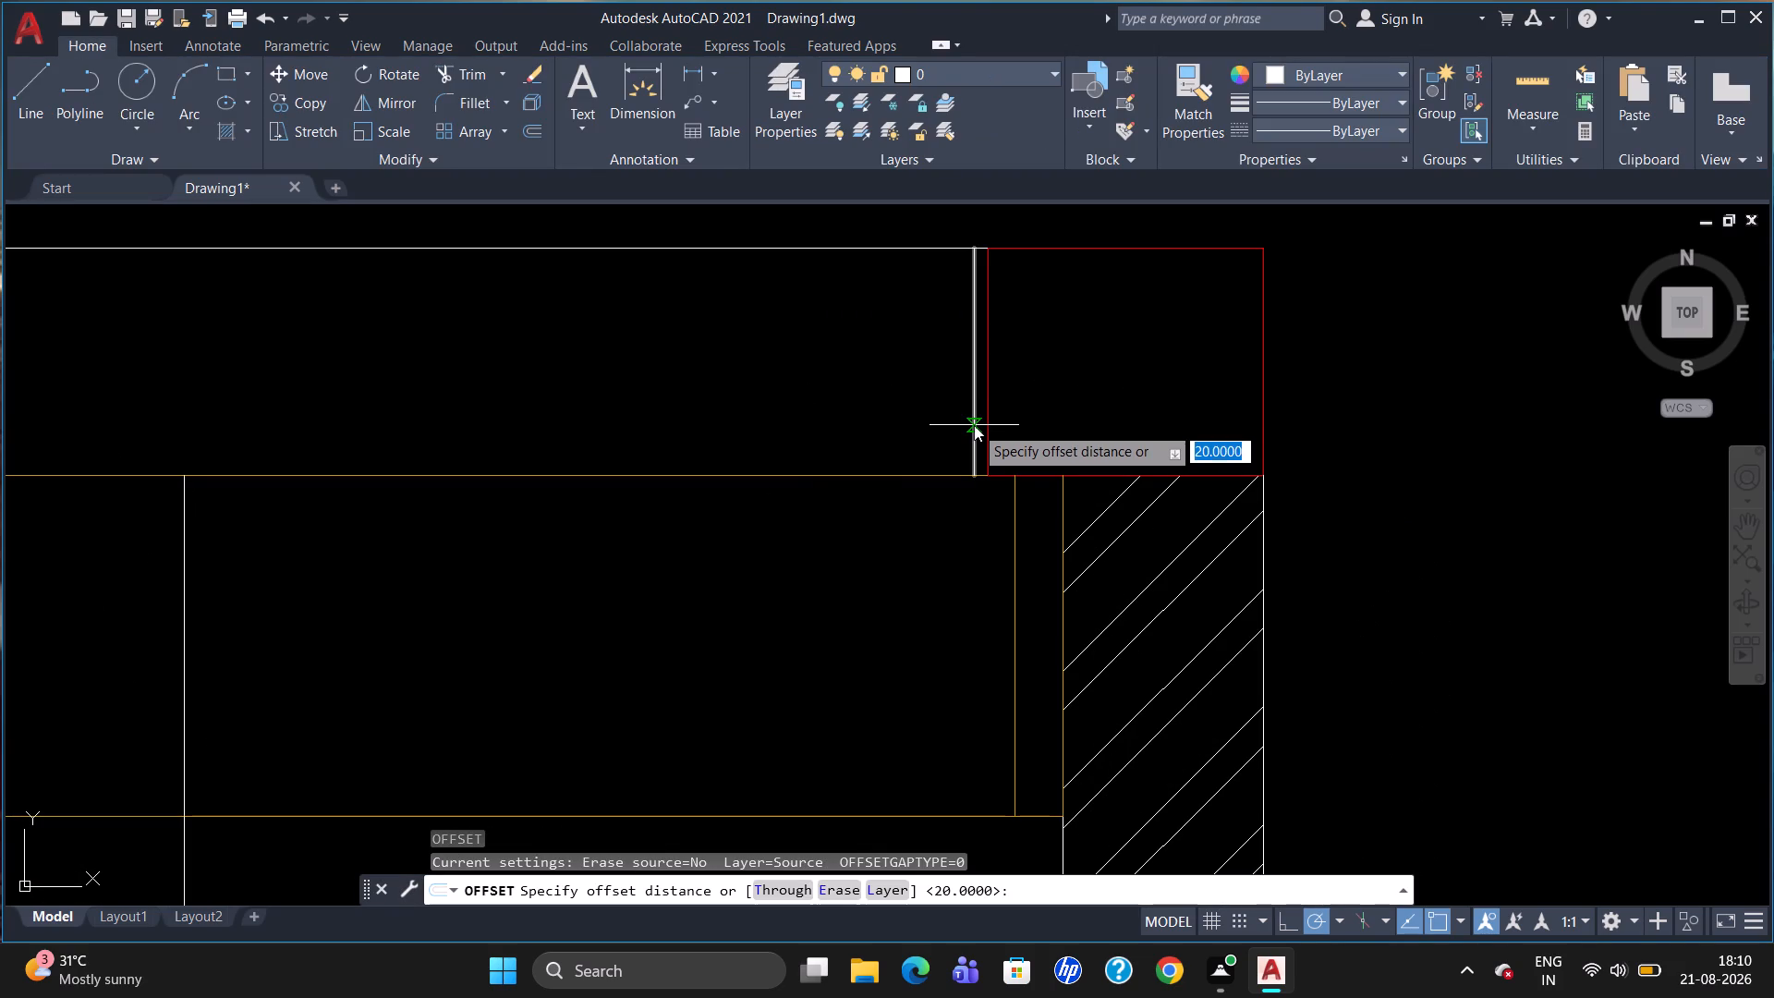
key(BackSpace)
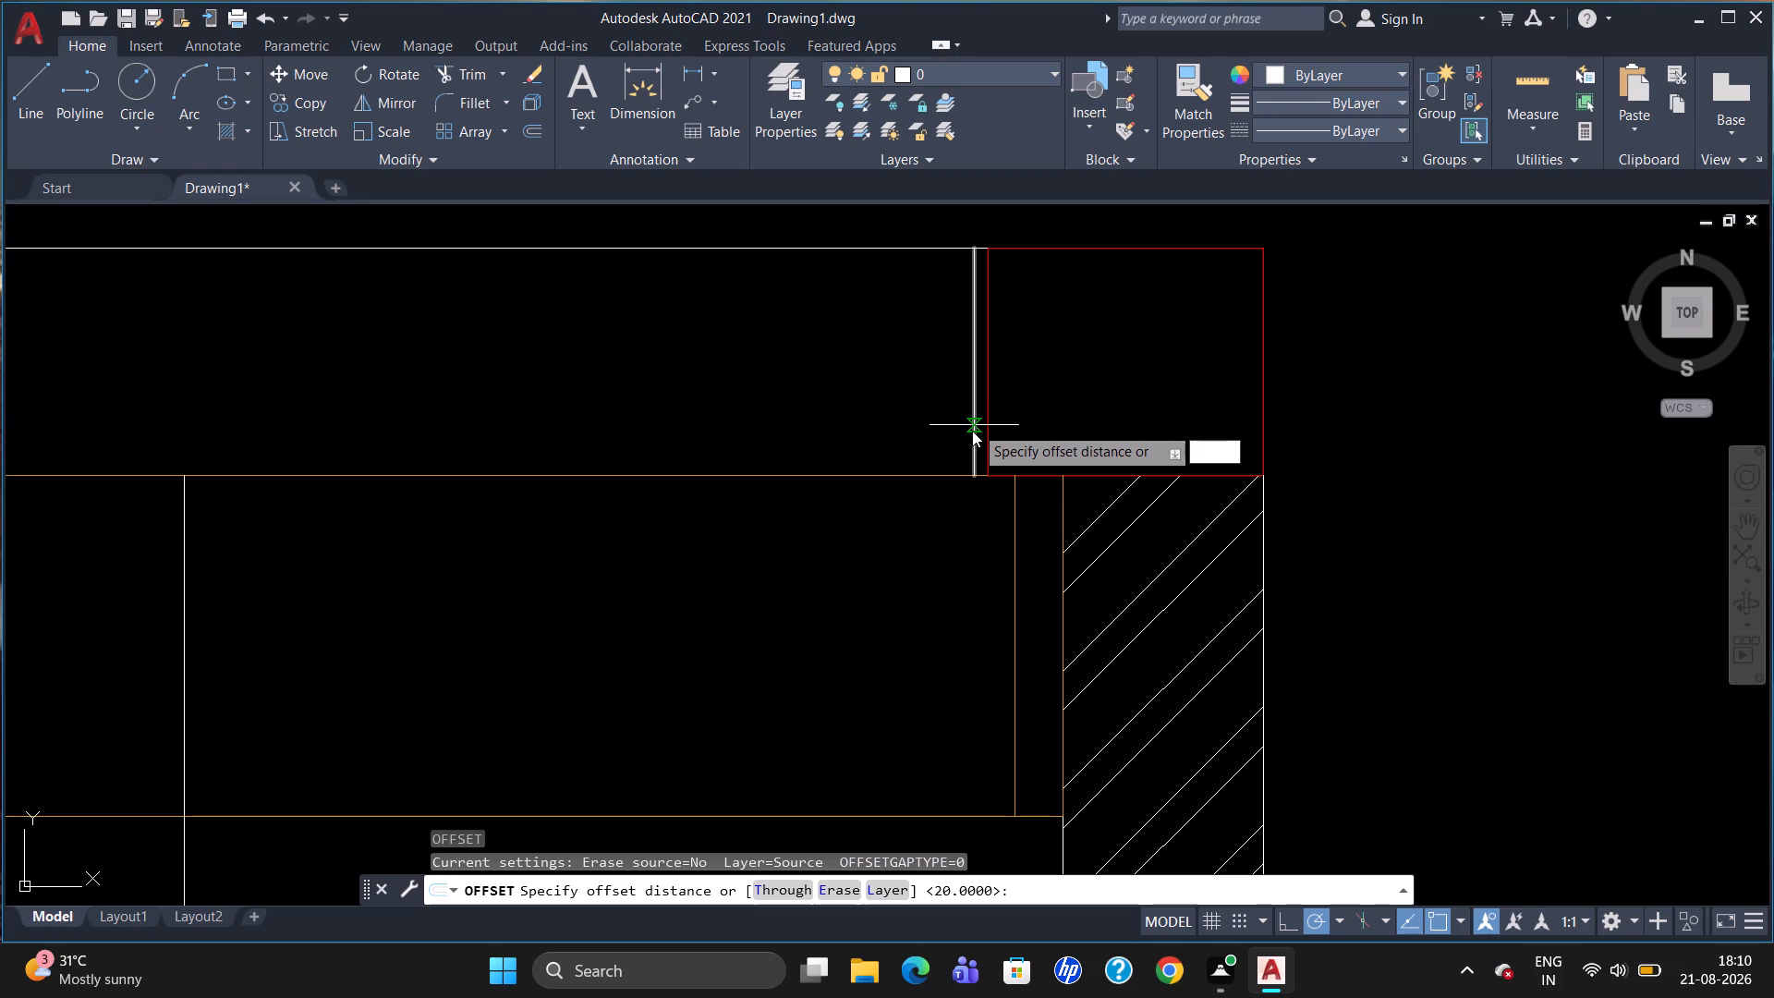
text(10)
key(Return)
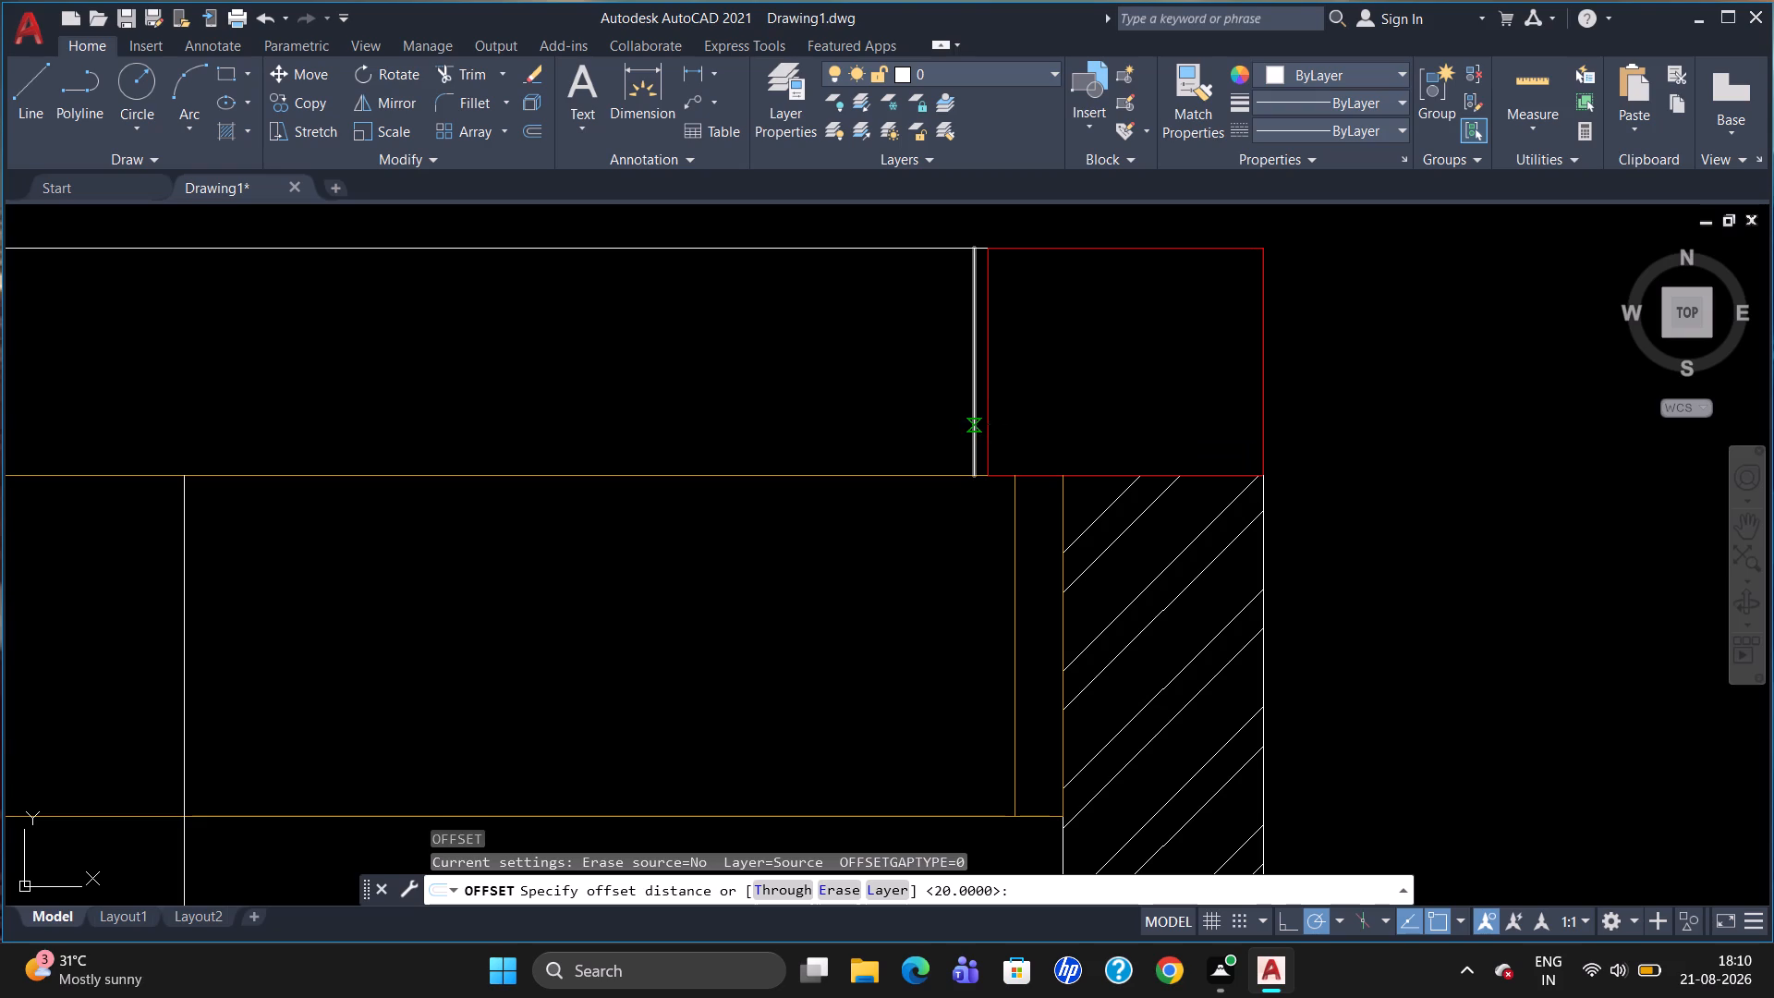
click(973, 421)
click(962, 421)
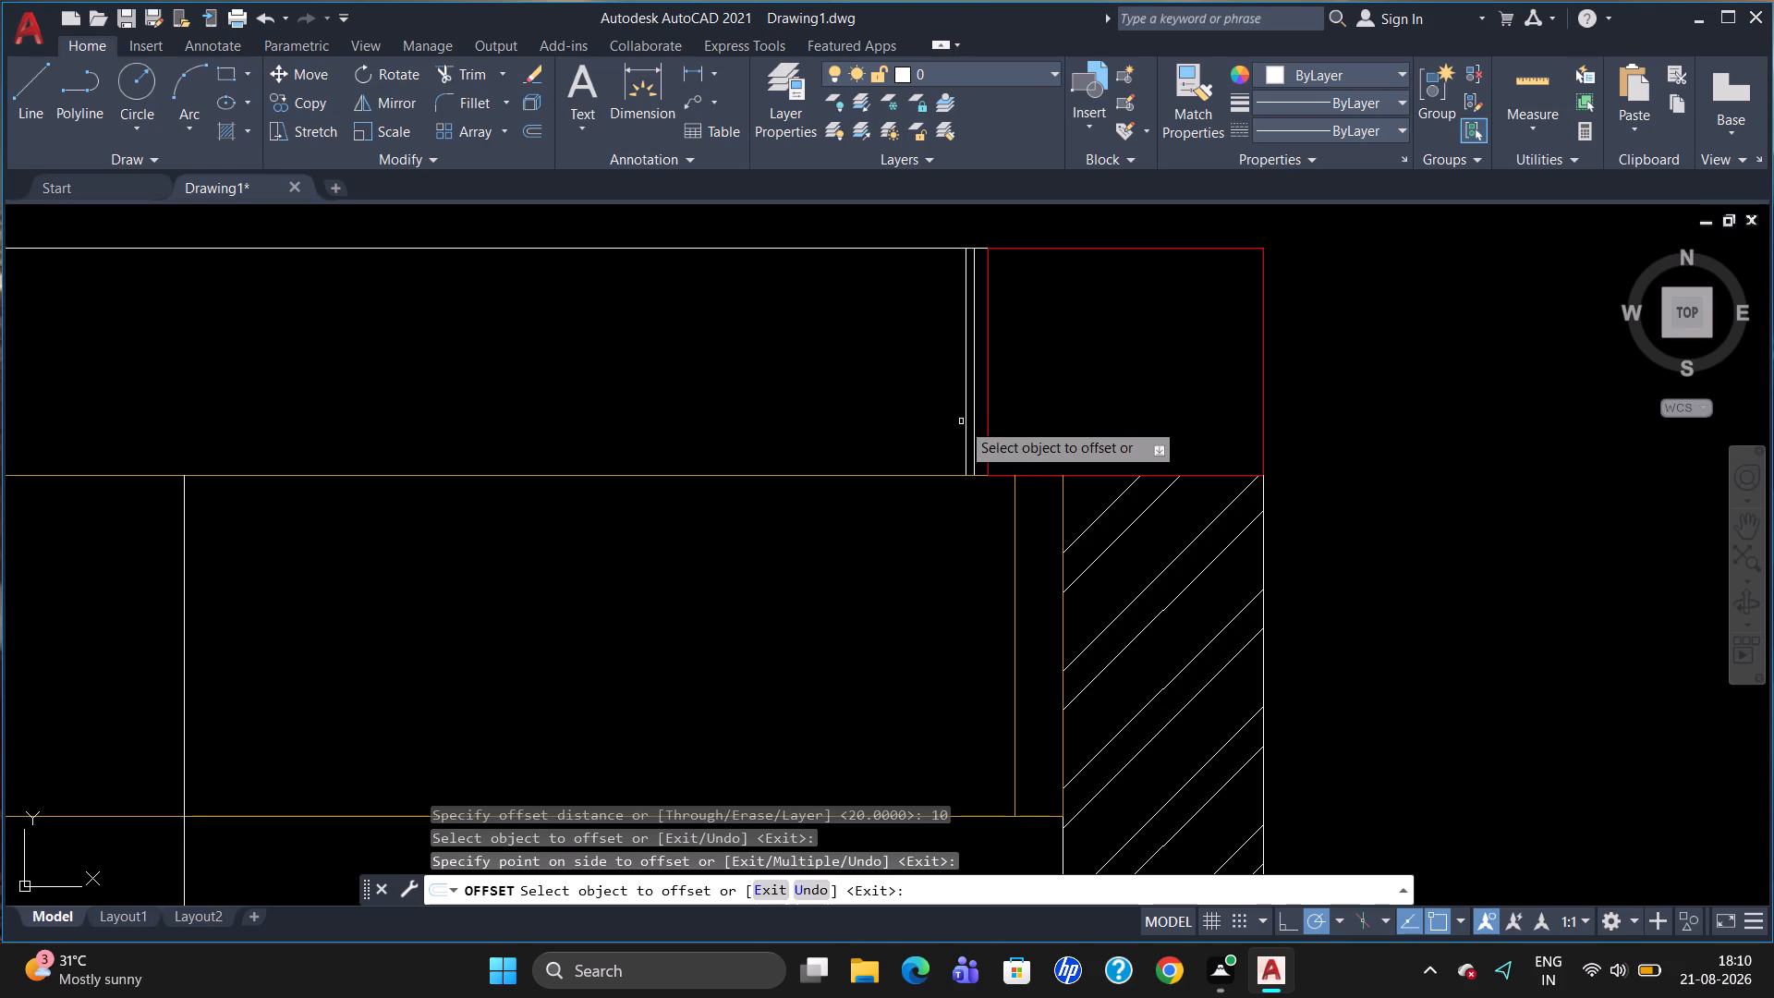
key(Escape)
Group the two closely spaced vertical lines beside the upper-right red rectangle.
click(966, 418)
click(973, 414)
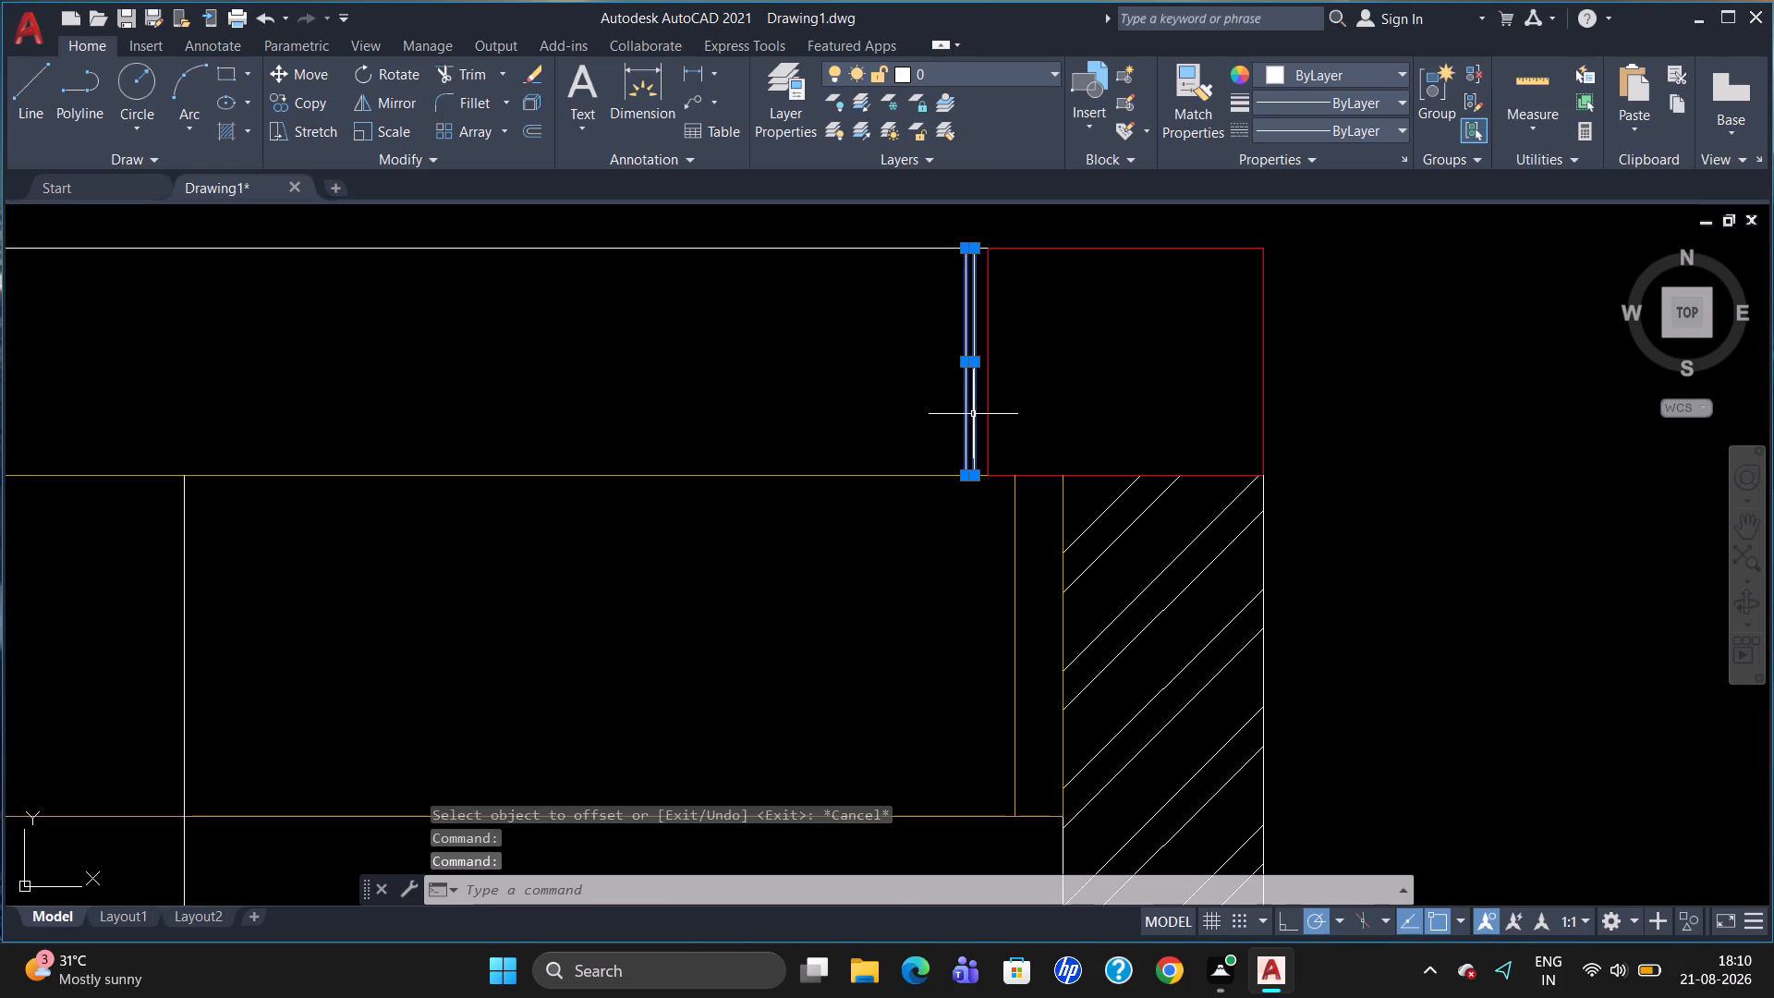
click(1436, 101)
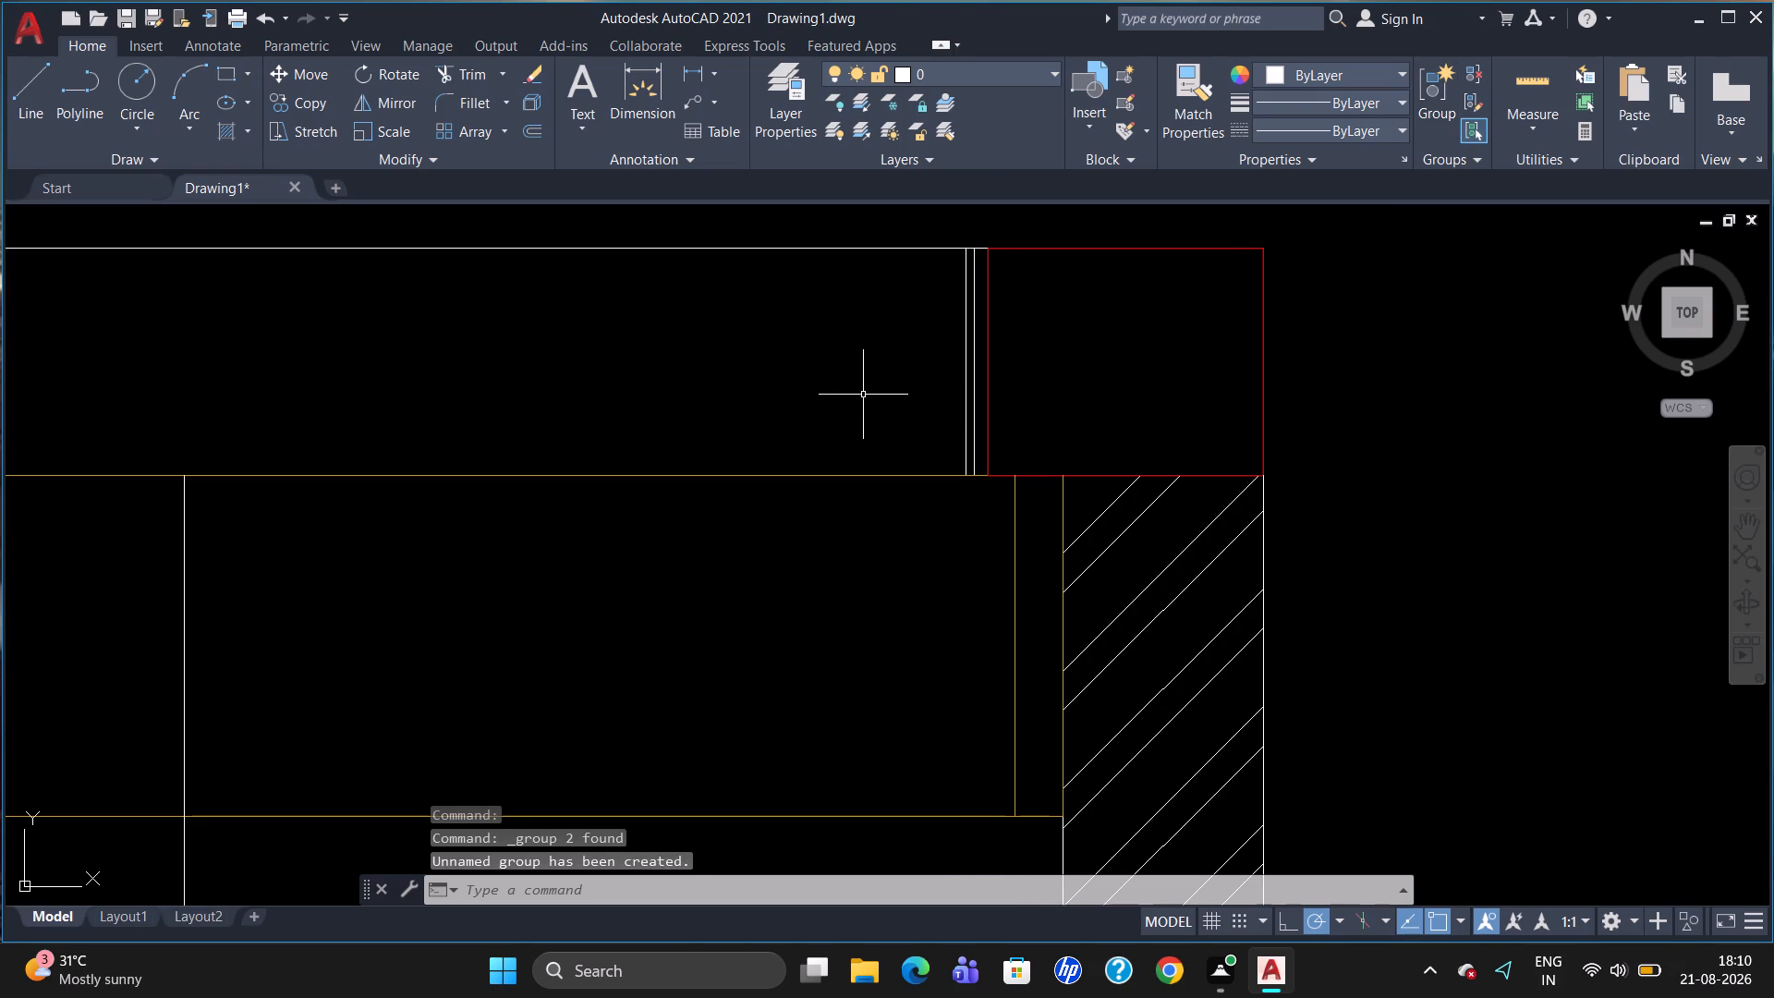
Copy the grouped line pair as a 50-item array fitted across the top band to the upper-left red rectangle's edge.
scroll(861, 395, down, 2)
scroll(456, 341, up, 2)
scroll(709, 349, down, 4)
scroll(596, 313, up, 1)
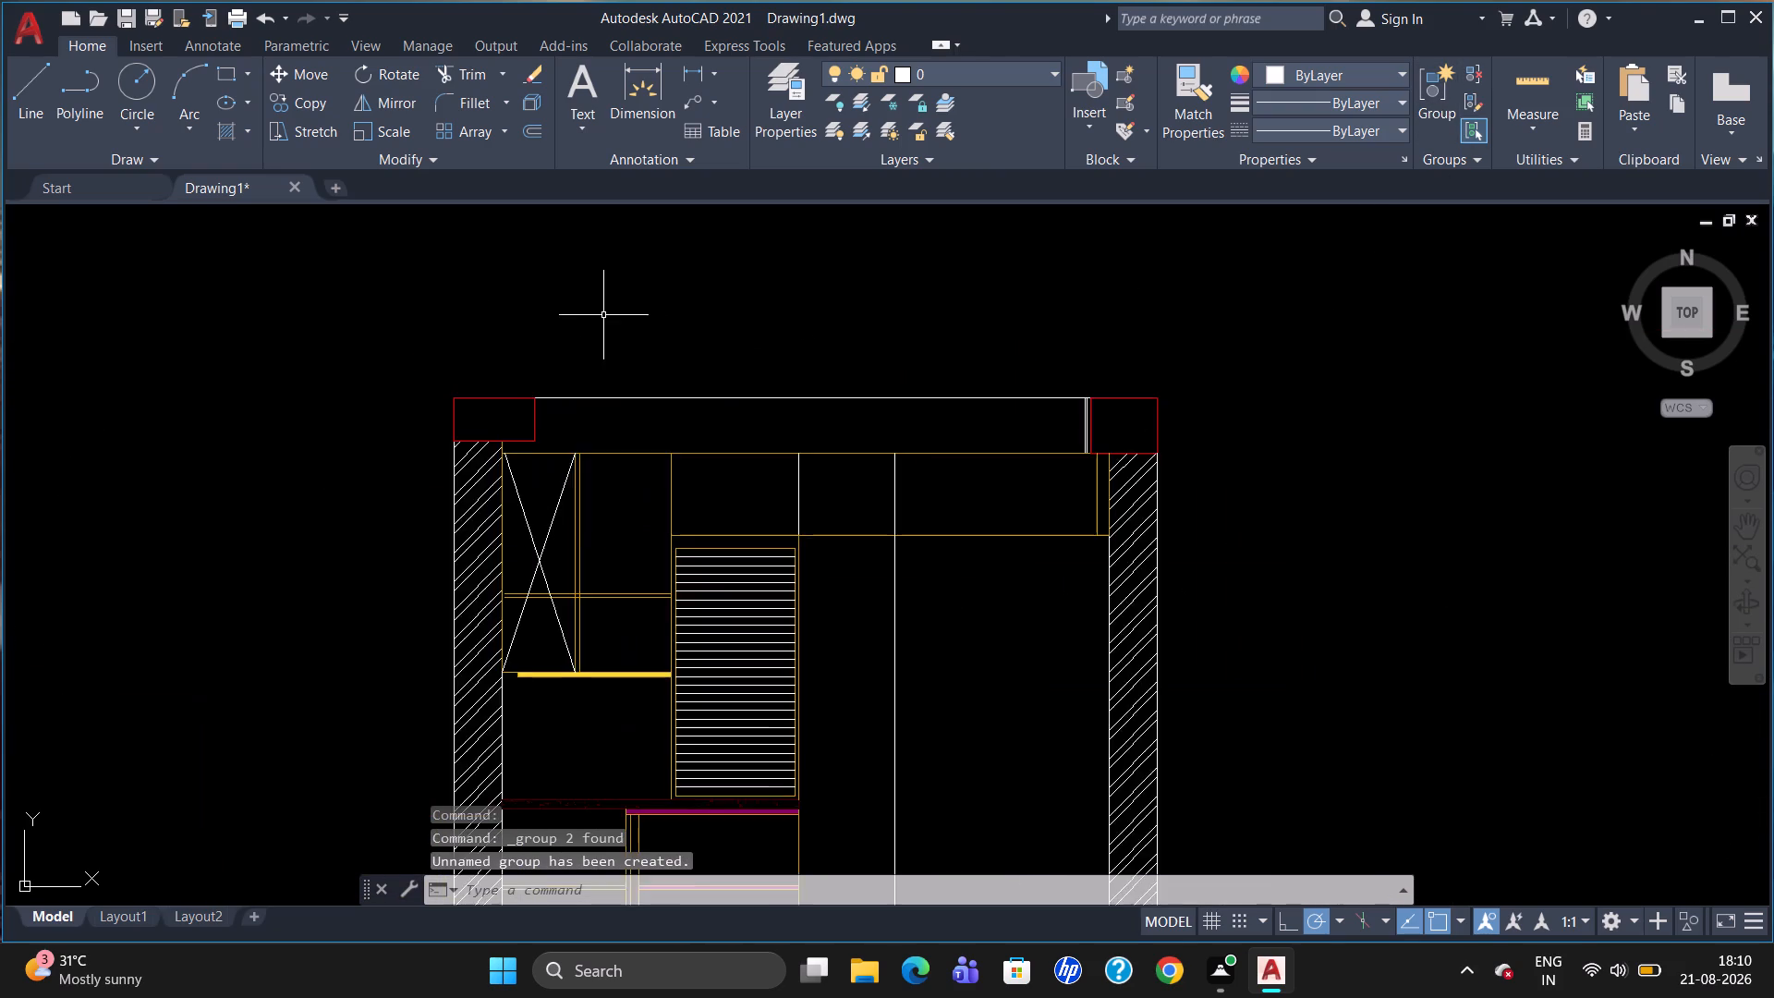
scroll(604, 315, up, 1)
scroll(1358, 497, up, 1)
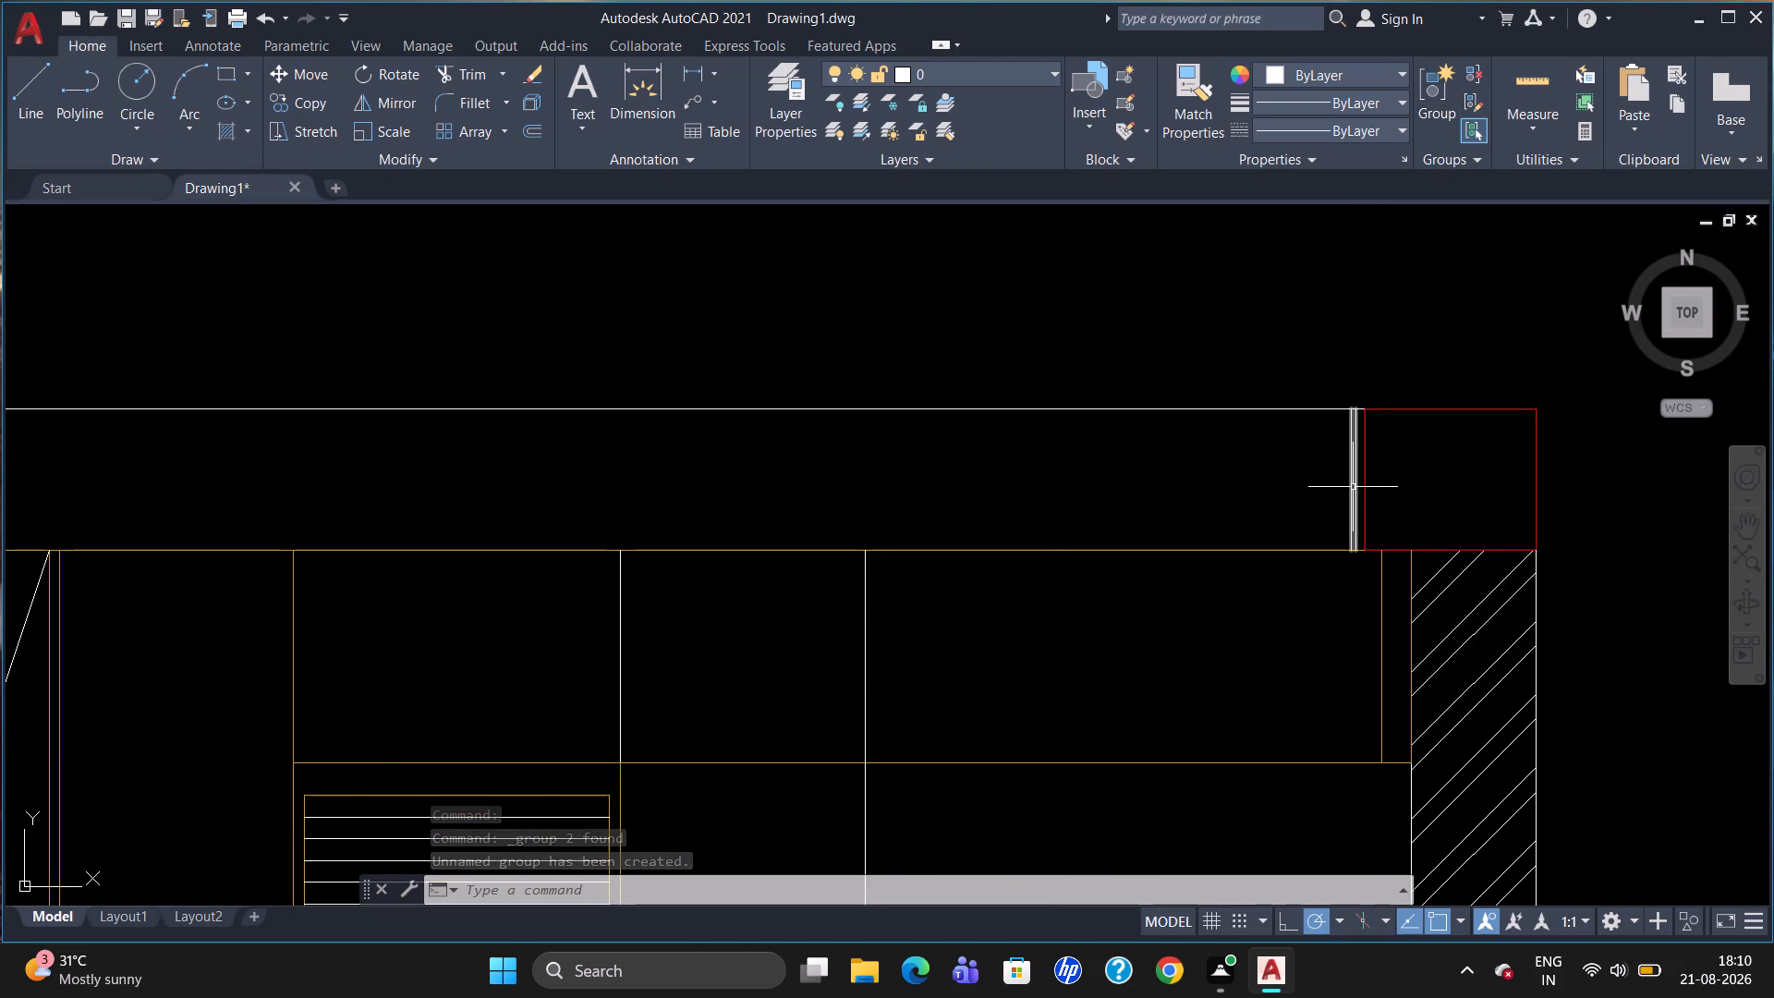
scroll(1354, 486, down, 1)
click(1356, 482)
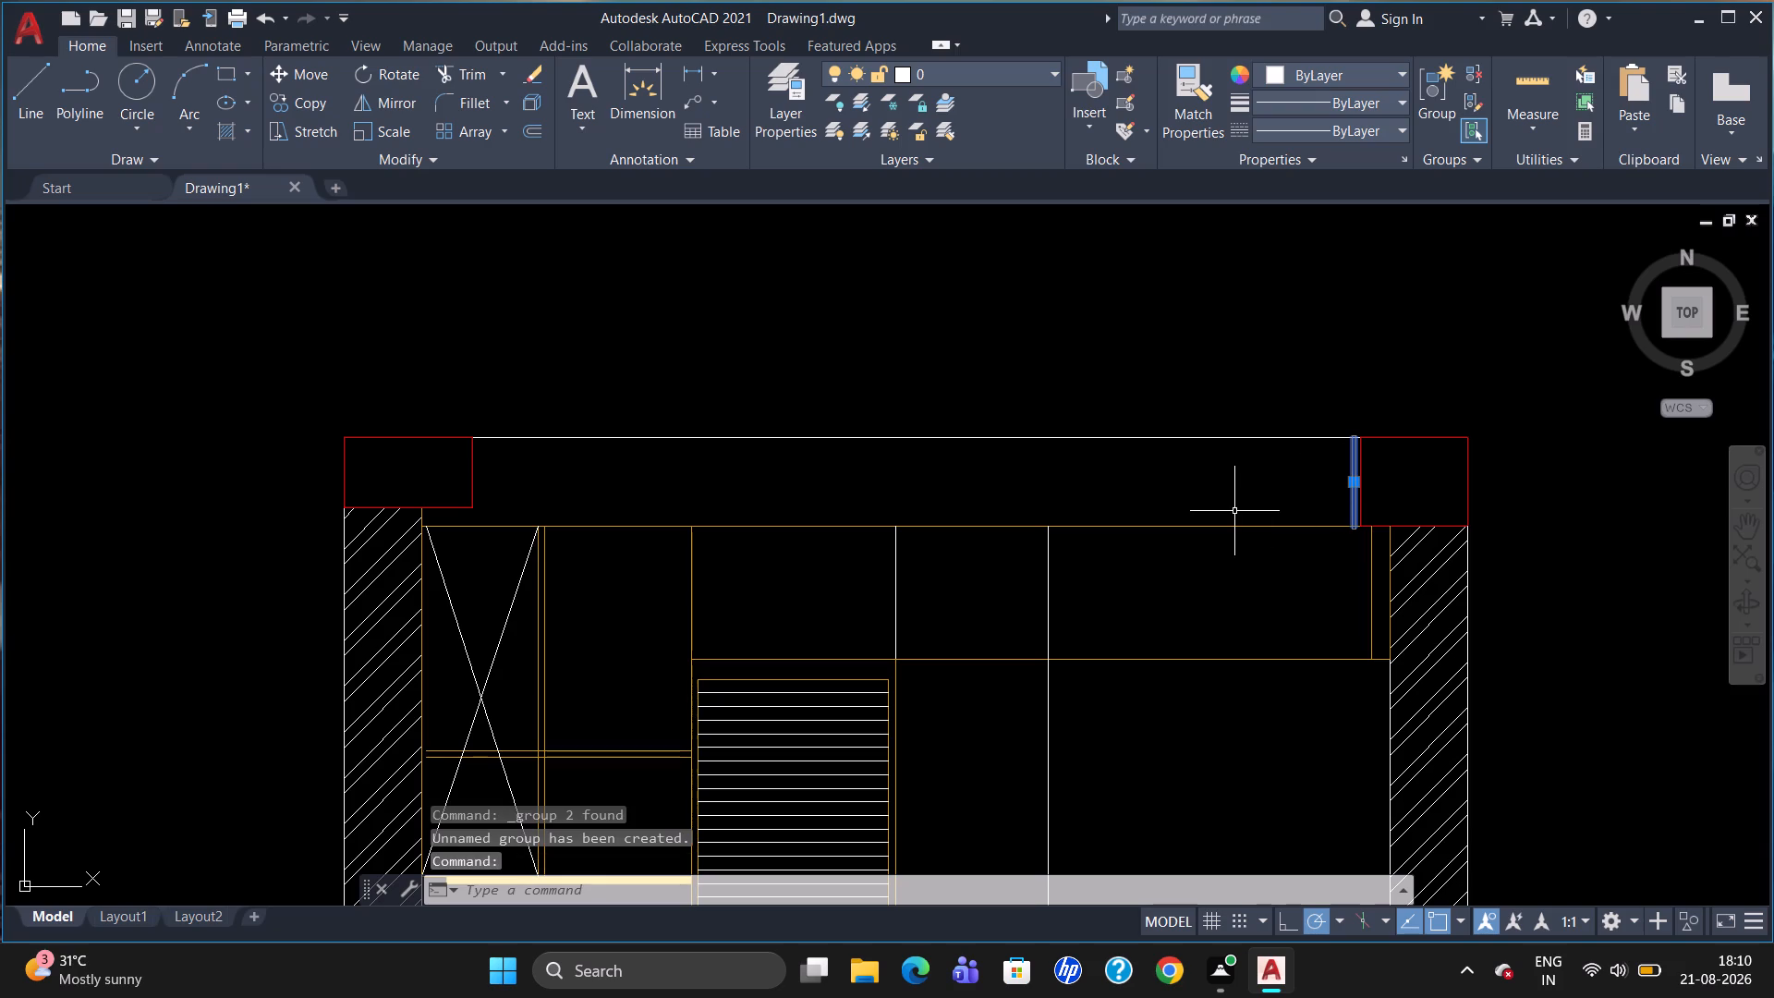
key(c)
key(o)
key(Return)
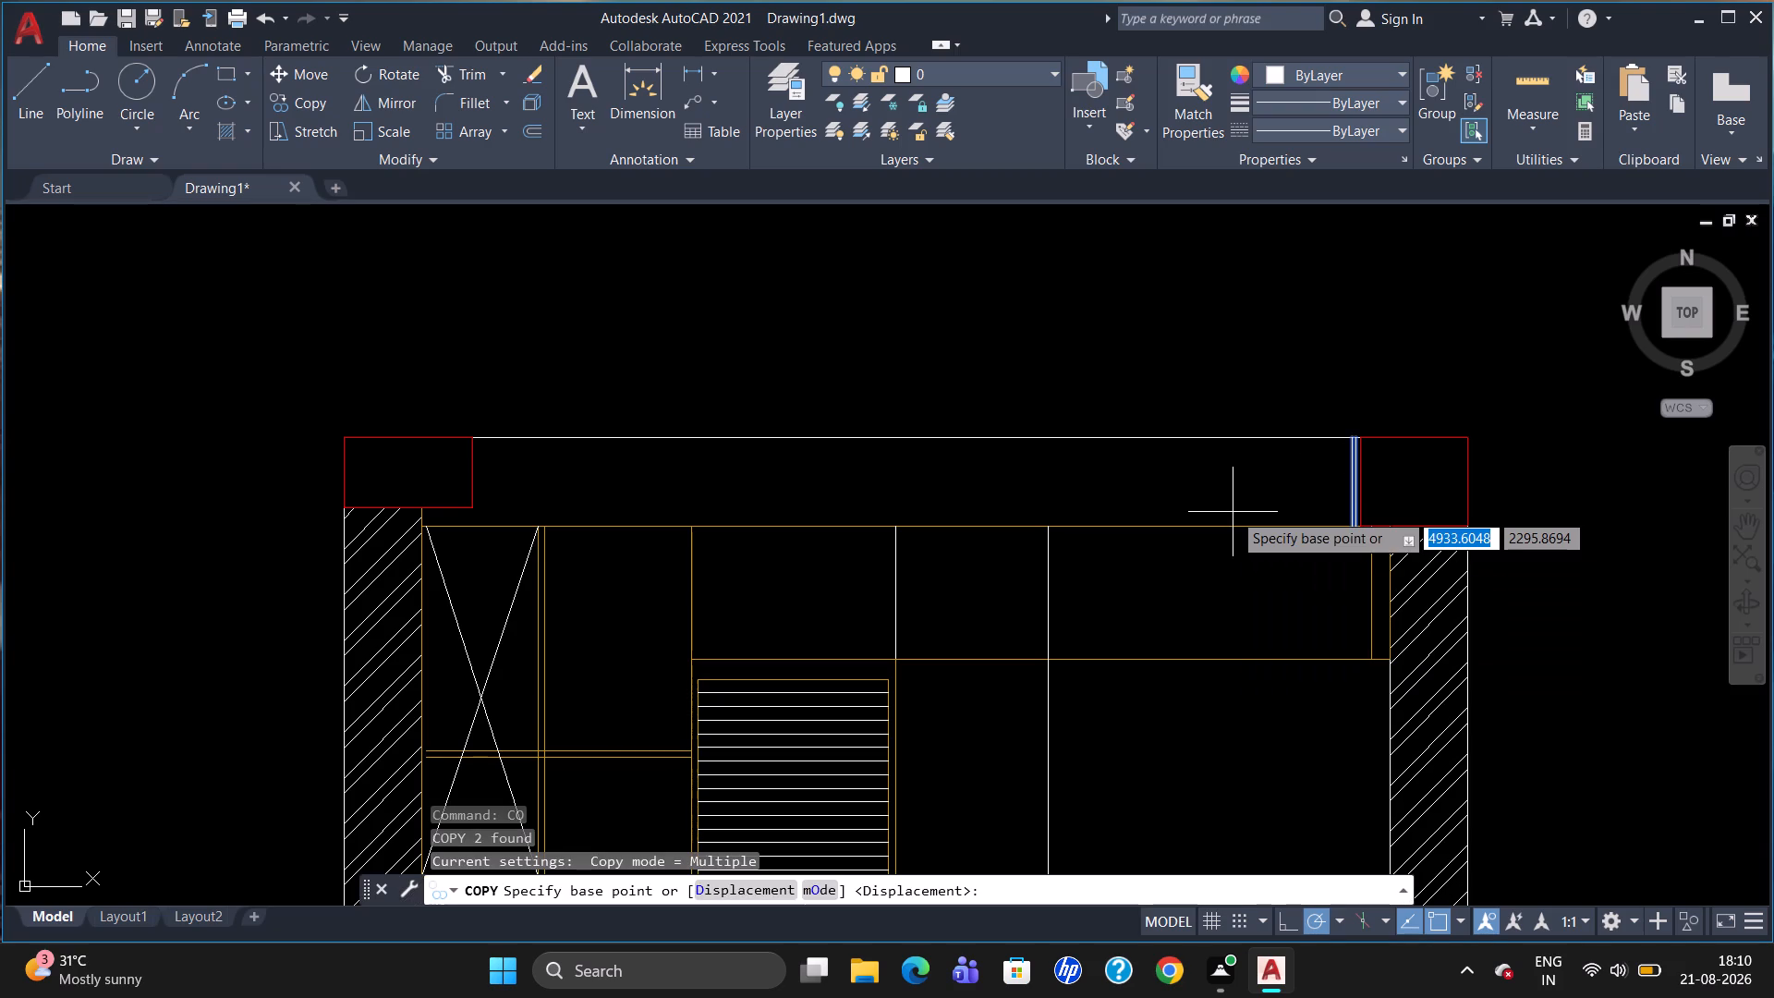
click(1352, 482)
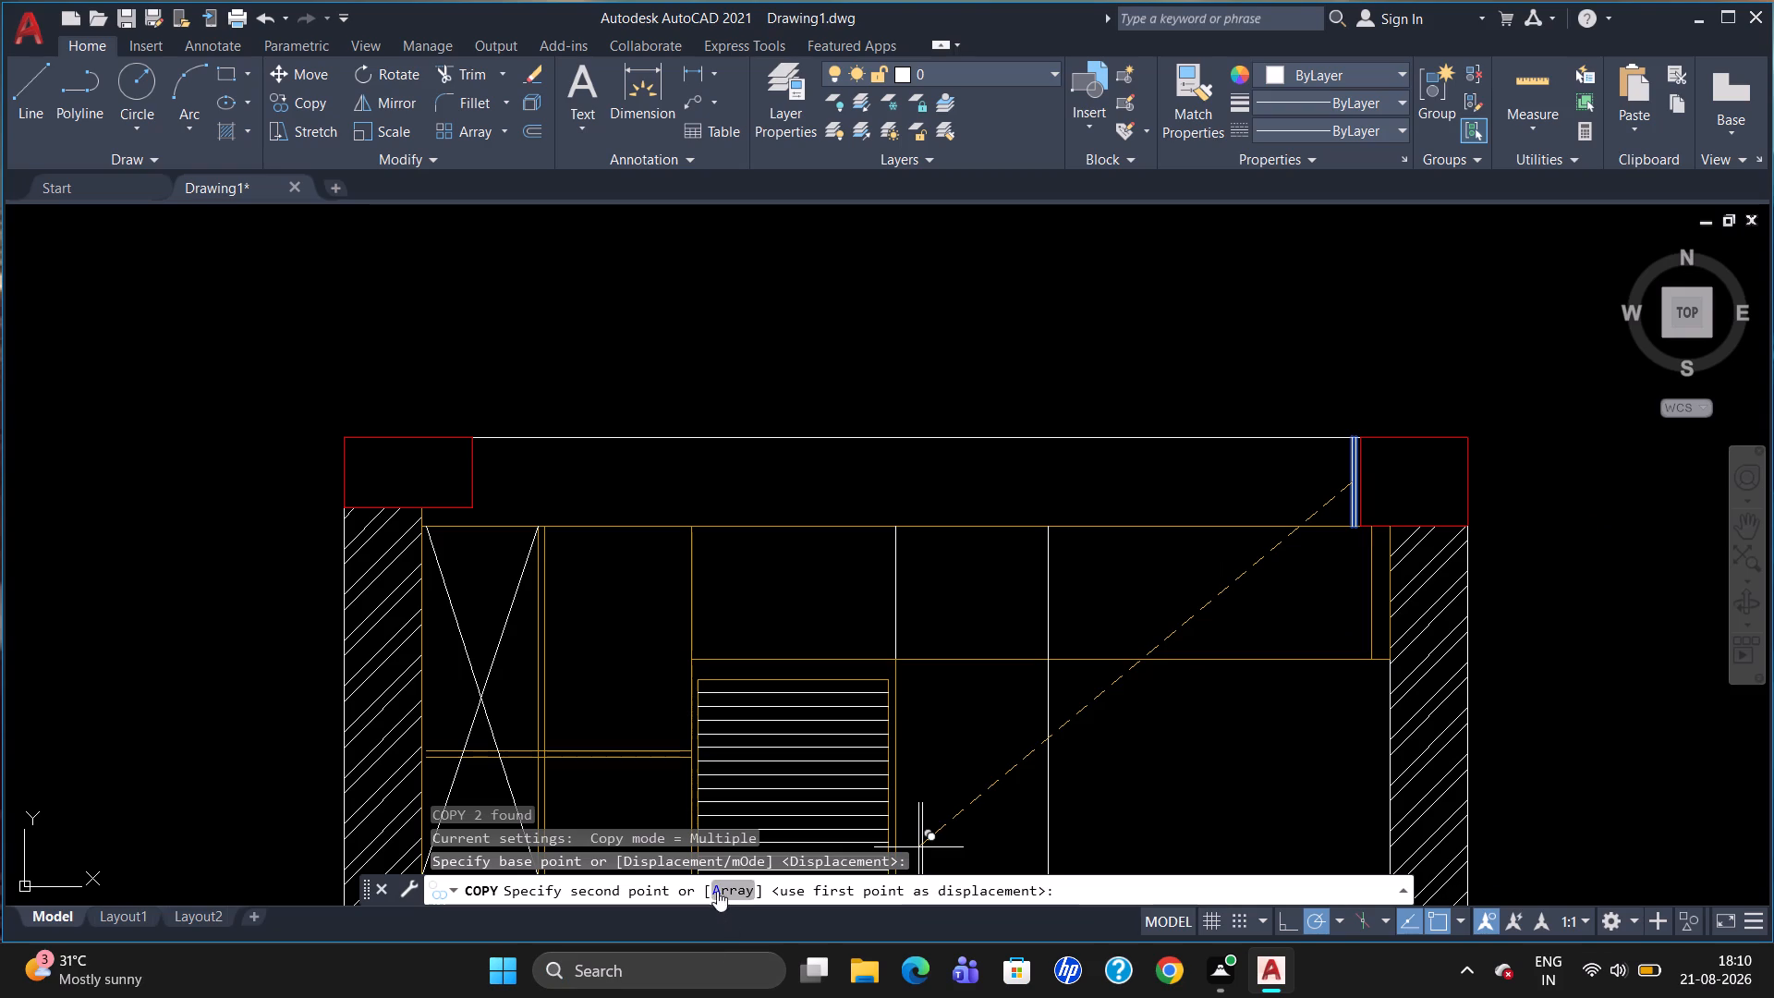
click(718, 891)
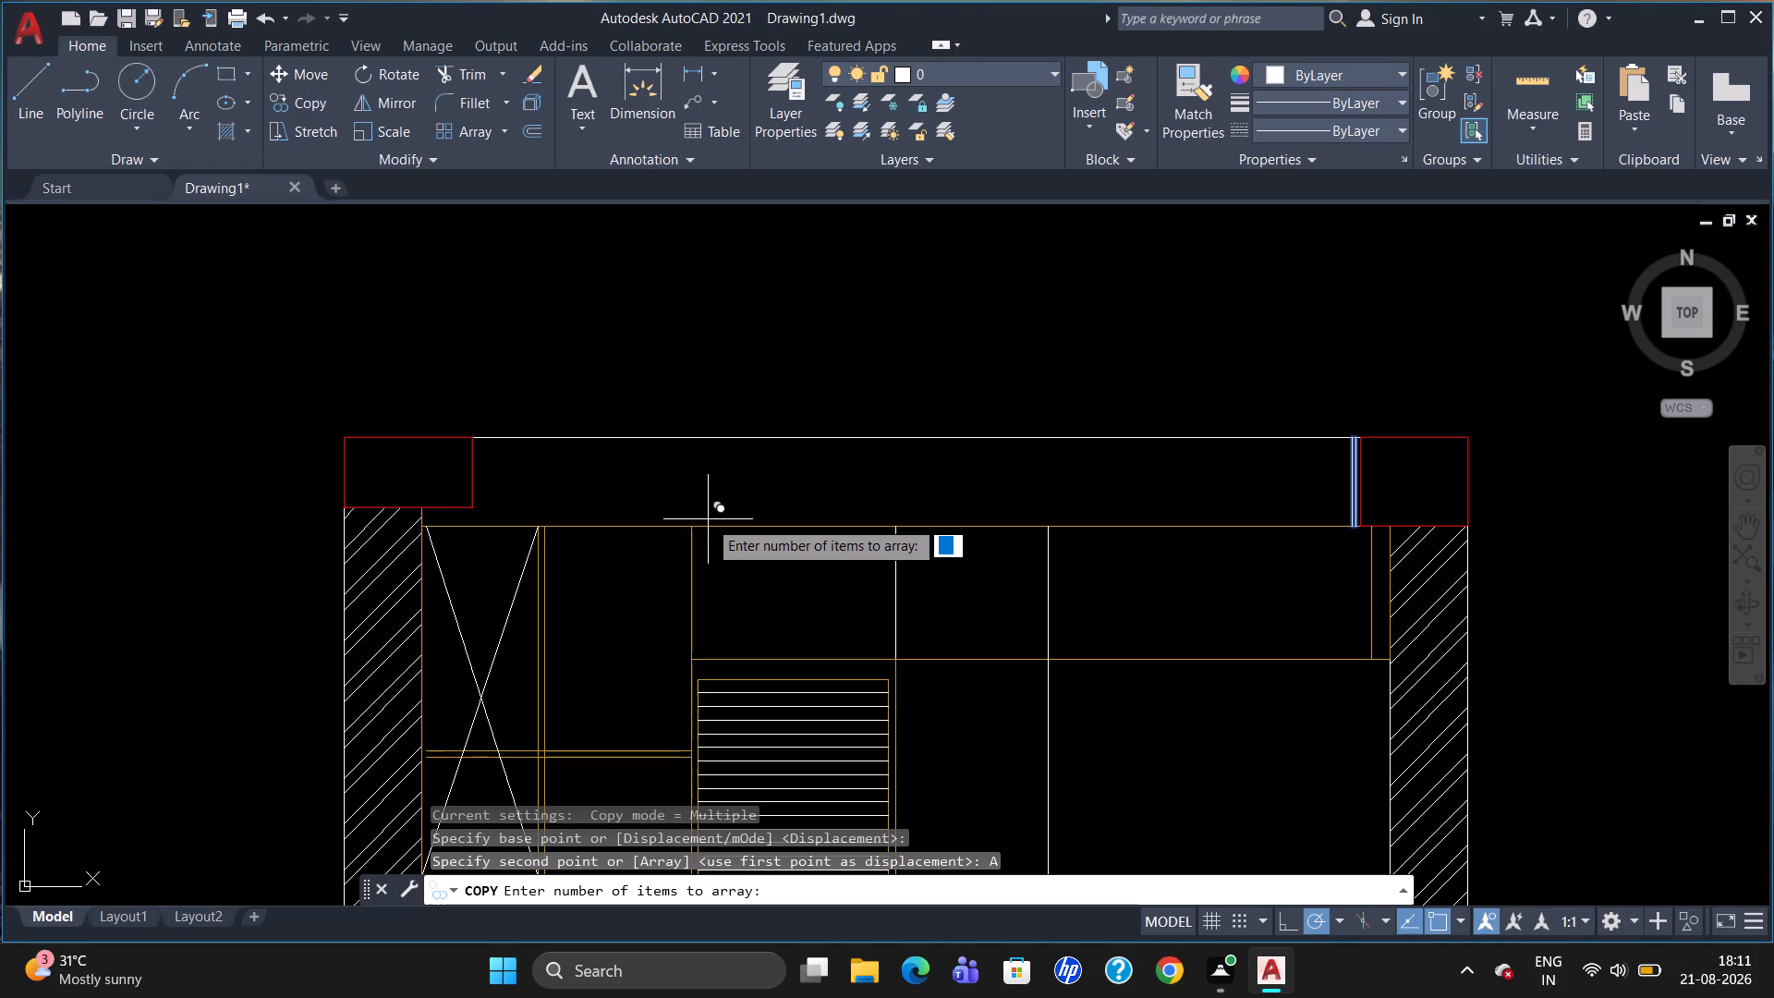
text(50)
key(Return)
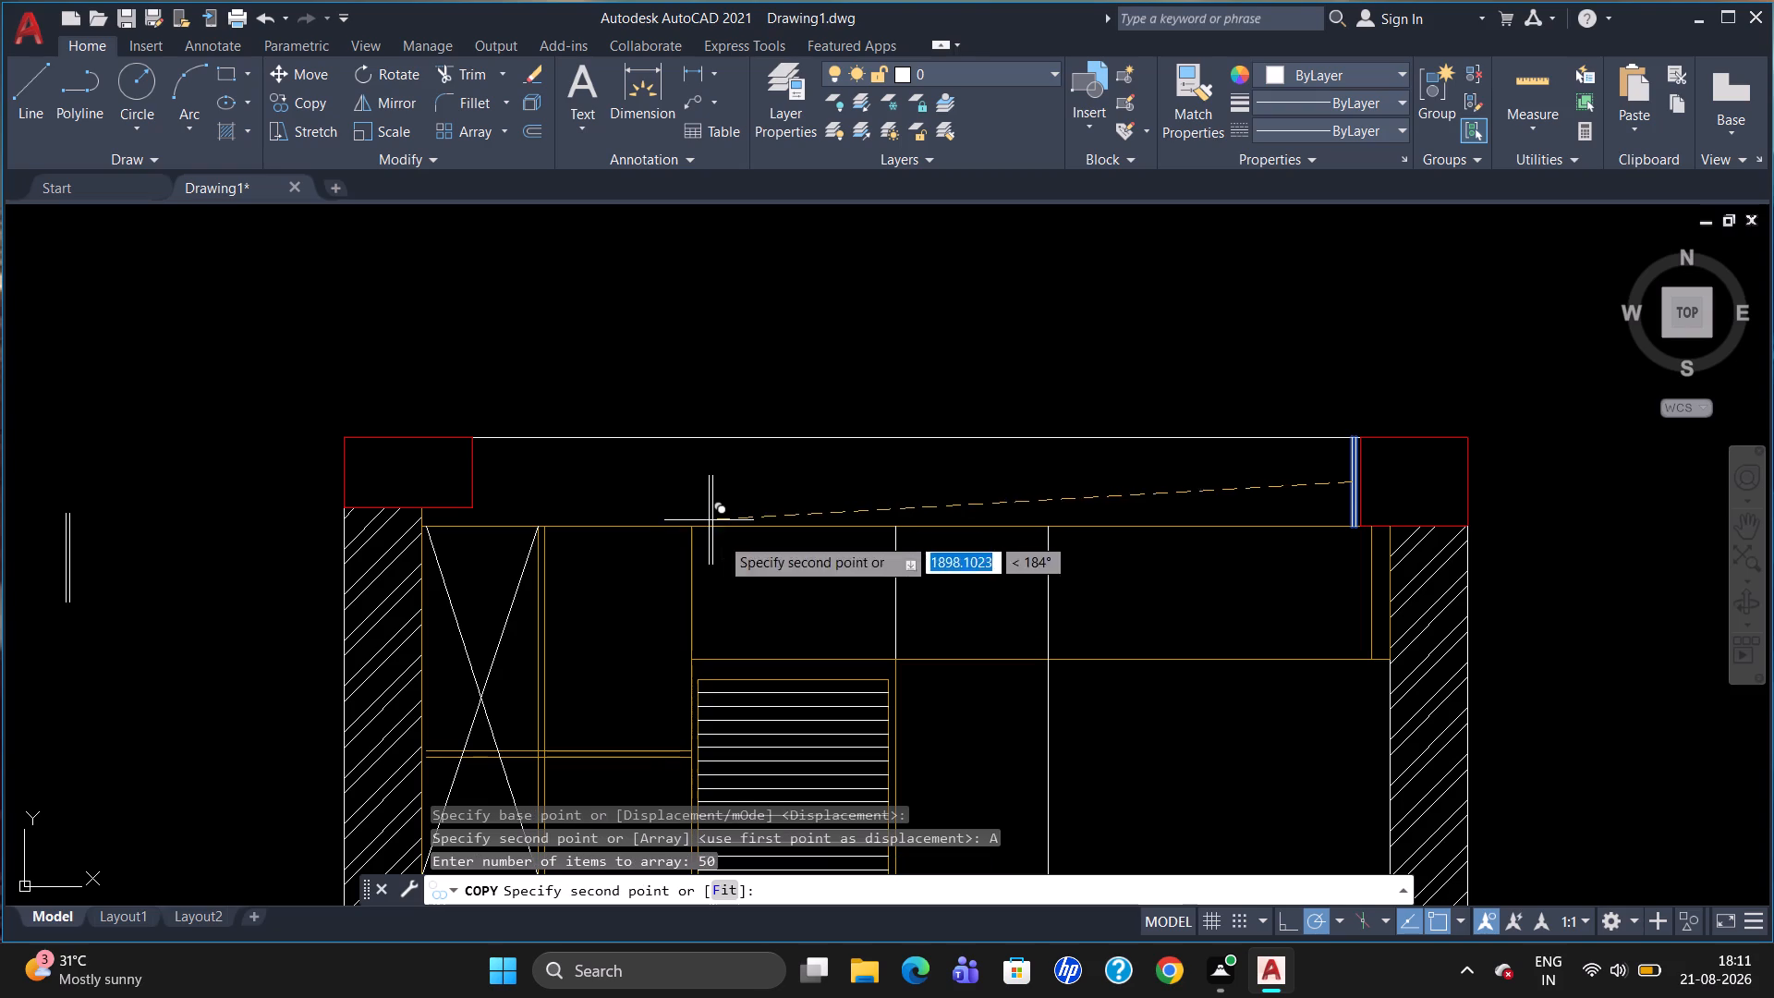
click(714, 891)
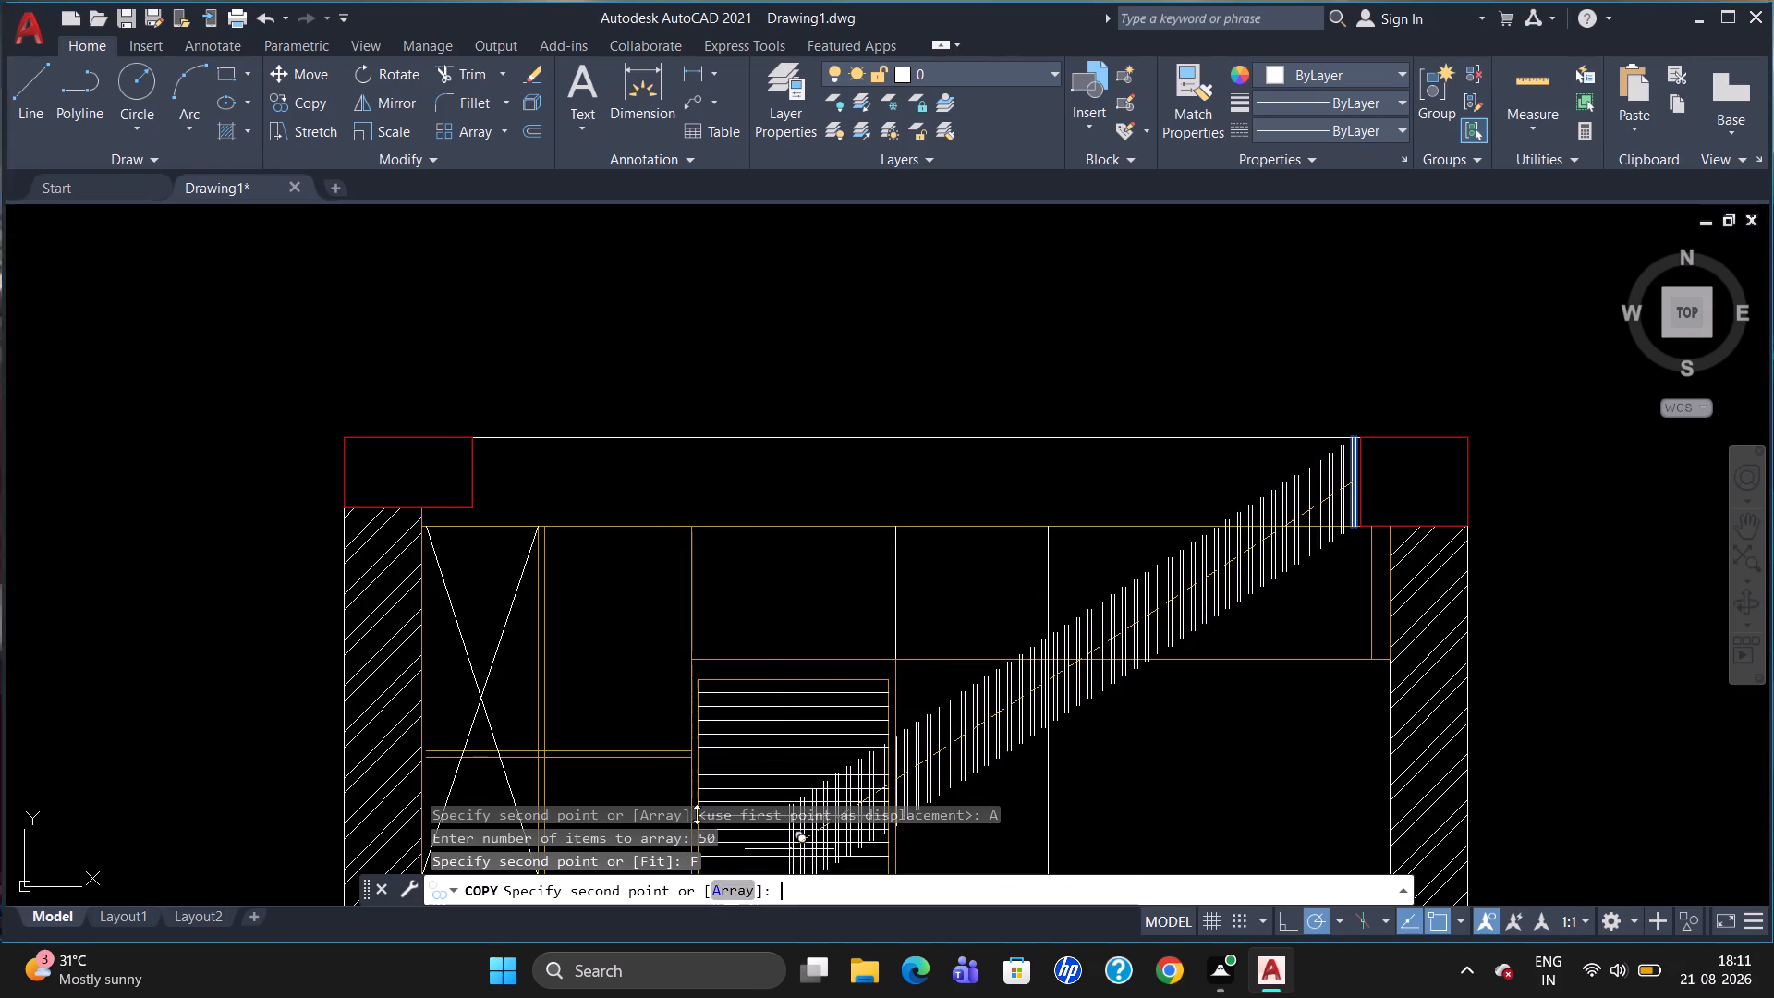
click(475, 485)
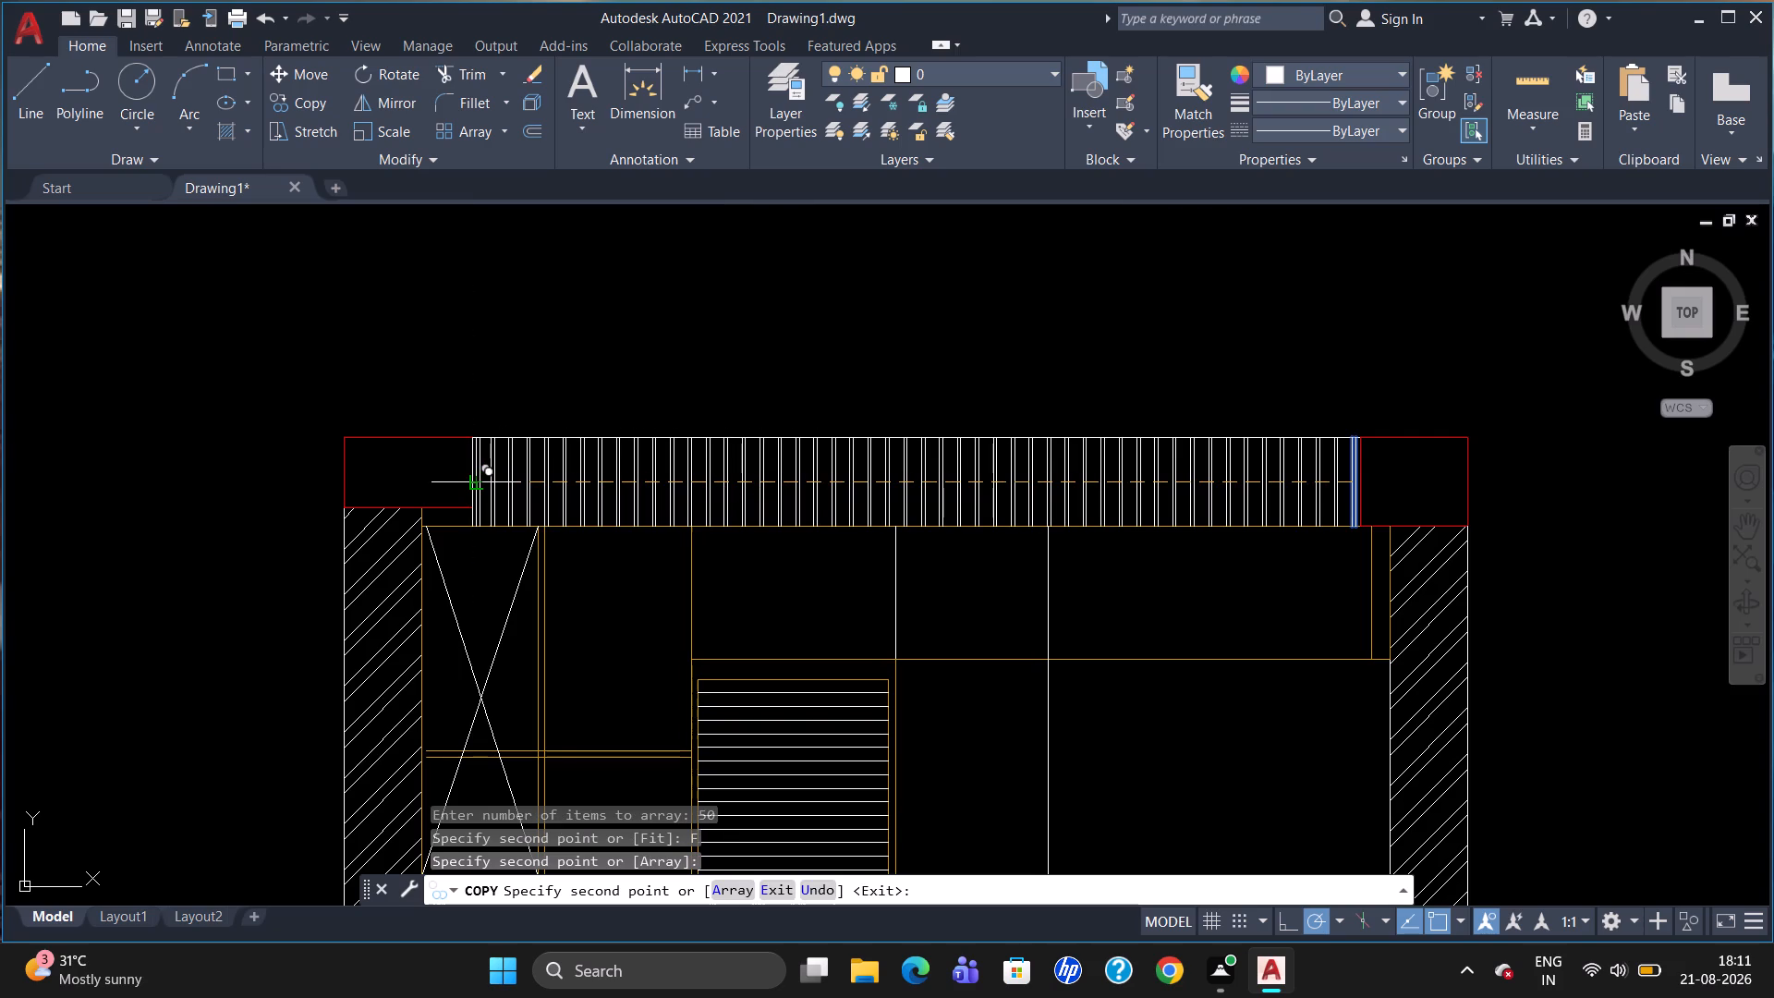
key(Escape)
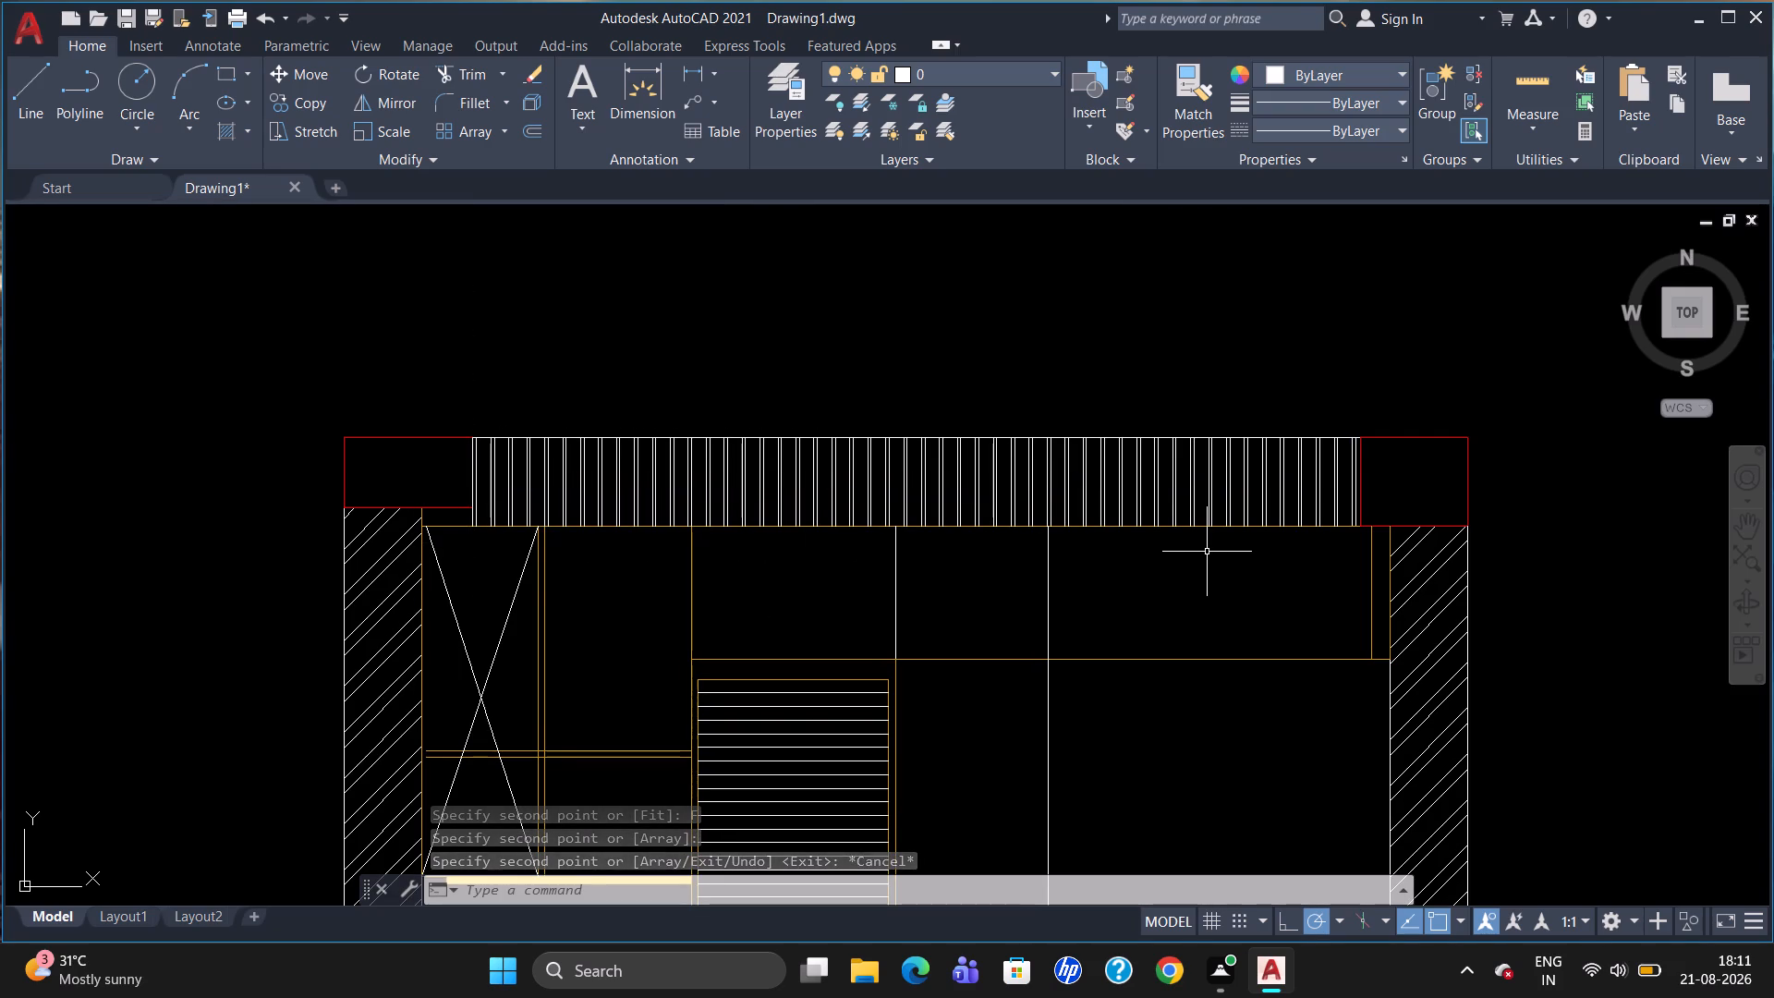
Break the leftmost vertical line of the array at the lower-right corner of the upper-left red rectangle.
scroll(419, 531, up, 1)
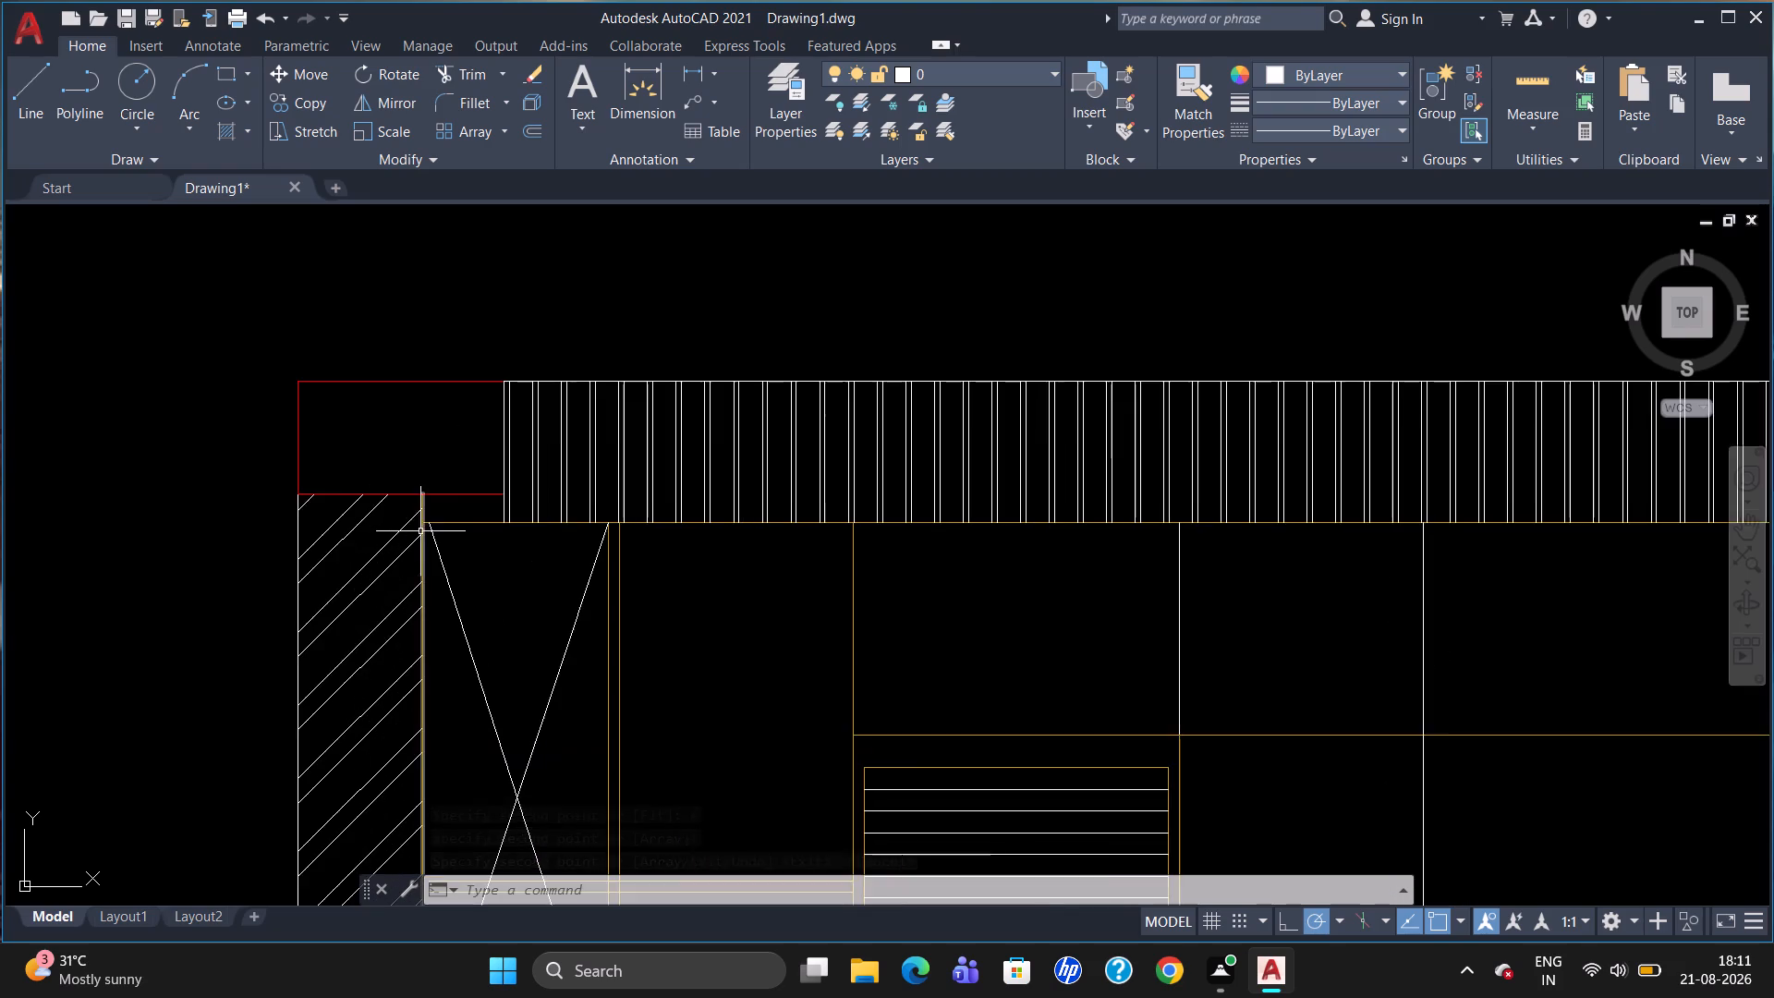
scroll(424, 531, up, 1)
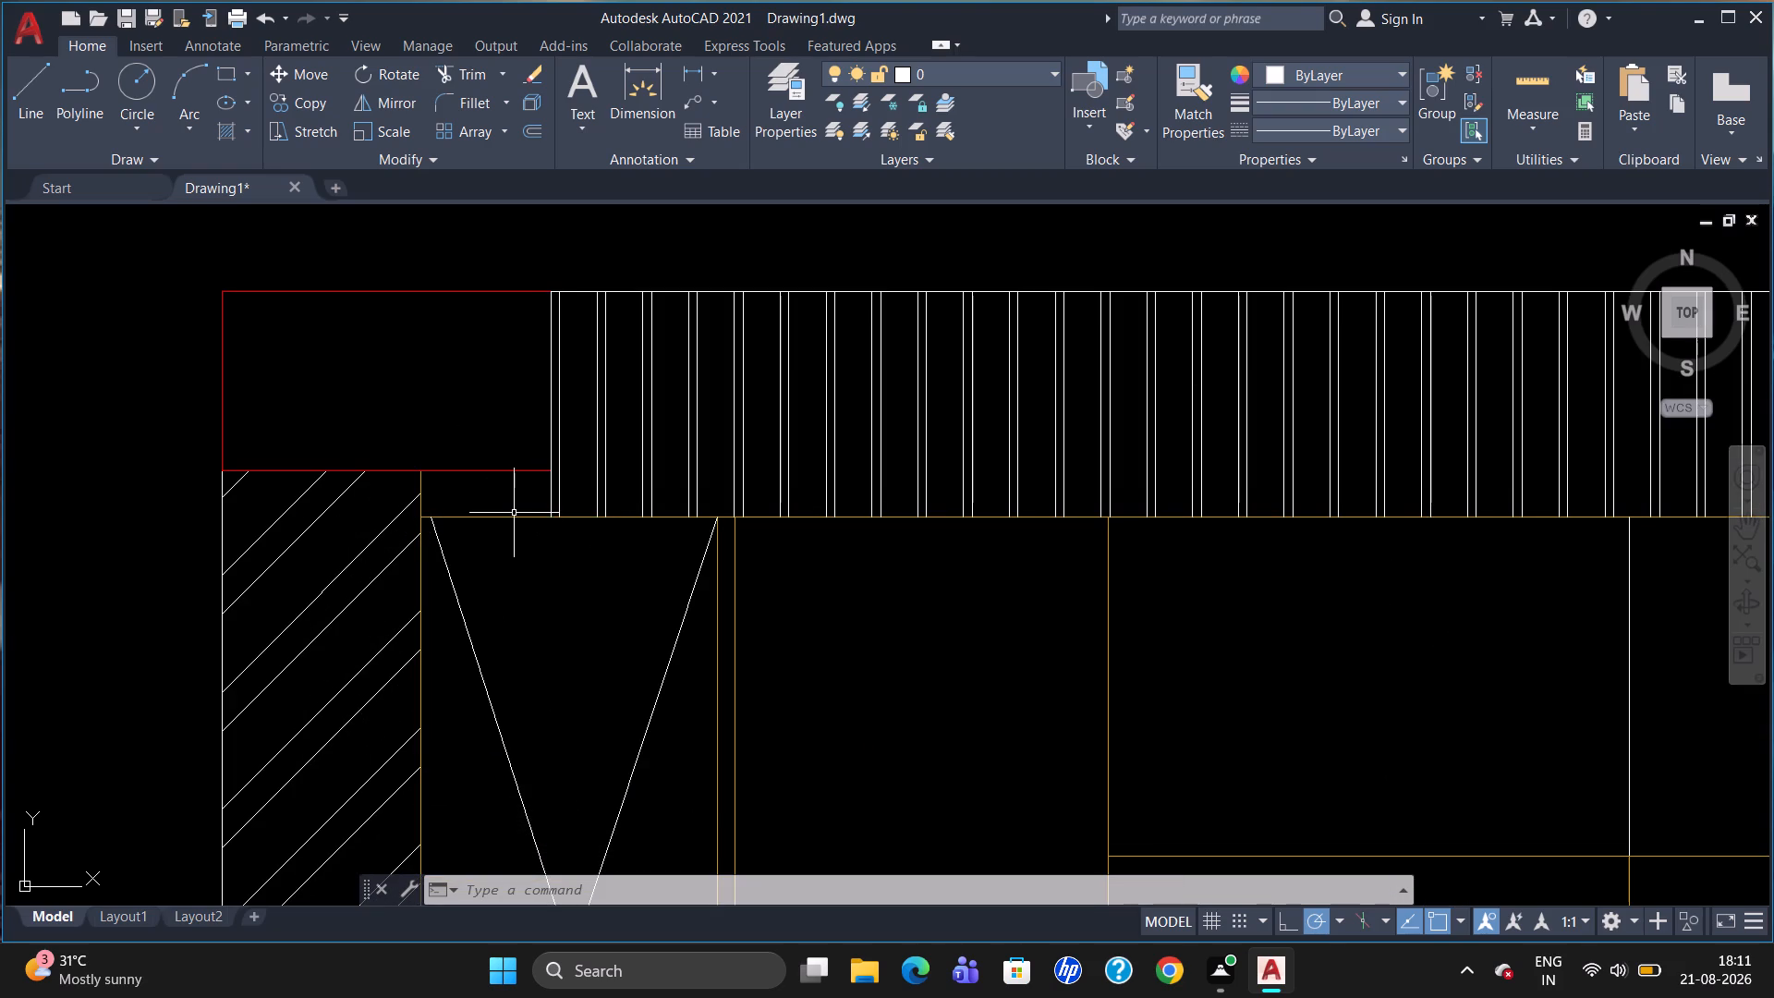
text(BR)
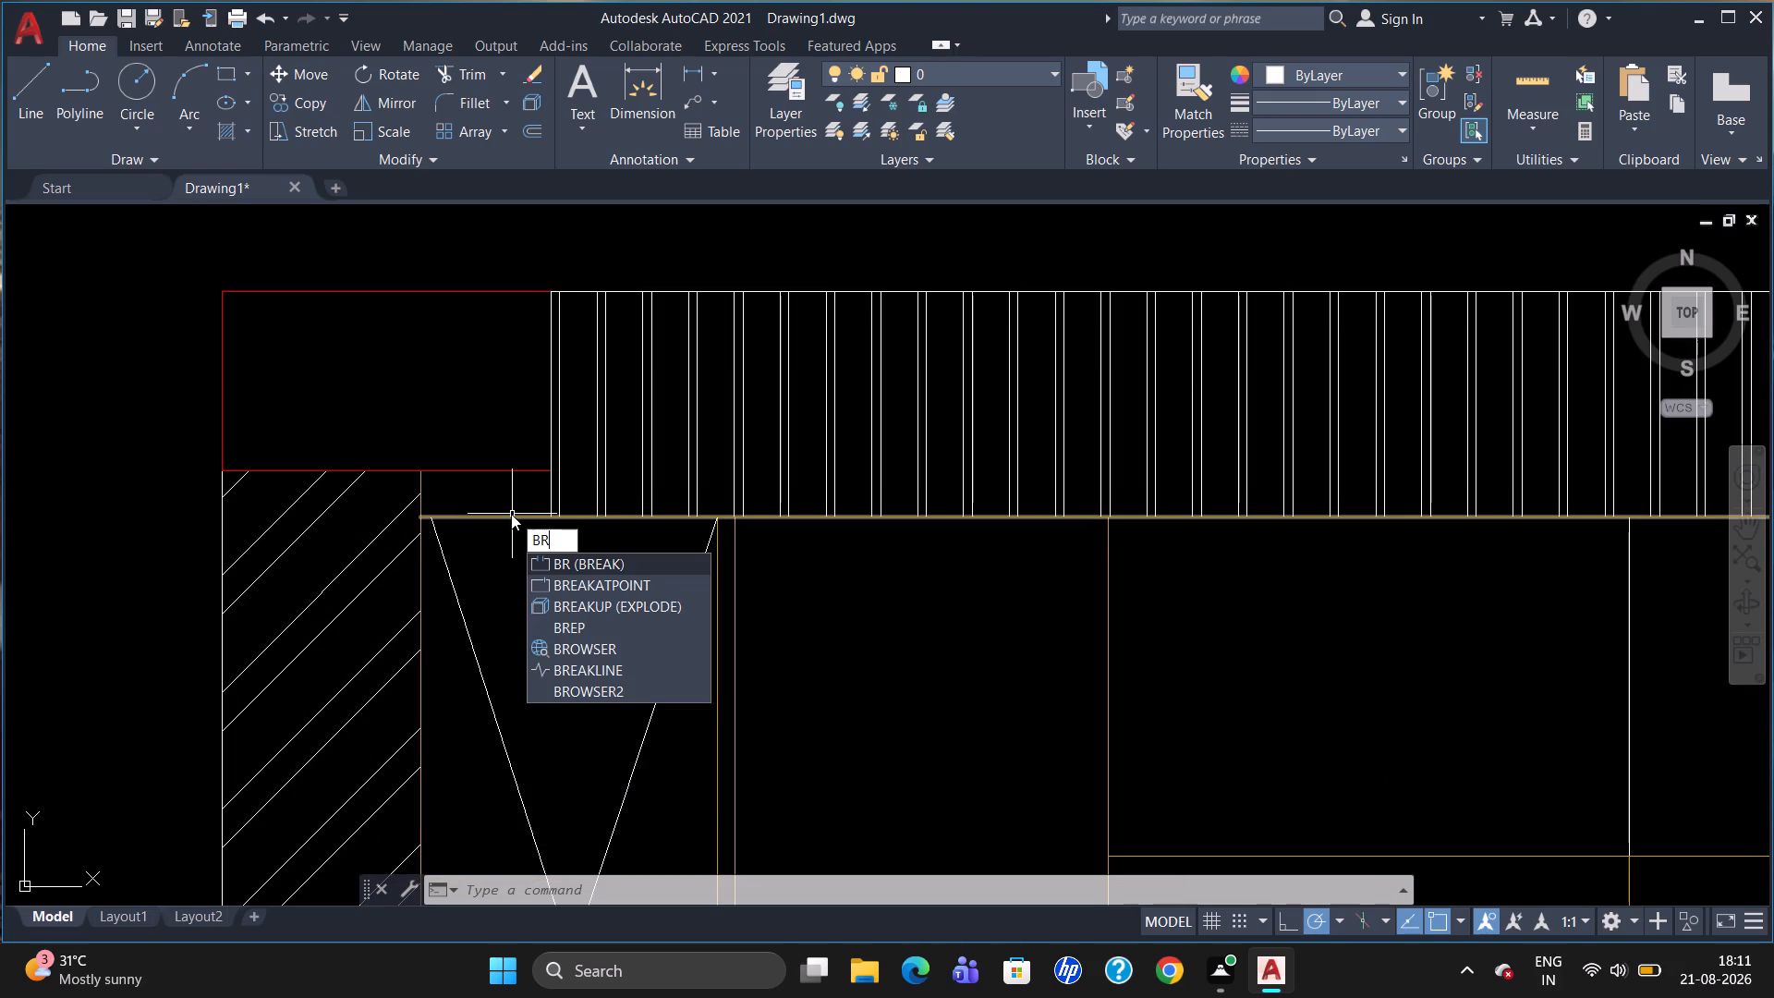
click(568, 584)
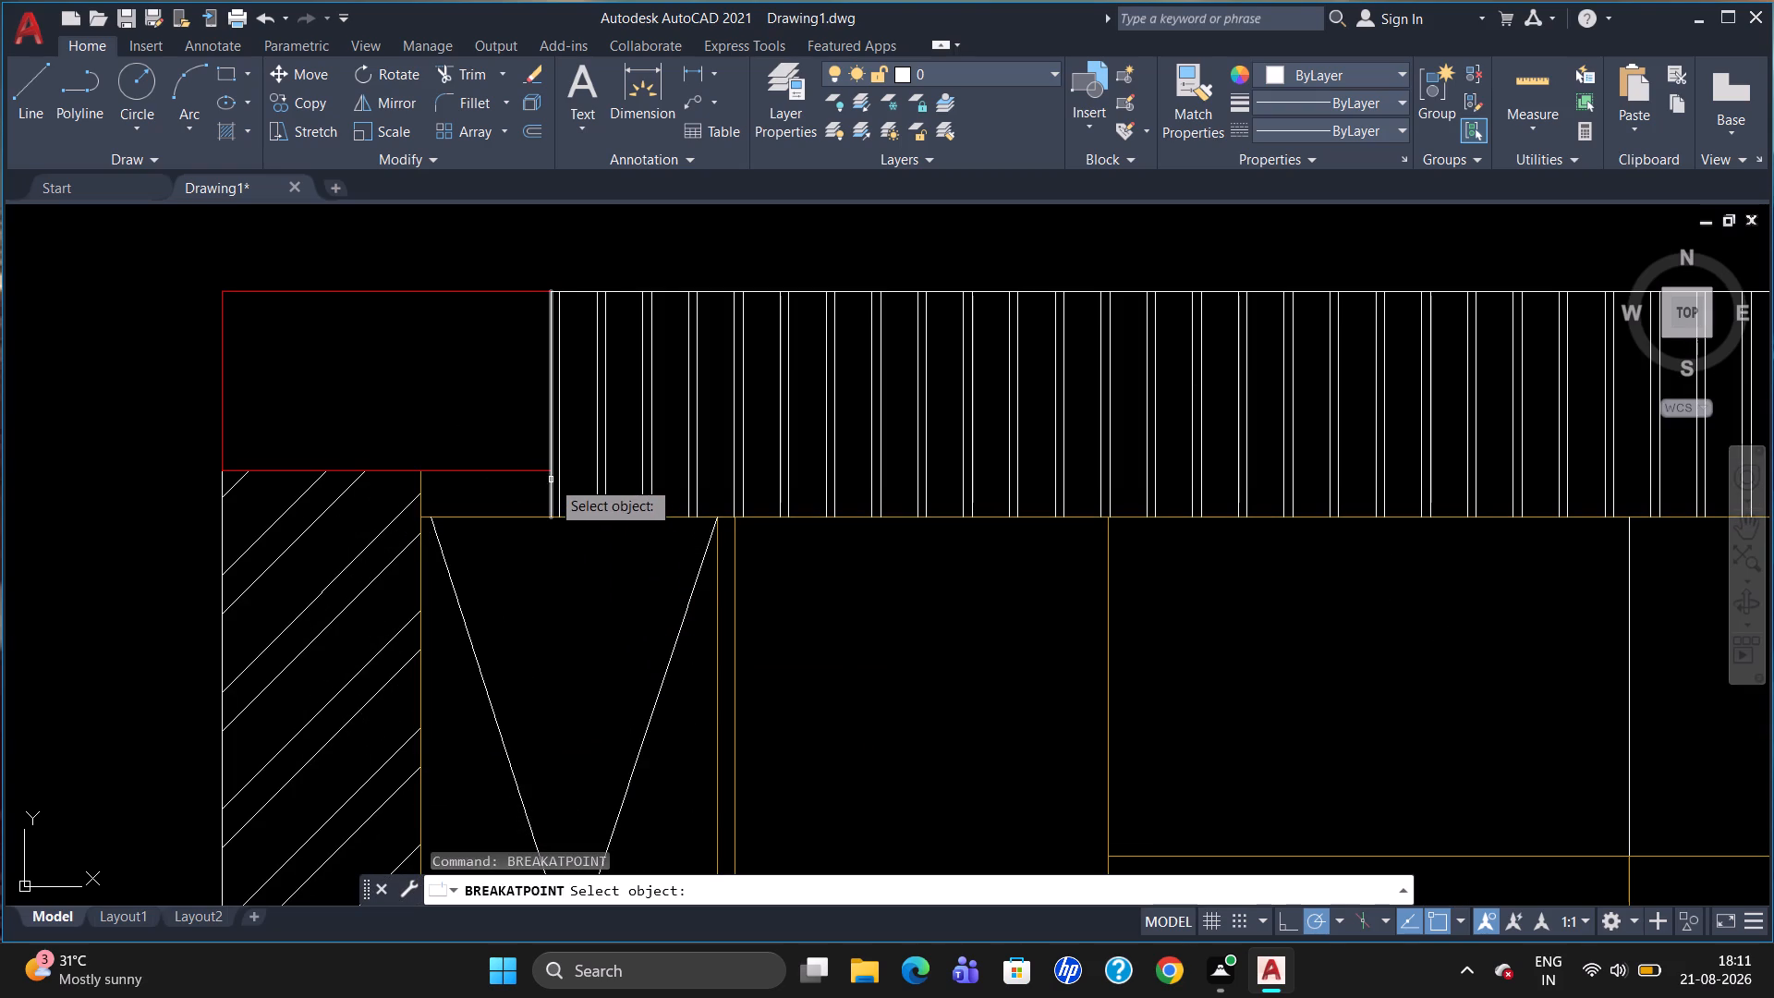
click(550, 477)
click(550, 473)
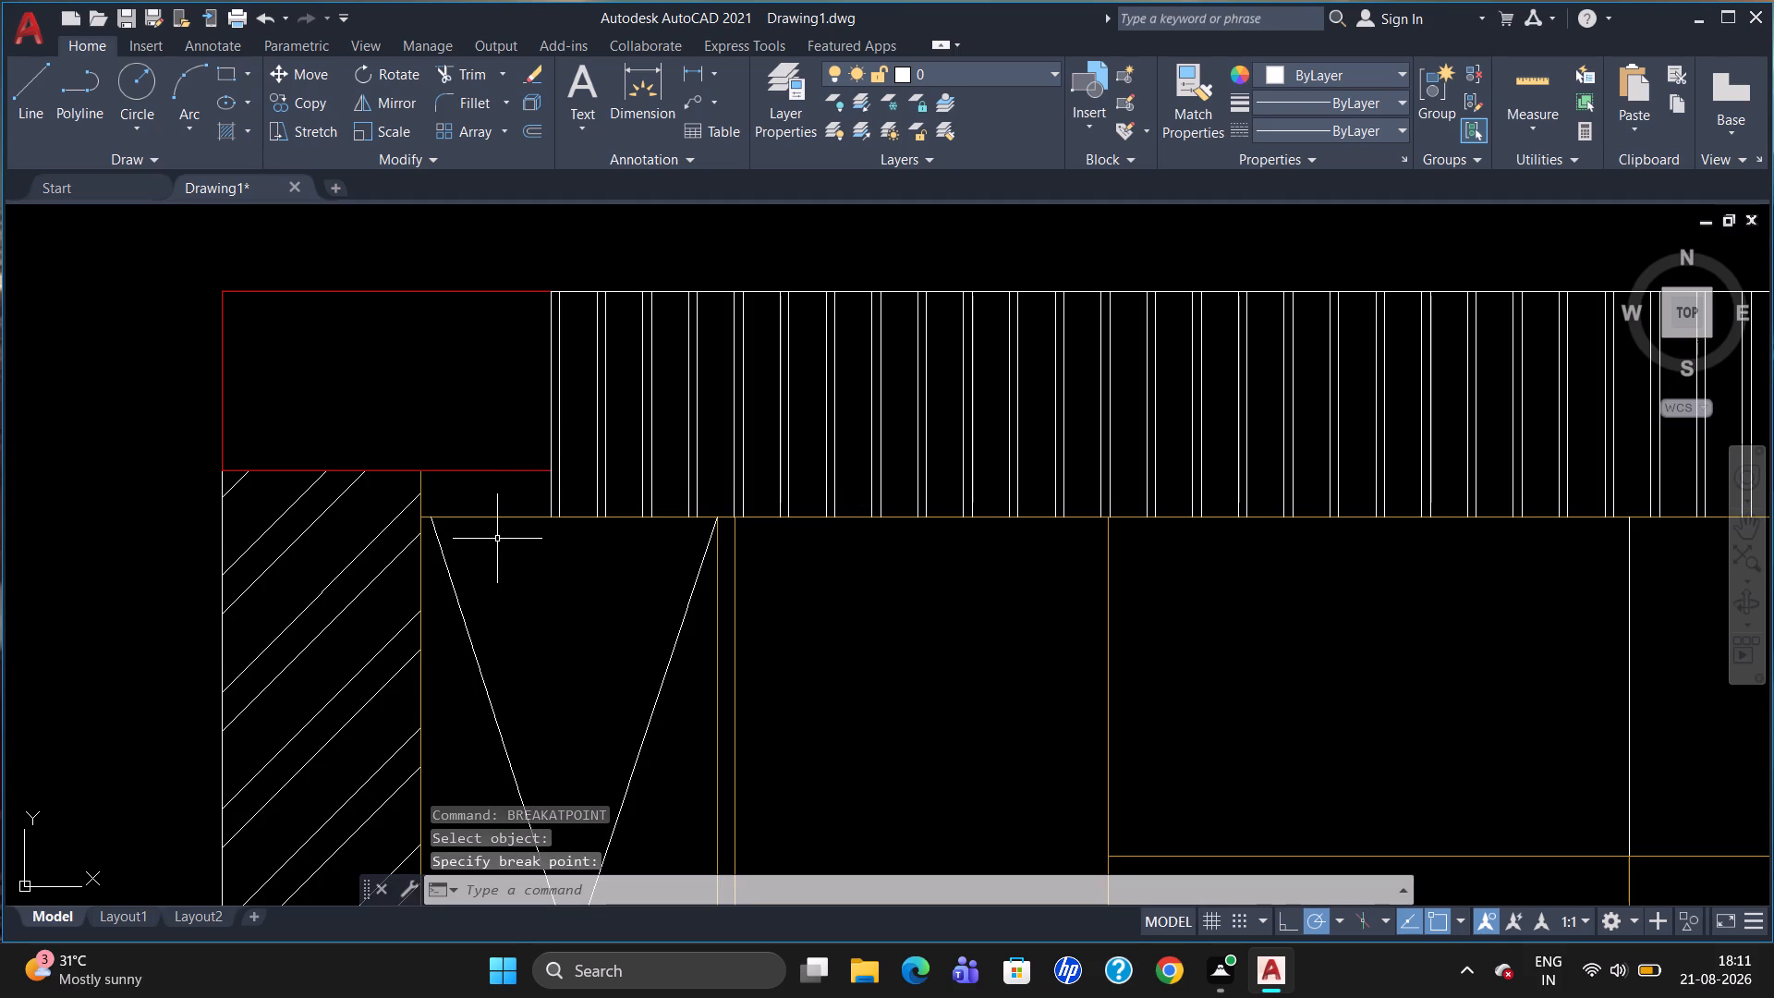
Measure the gap between the two leftmost line pairs in the top band with a linear dimension.
text(DLI)
key(Return)
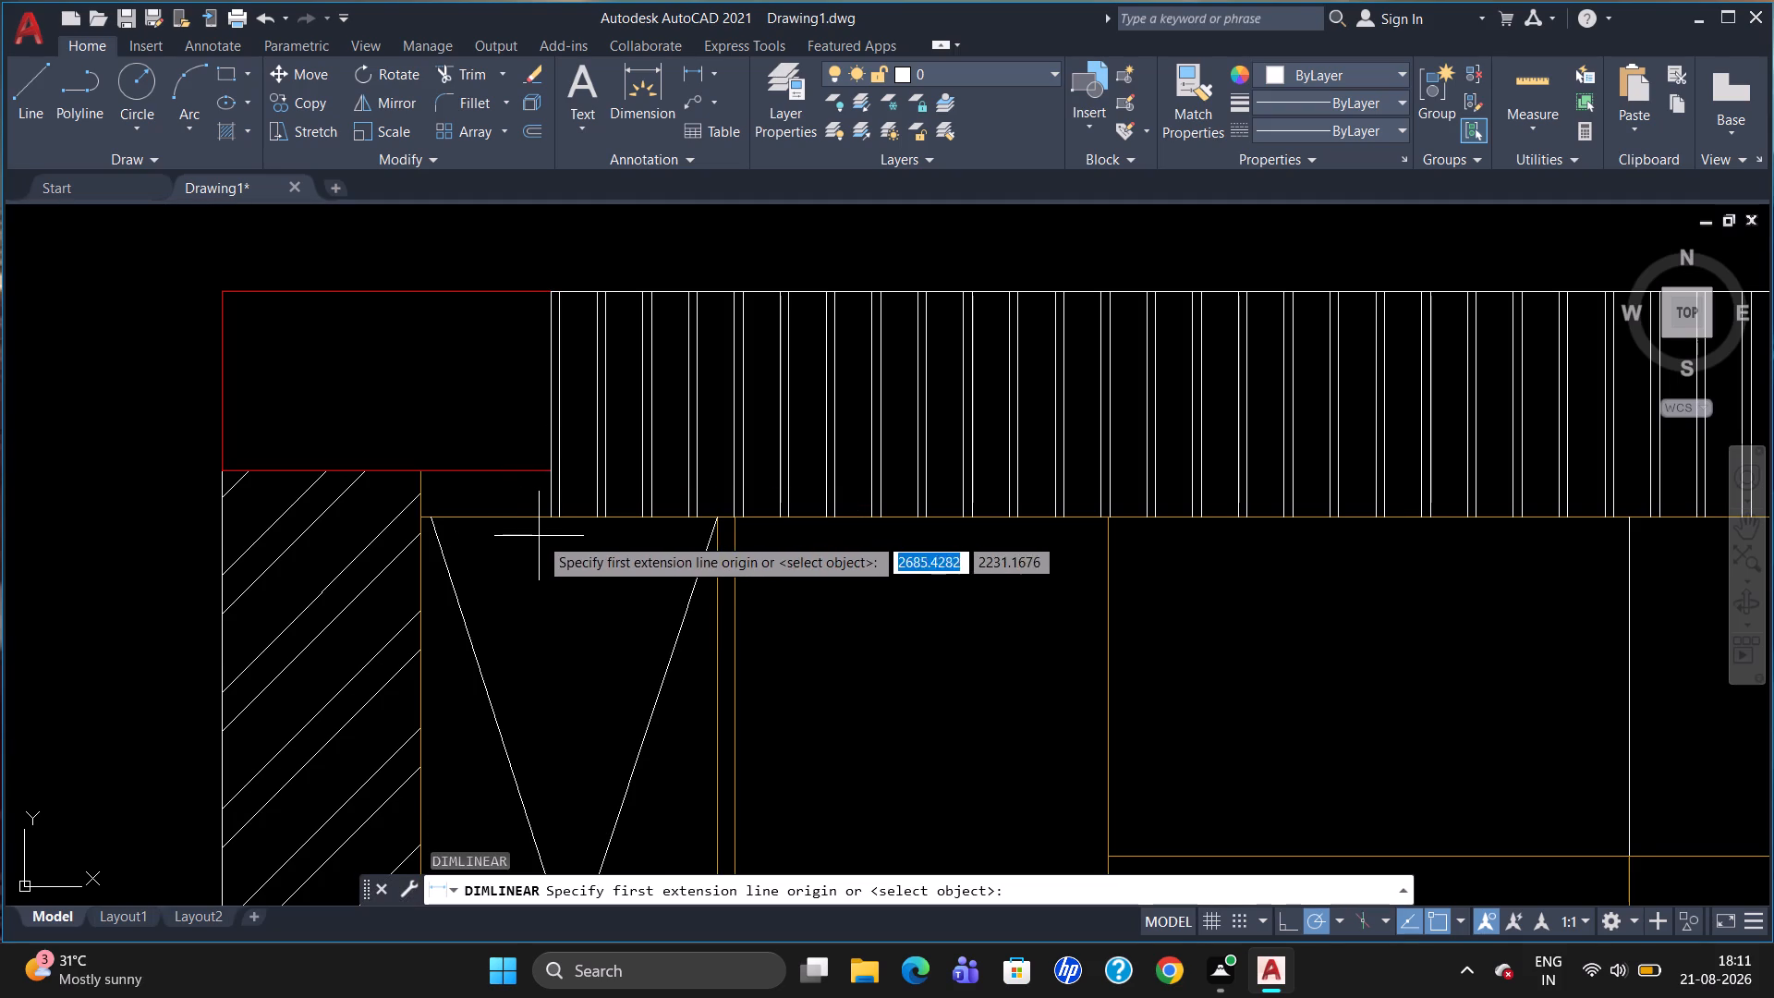
click(556, 521)
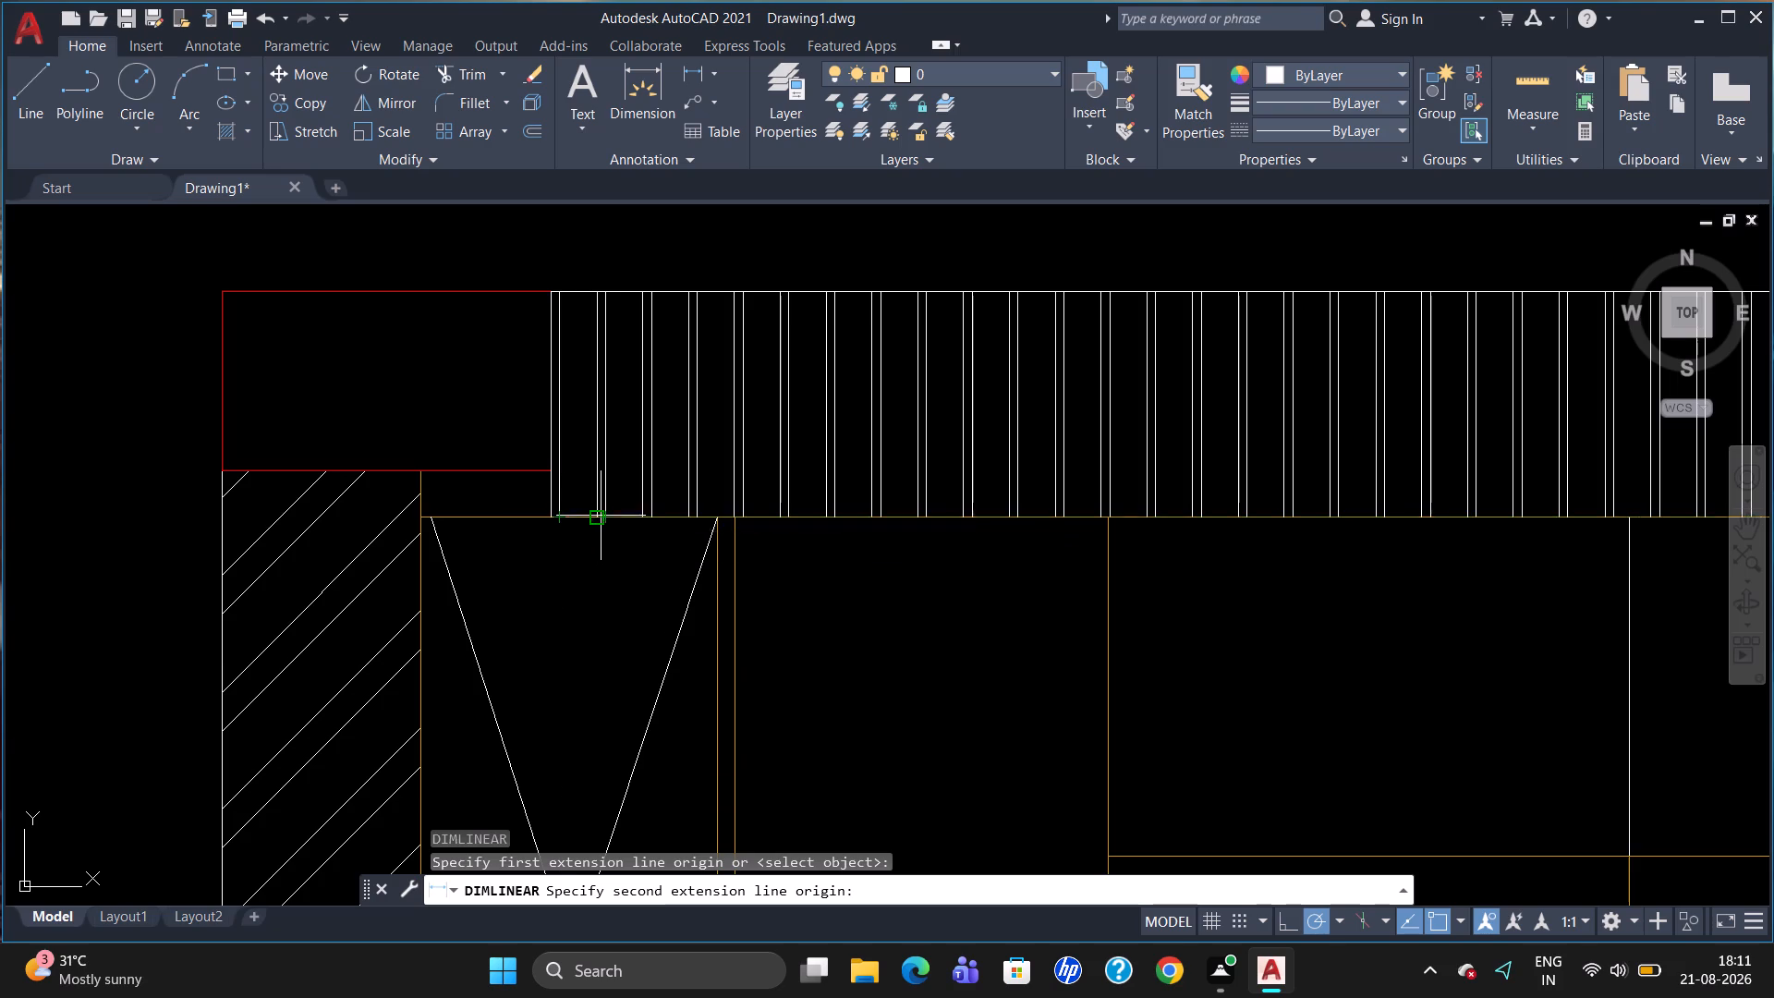
click(598, 516)
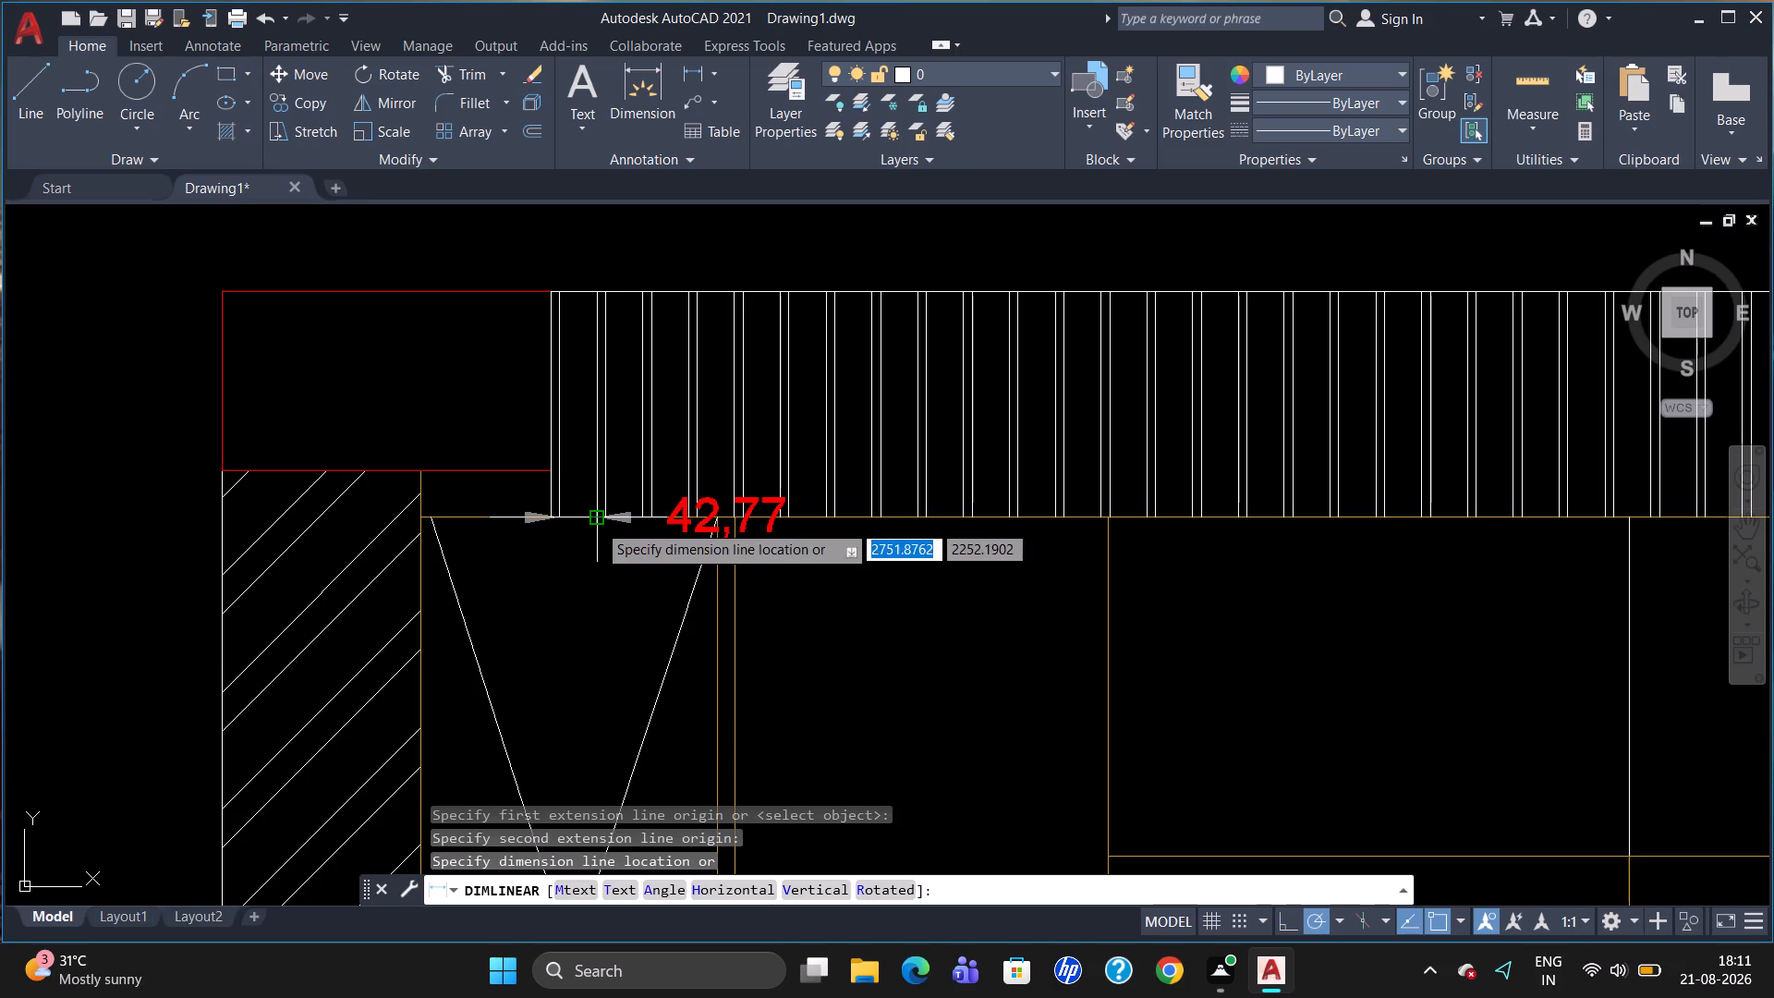
key(Escape)
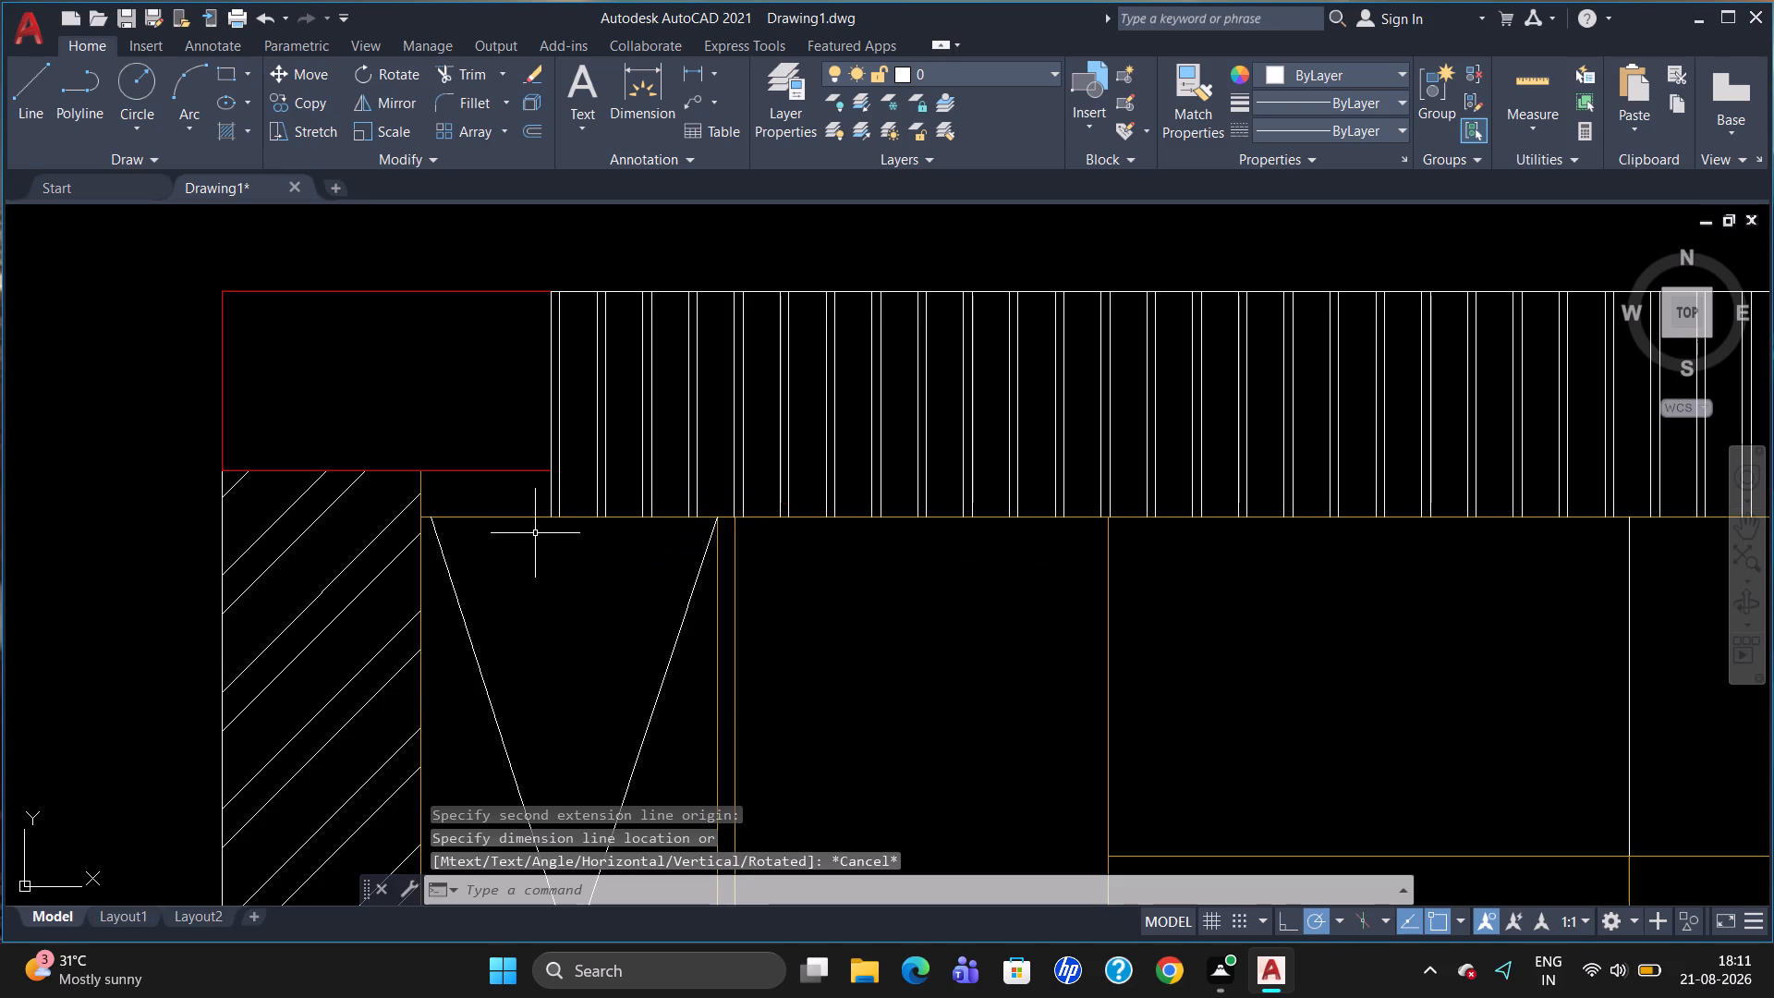
Offset the short broken-off line segment below the upper-left red rectangle by 42.77, toward the left.
key(o)
key(Return)
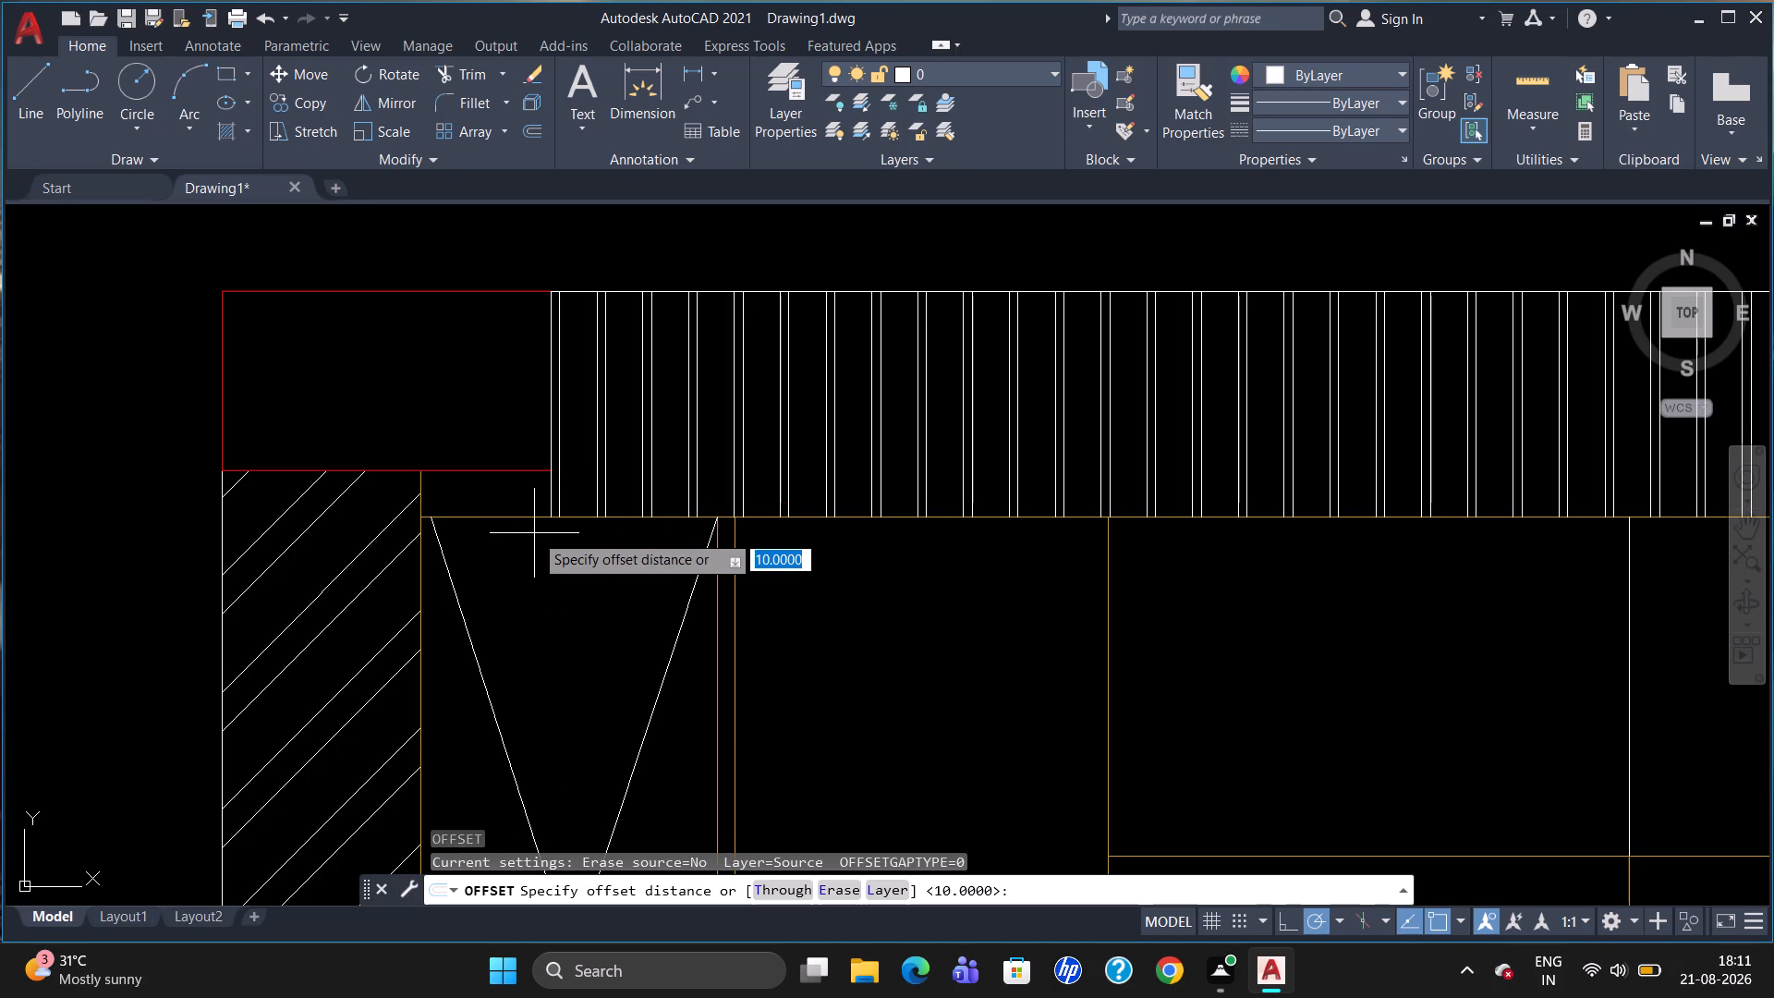
key(4)
text(2.)
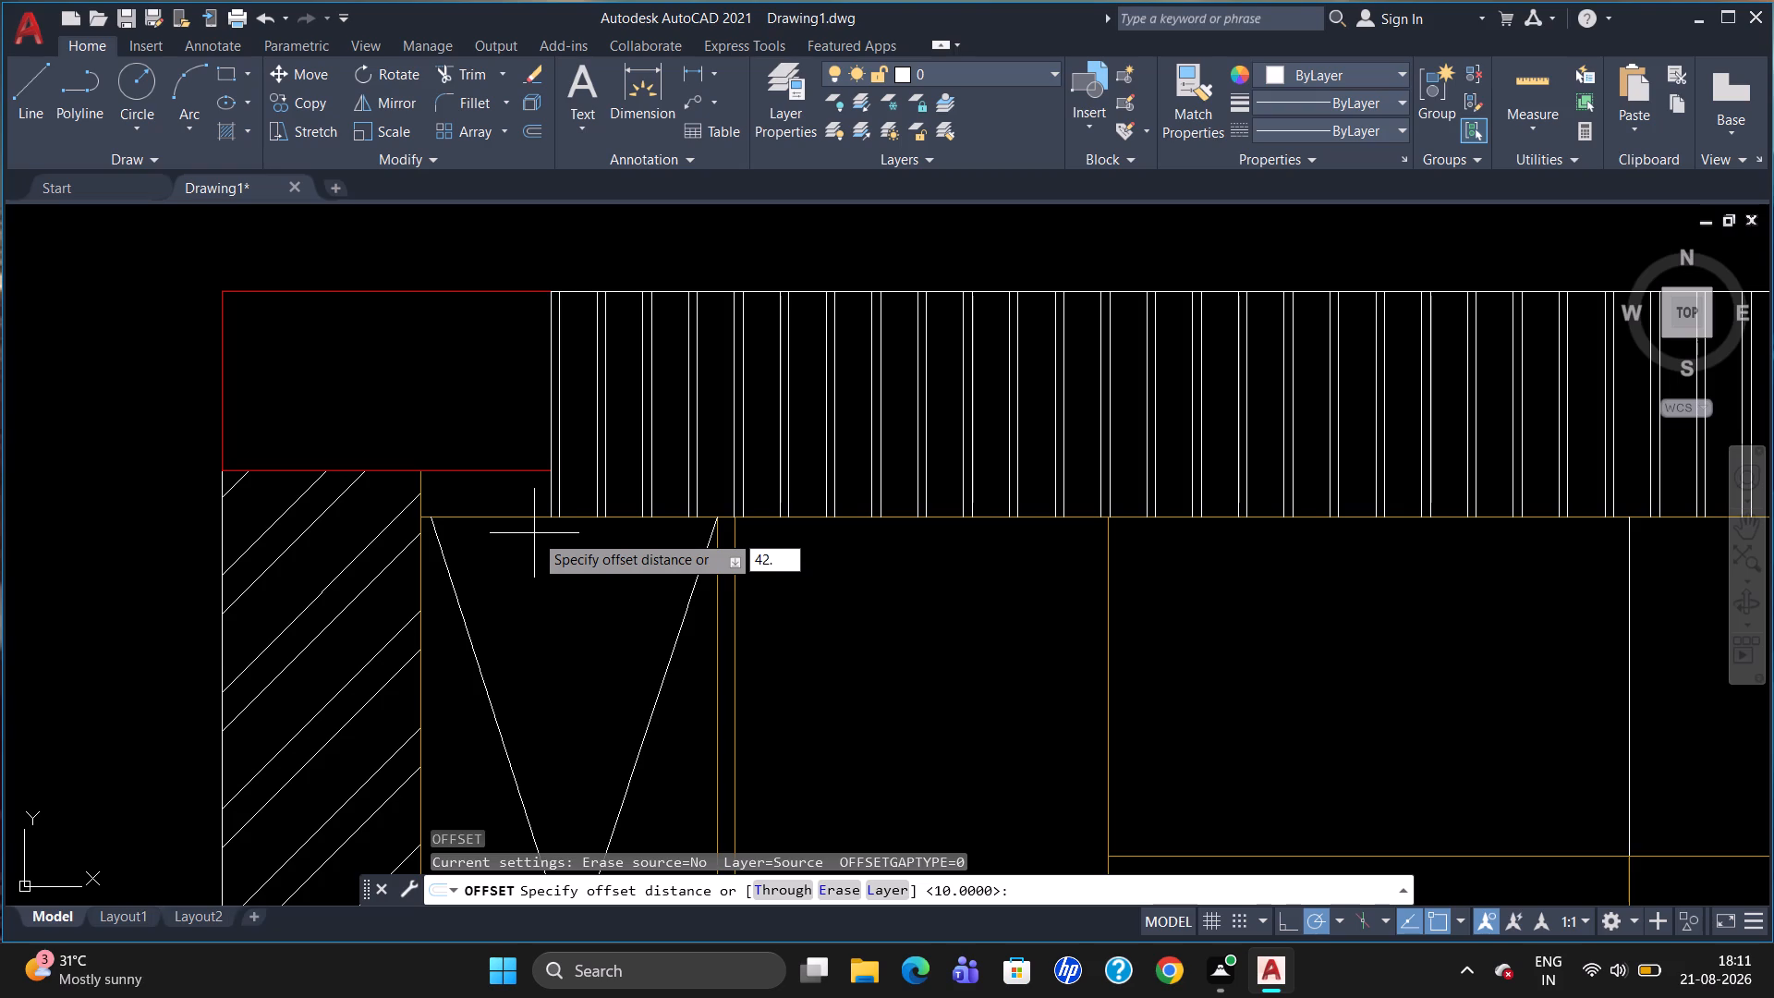
text(77)
key(Return)
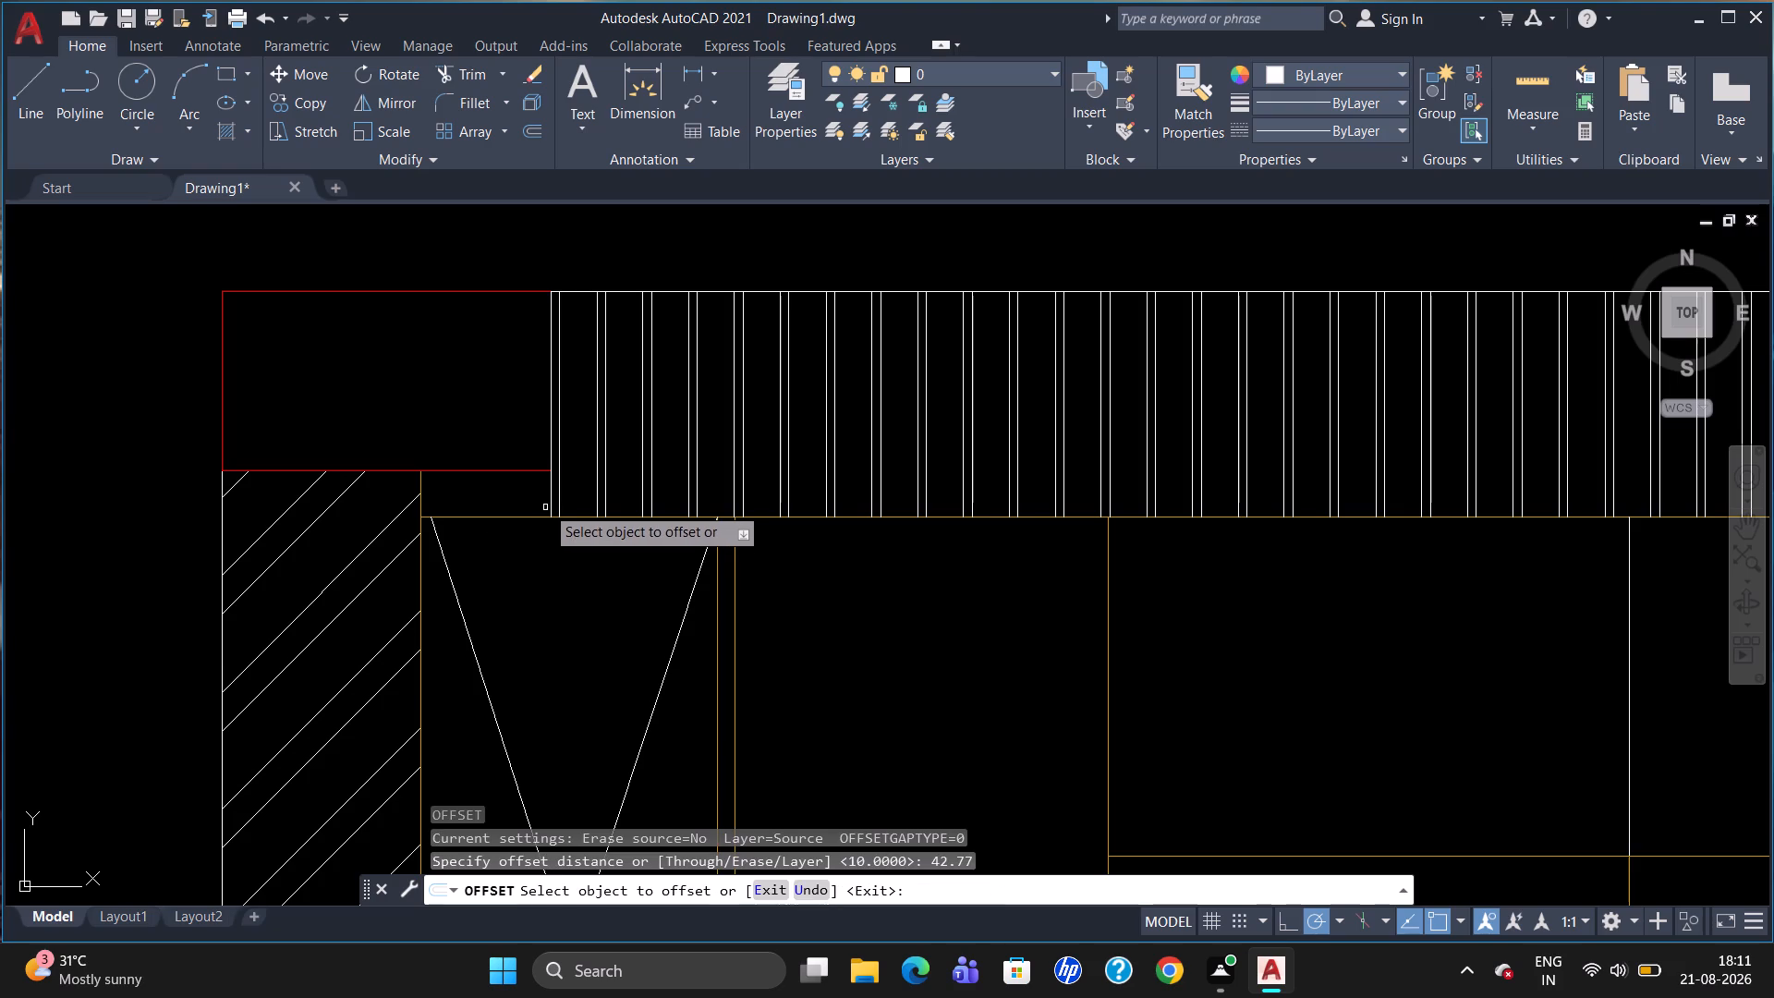
click(550, 494)
click(537, 493)
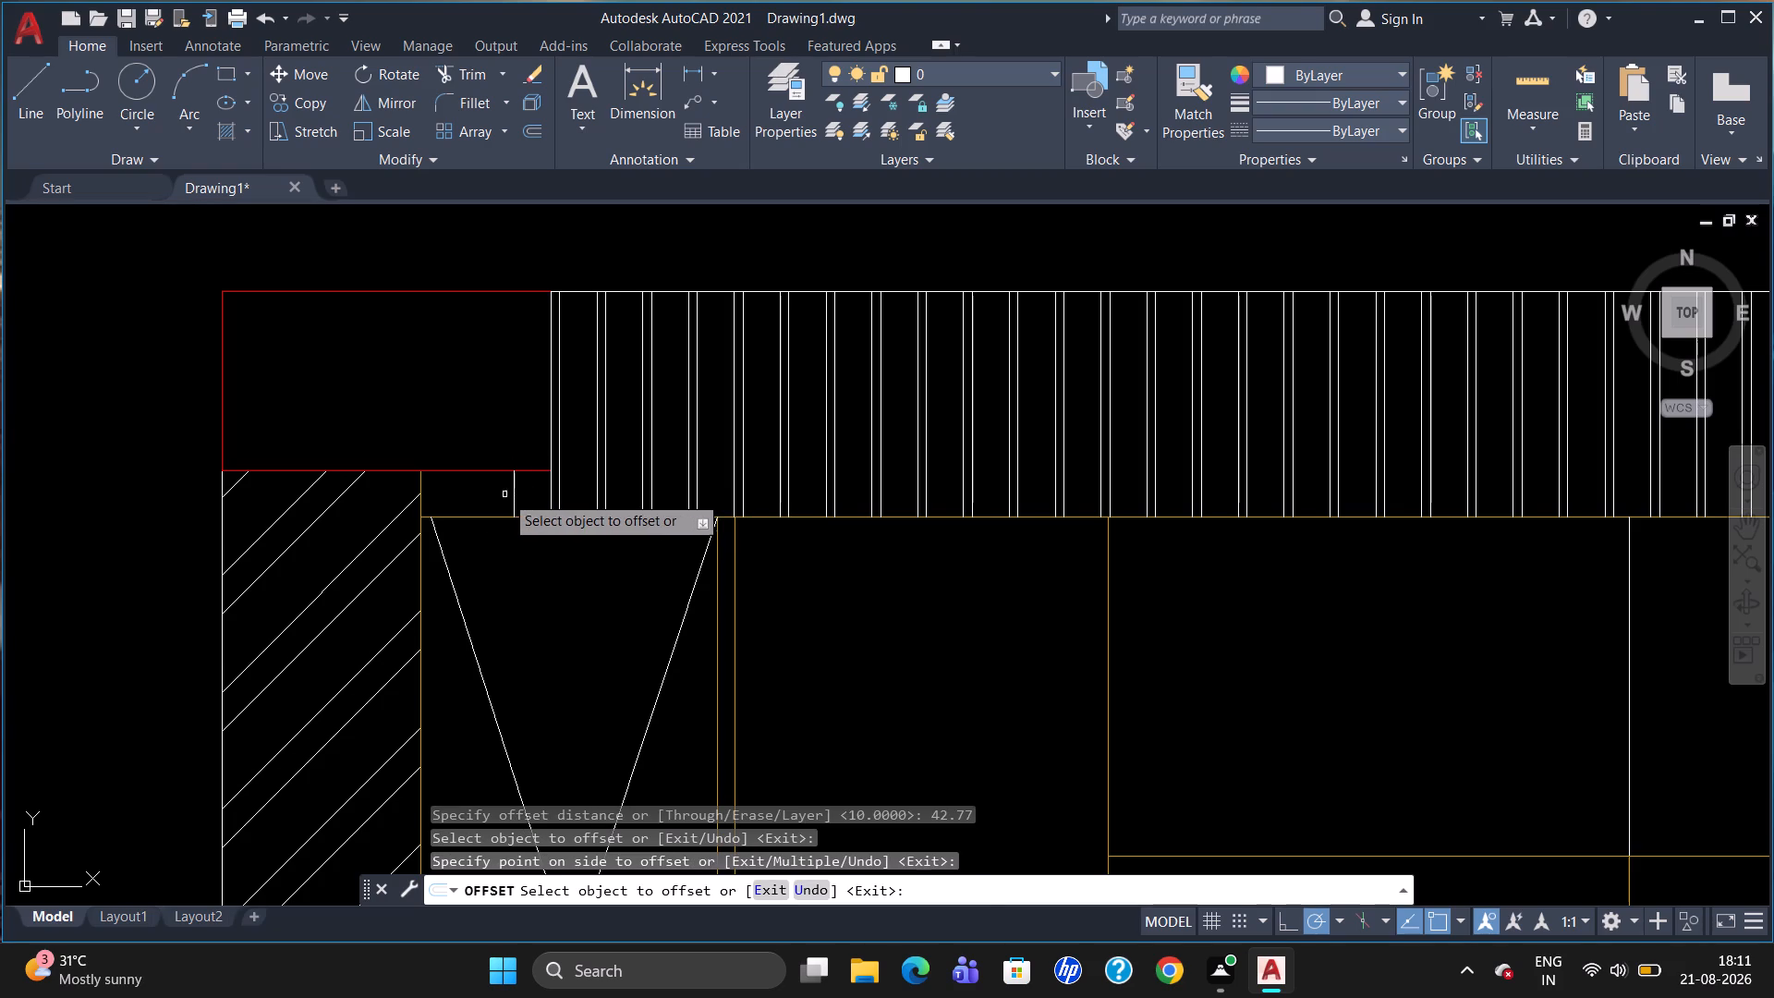
Offset the short segments below the upper-left red rectangle leftward by 10, 42.77 and 10 in turn to form two line pairs.
click(513, 494)
text(10)
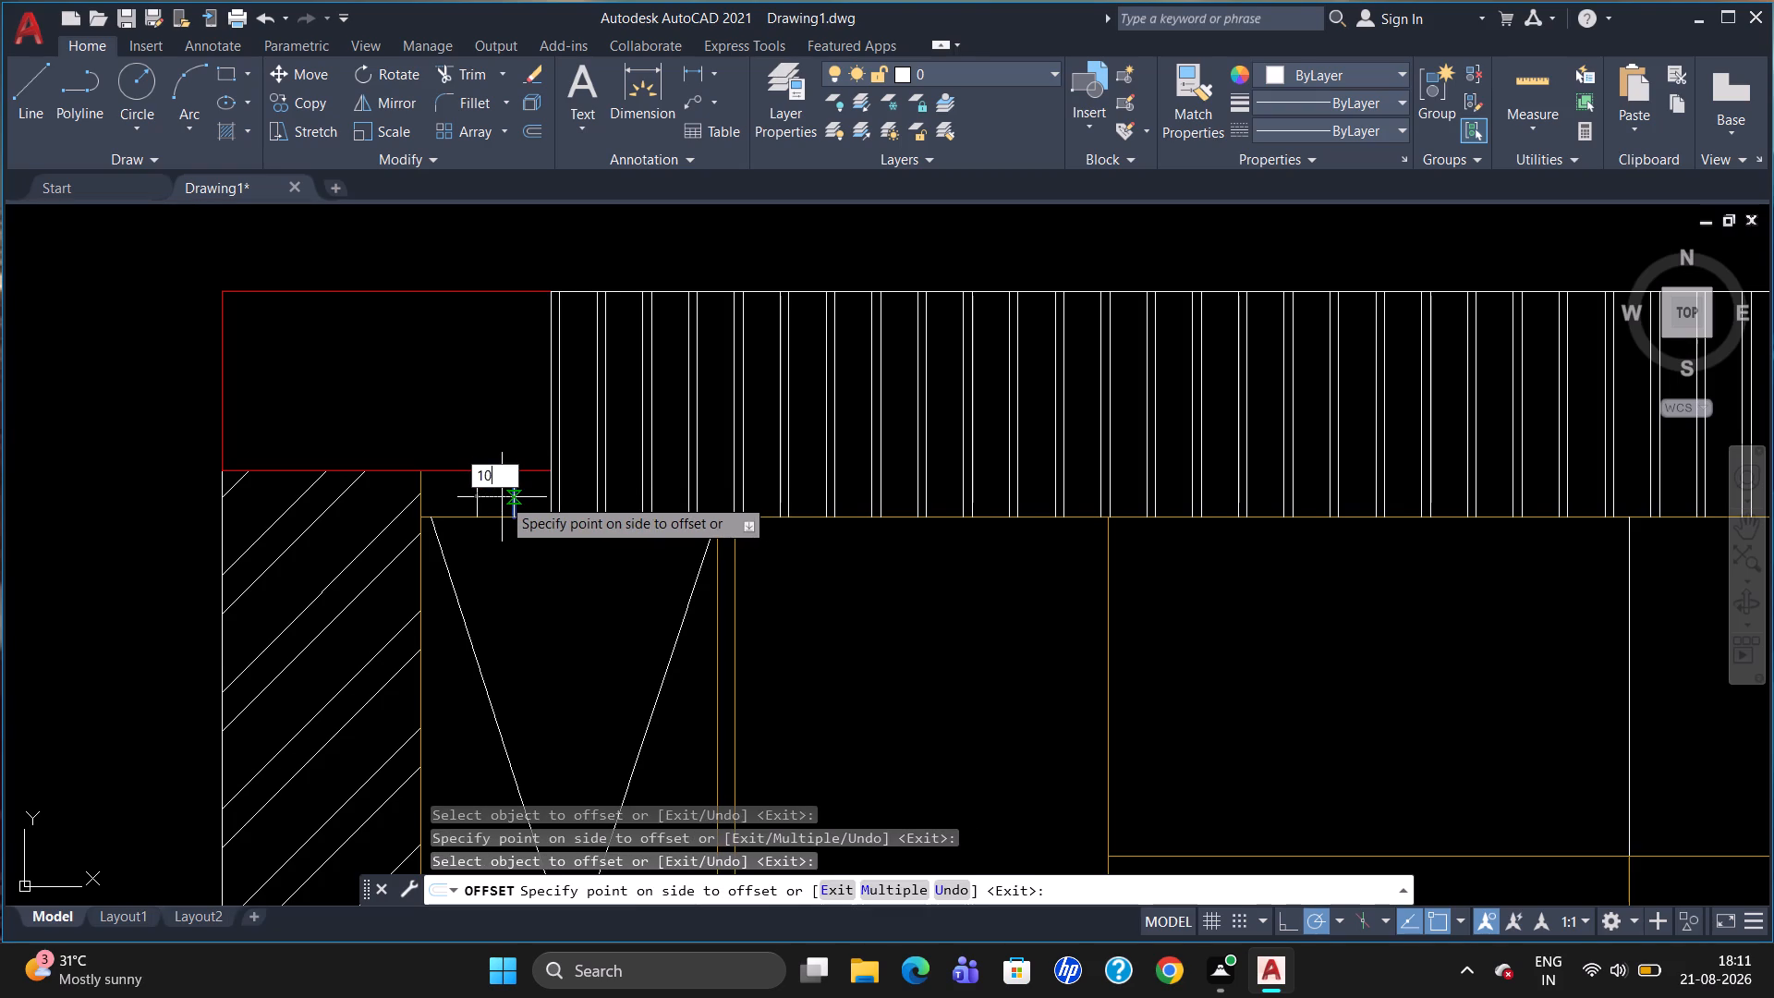
key(Return)
click(504, 501)
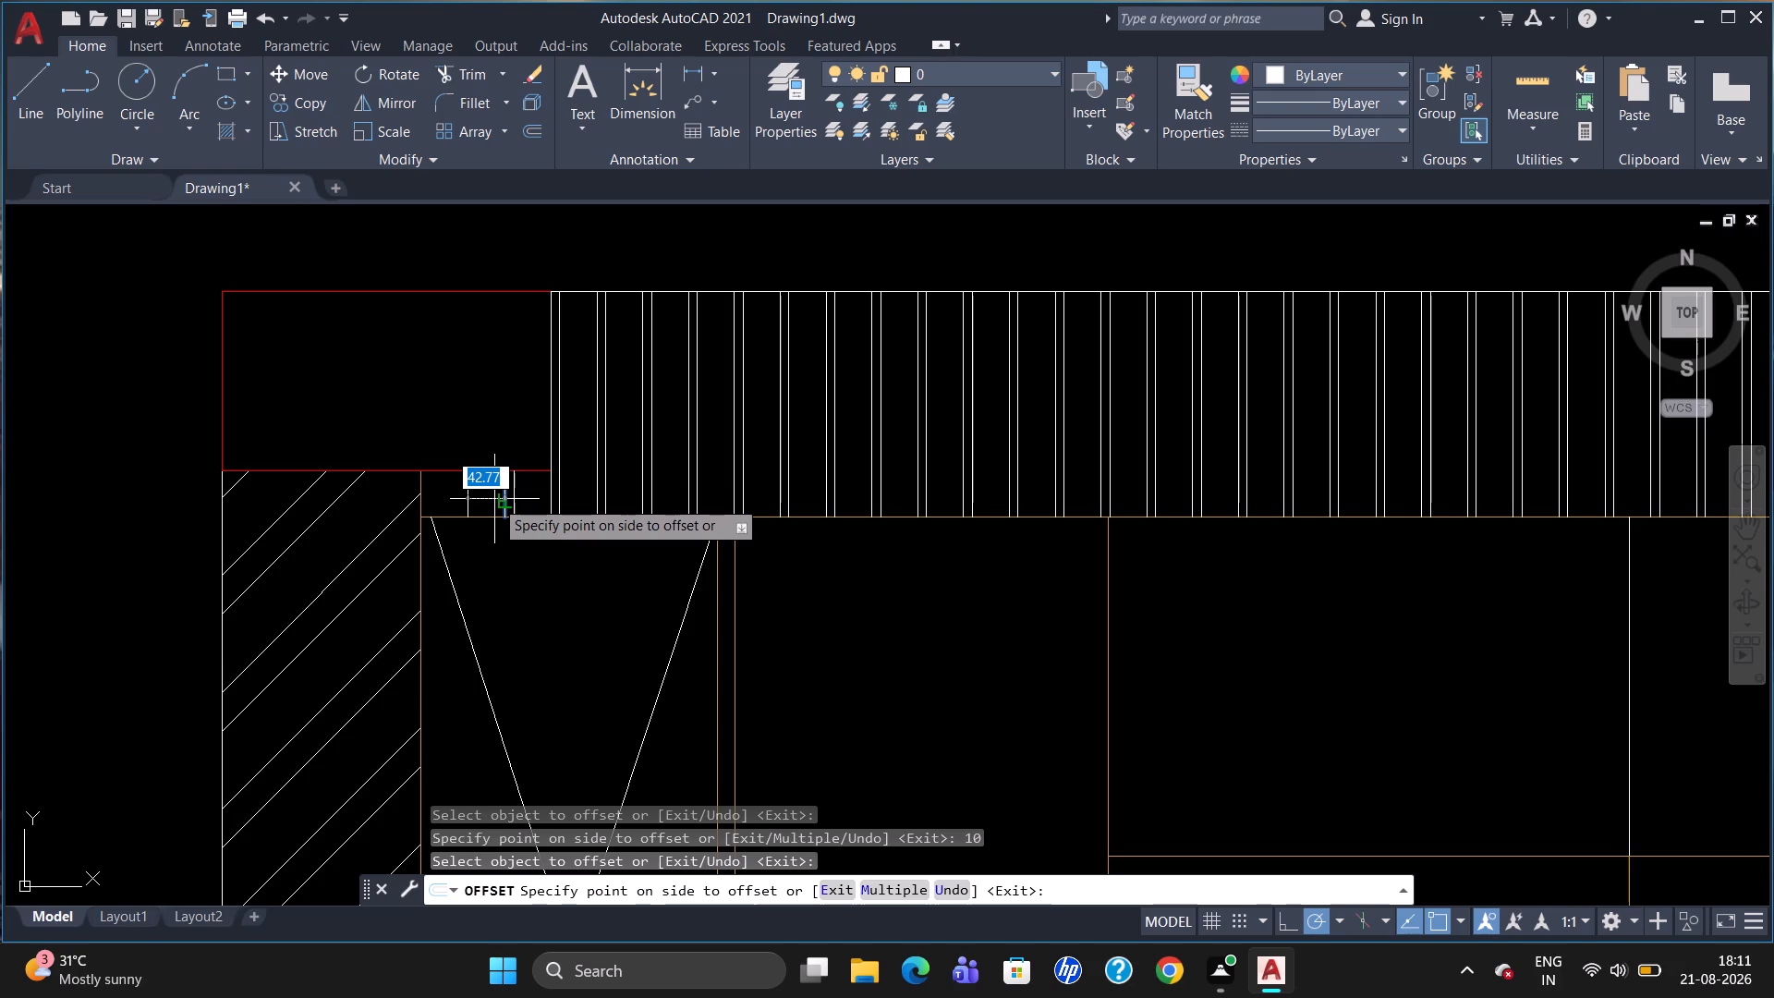
click(487, 496)
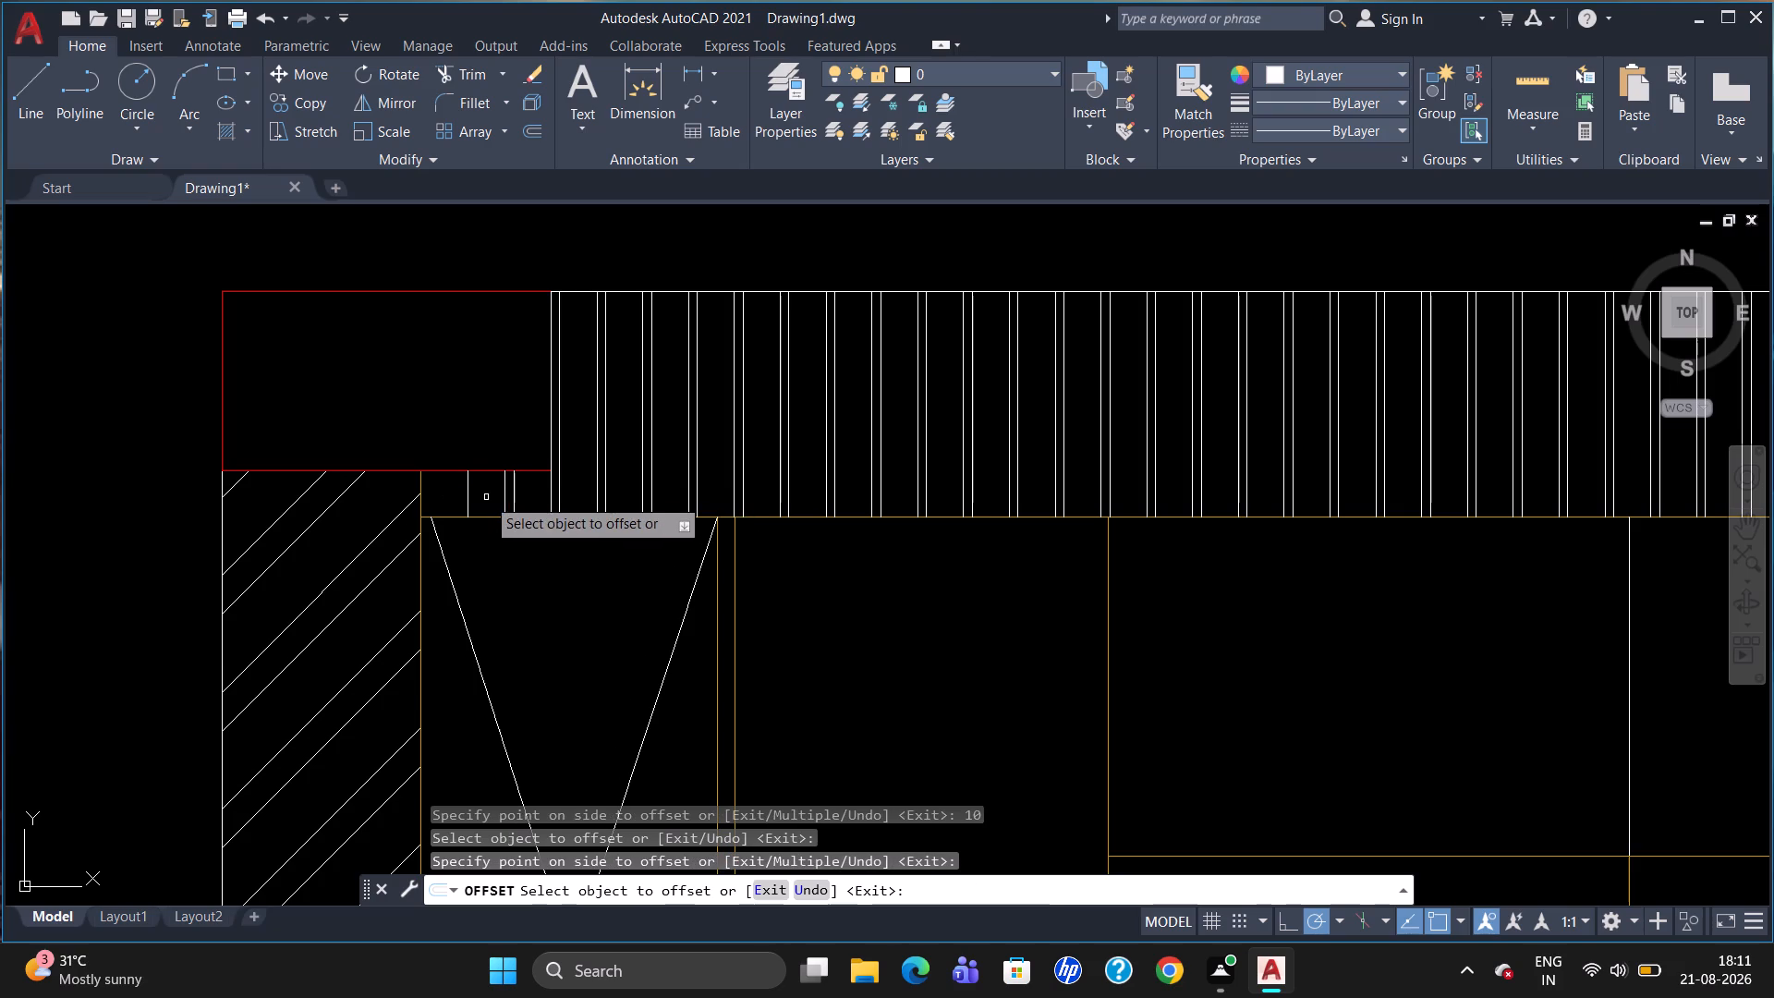
click(469, 502)
text(10)
key(Return)
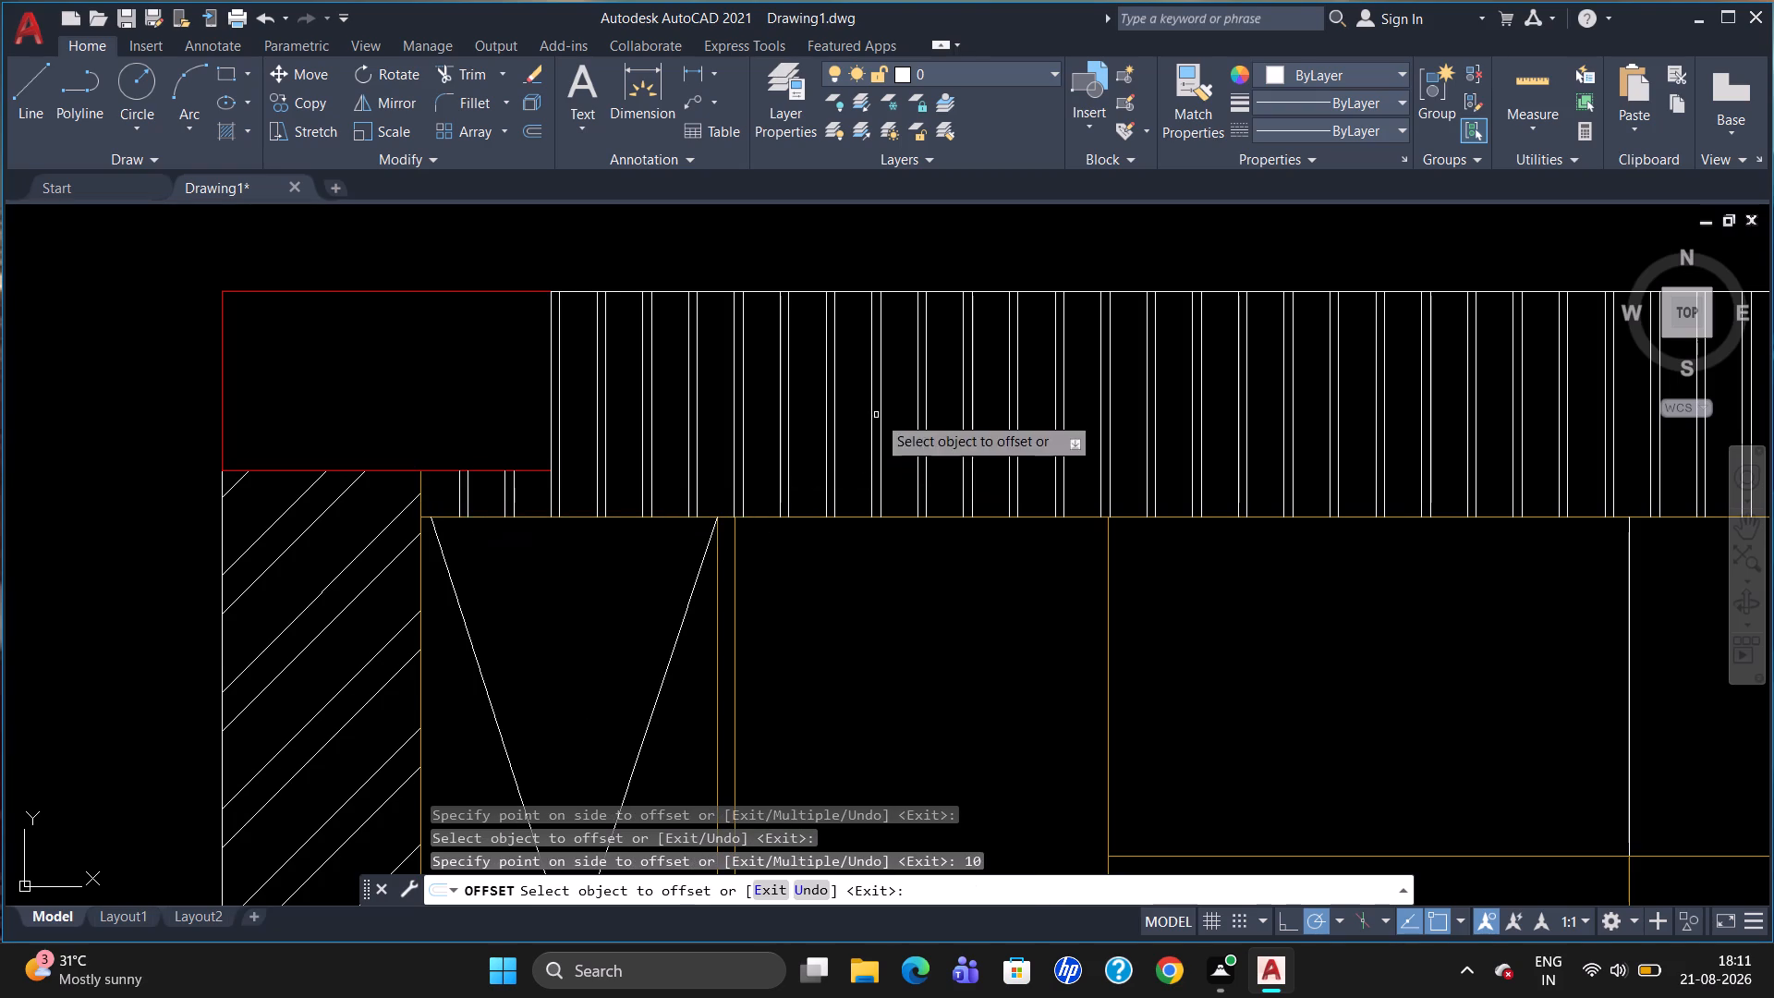
scroll(879, 414, down, 2)
key(Escape)
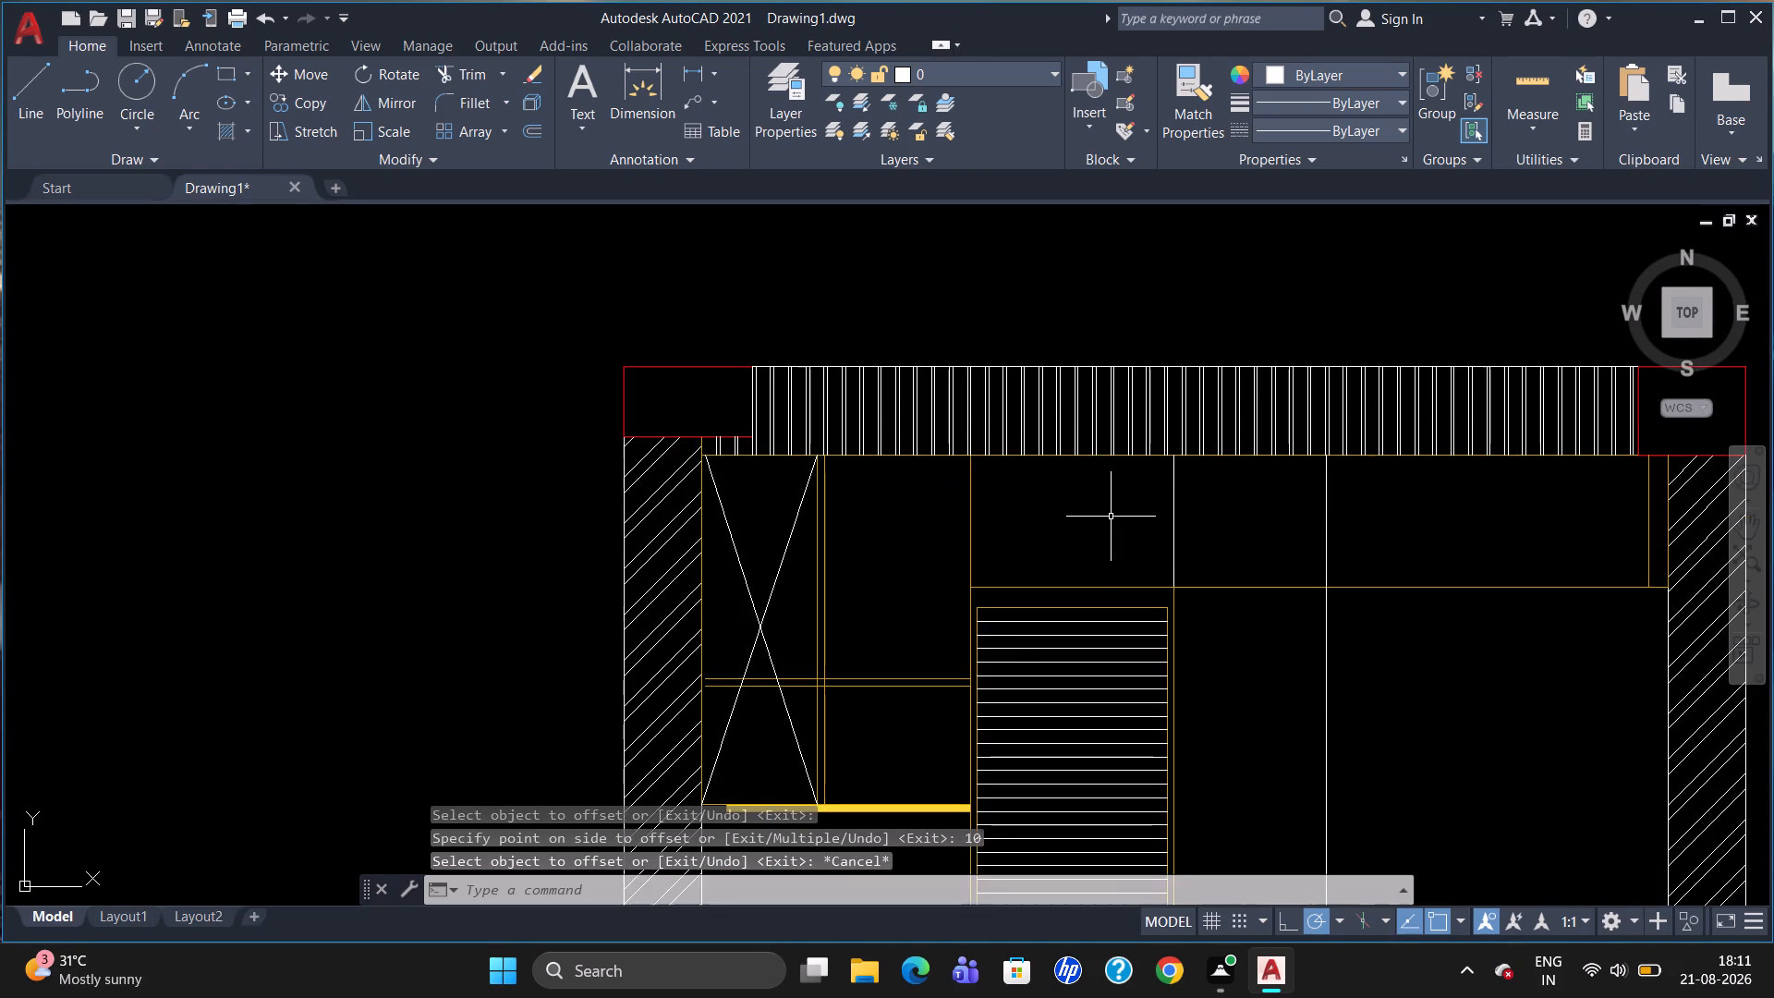
Draw a horizontal line on Layer2 from the upper-left red rectangle's lower-right corner across the top band to the upper-right red rectangle.
scroll(1111, 514, down, 2)
scroll(1162, 596, up, 2)
scroll(1158, 593, down, 2)
scroll(1197, 626, up, 1)
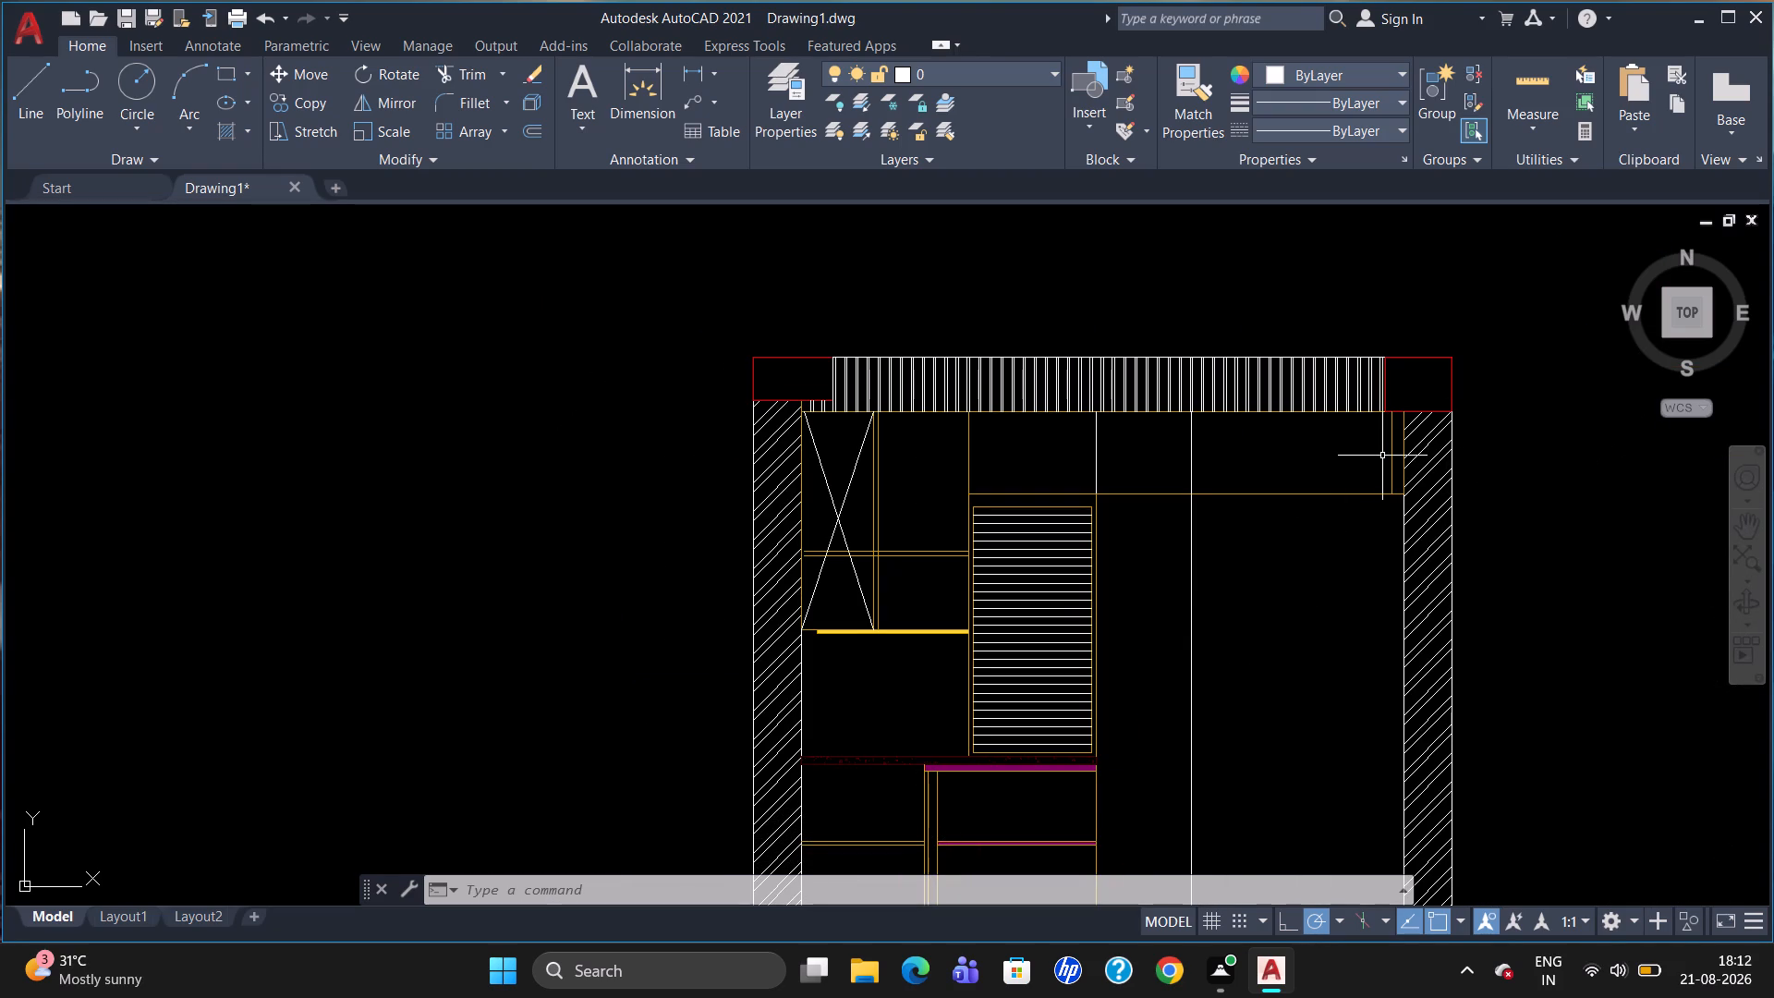
scroll(814, 379, up, 1)
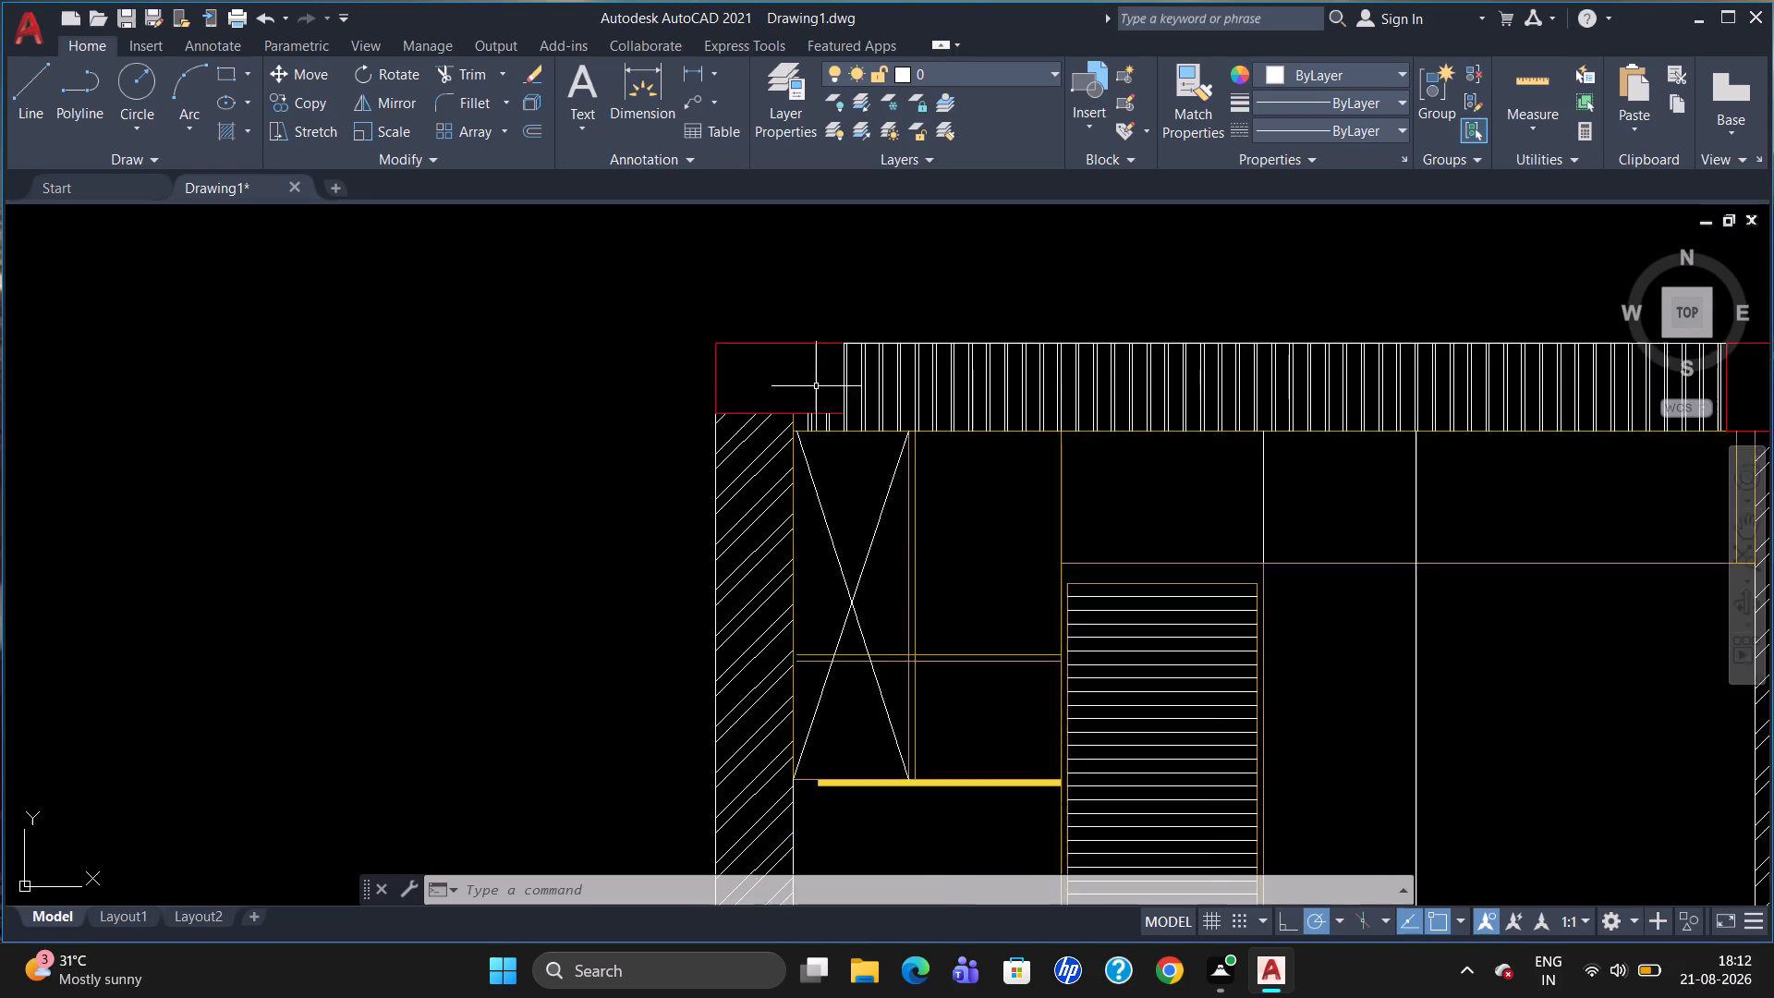
scroll(816, 387, up, 1)
scroll(891, 486, down, 2)
scroll(1487, 436, up, 1)
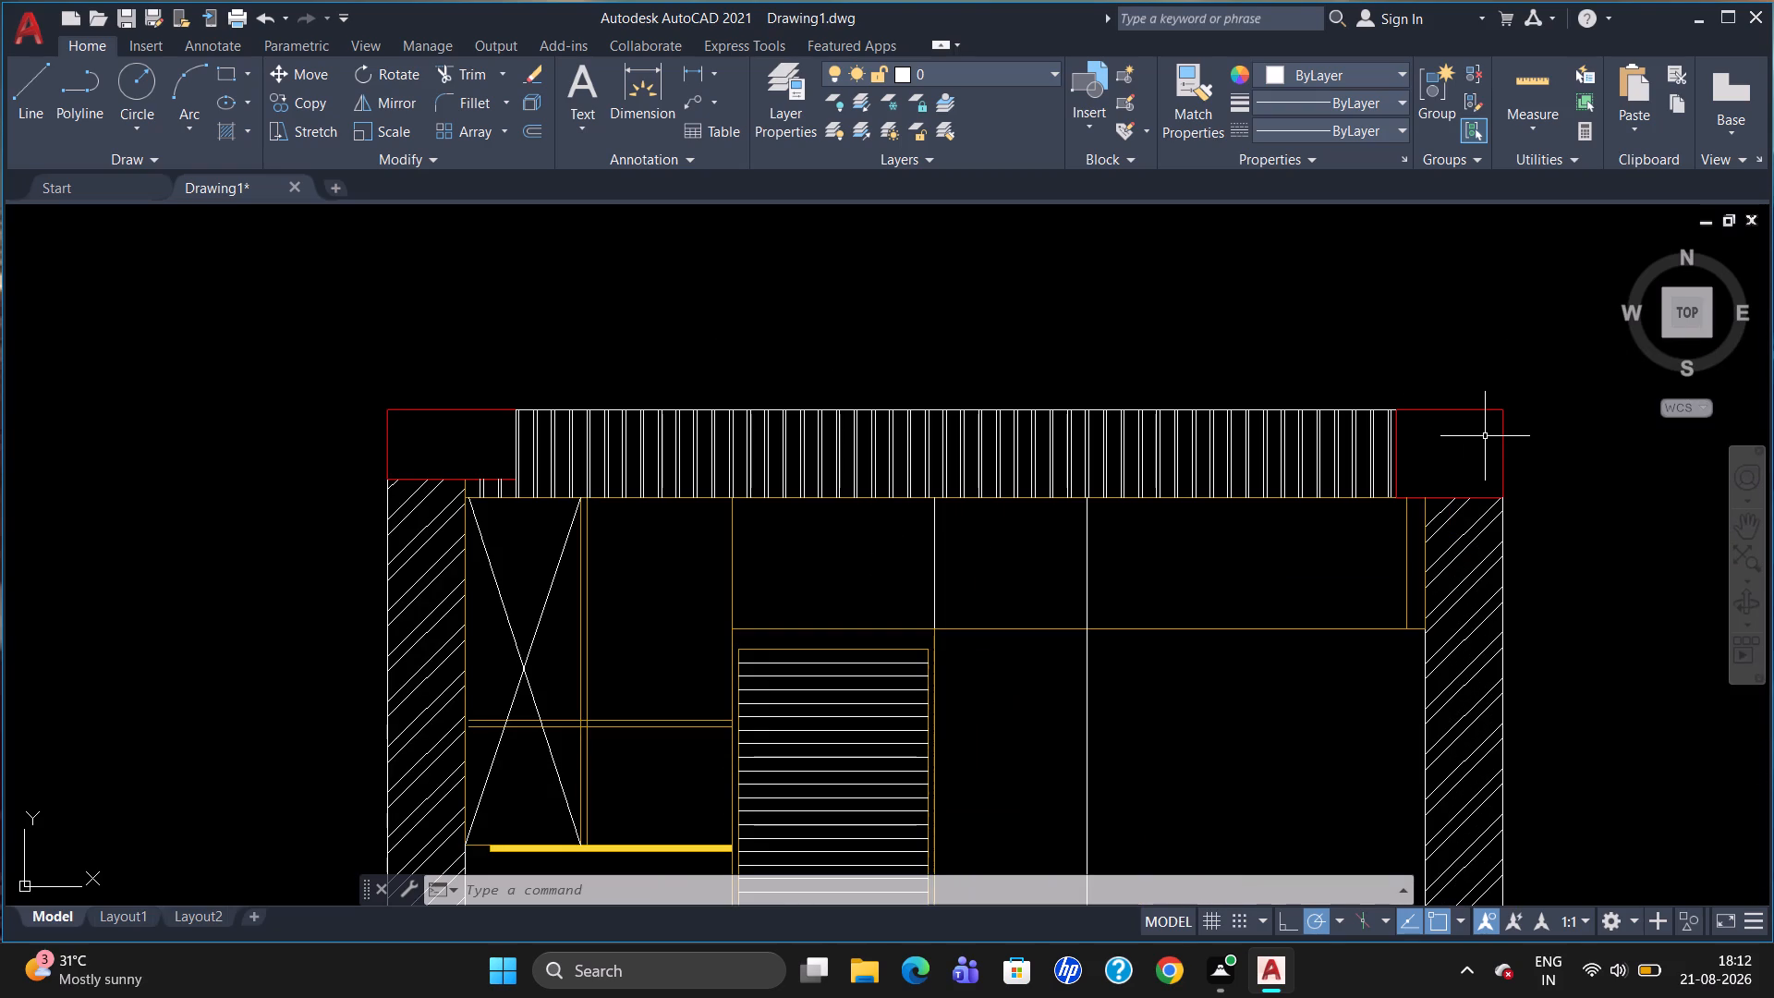
key(l)
key(Return)
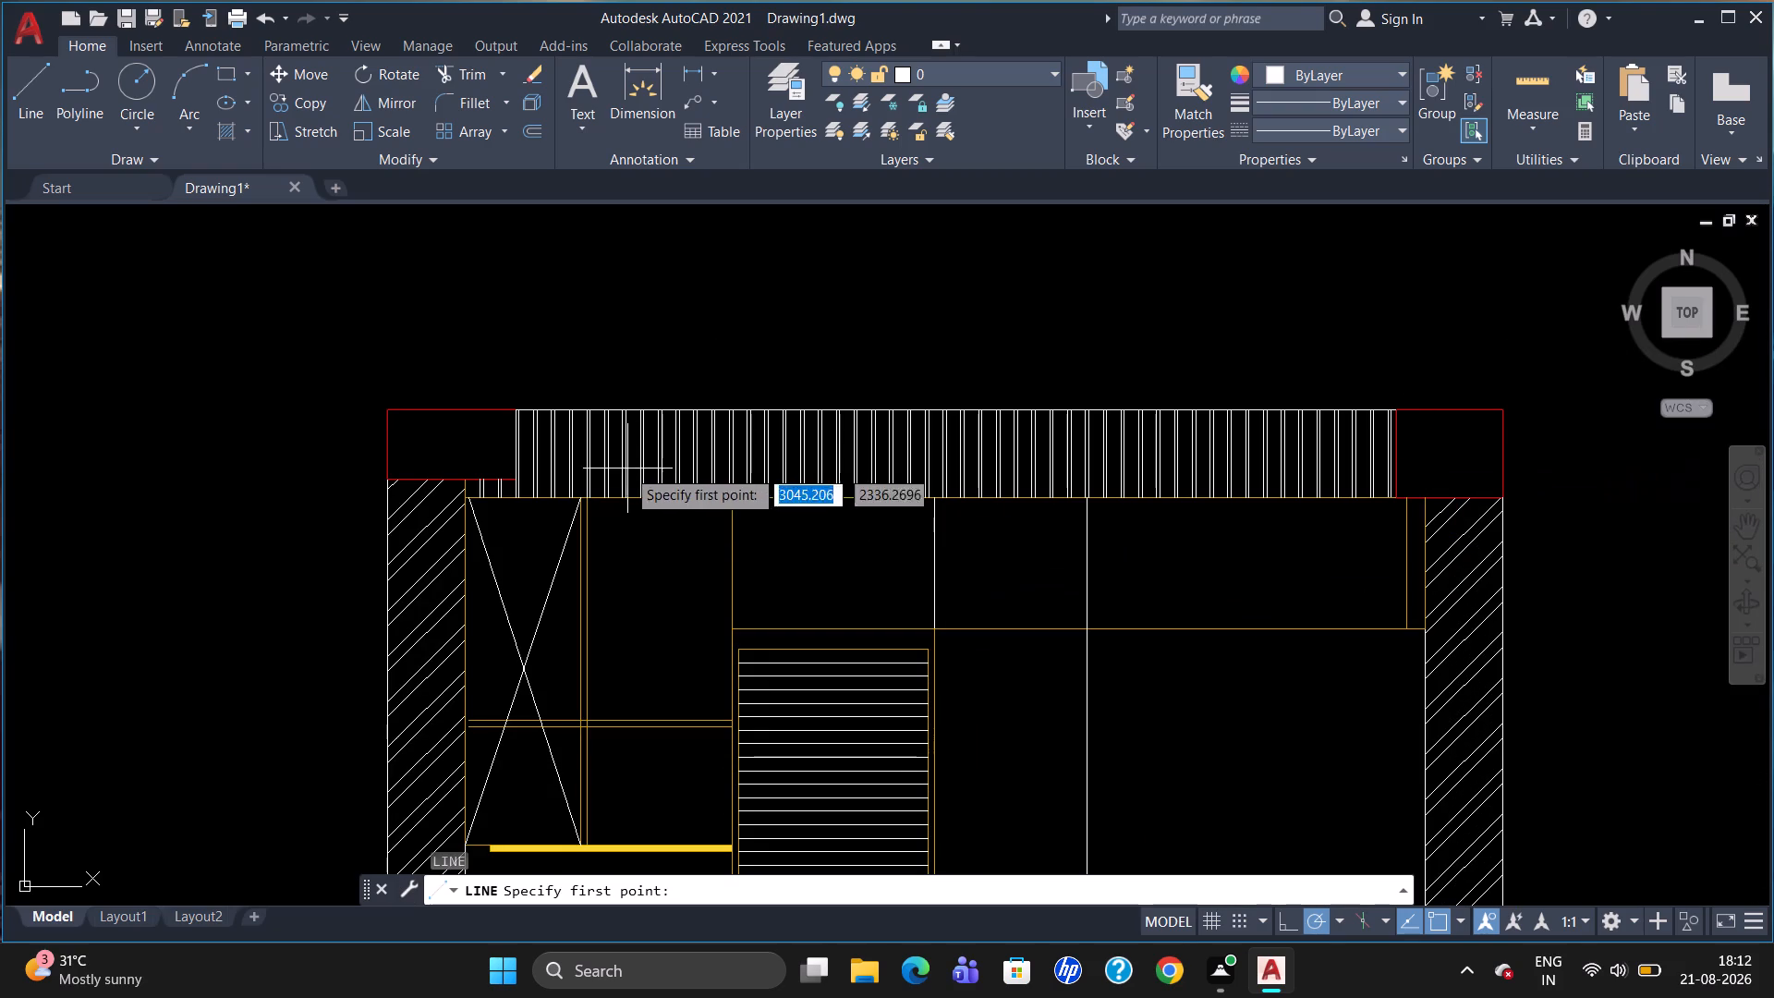
click(526, 481)
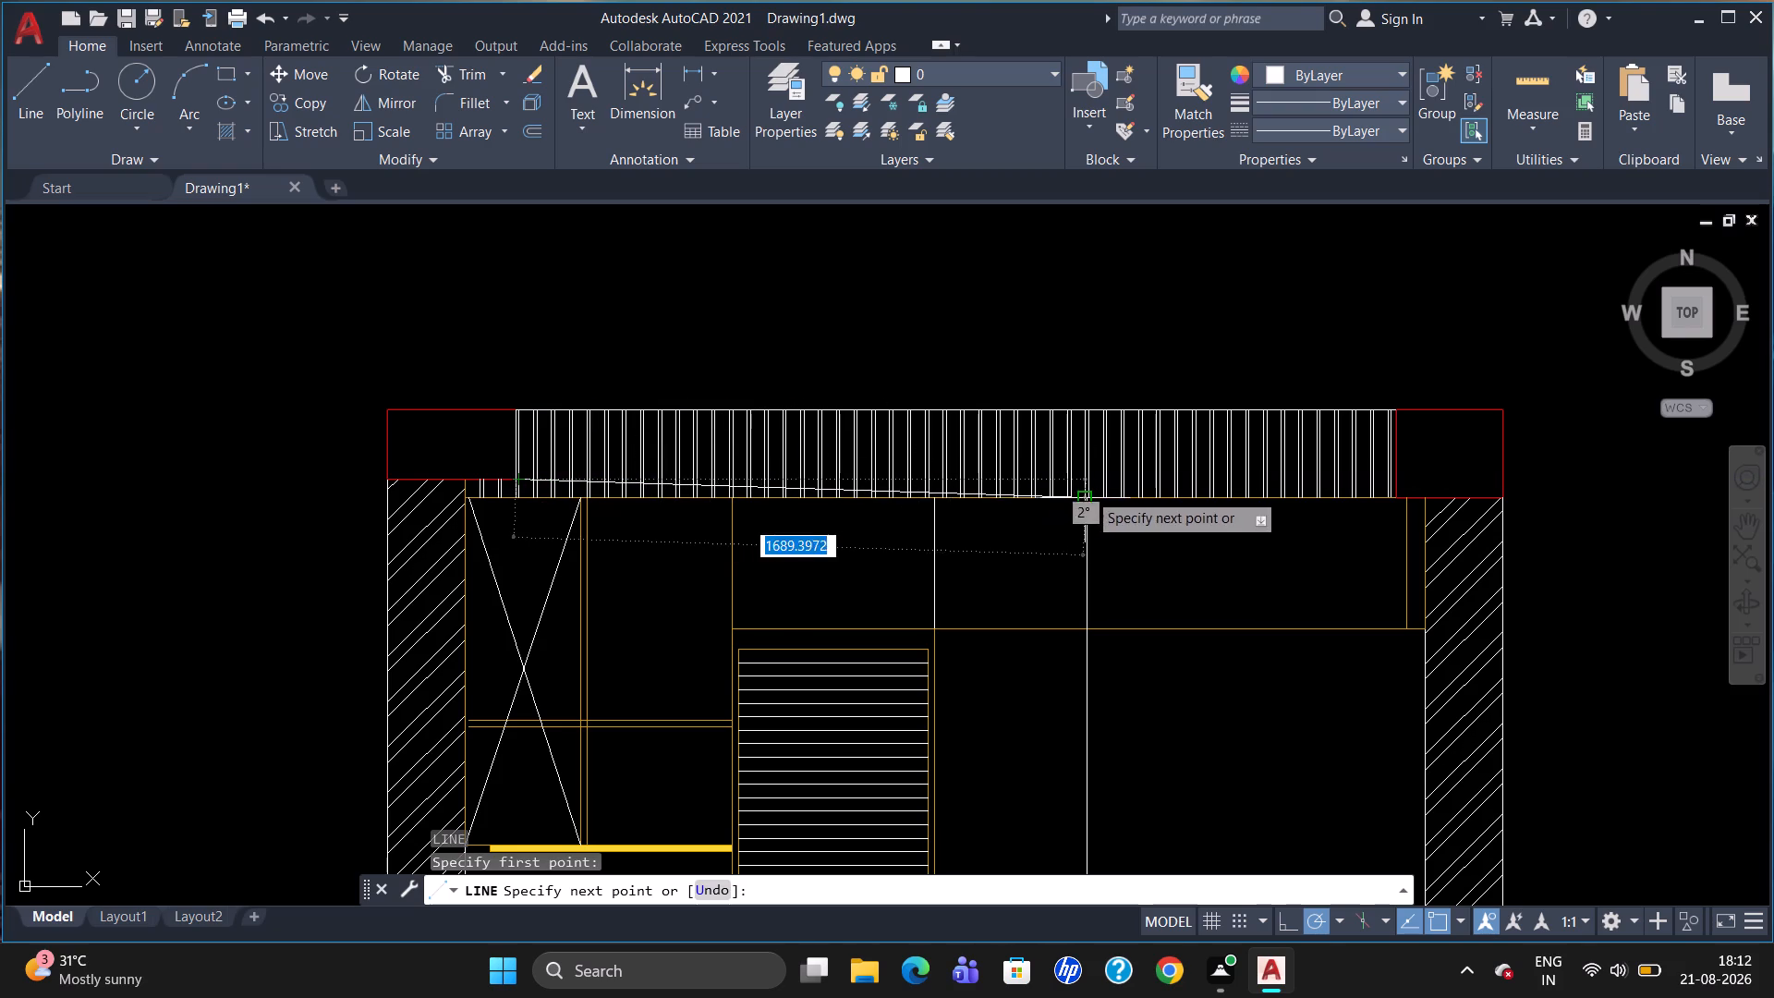
click(942, 67)
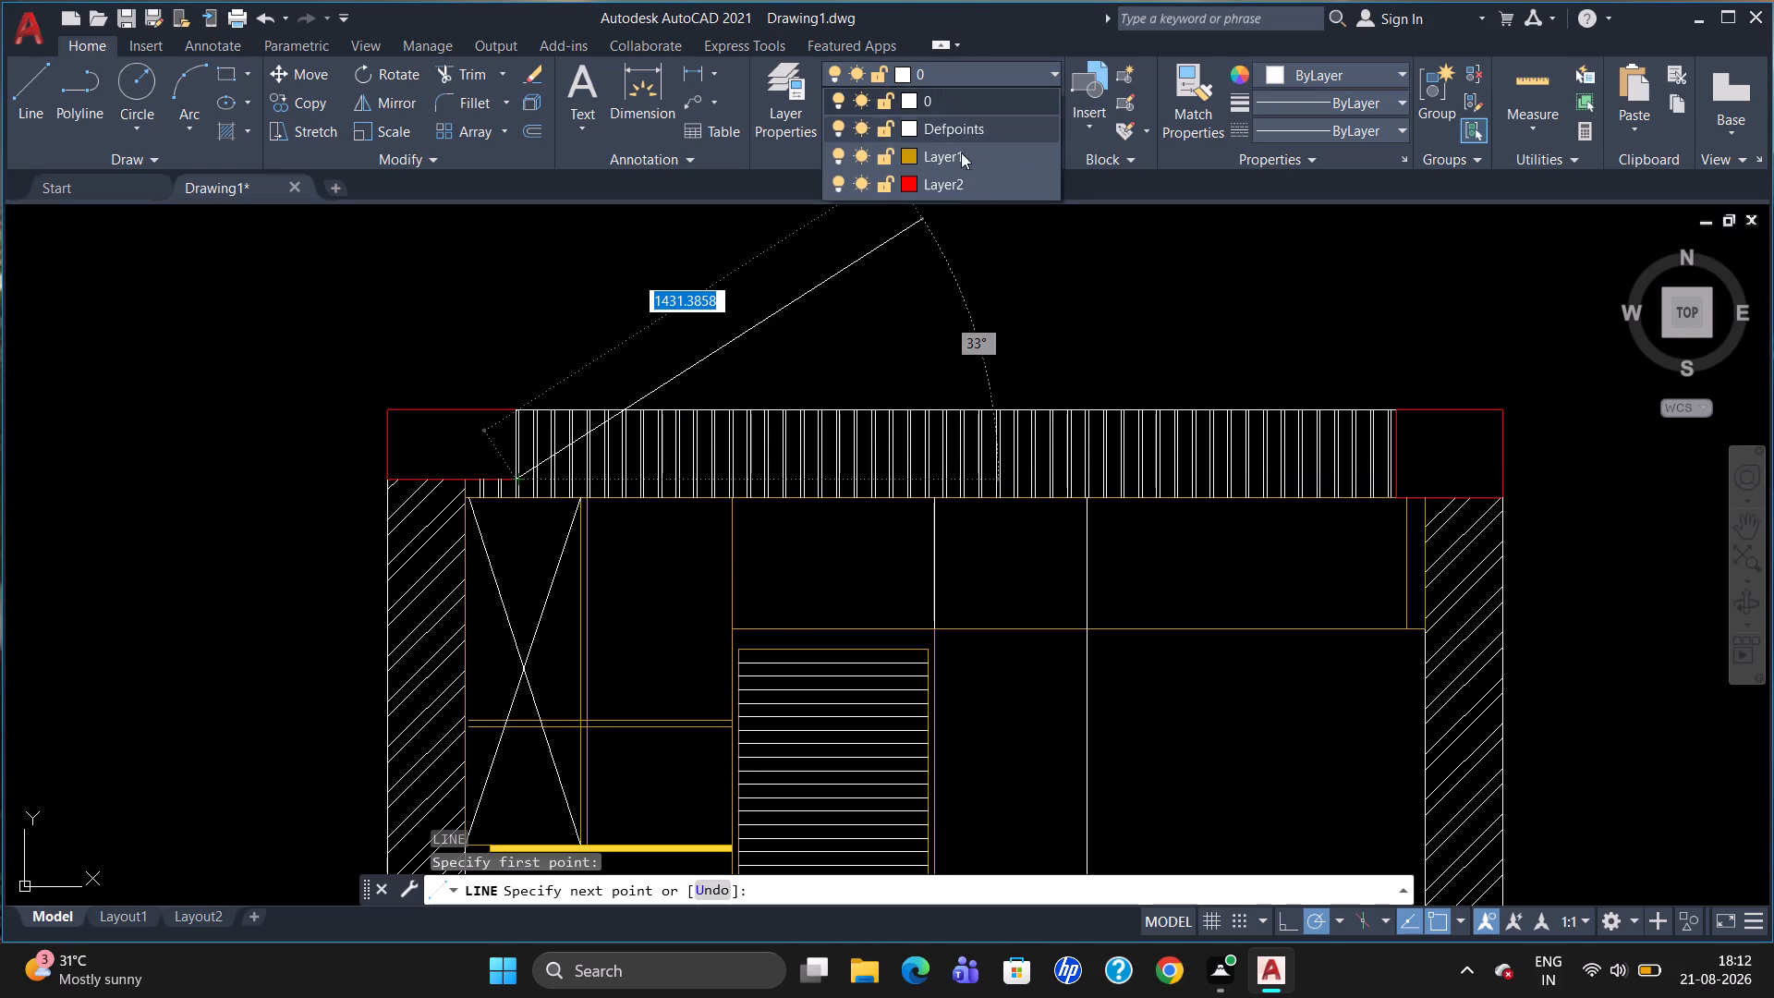
click(972, 187)
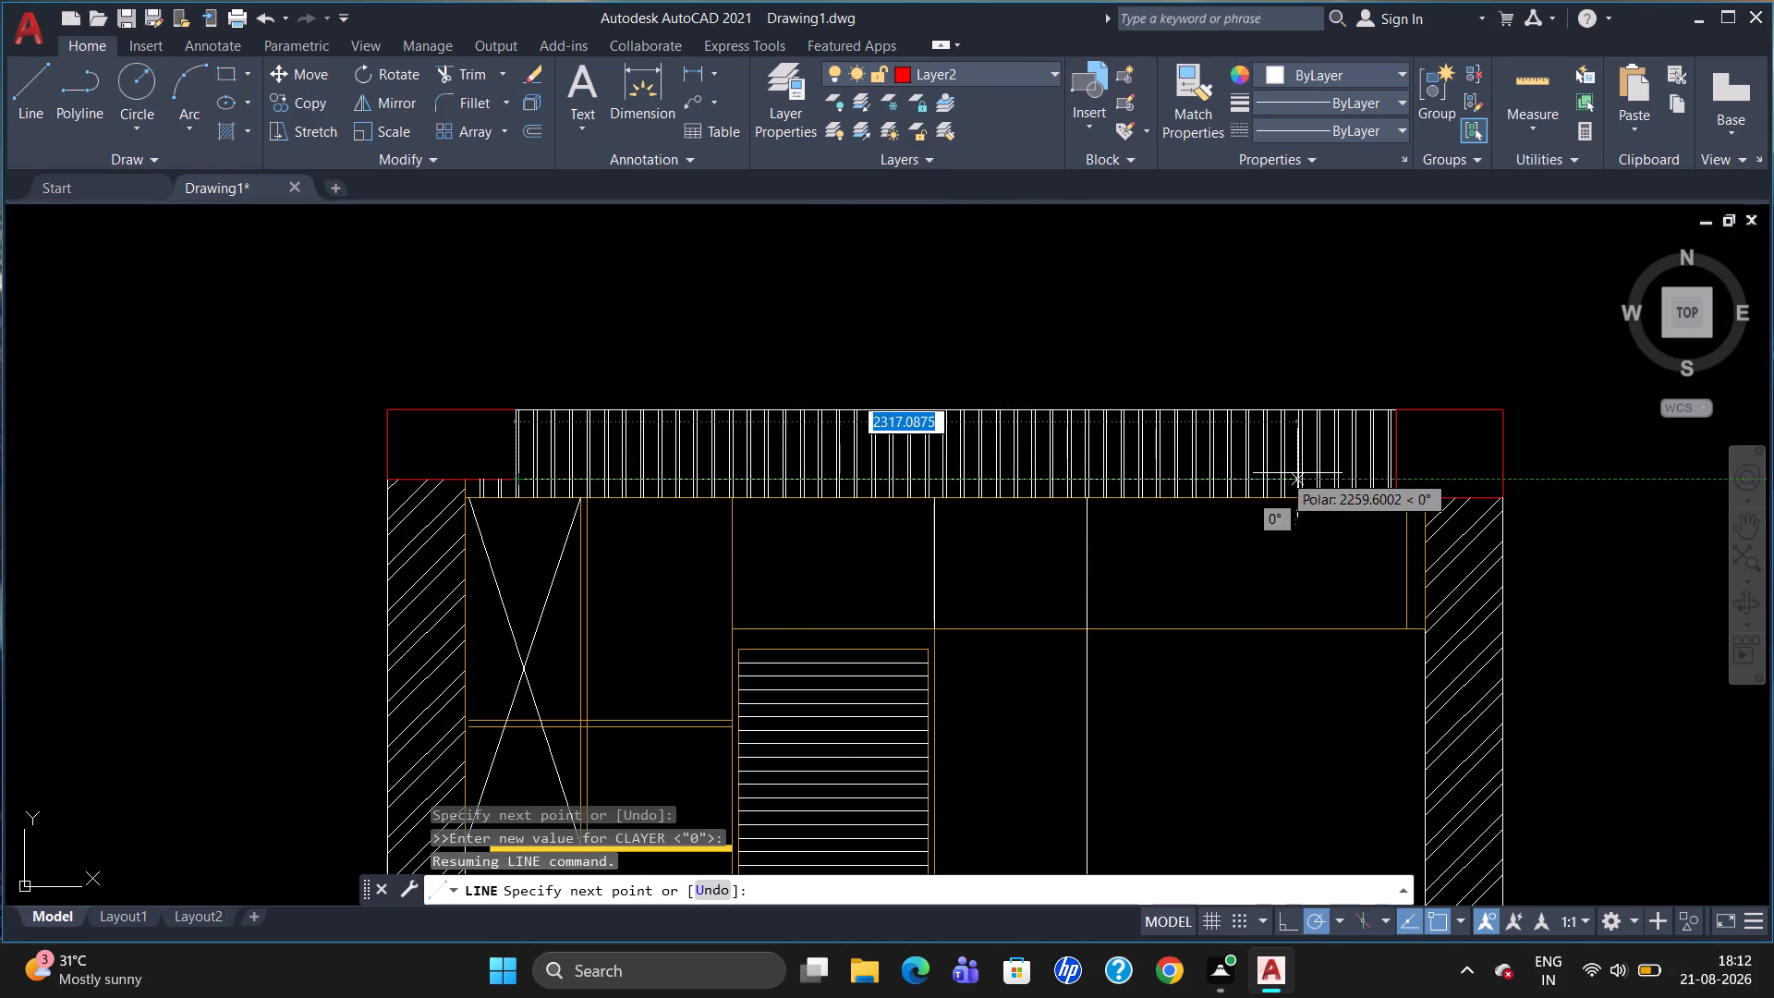
scroll(1405, 471, up, 2)
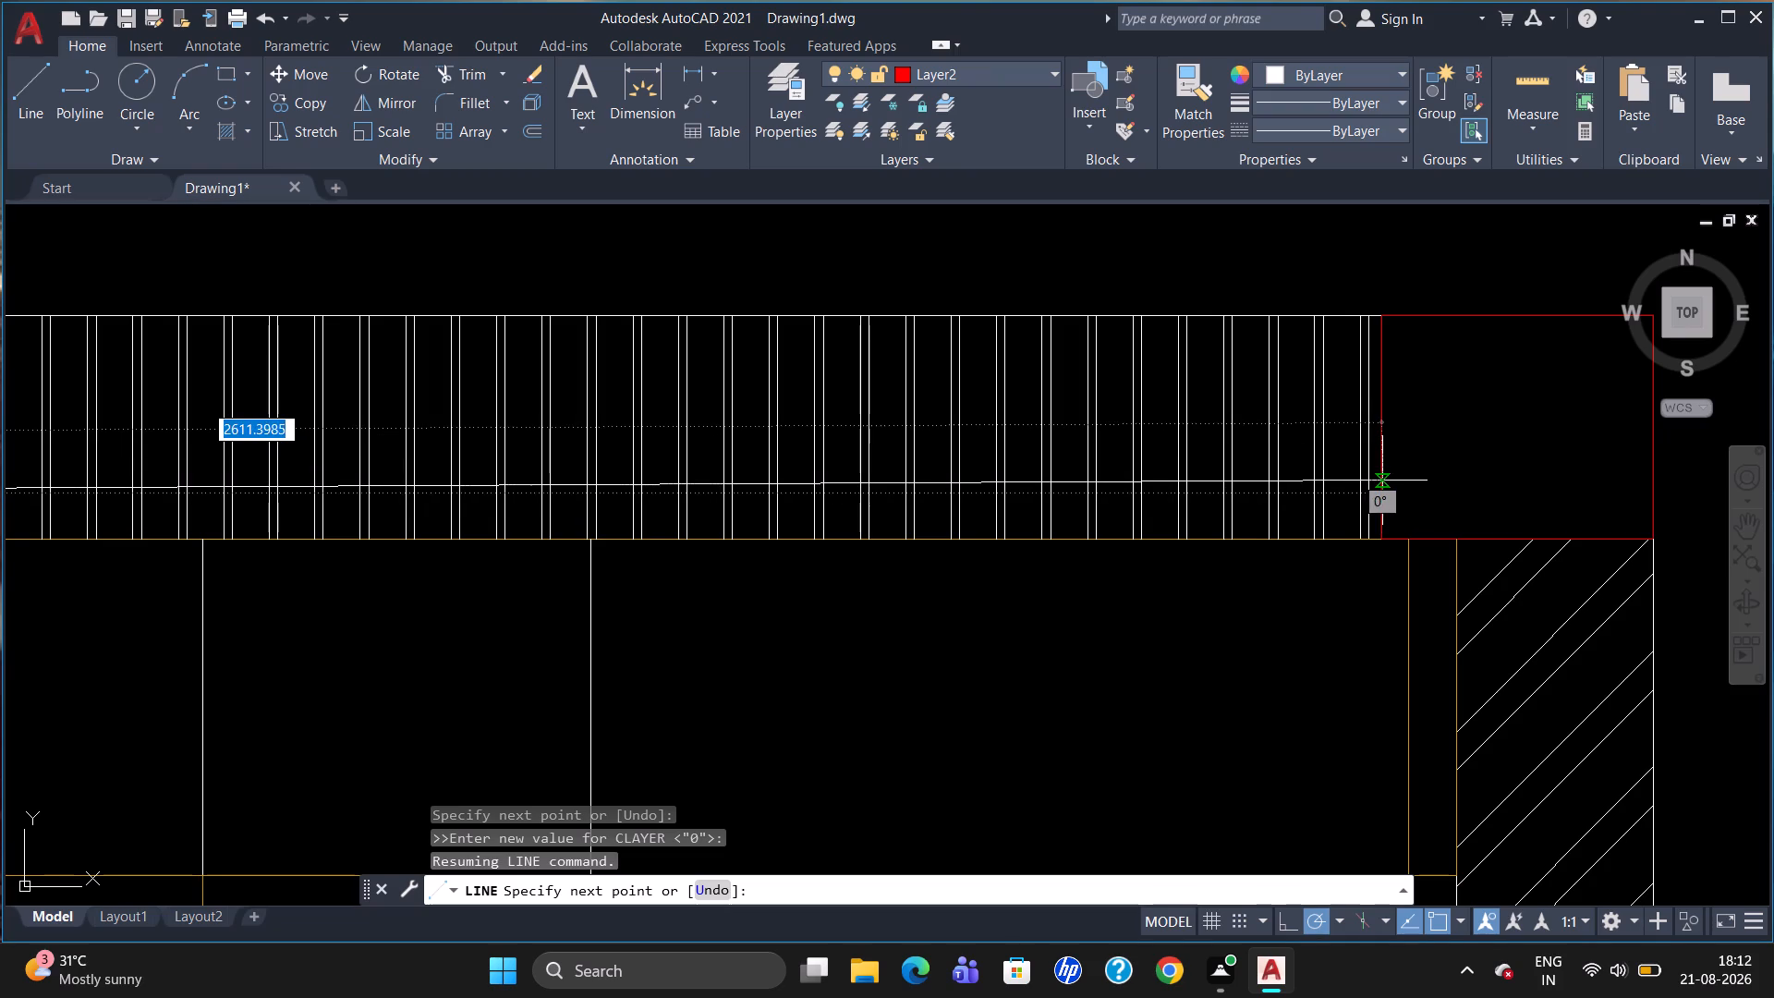
click(1387, 492)
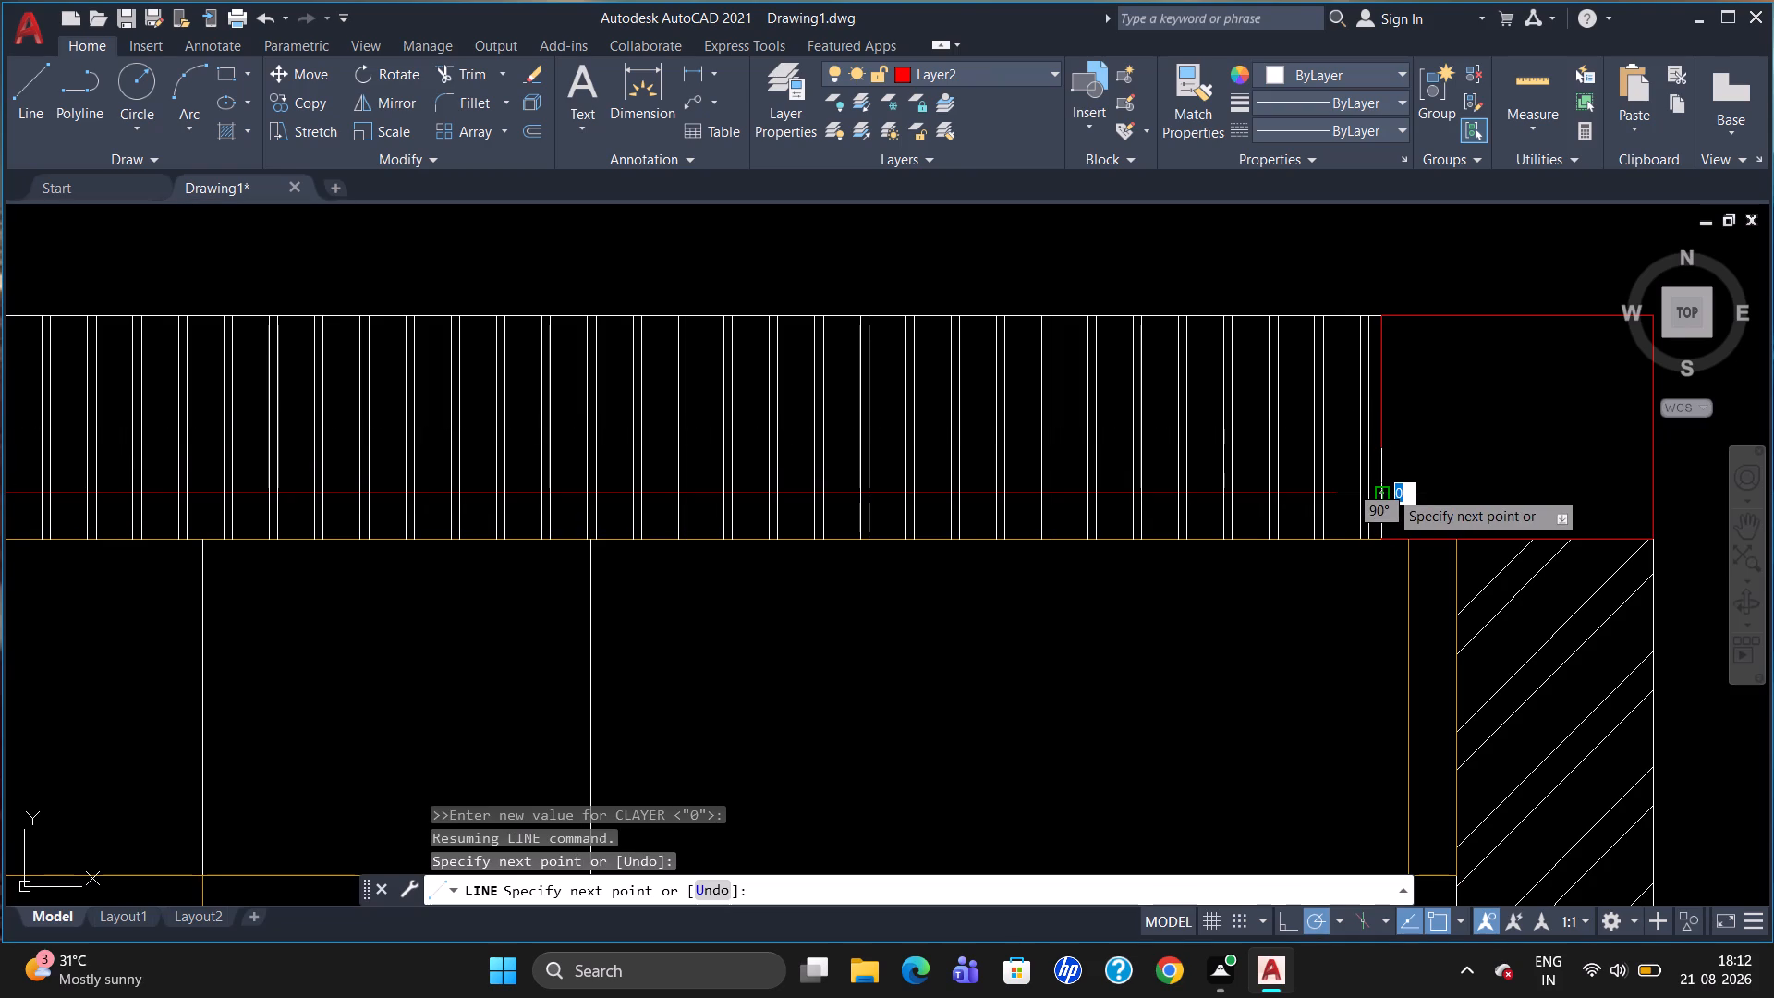
key(Escape)
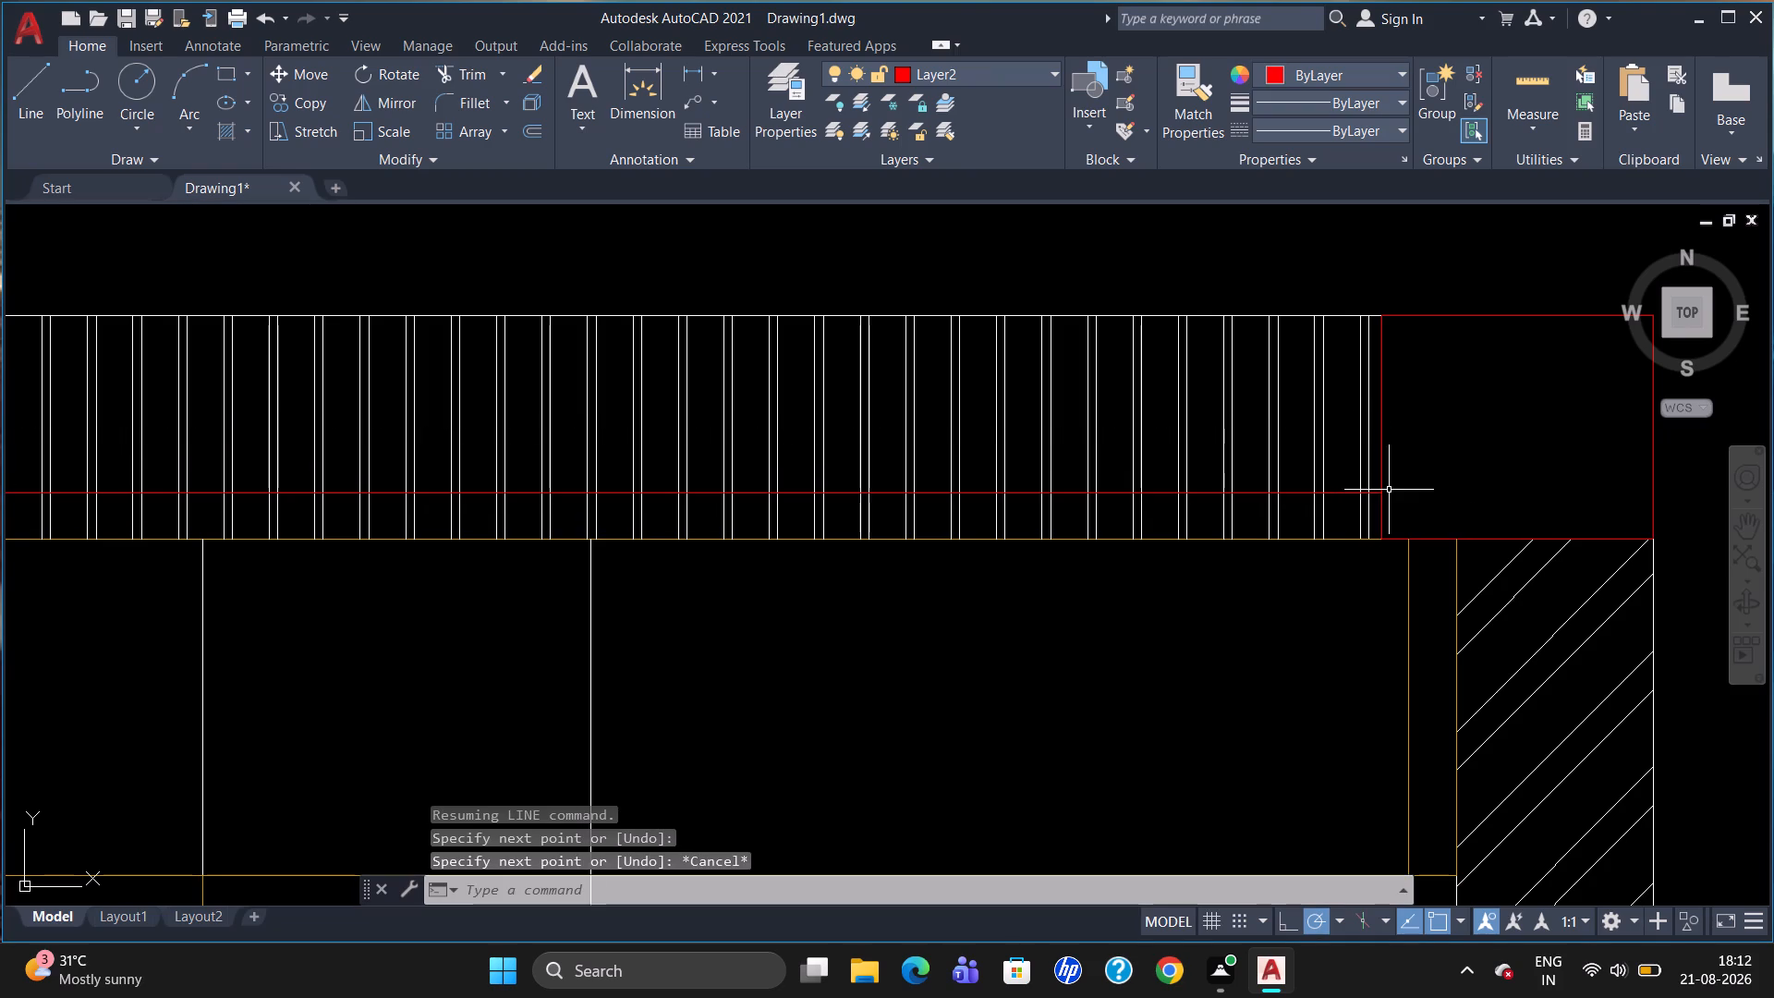
Apply an AR-CONC hatch inside both red corner rectangles at the ends of the top band.
scroll(1325, 415, down, 2)
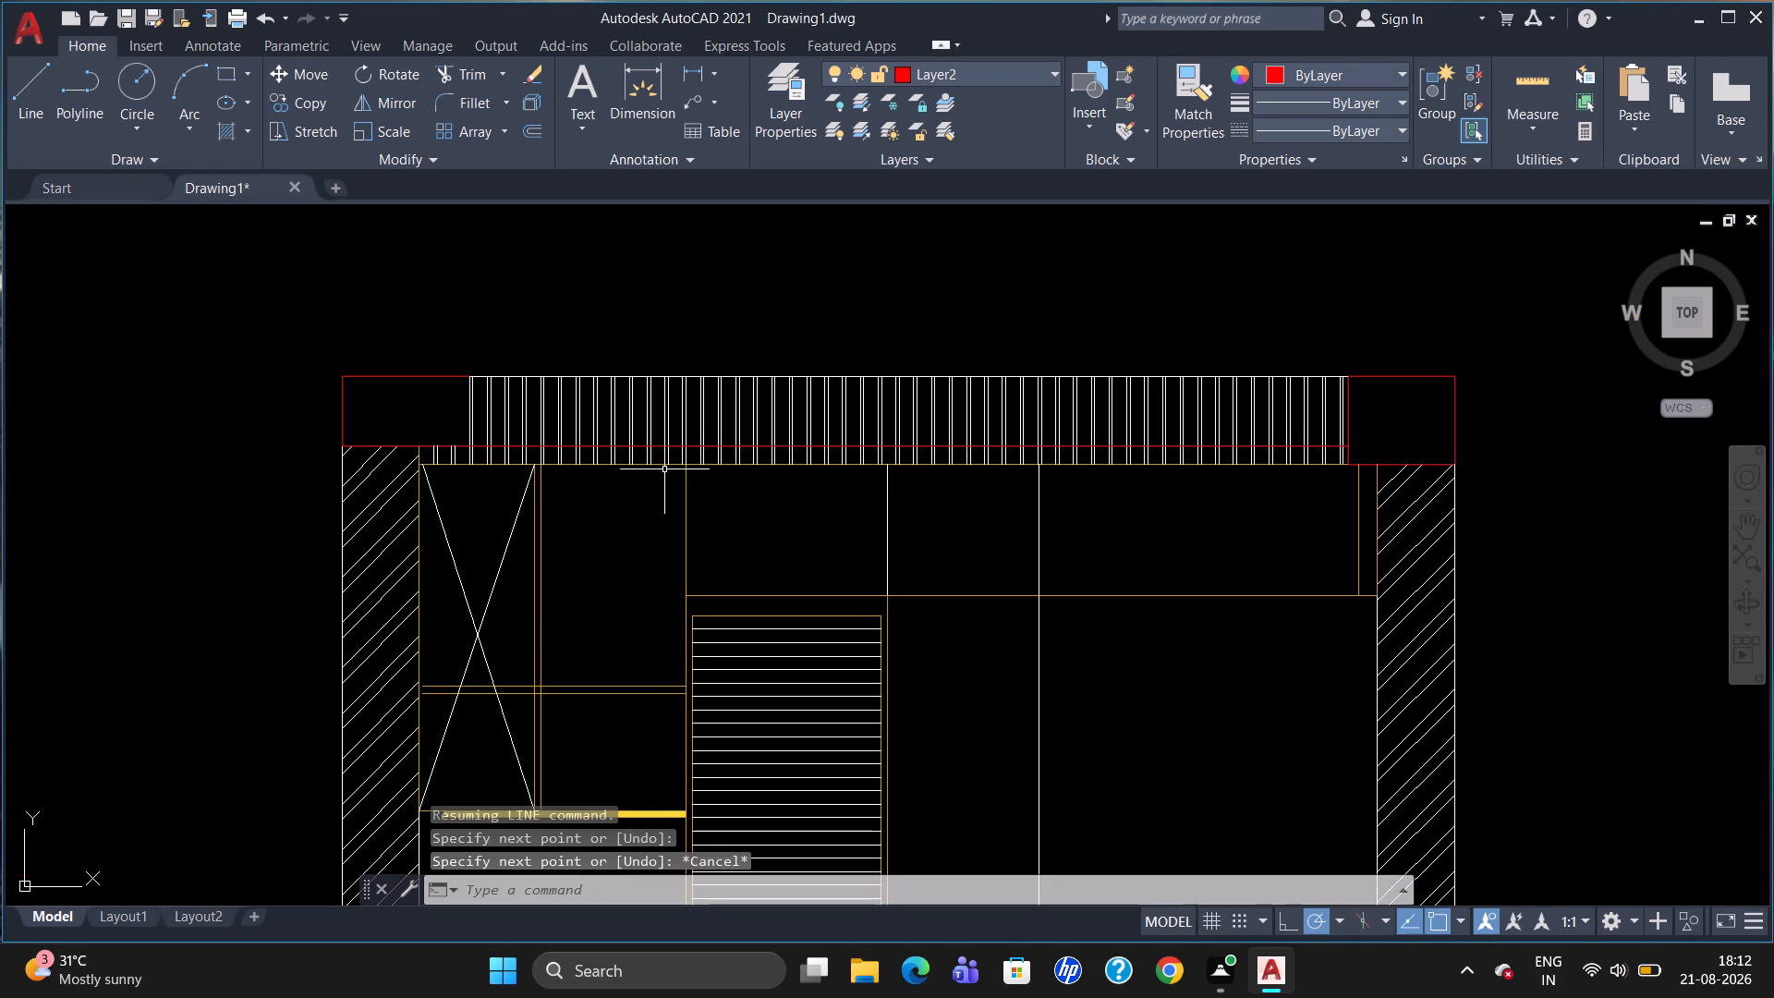
click(249, 129)
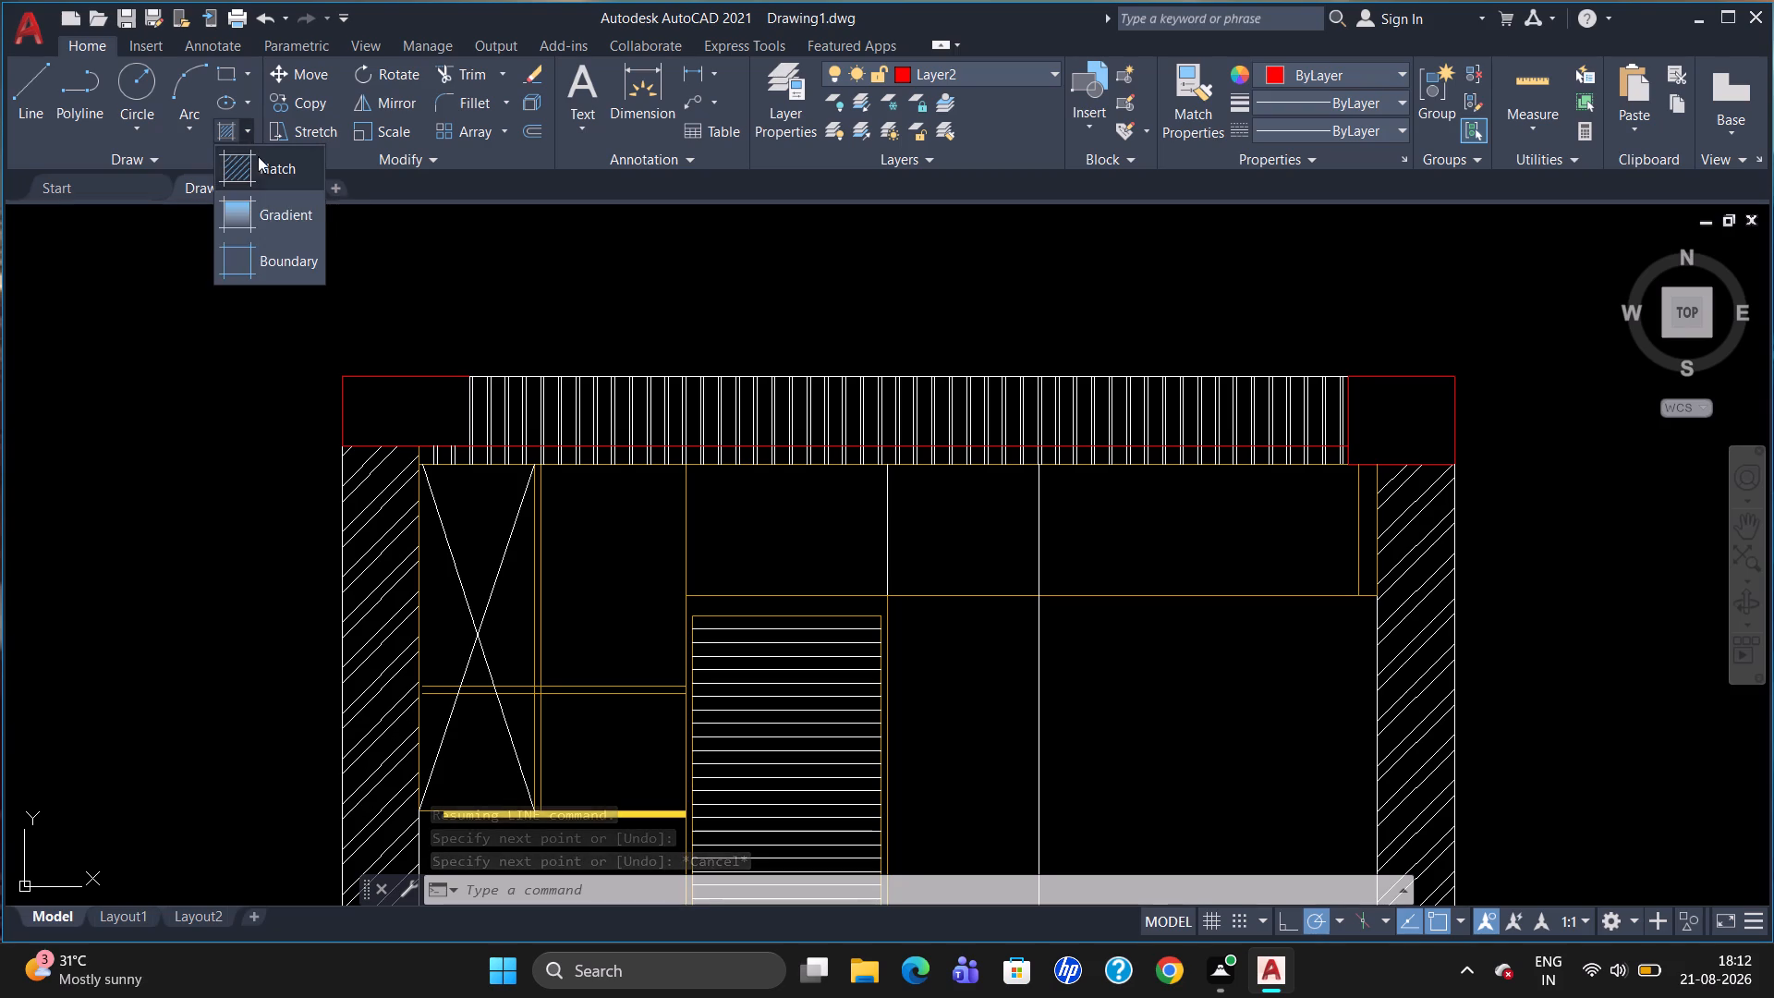
click(260, 157)
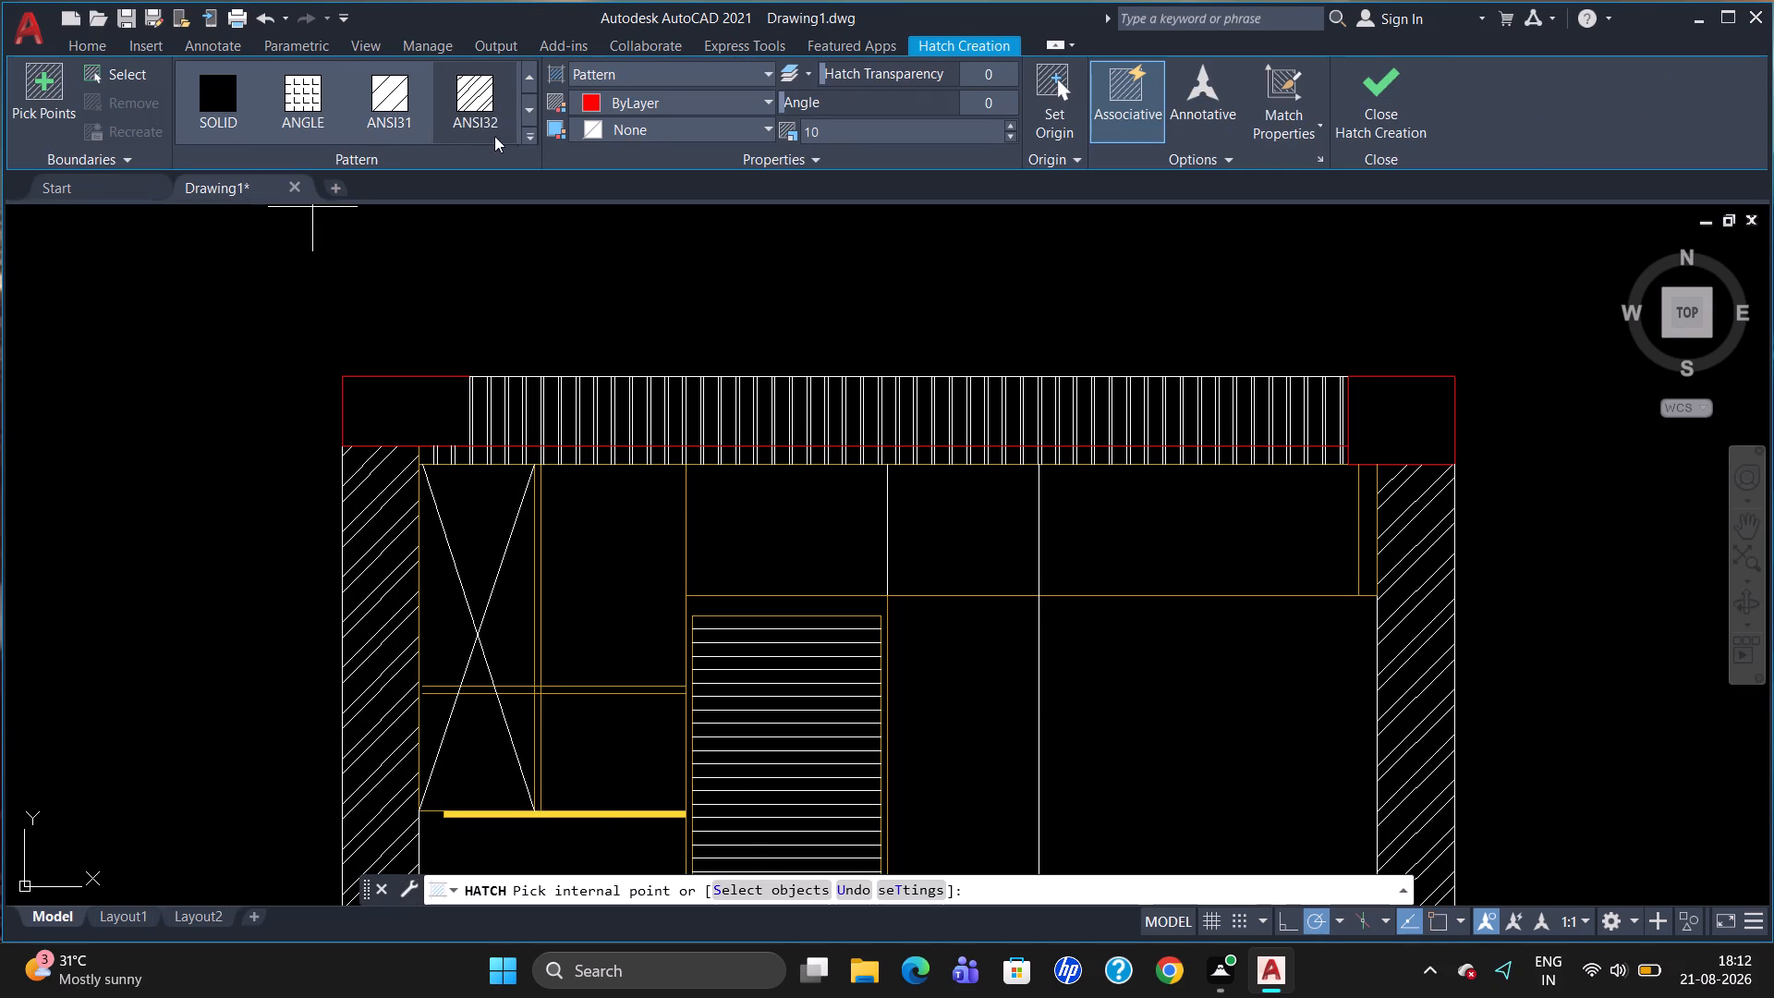
click(525, 134)
click(468, 336)
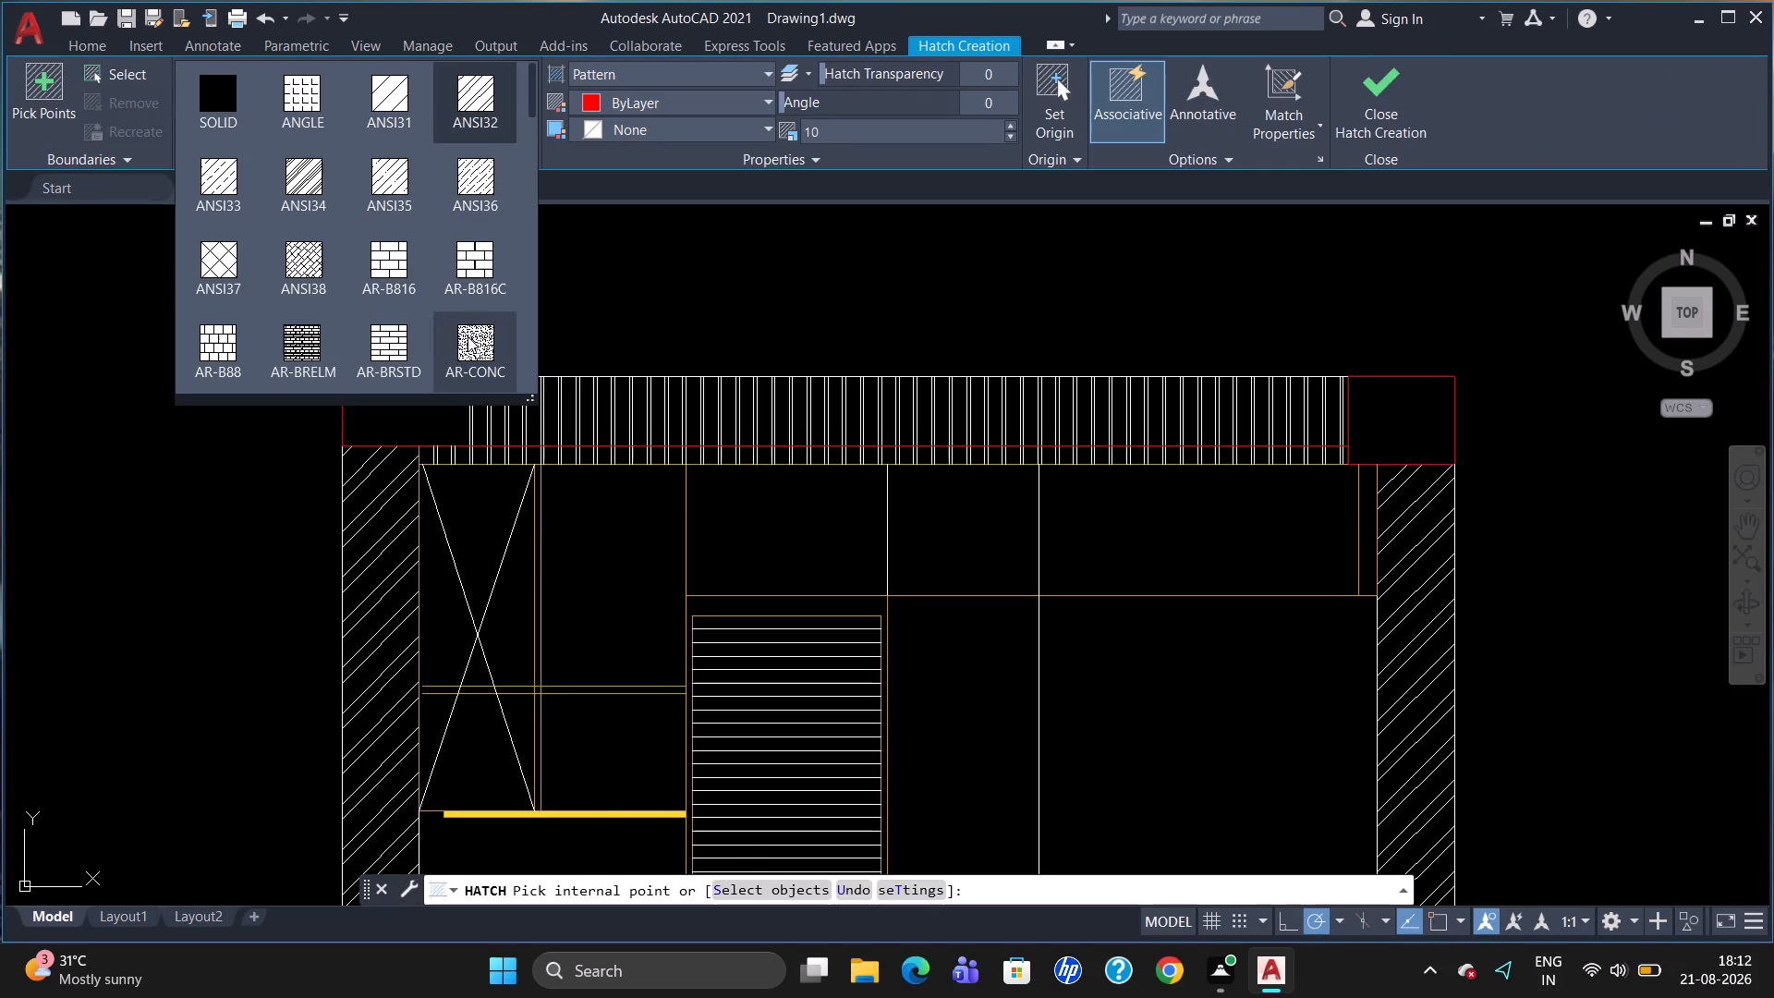
click(402, 409)
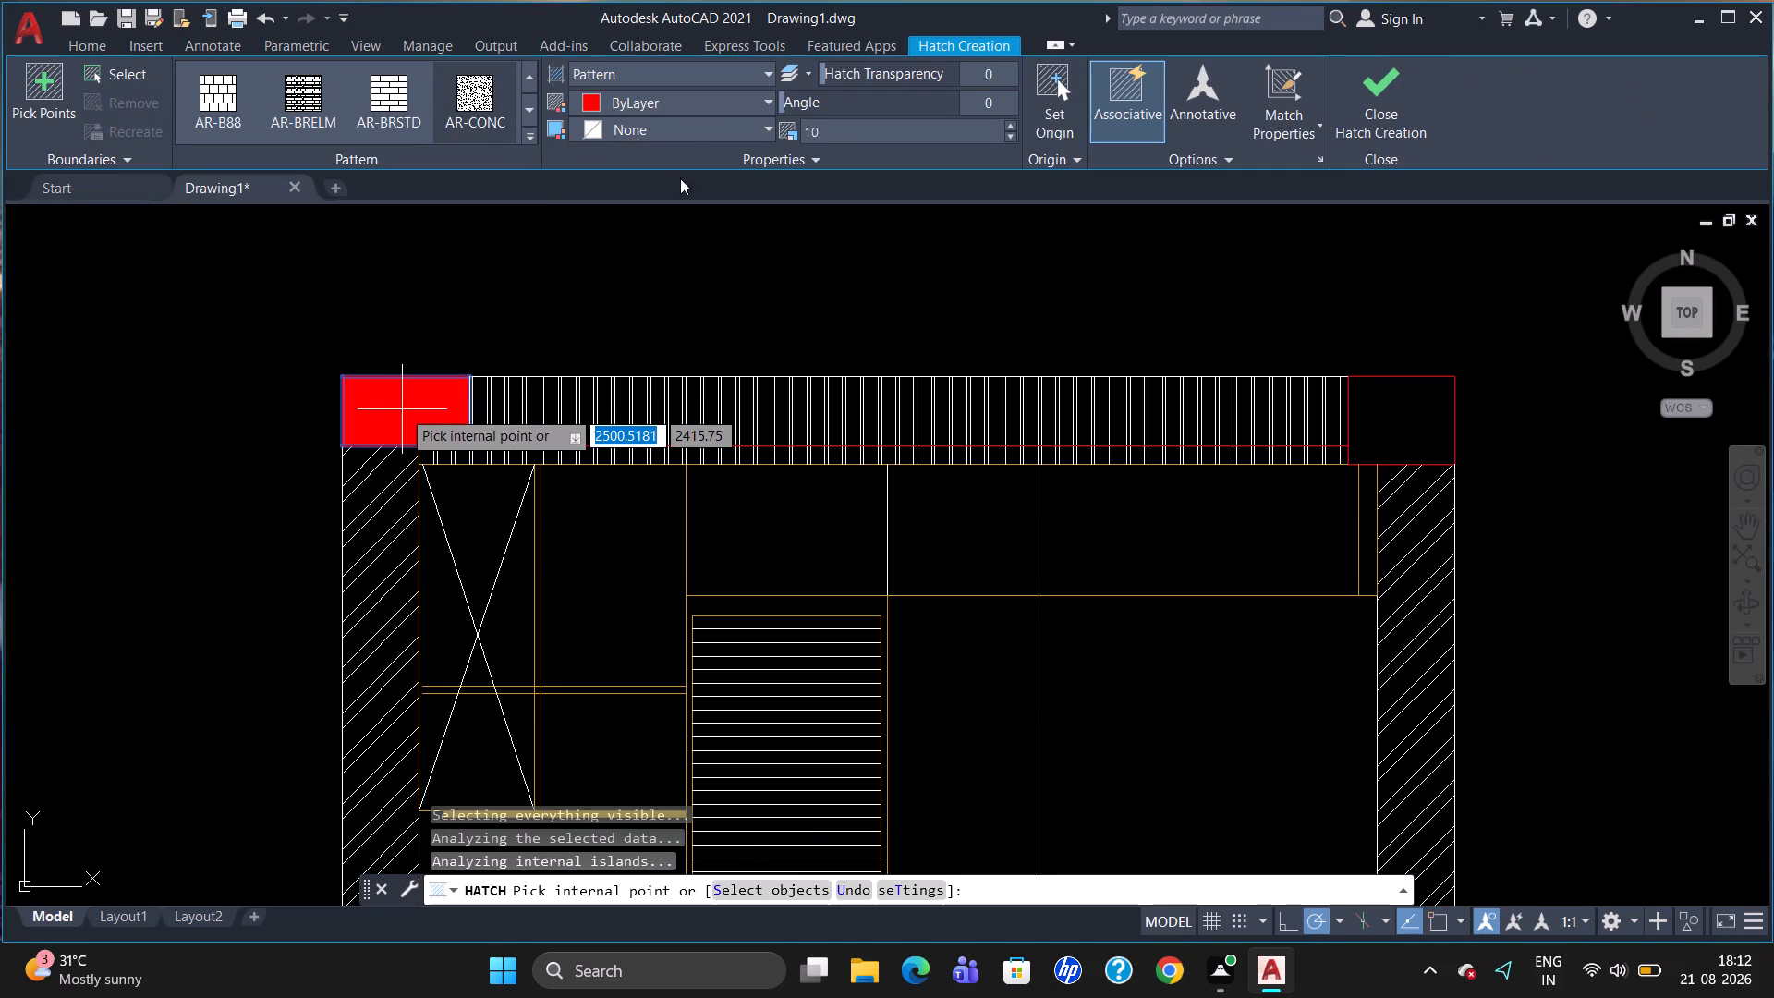
click(678, 103)
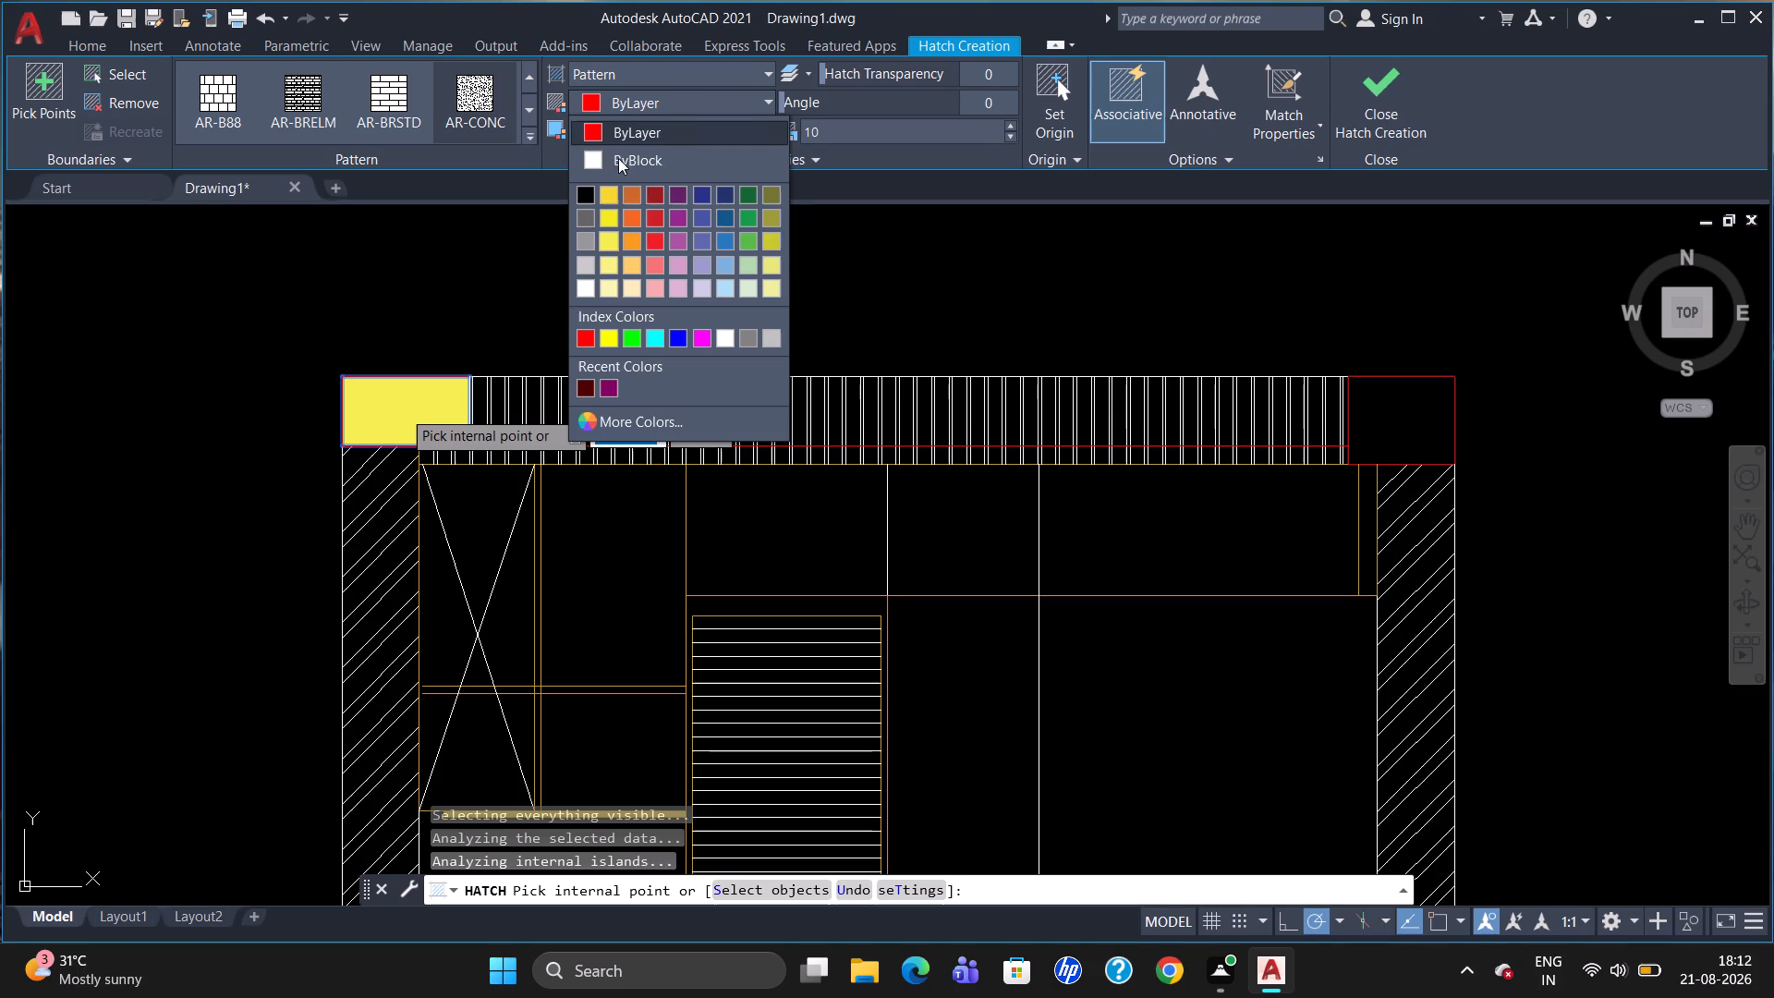
click(619, 148)
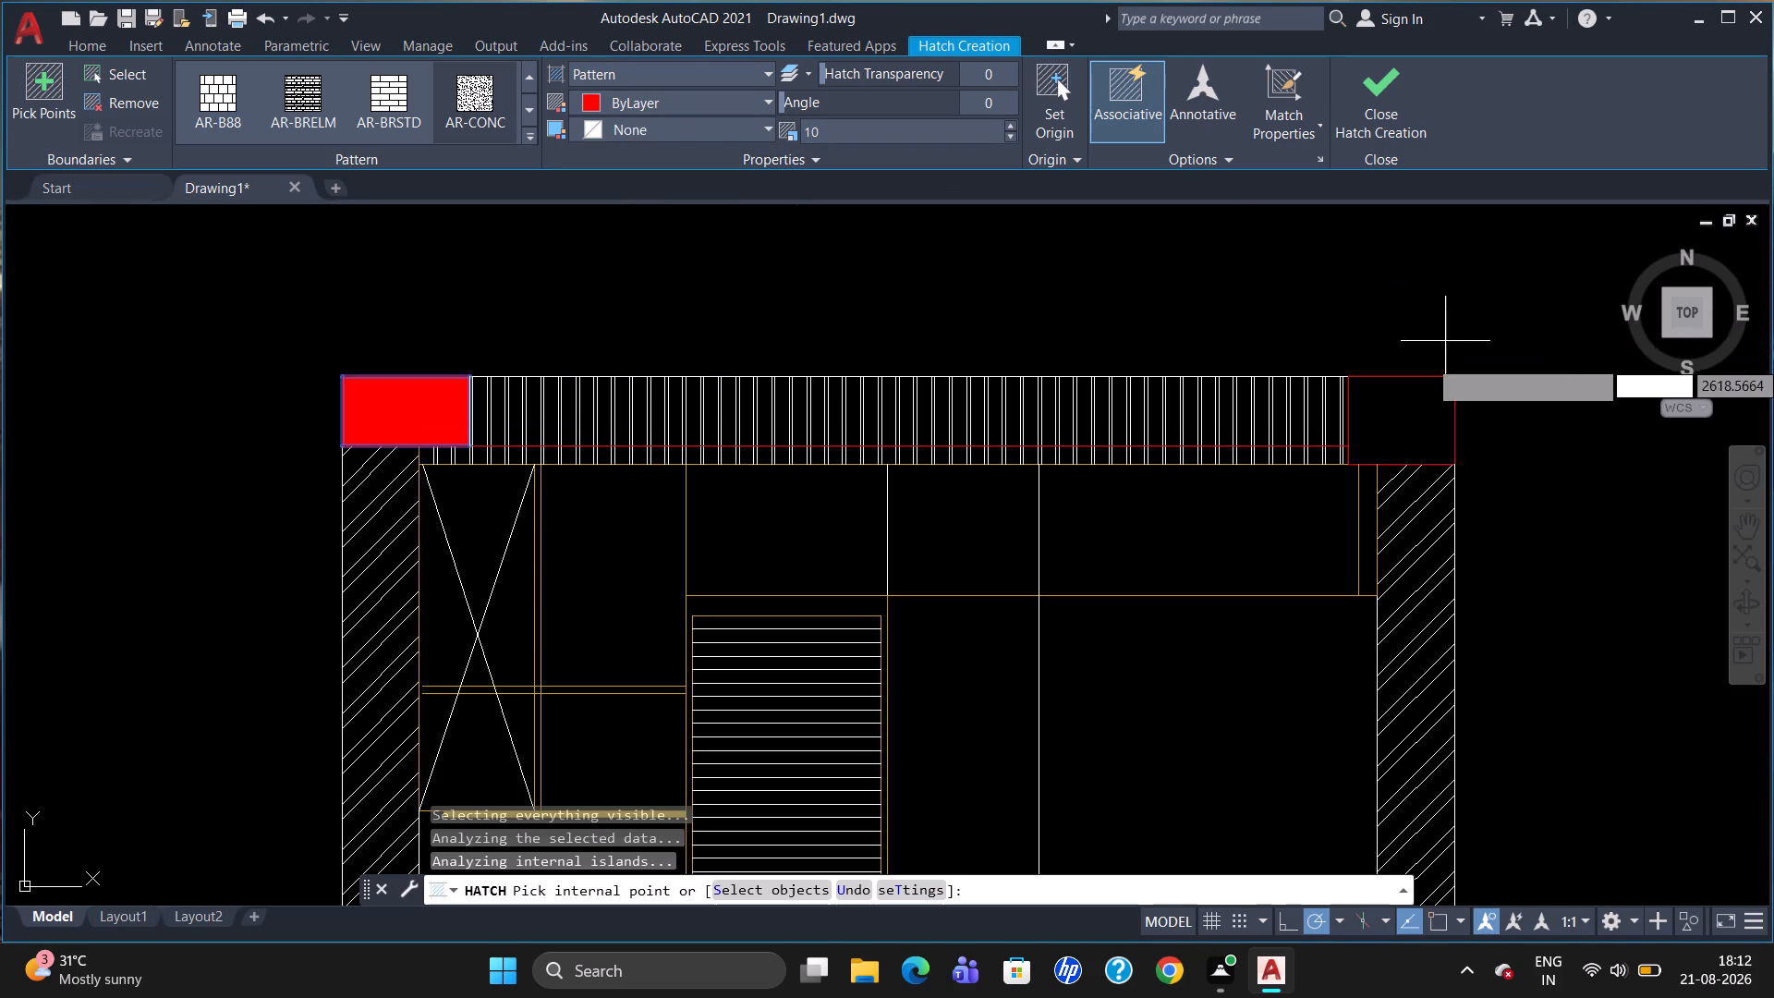
click(1390, 435)
Set the AR-CONC hatch scale to 0.5 and its colour to ByBlock, and finish the hatch.
click(881, 133)
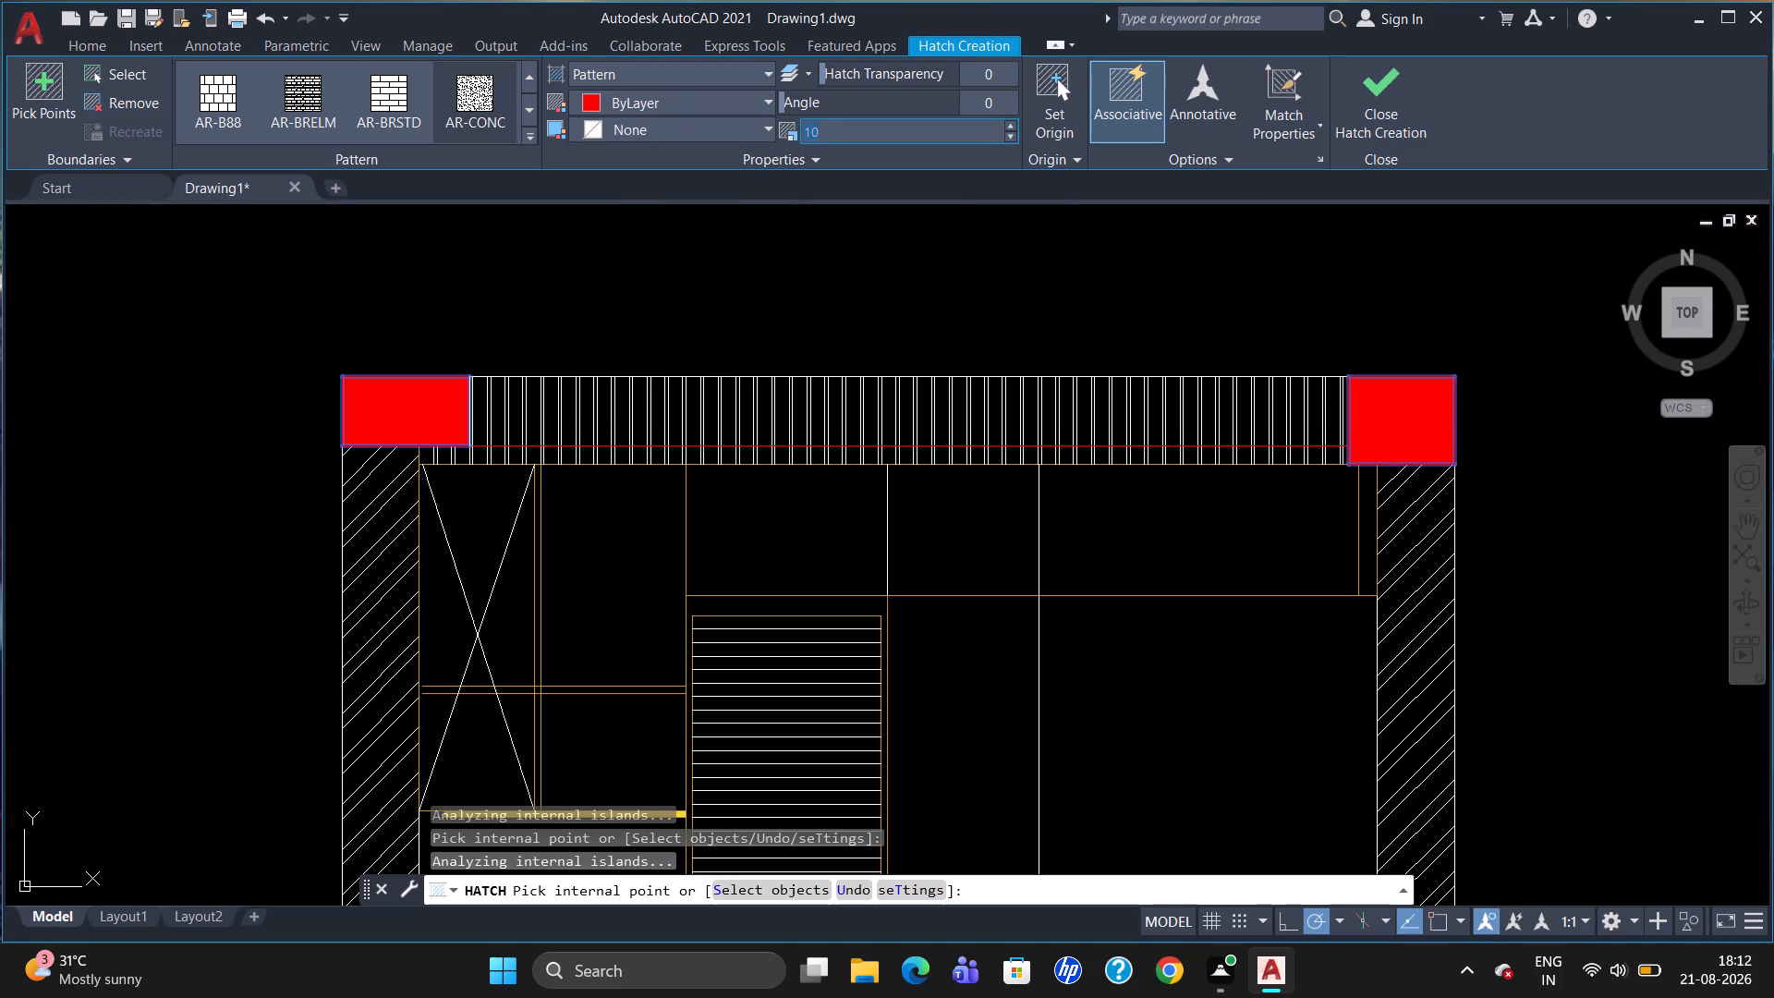
key(BackSpace)
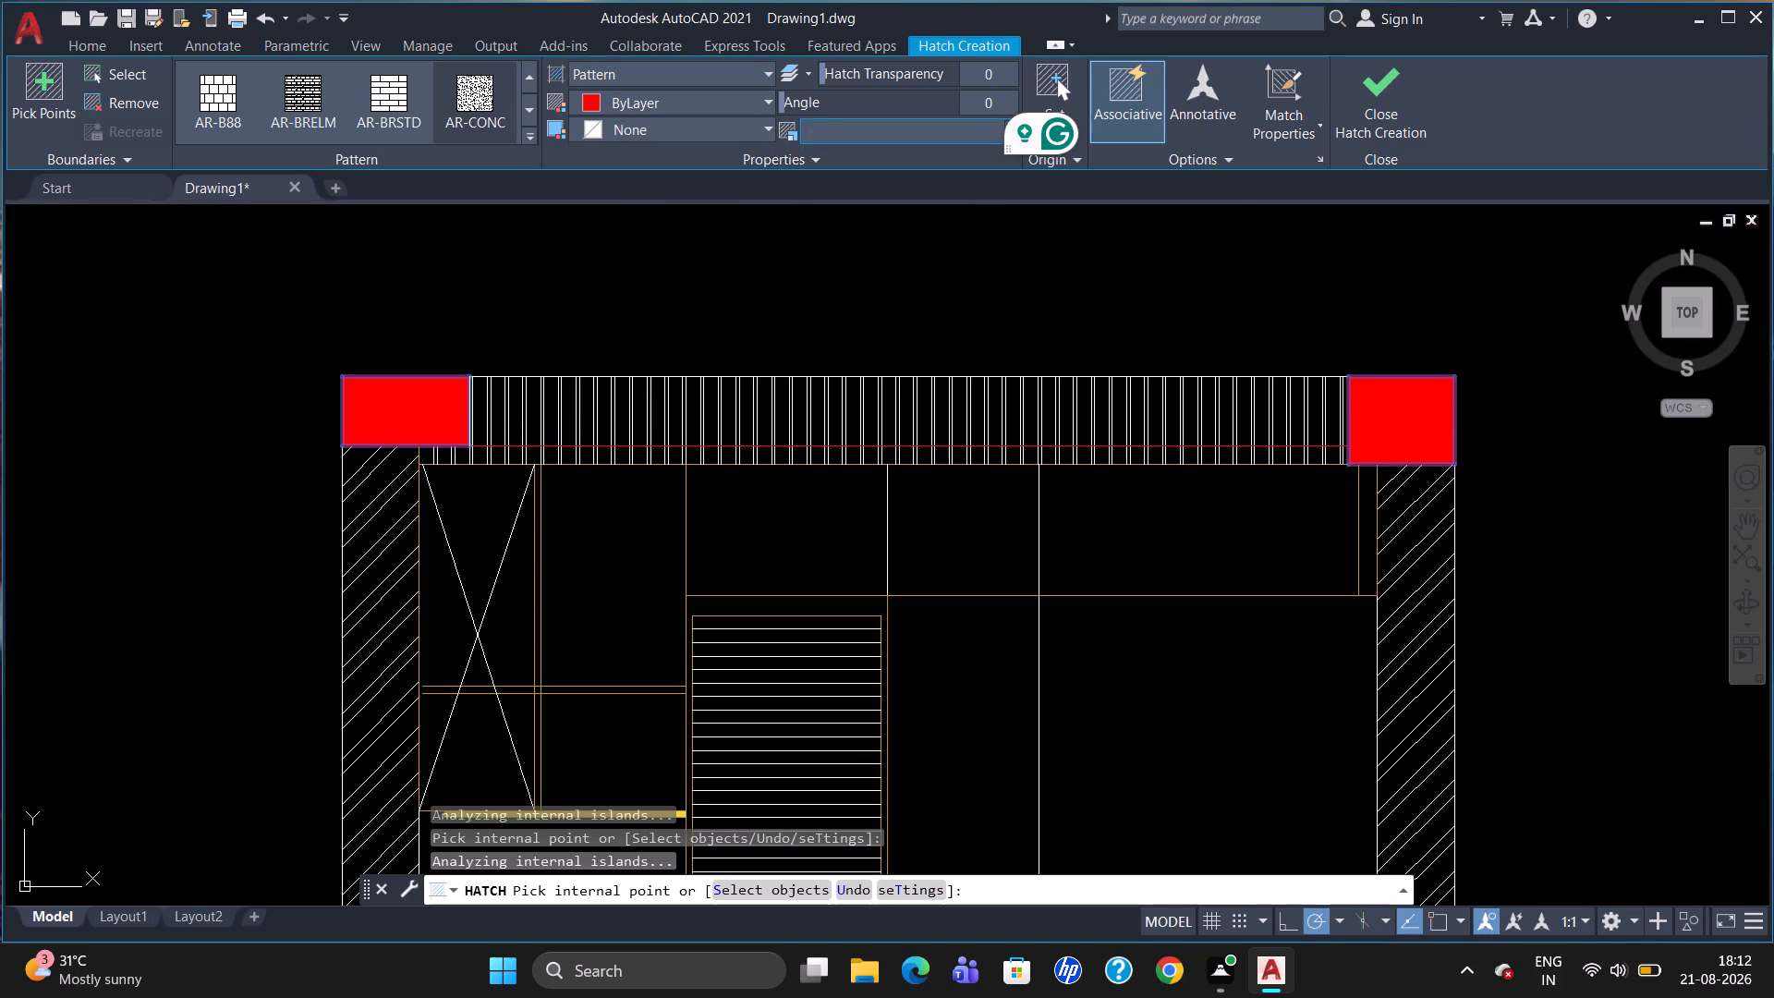
text(0.)
key(5)
key(Return)
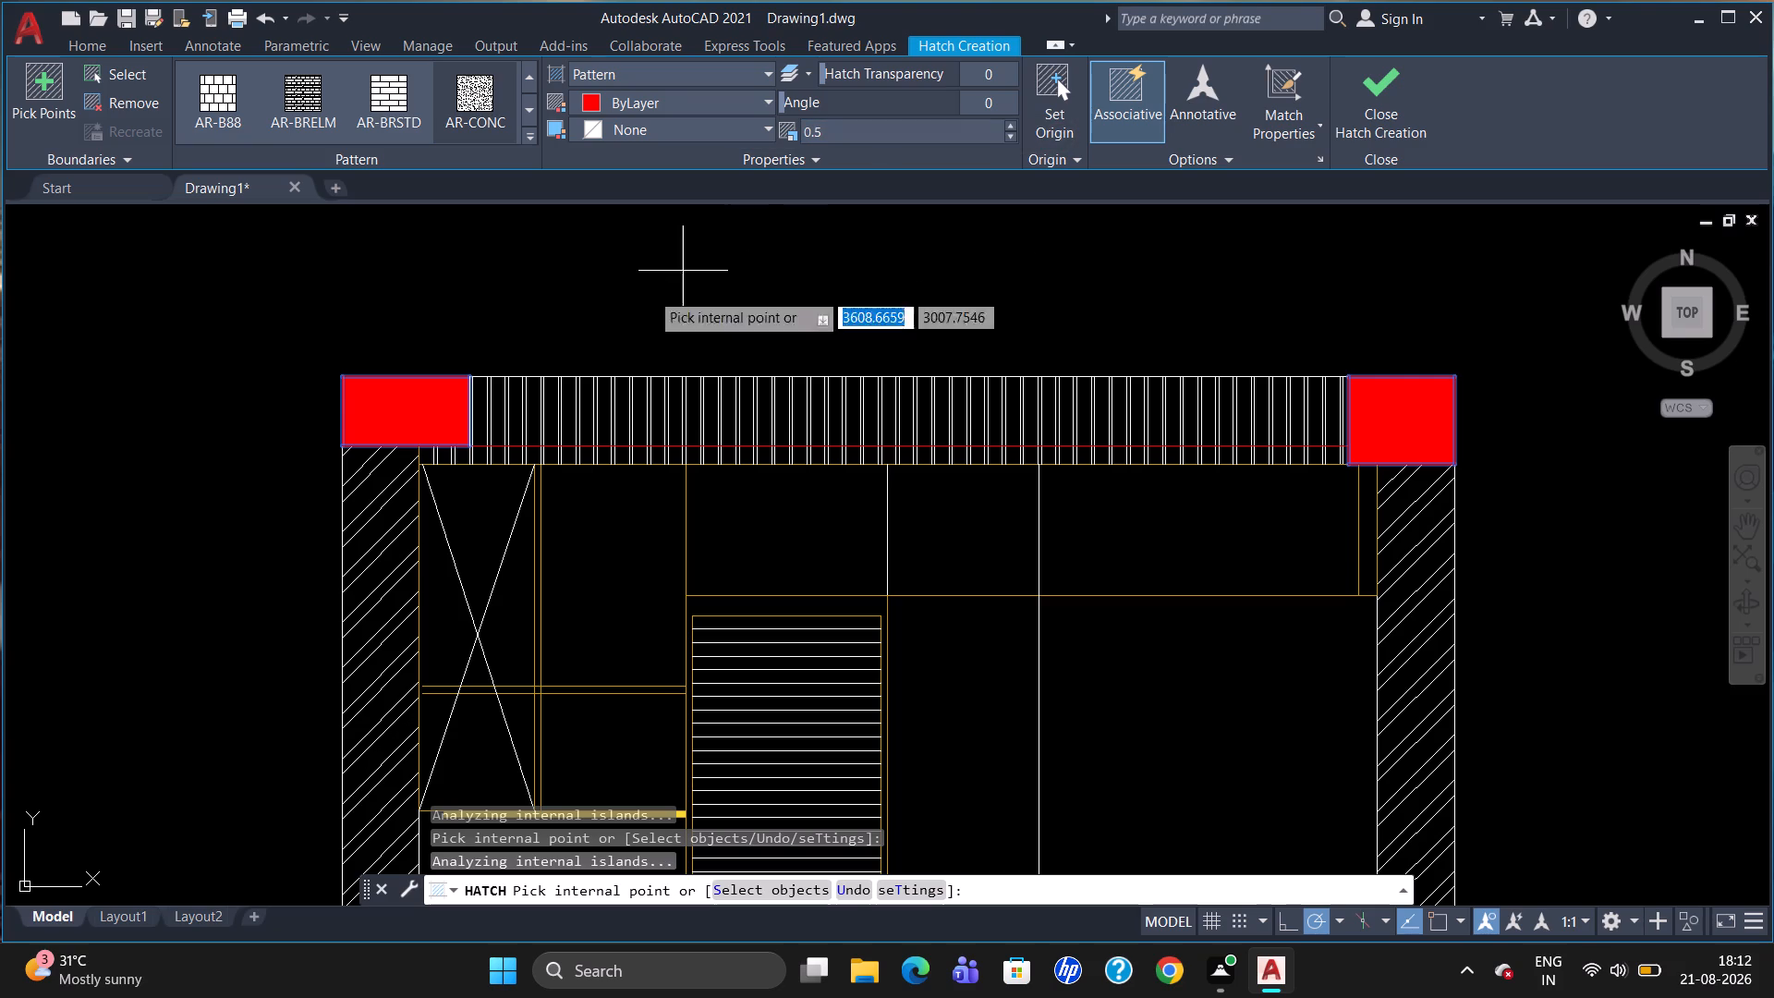
click(379, 394)
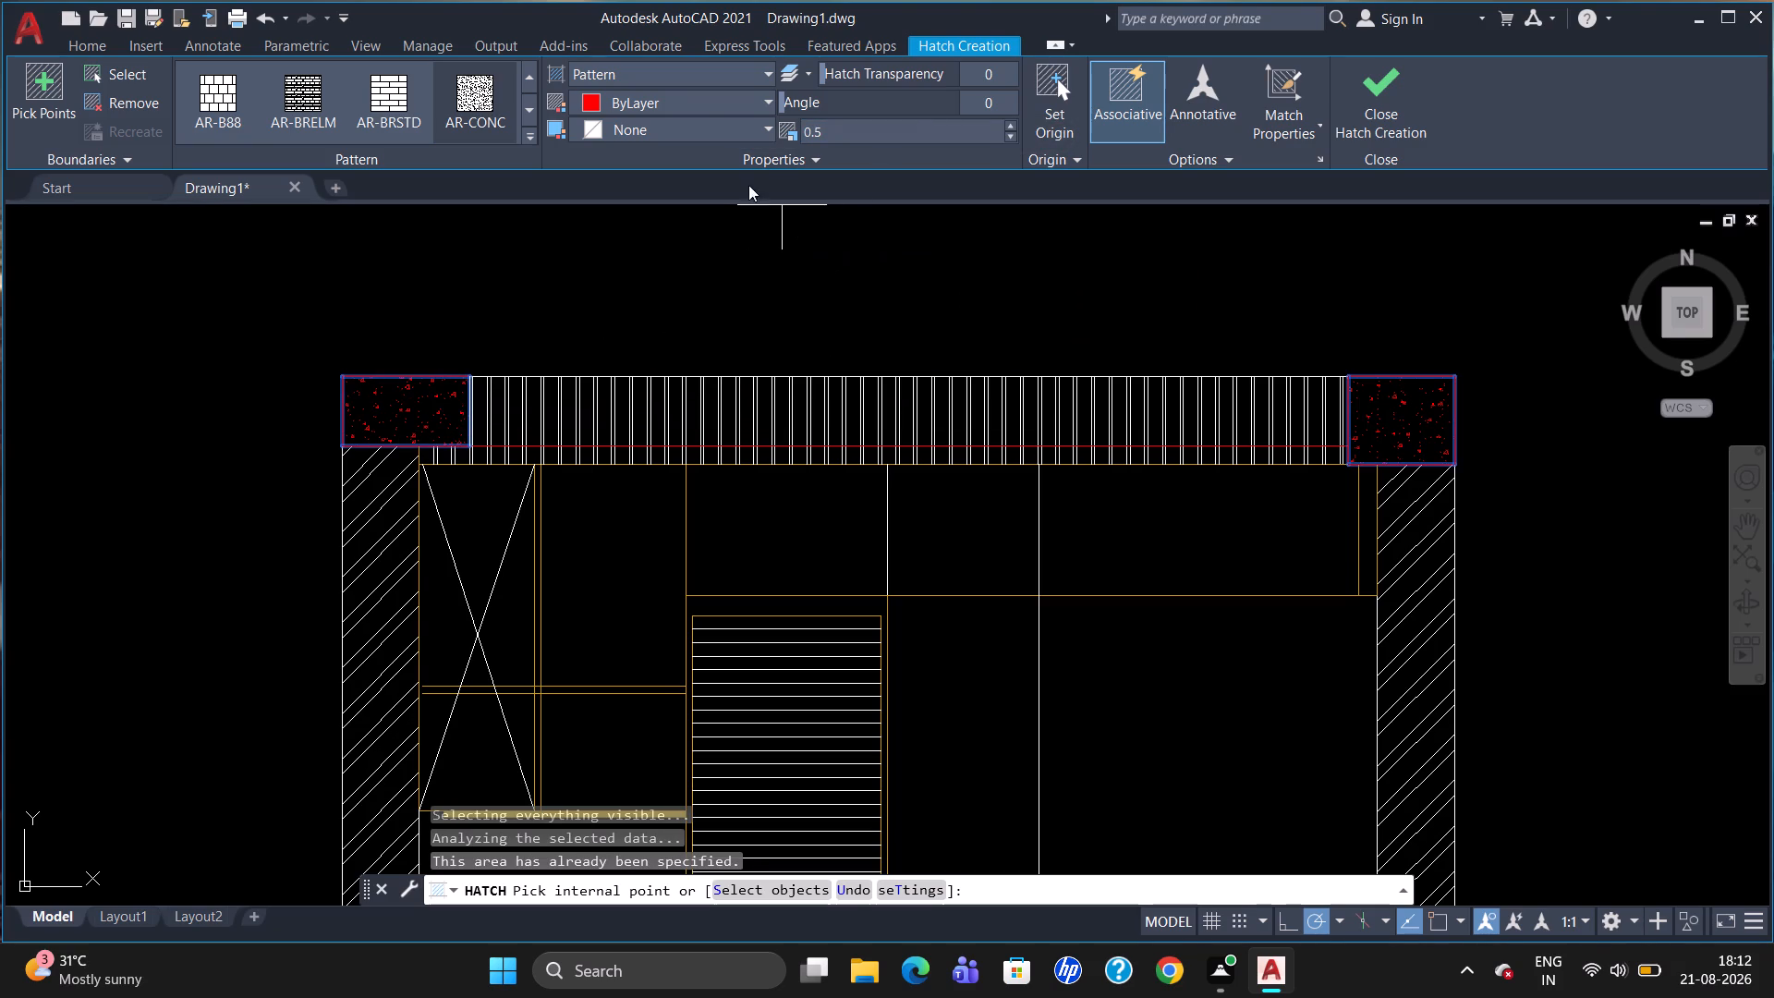
click(709, 105)
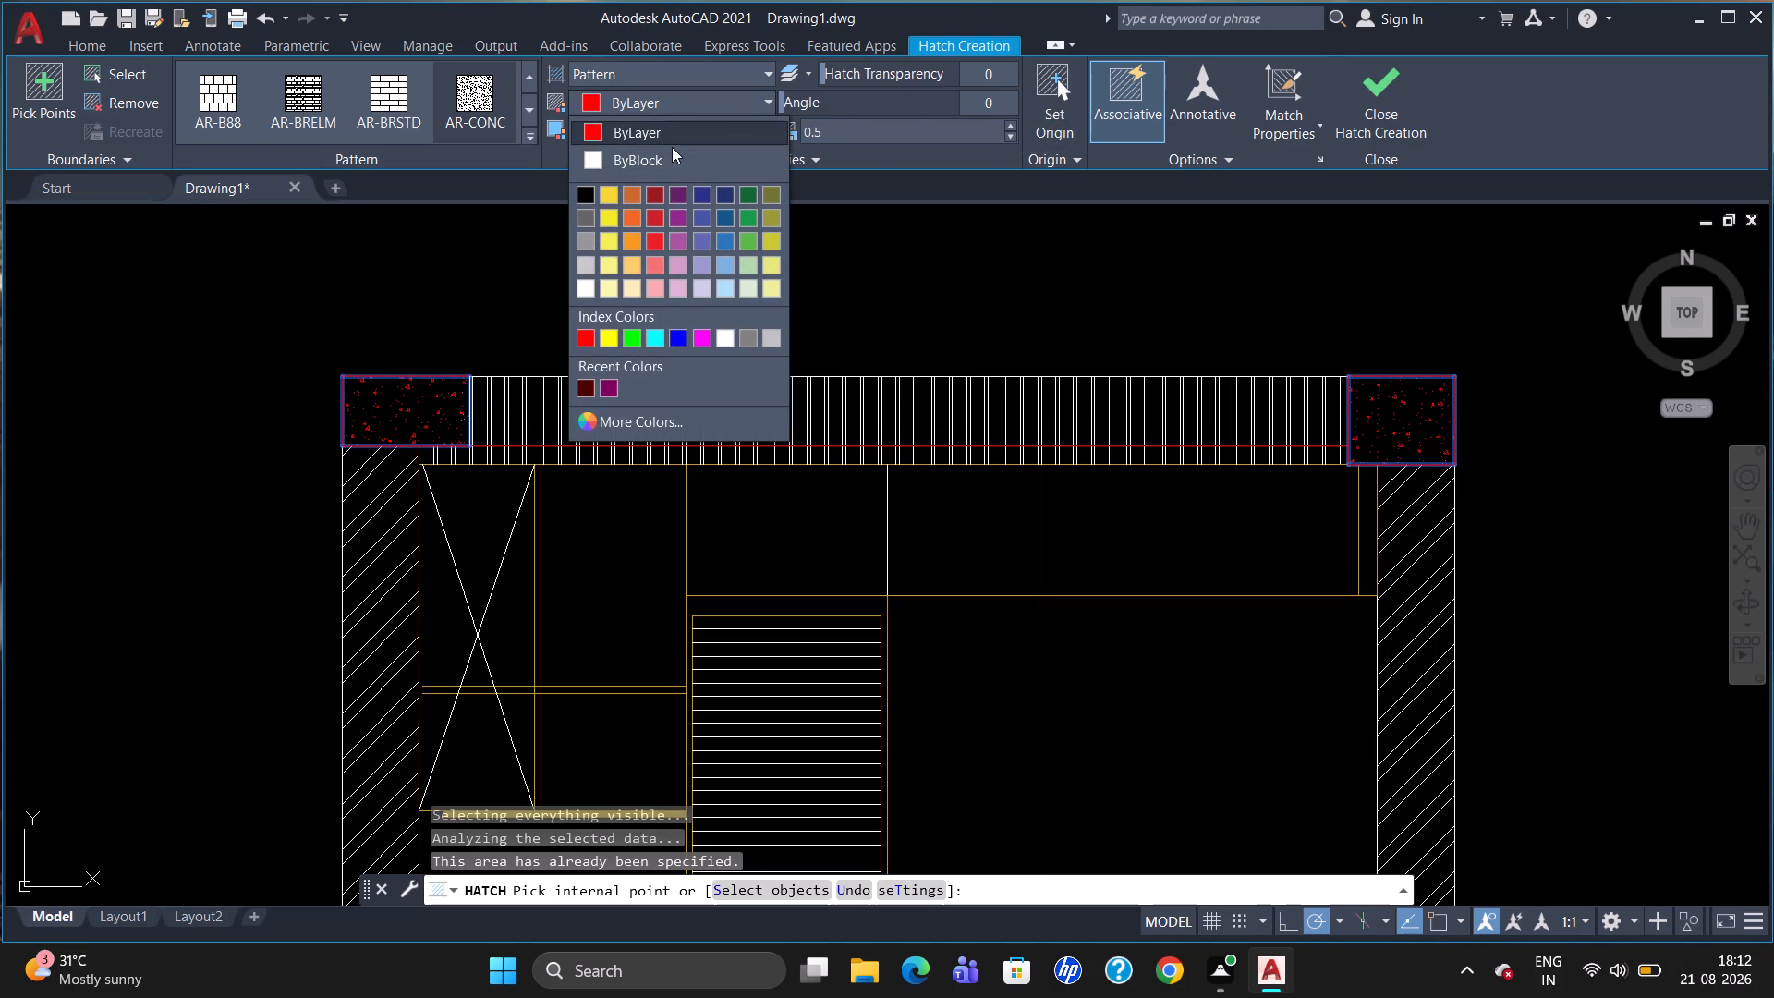
click(671, 153)
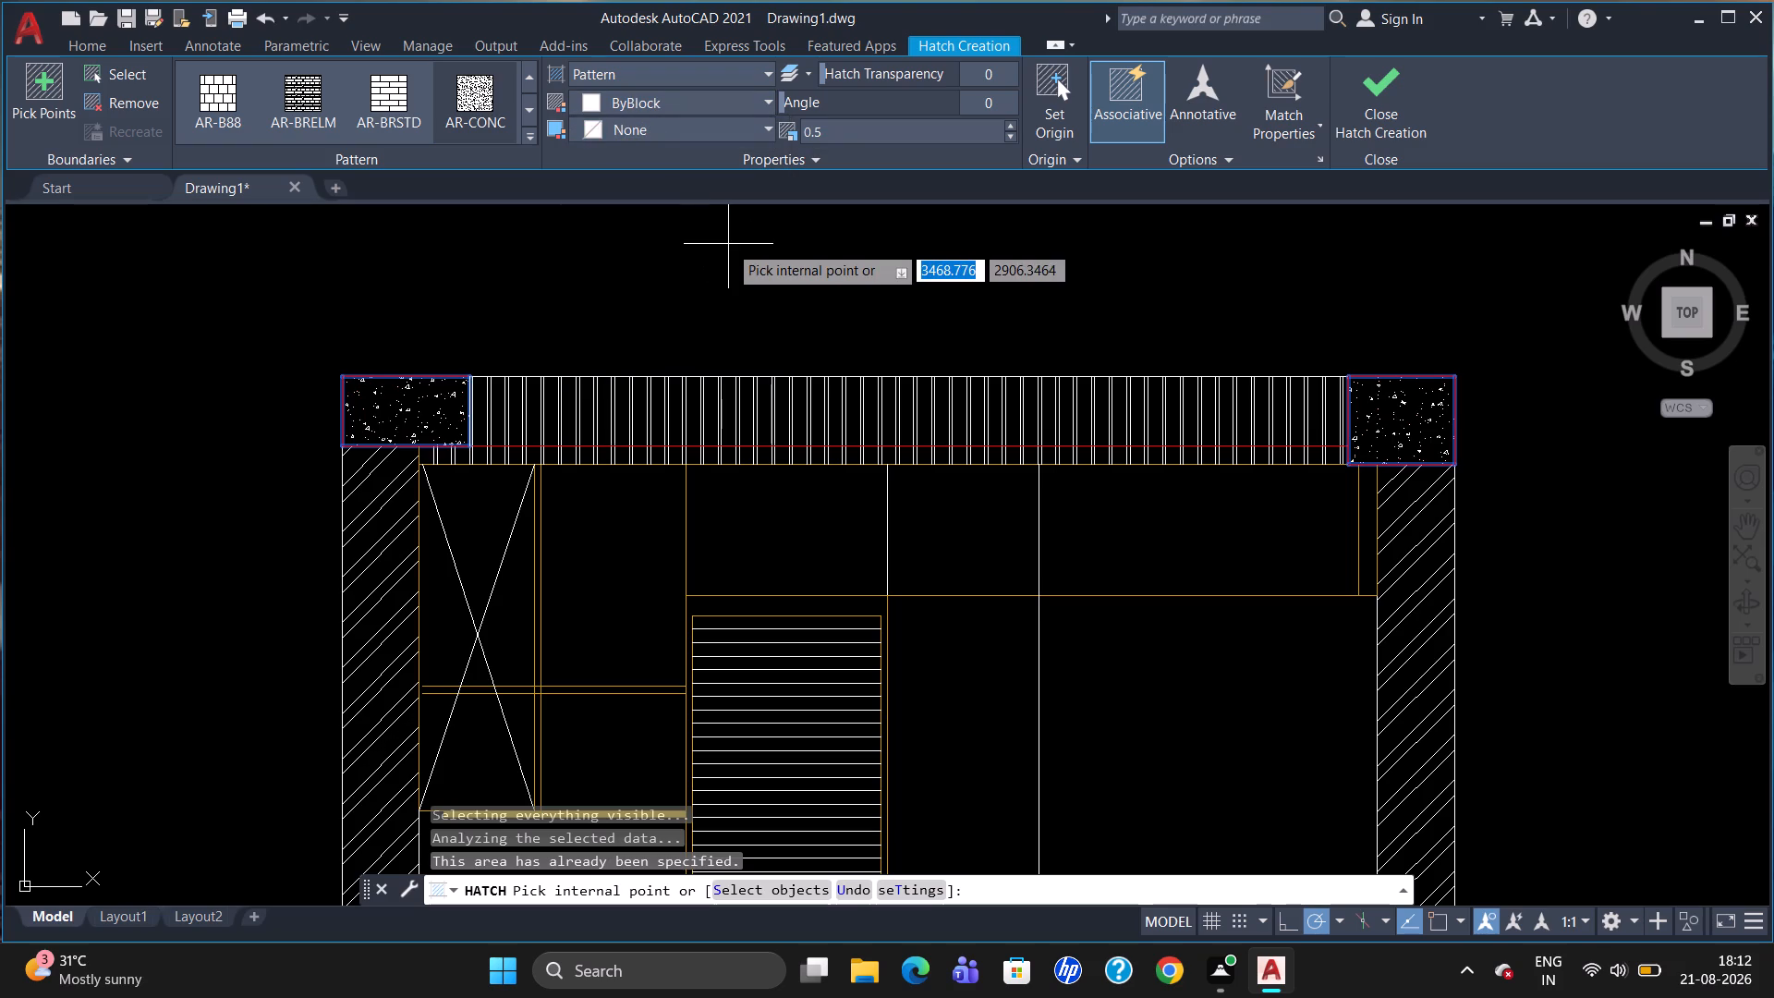
key(Escape)
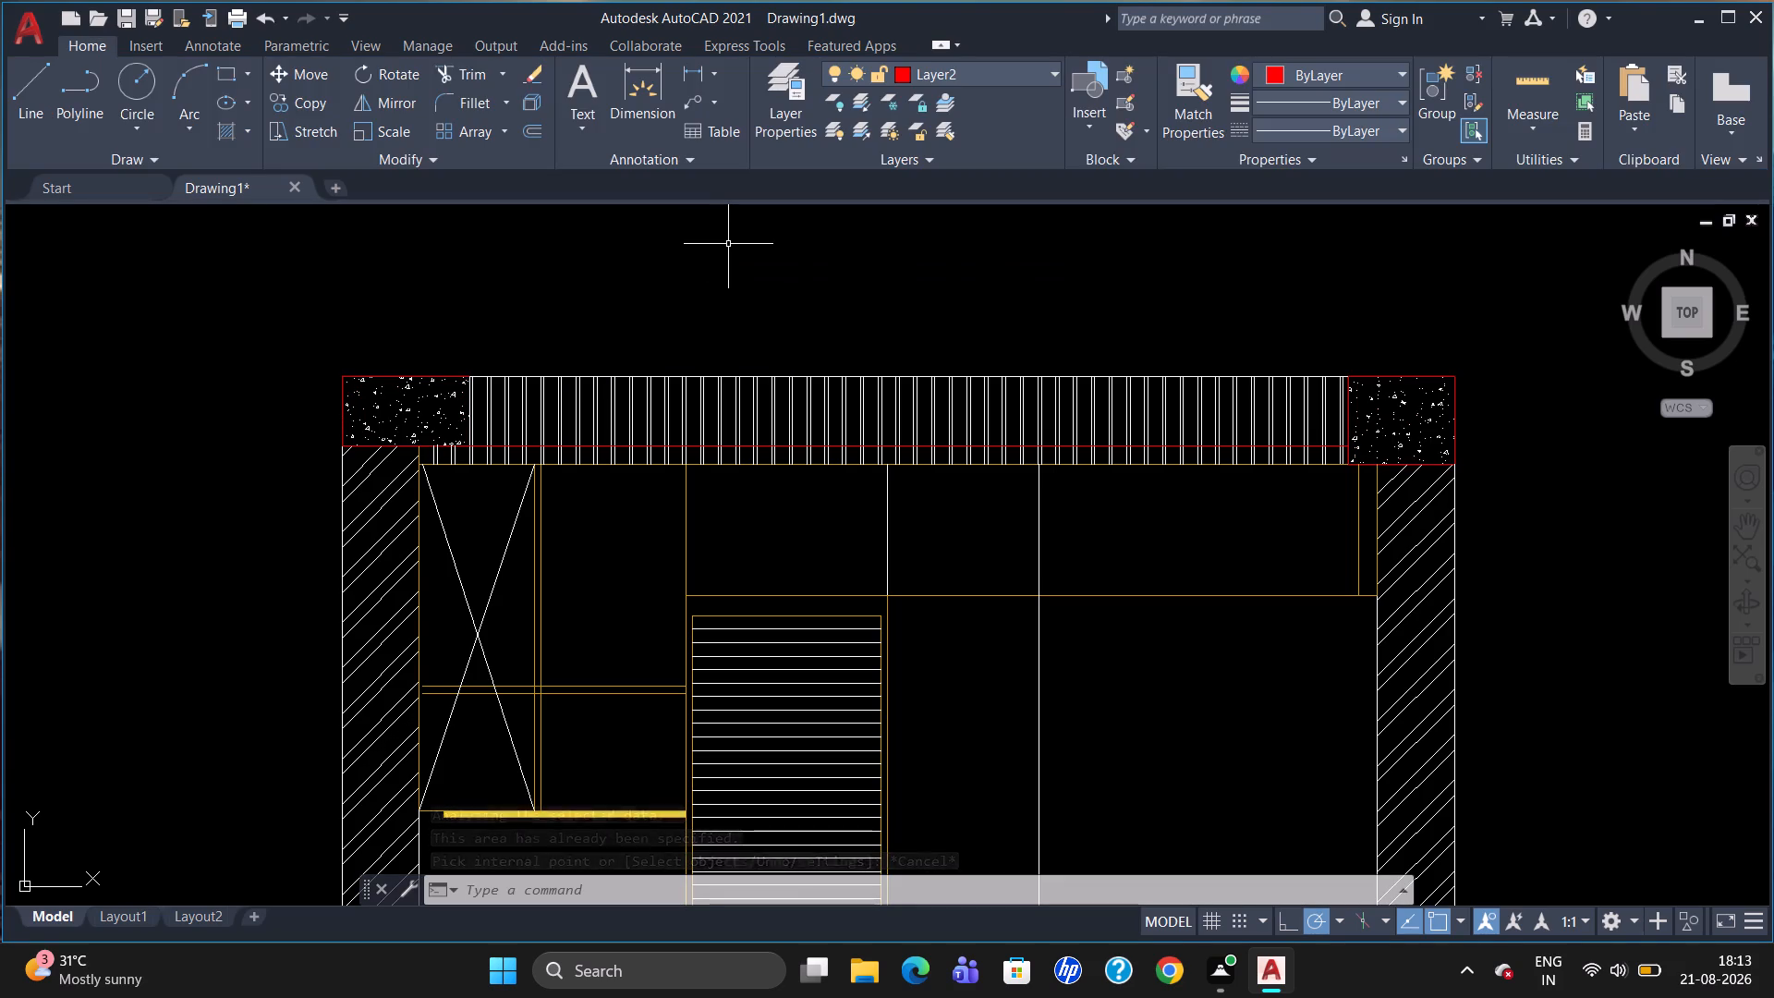
Ungroup the leftmost vertical line pair and move the segment along the upper-left rectangle's edge to Layer2.
scroll(556, 421, up, 2)
click(332, 343)
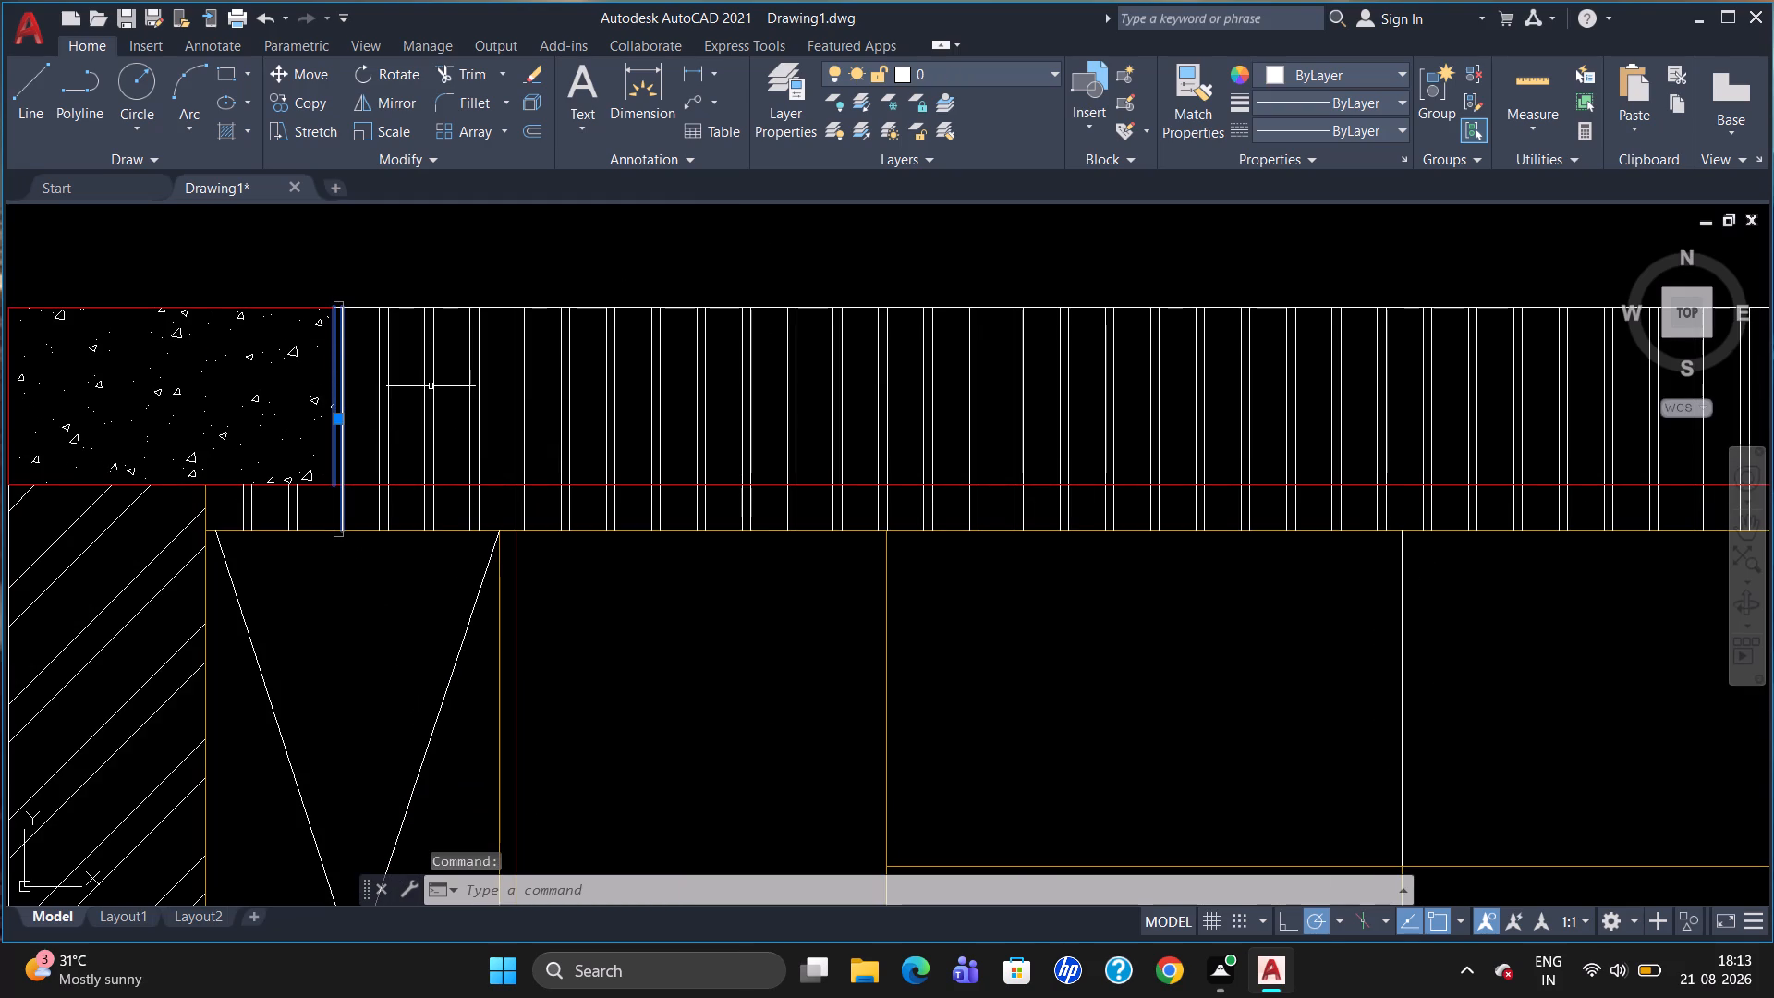
text(UNG)
key(Return)
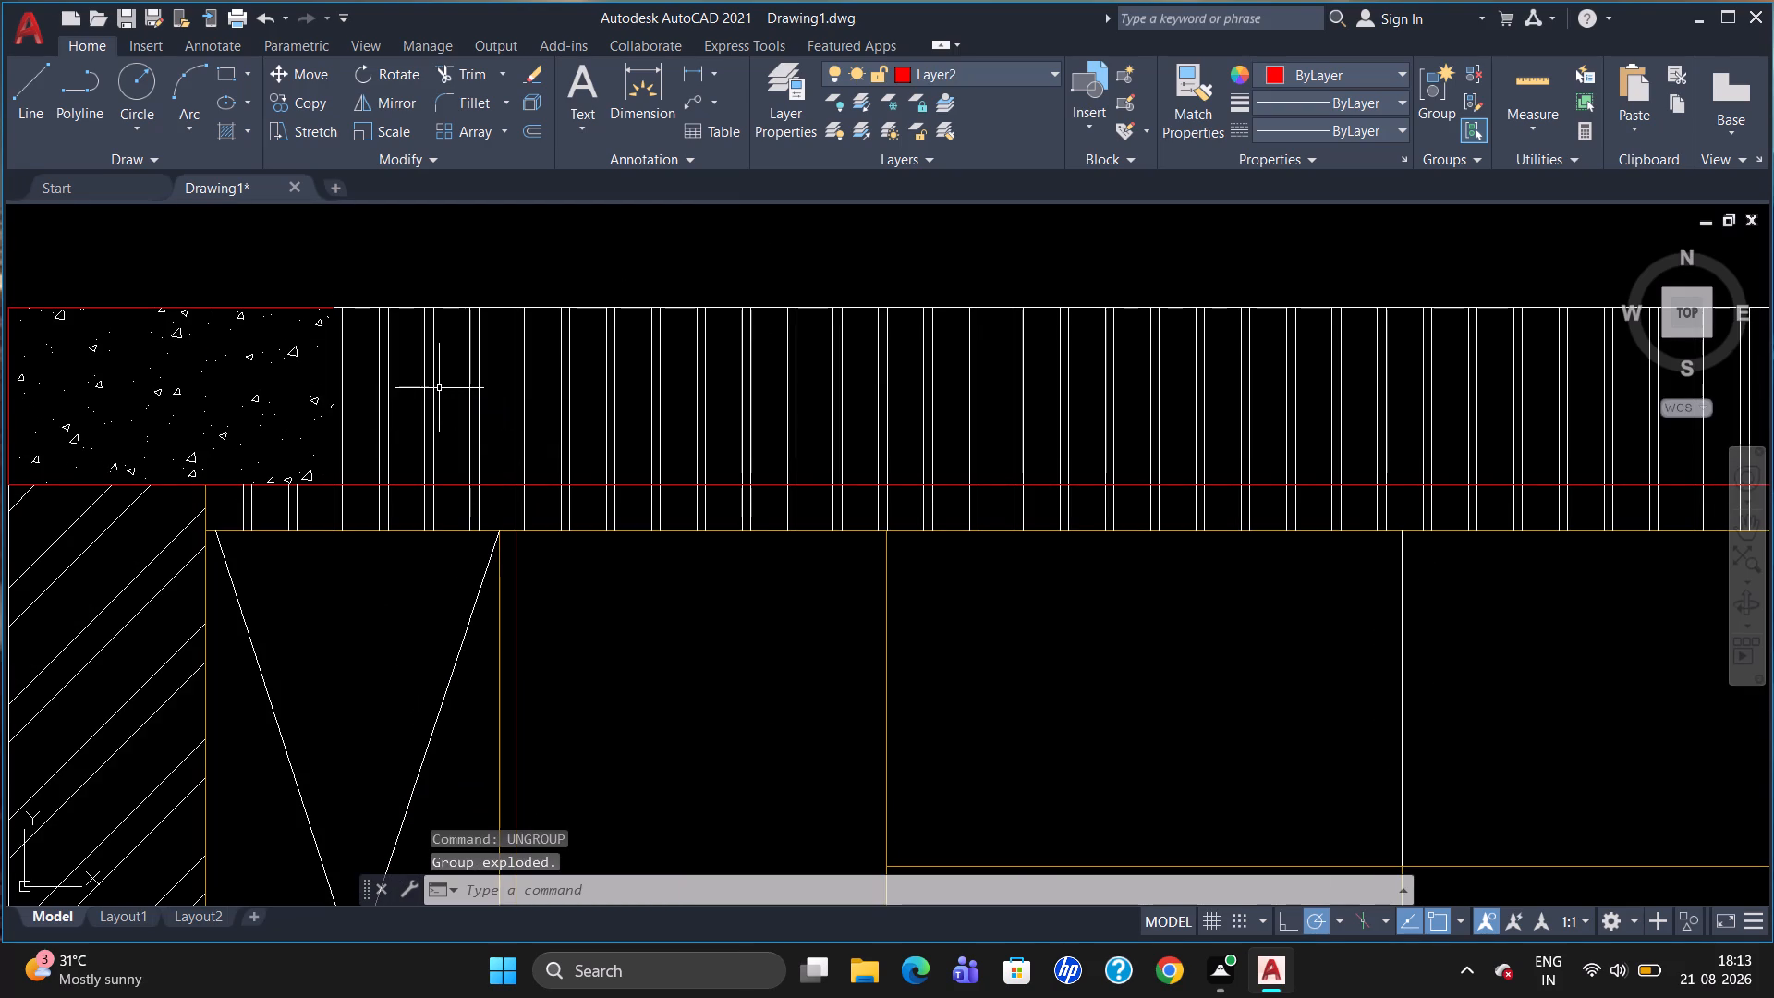
click(332, 439)
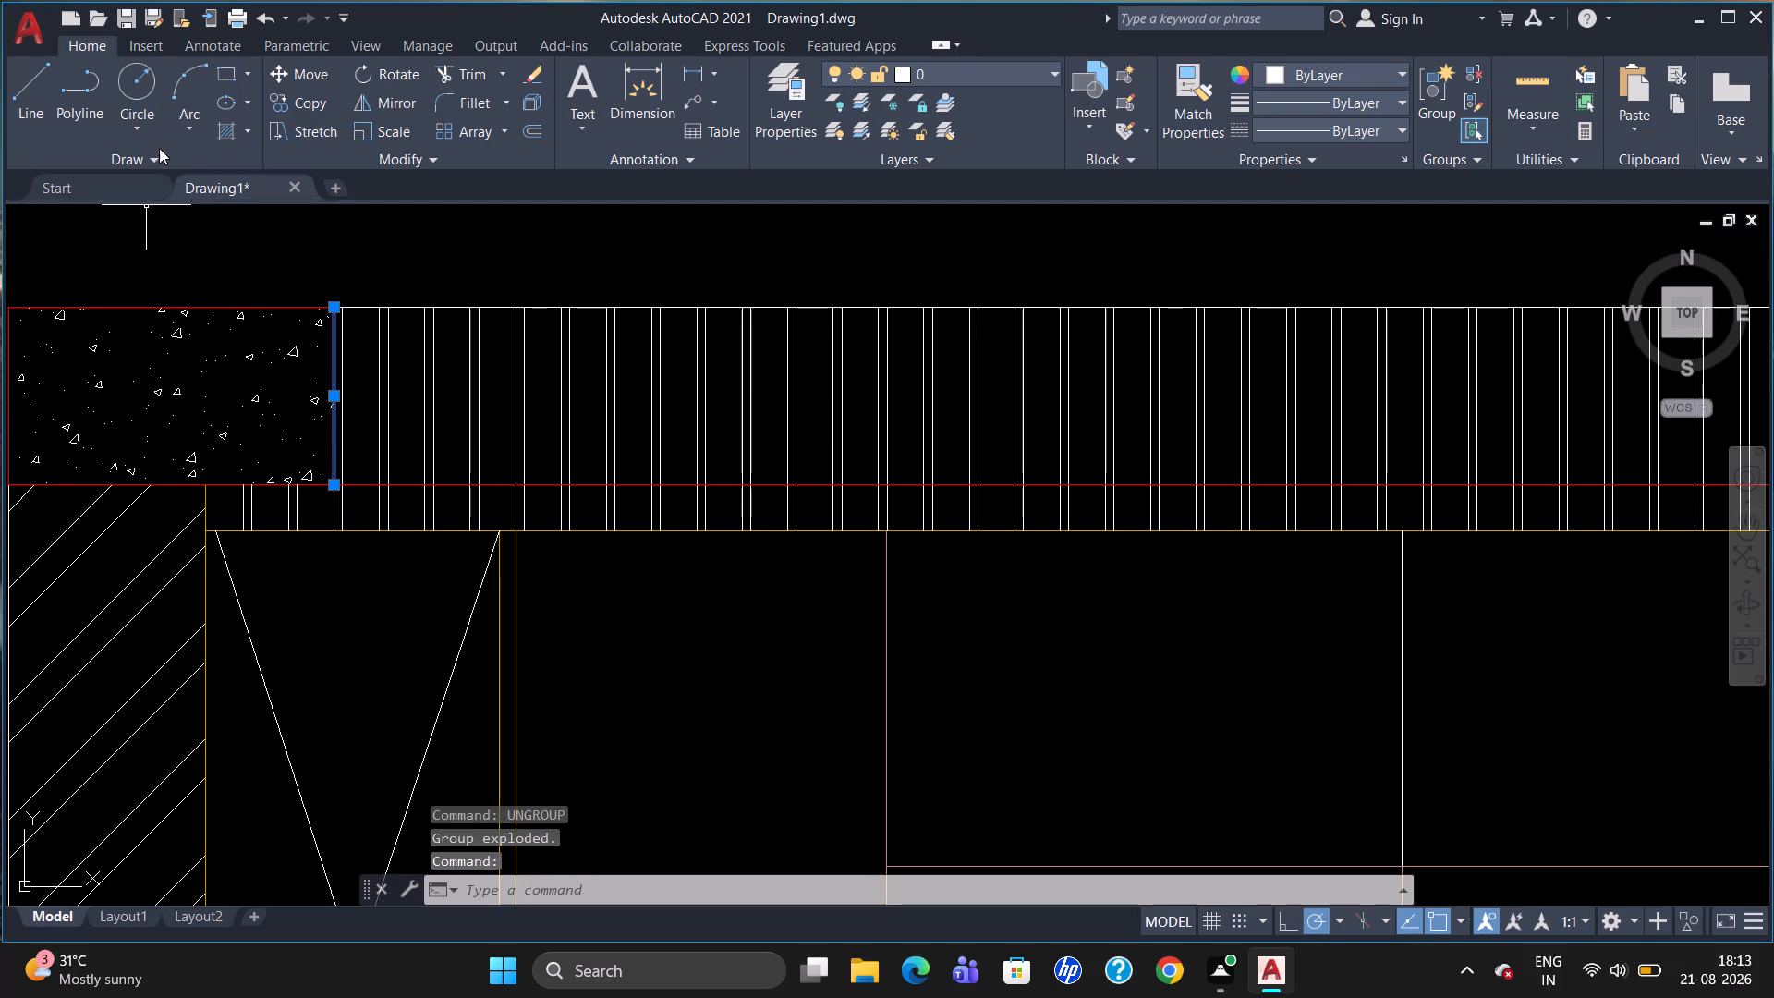
click(975, 68)
click(984, 177)
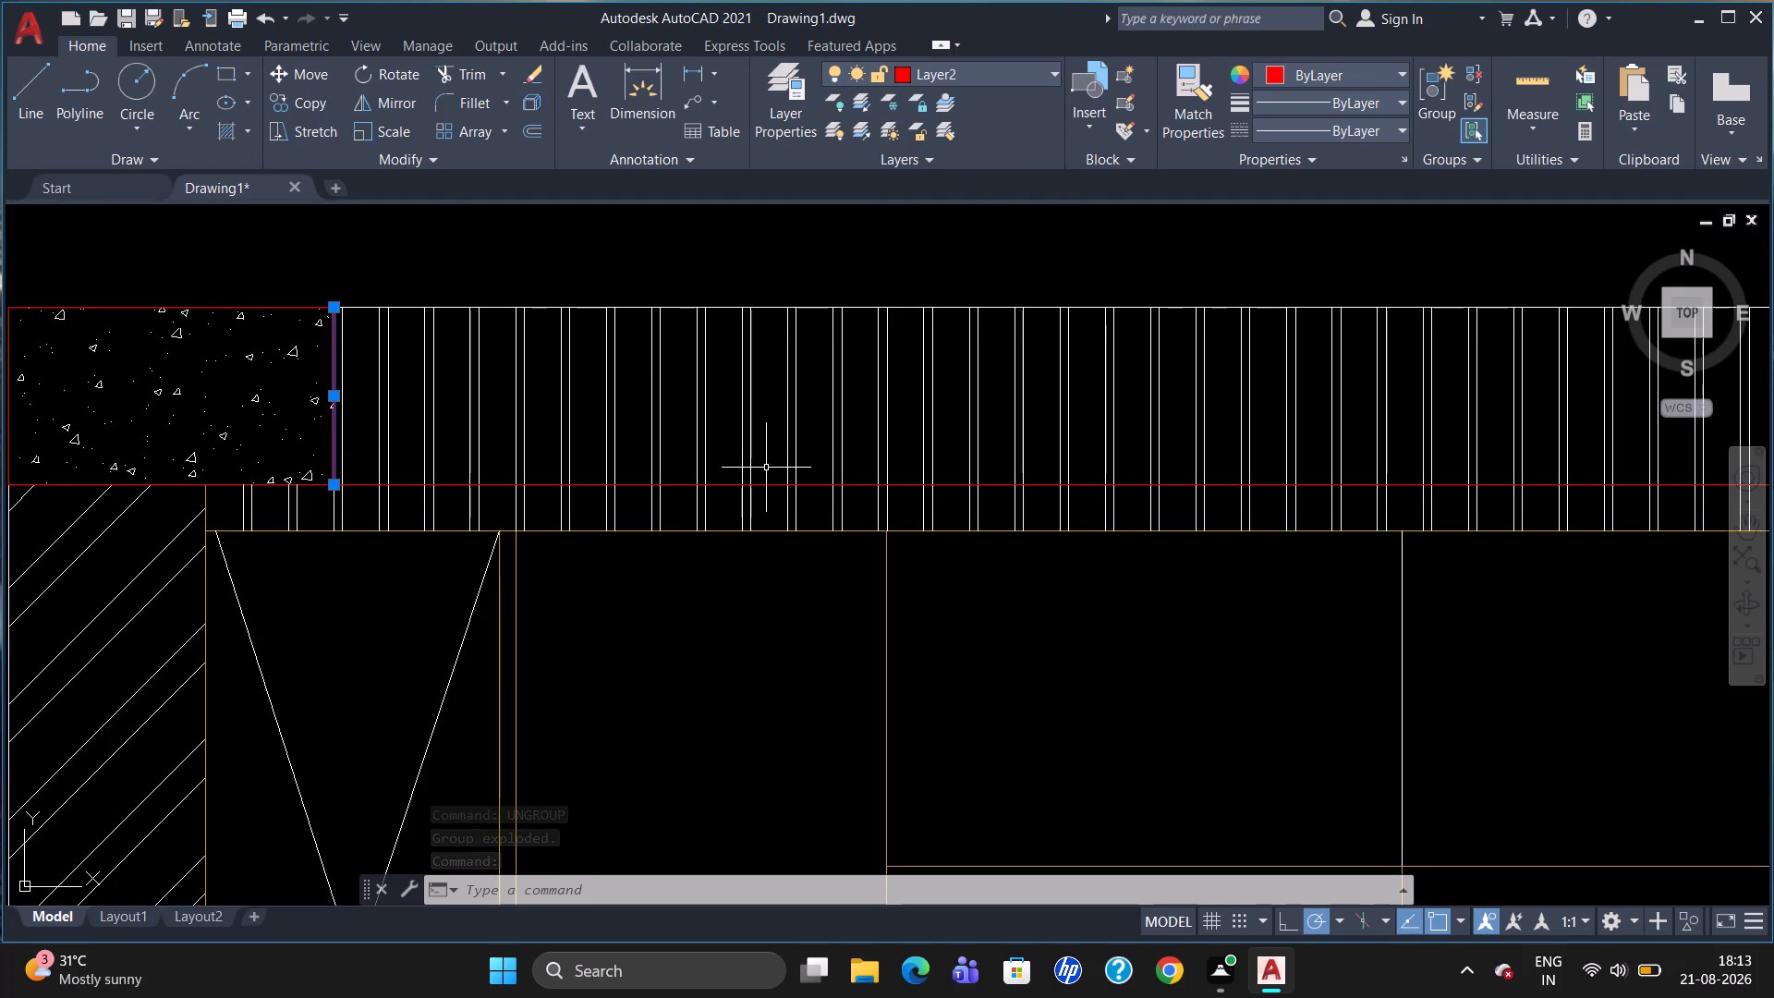
key(Escape)
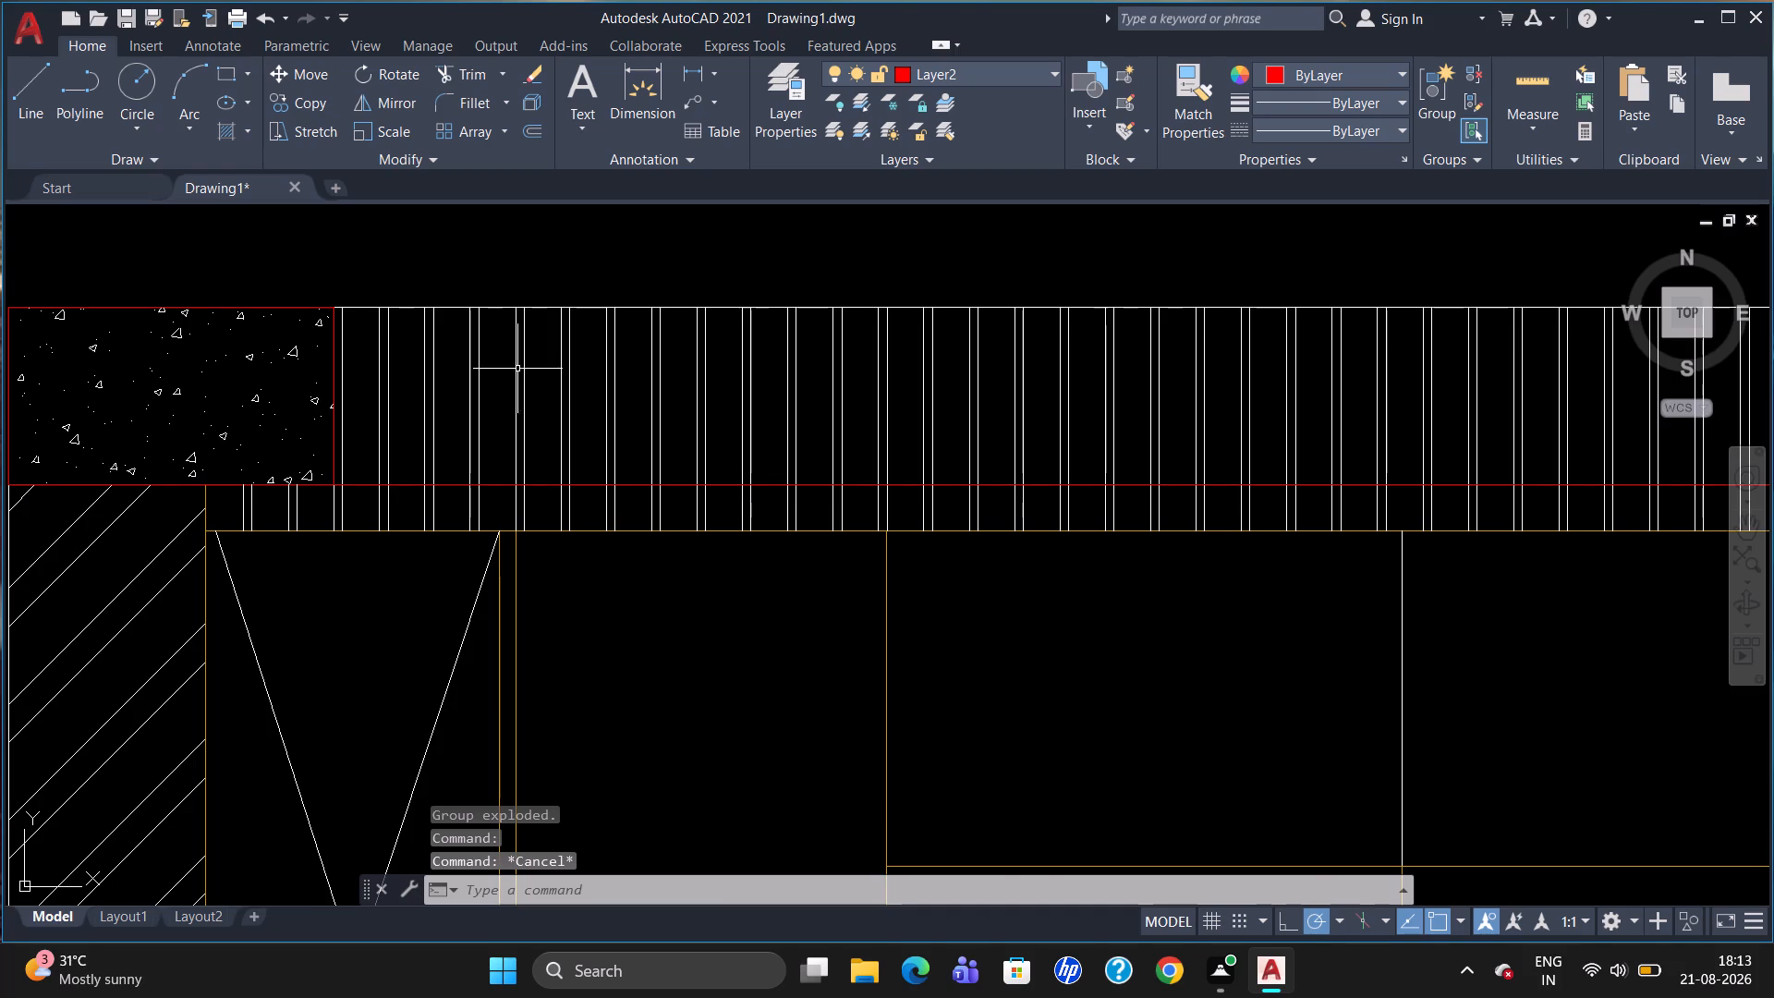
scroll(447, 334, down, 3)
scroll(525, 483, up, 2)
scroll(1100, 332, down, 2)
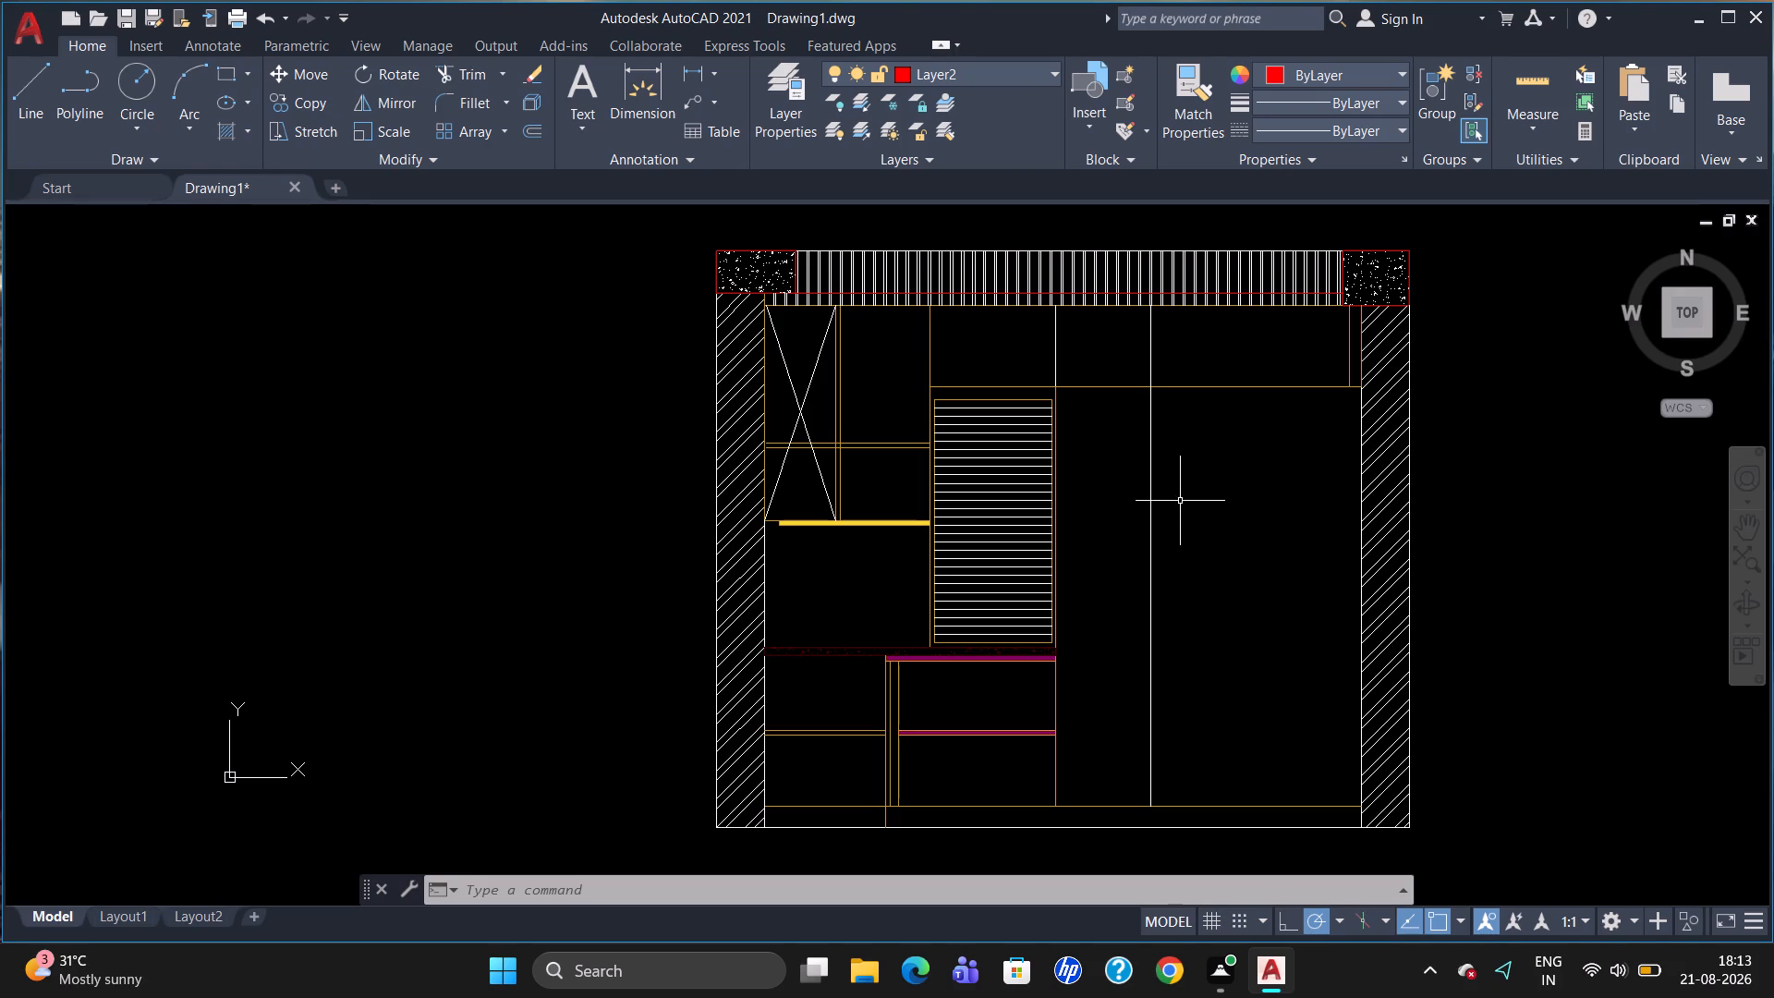
Add a horizontal linear dimension below the layout from the right hatched strip's inner edge to the white vertical divider line.
scroll(1198, 759, down, 2)
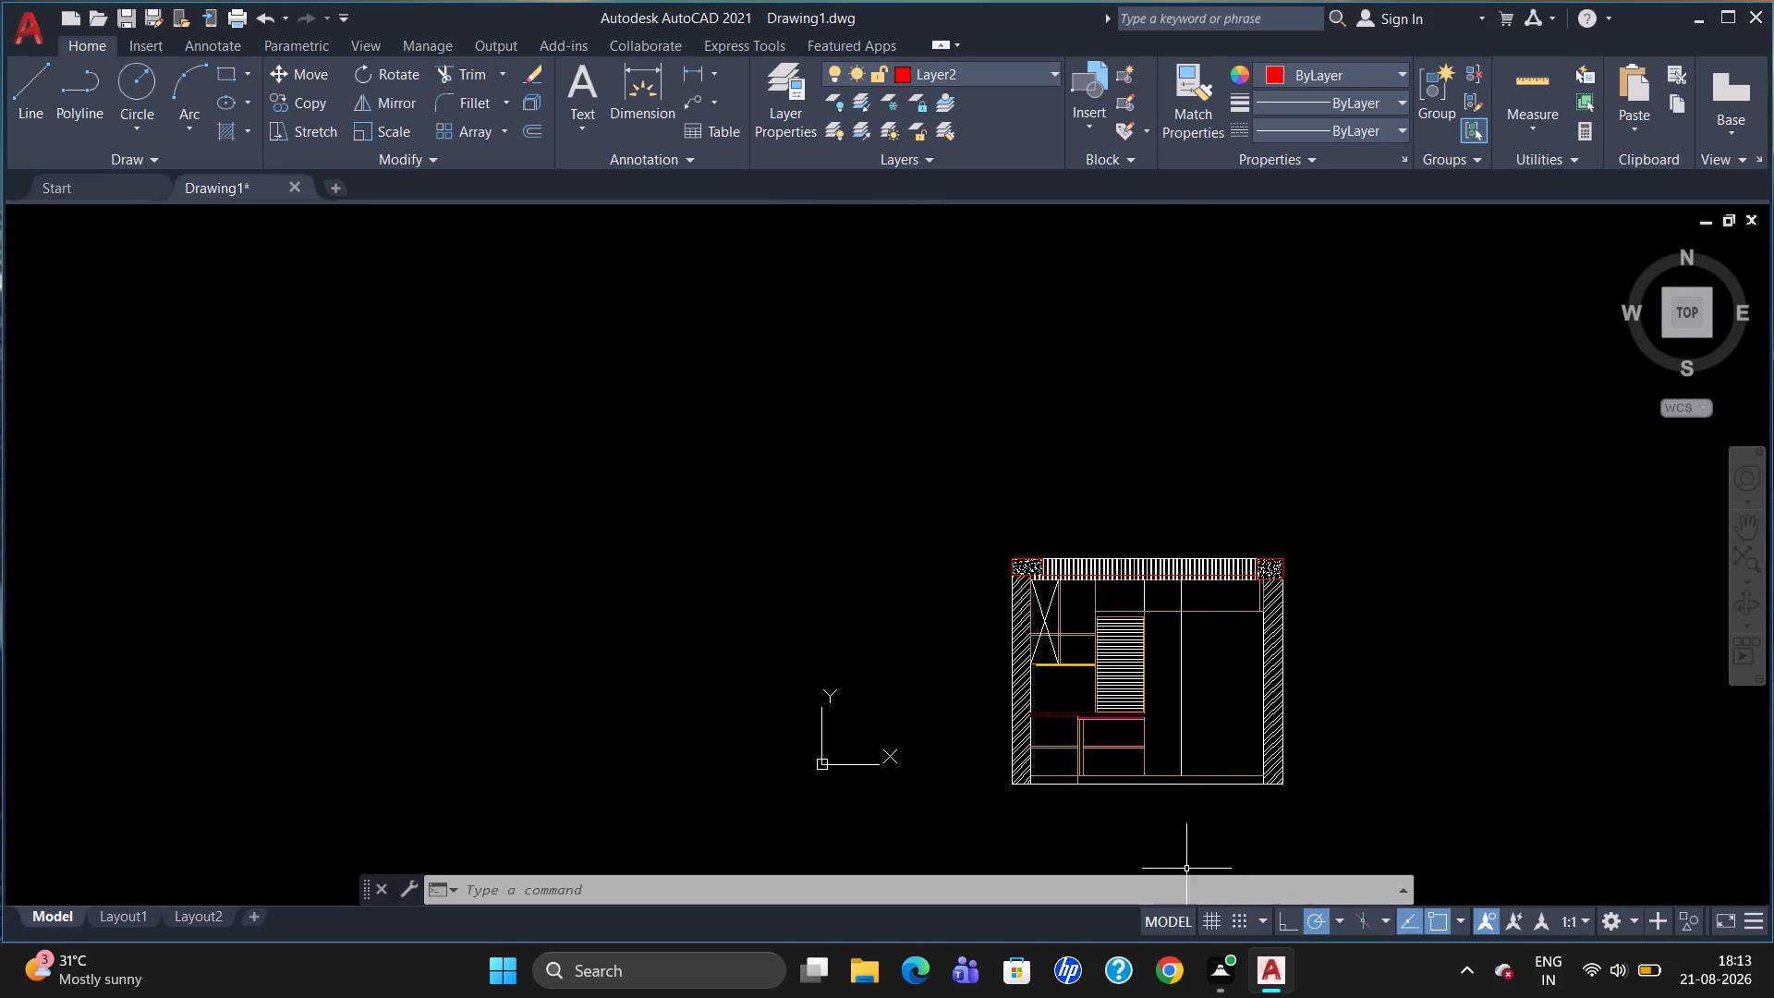
scroll(1187, 862, up, 3)
scroll(1190, 842, down, 1)
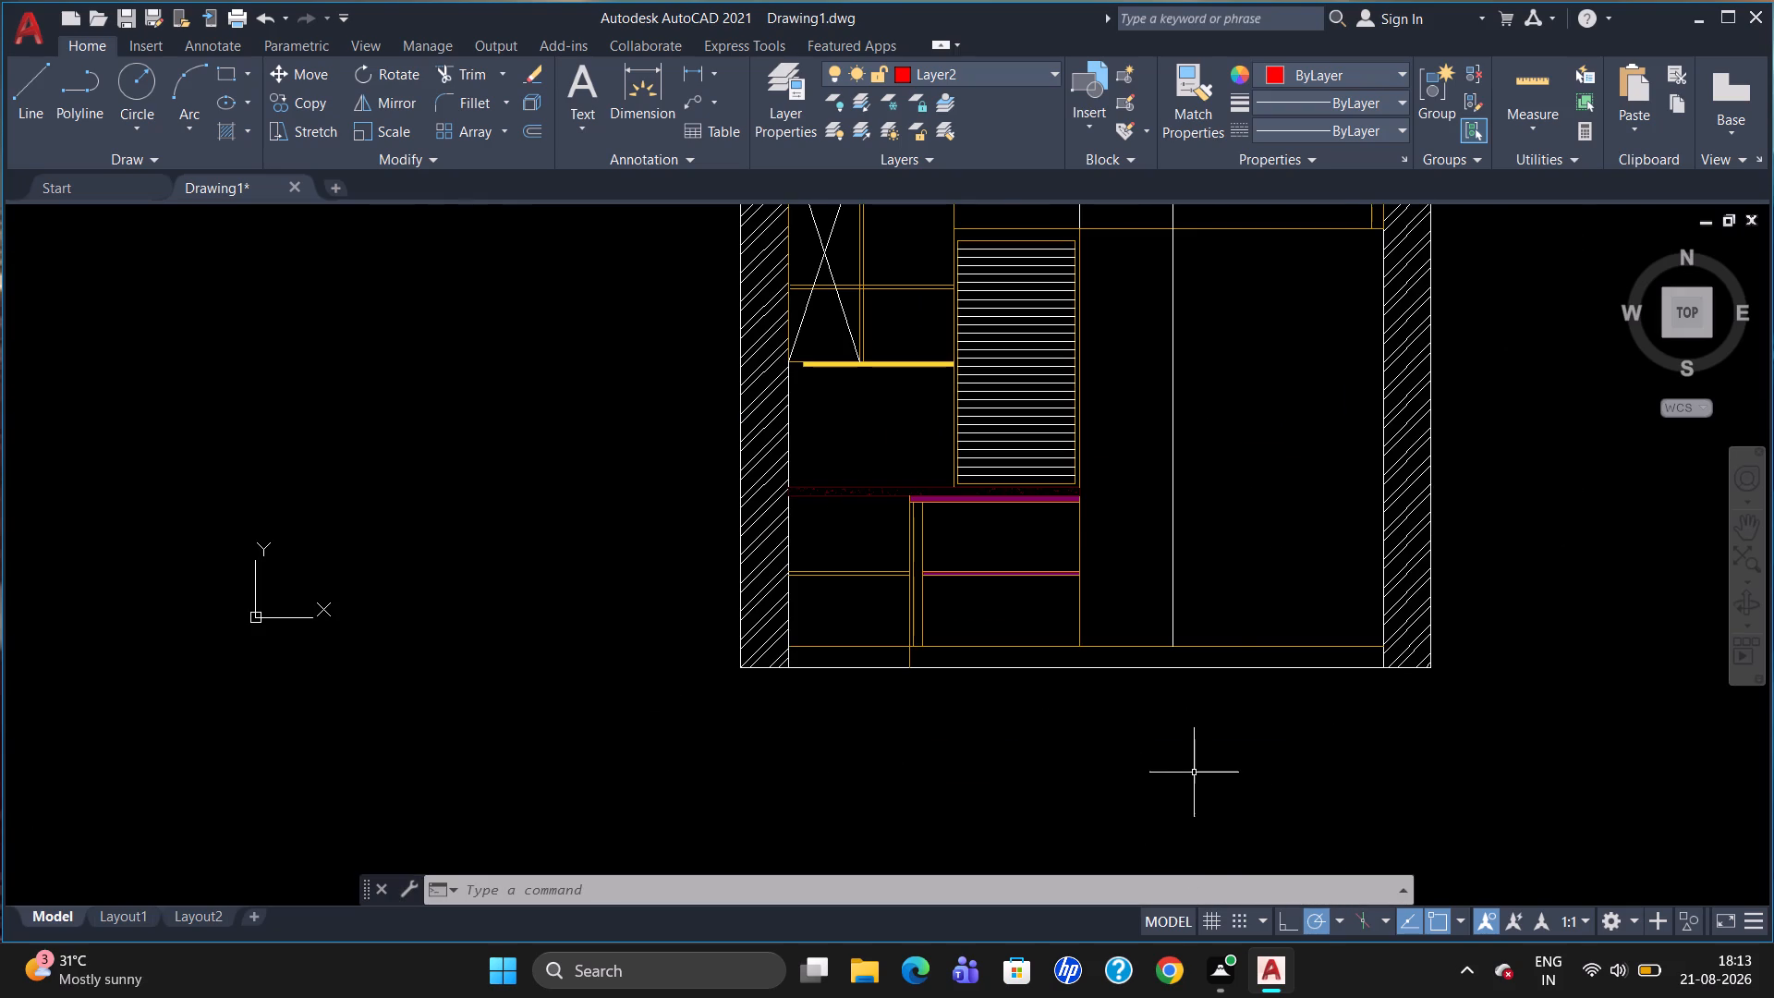
text(DLI)
key(Return)
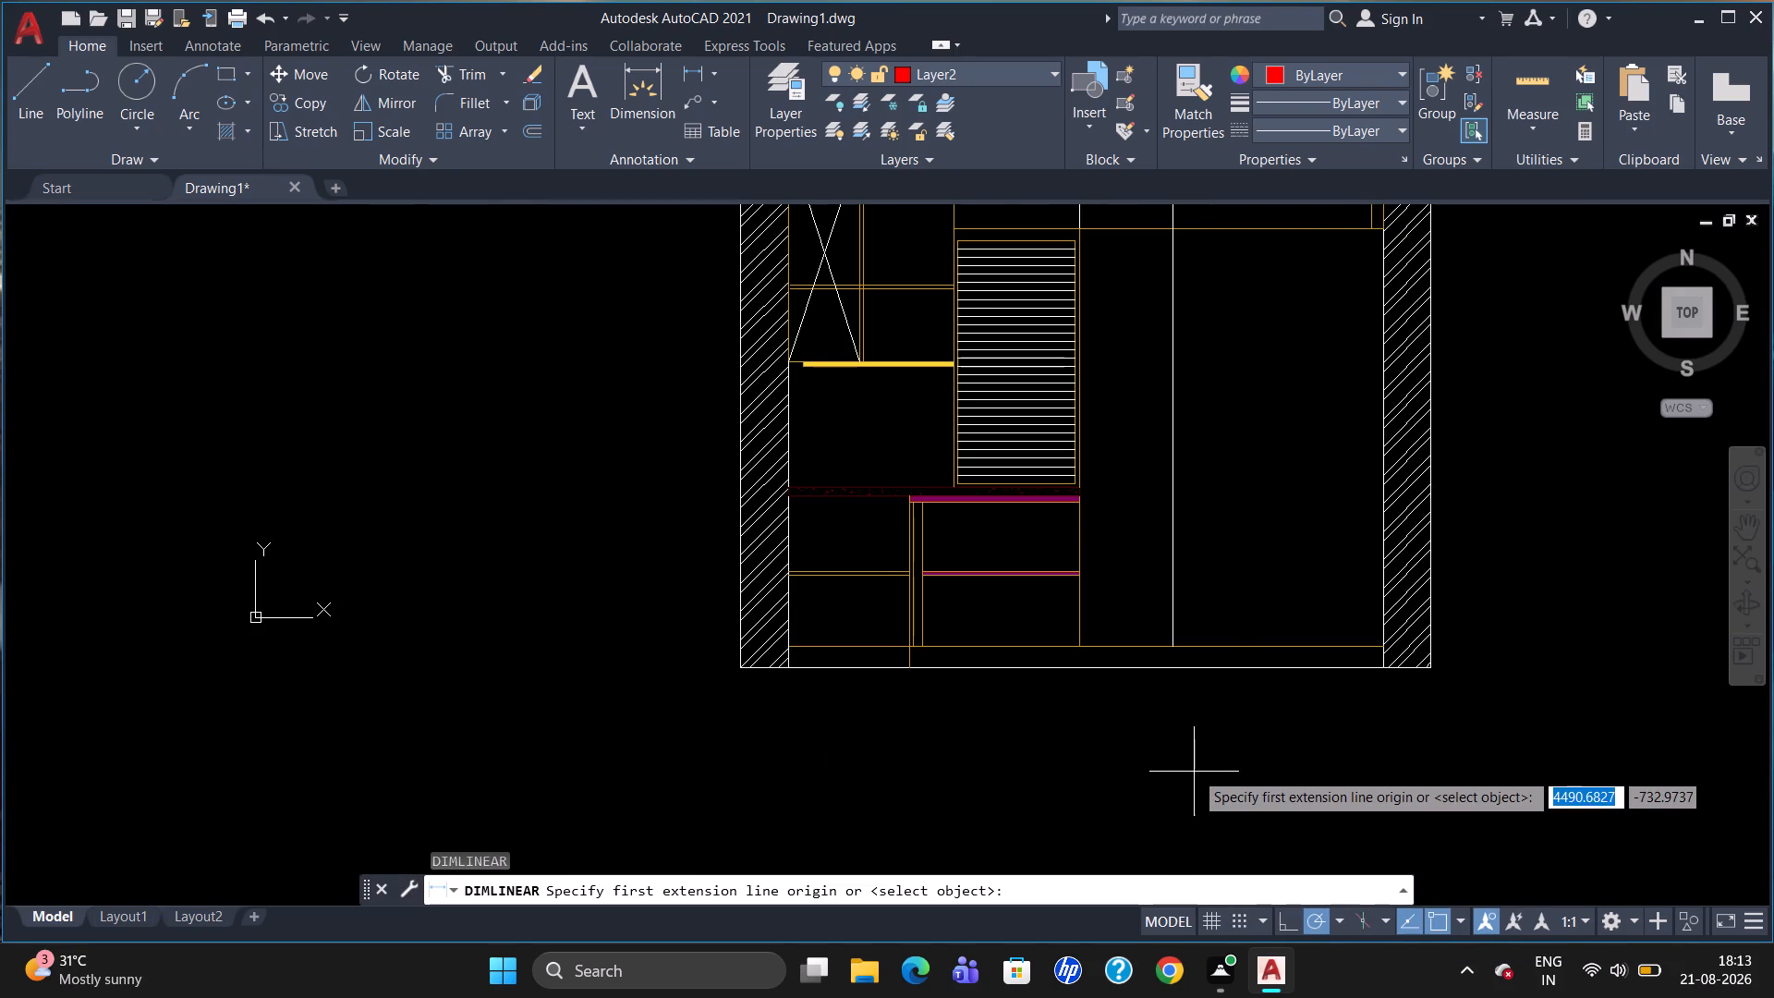
click(1379, 650)
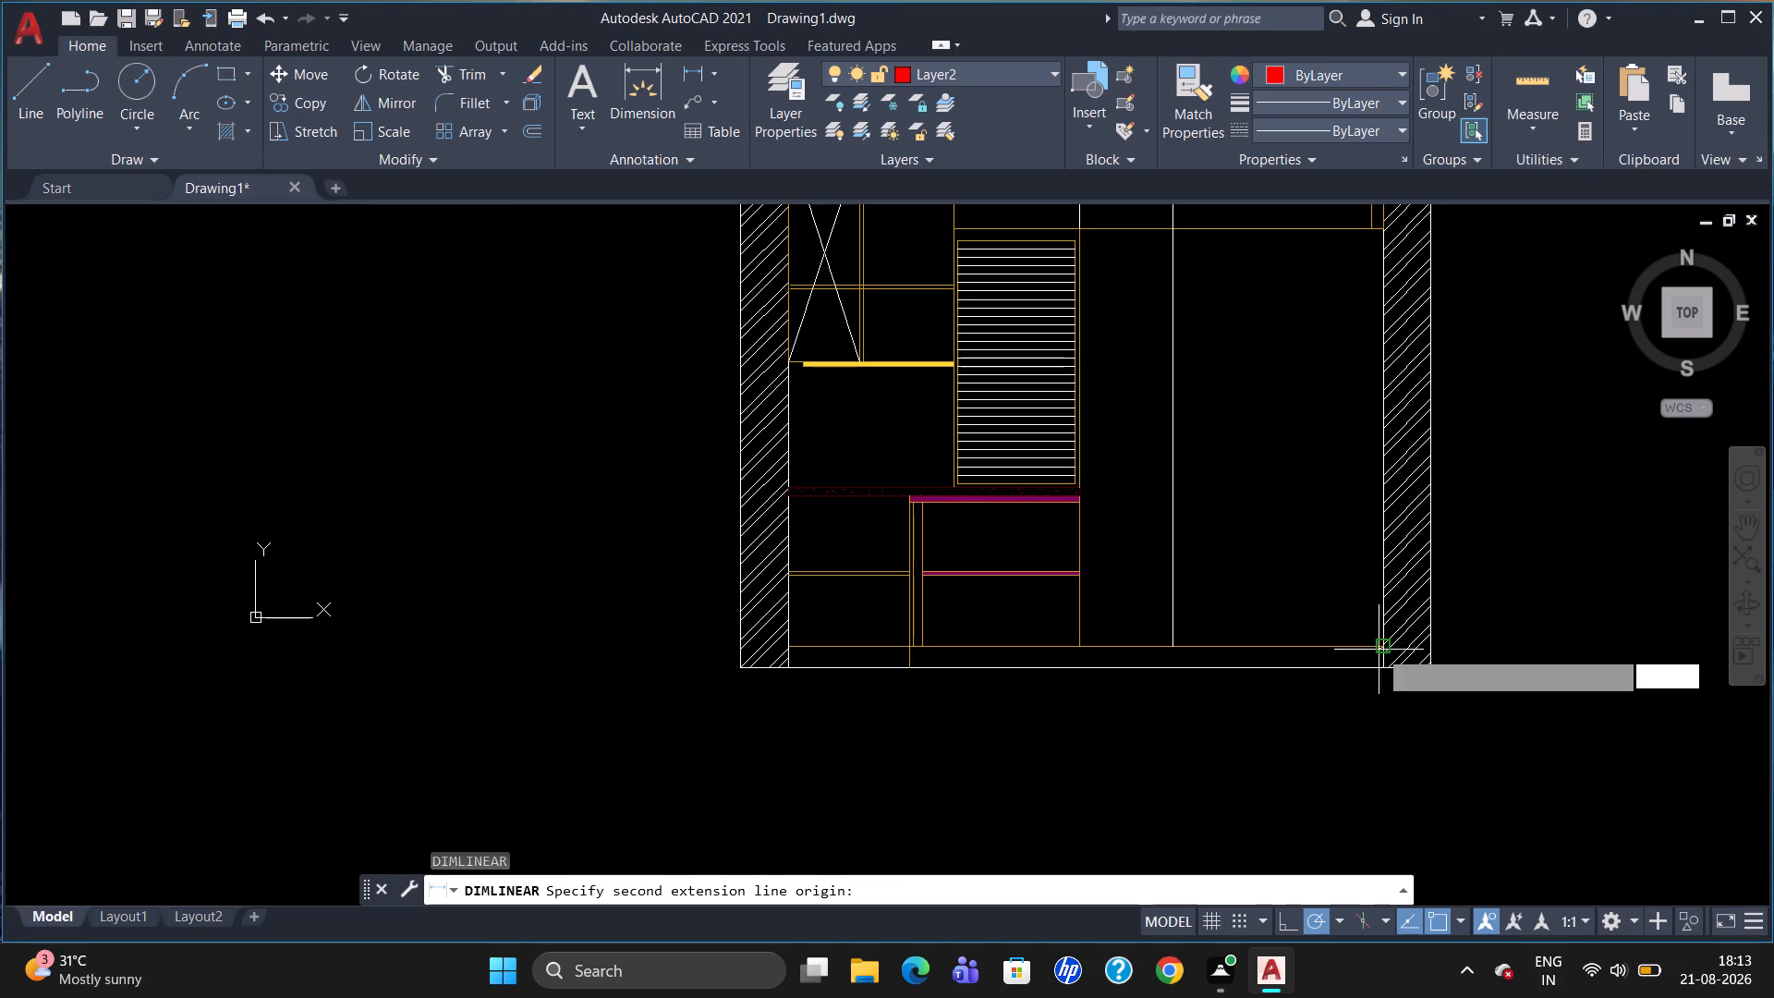
click(1176, 643)
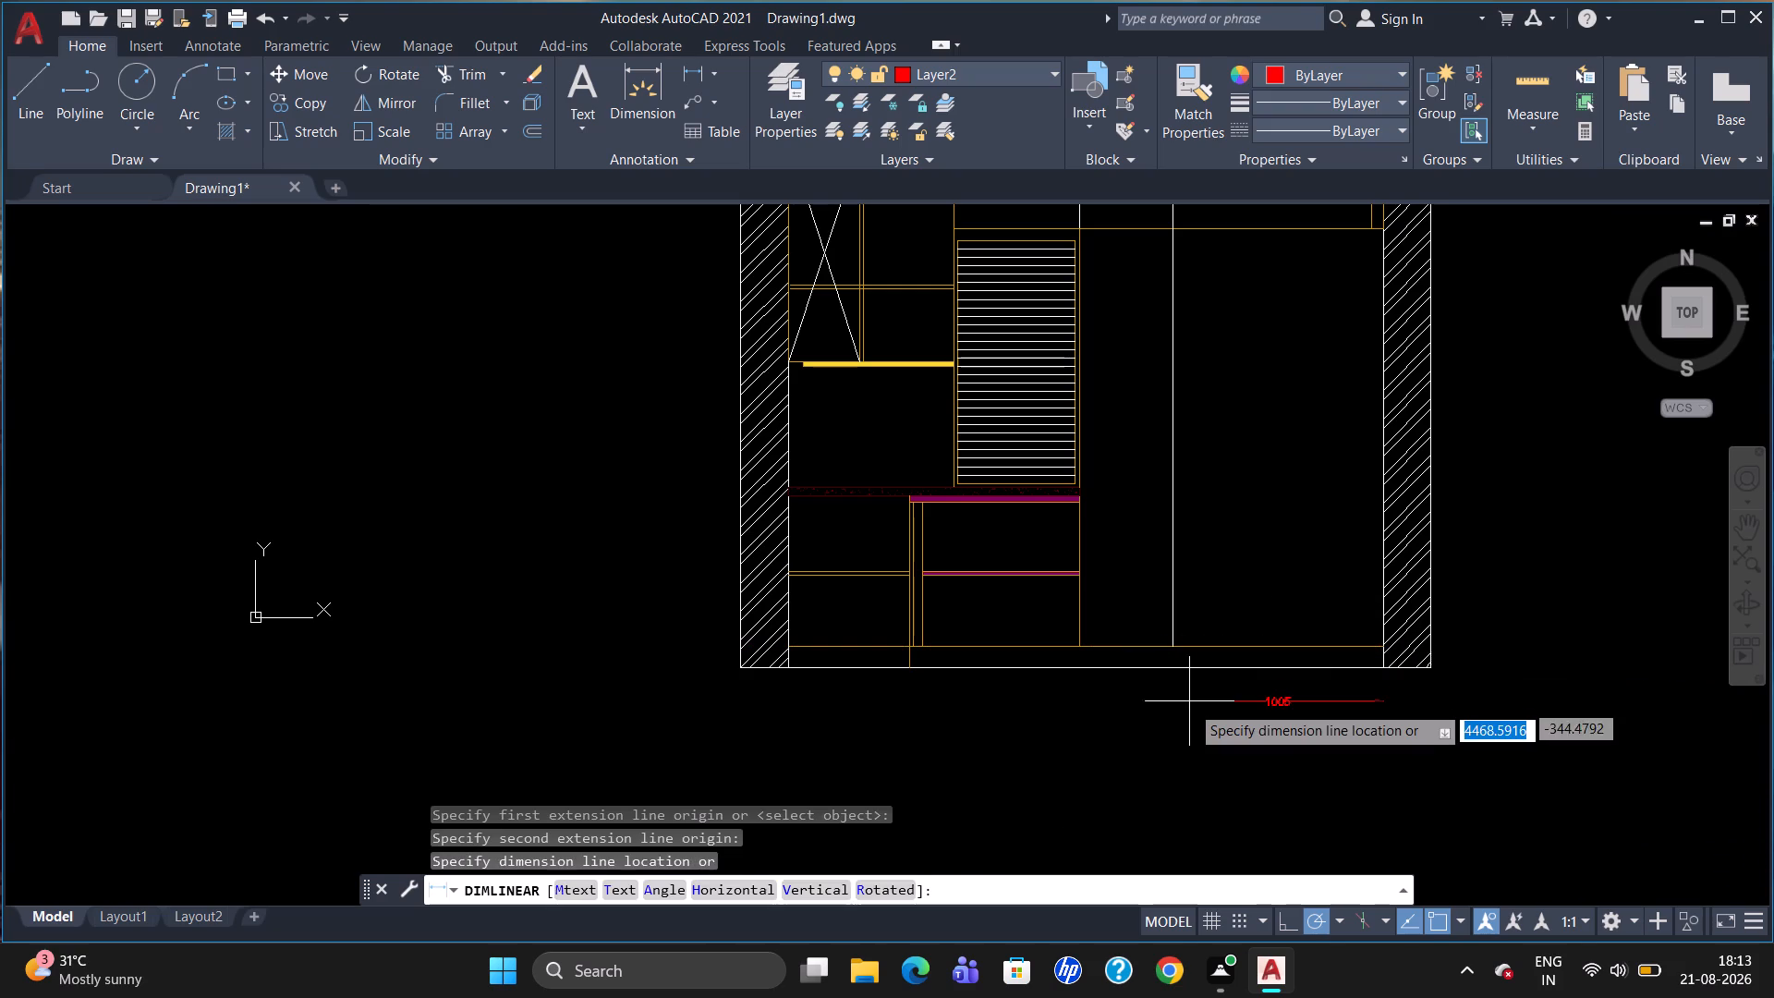
click(1190, 705)
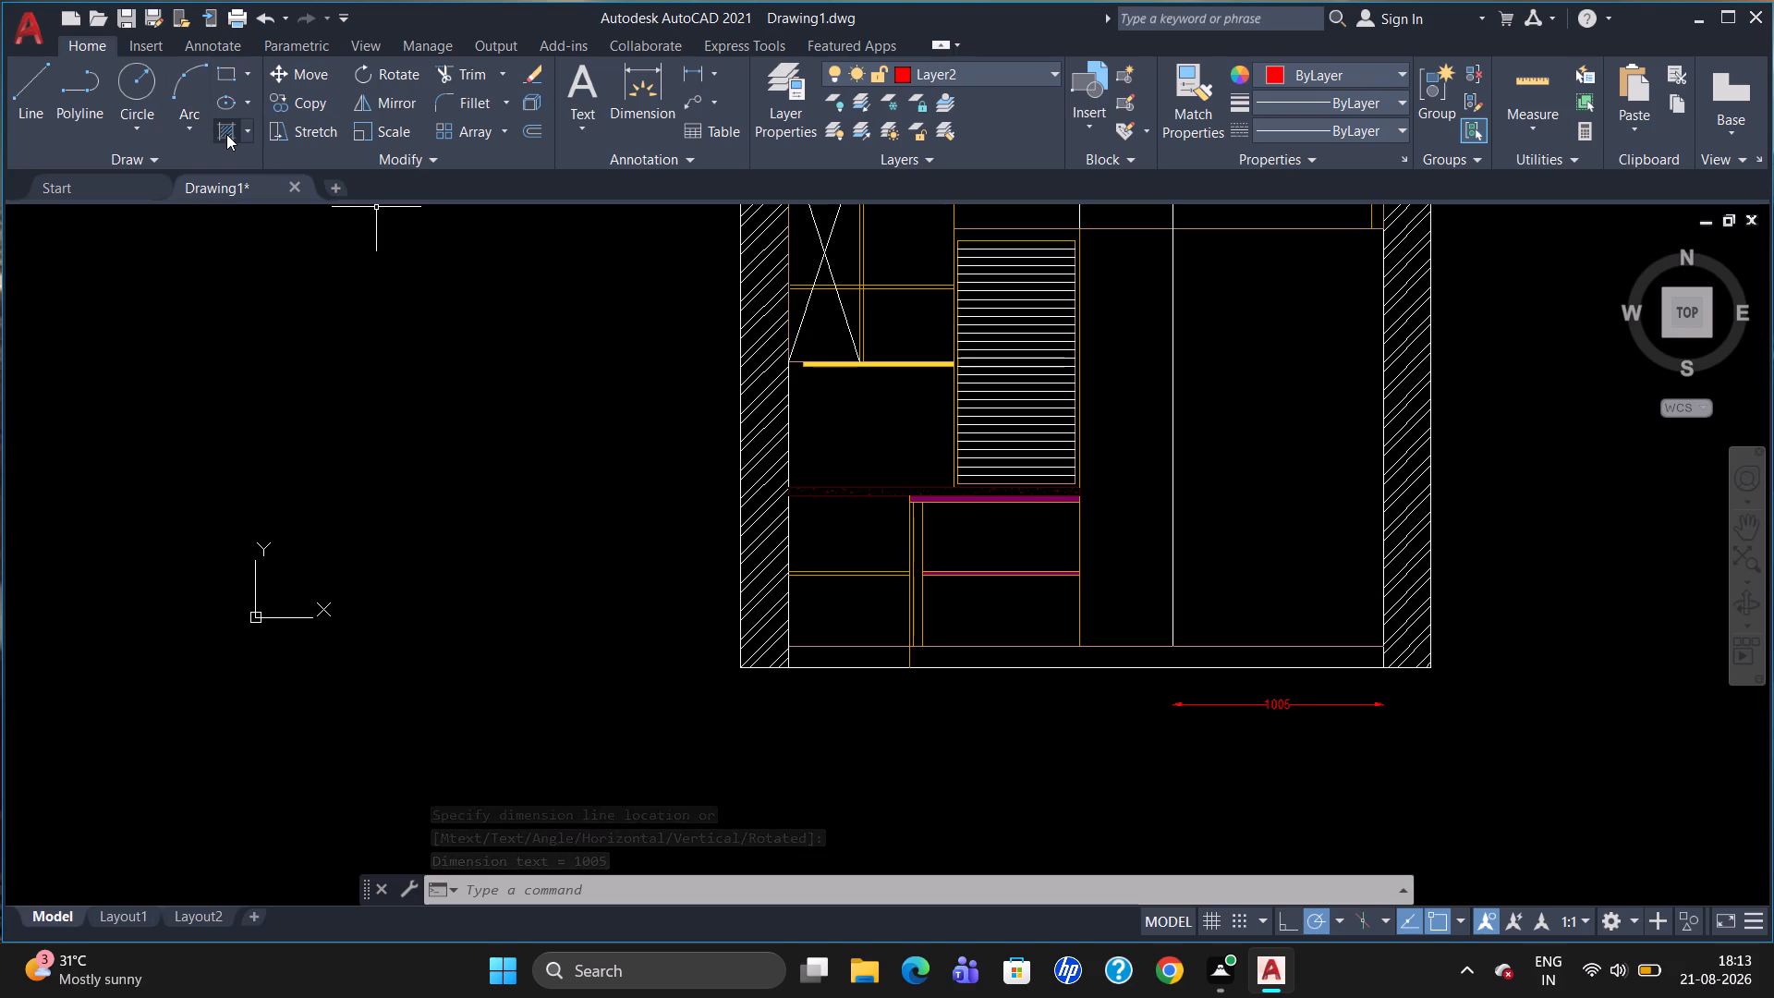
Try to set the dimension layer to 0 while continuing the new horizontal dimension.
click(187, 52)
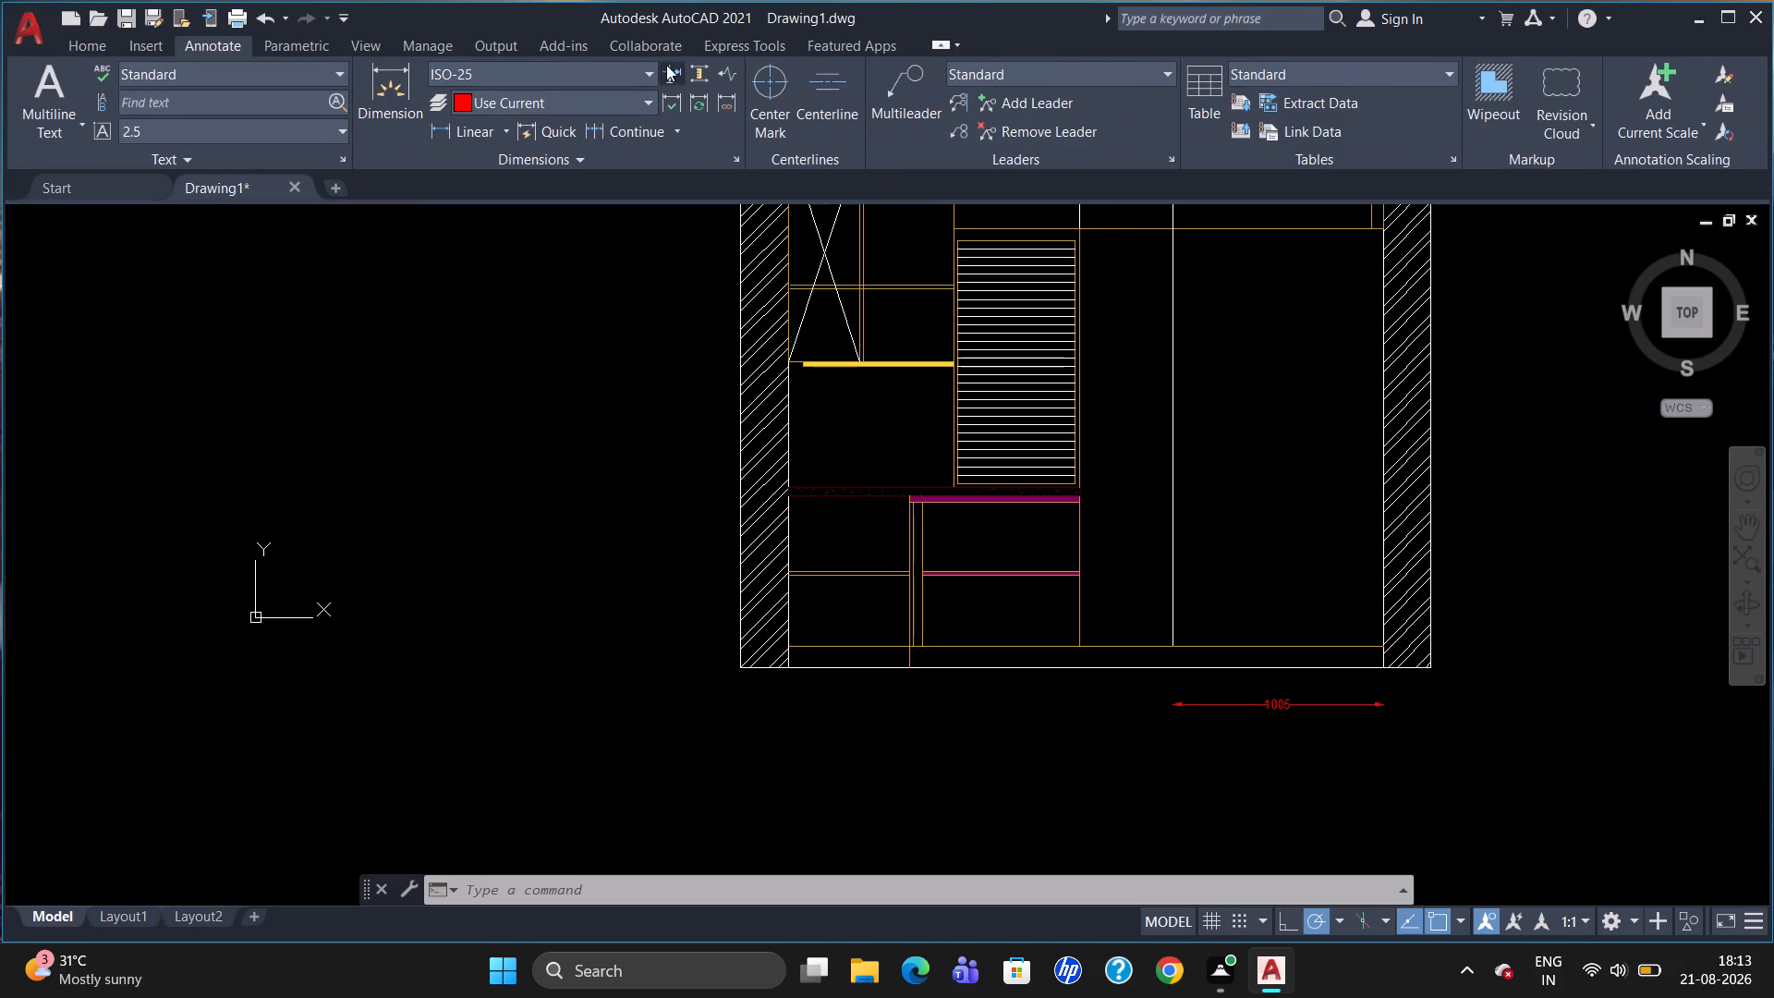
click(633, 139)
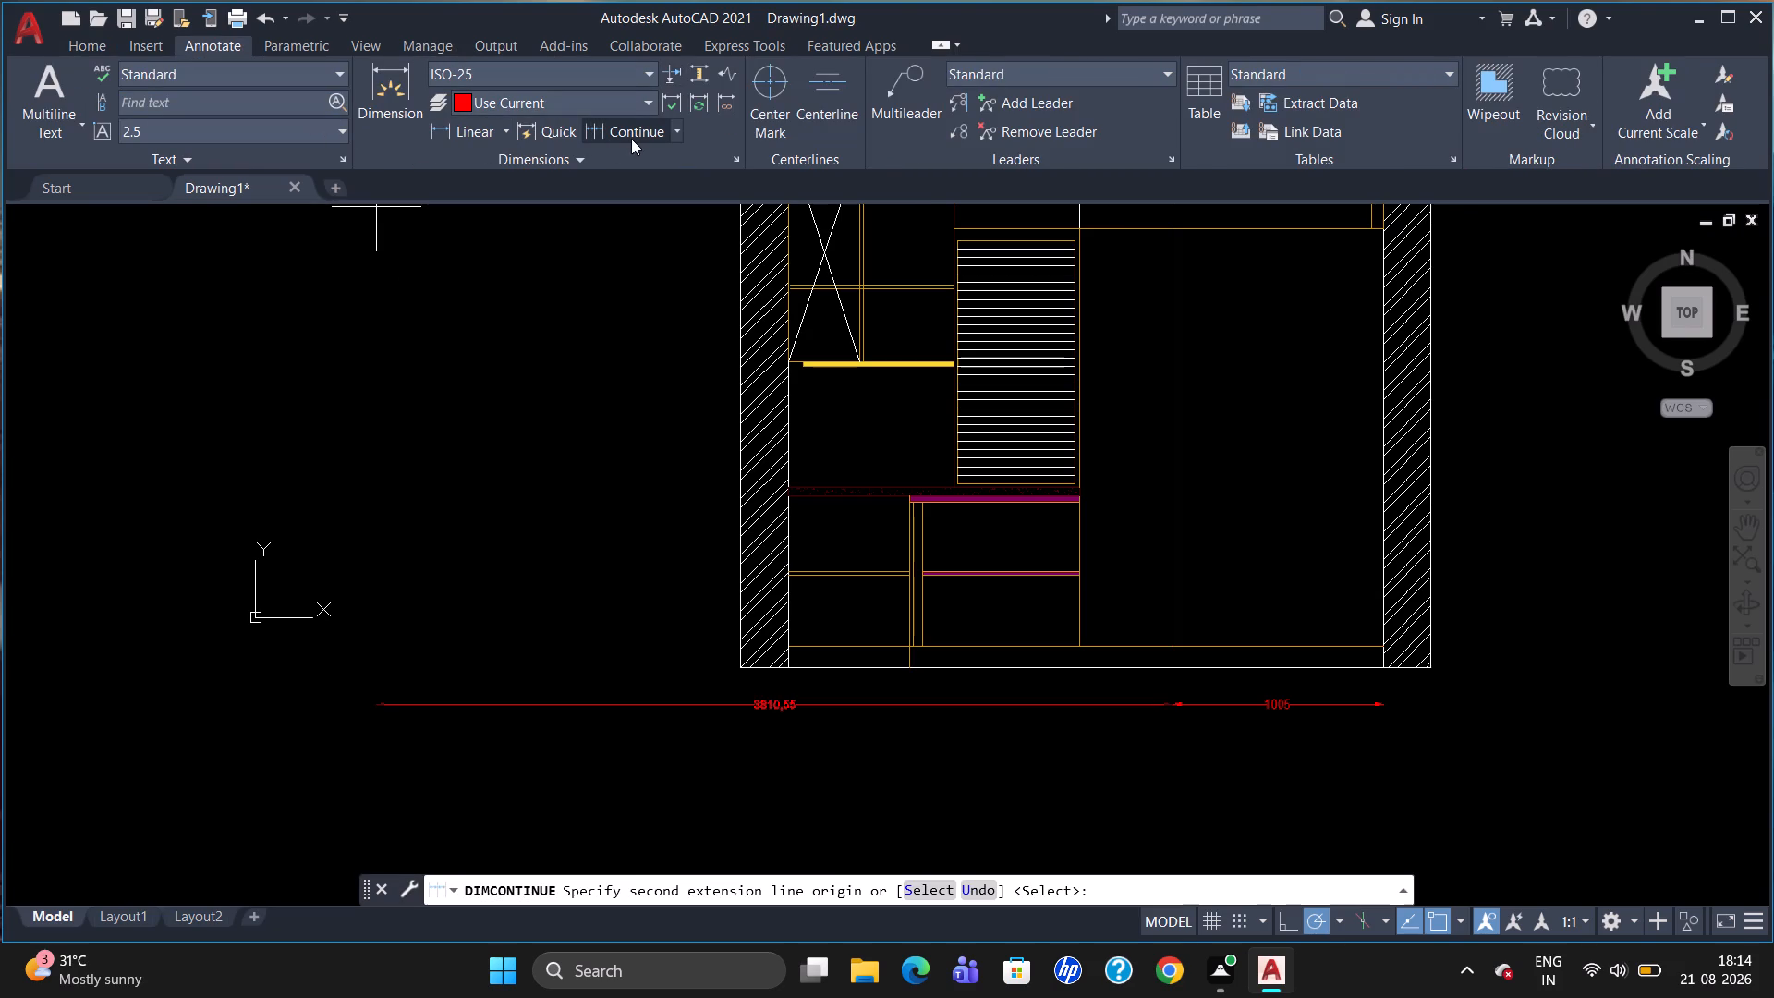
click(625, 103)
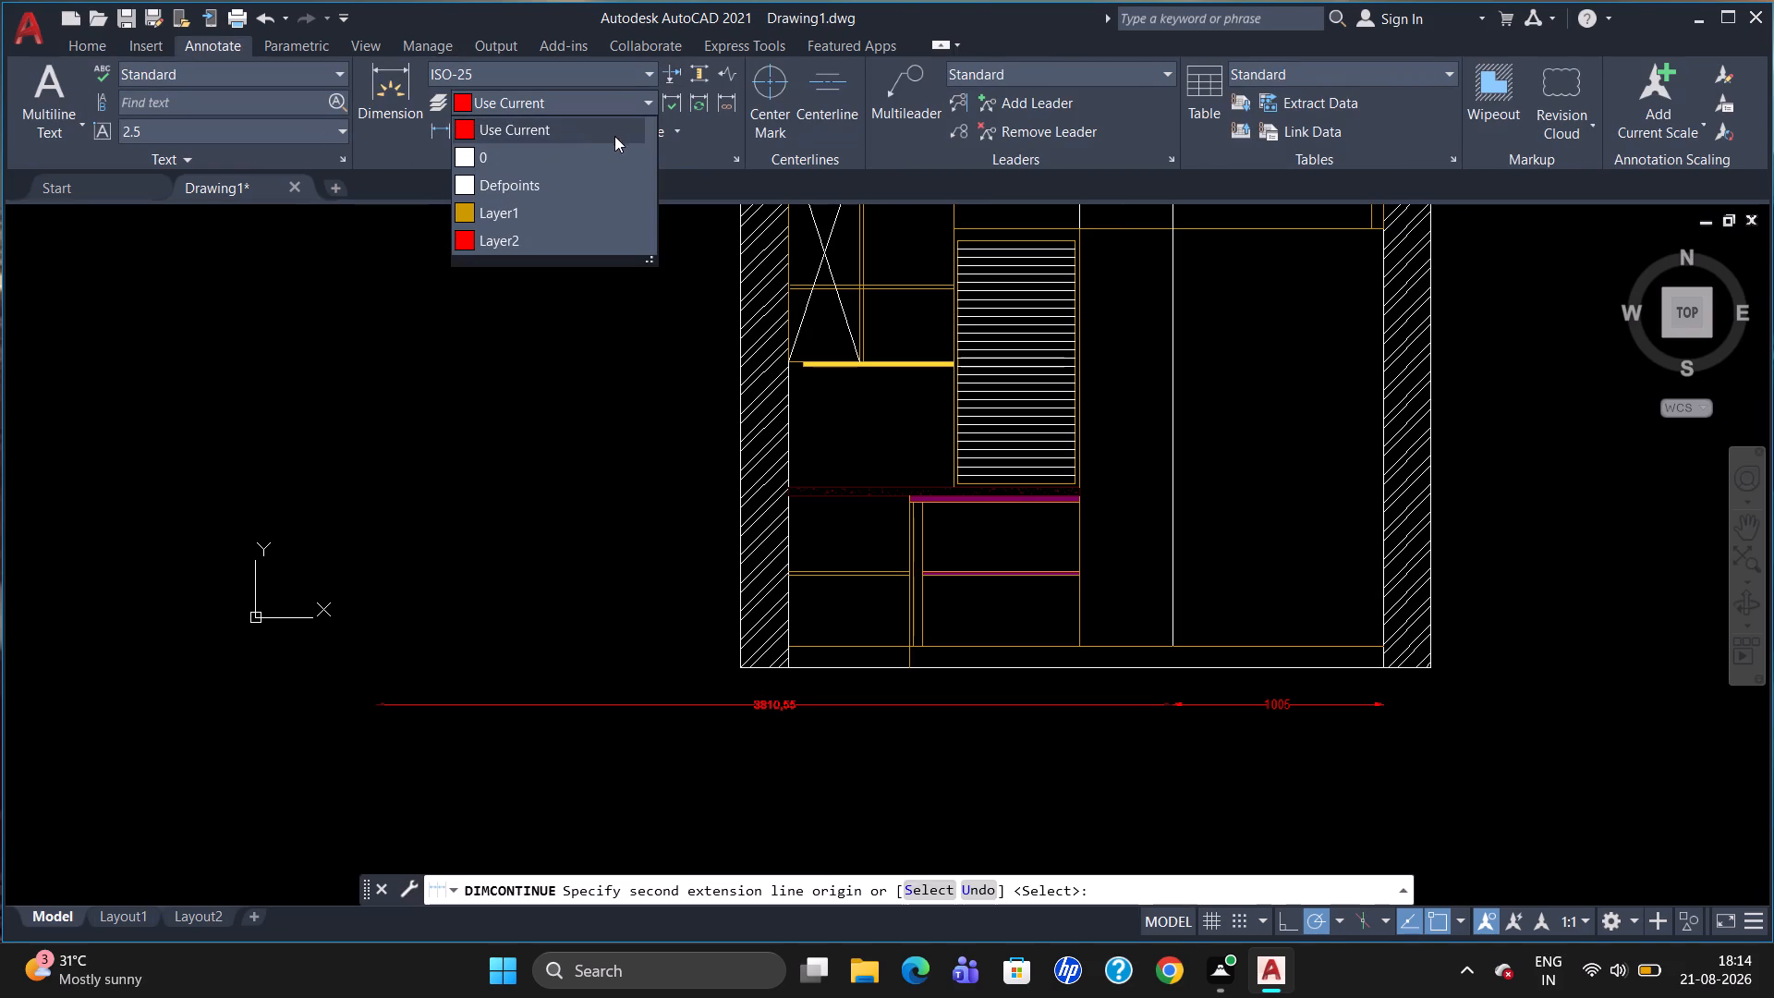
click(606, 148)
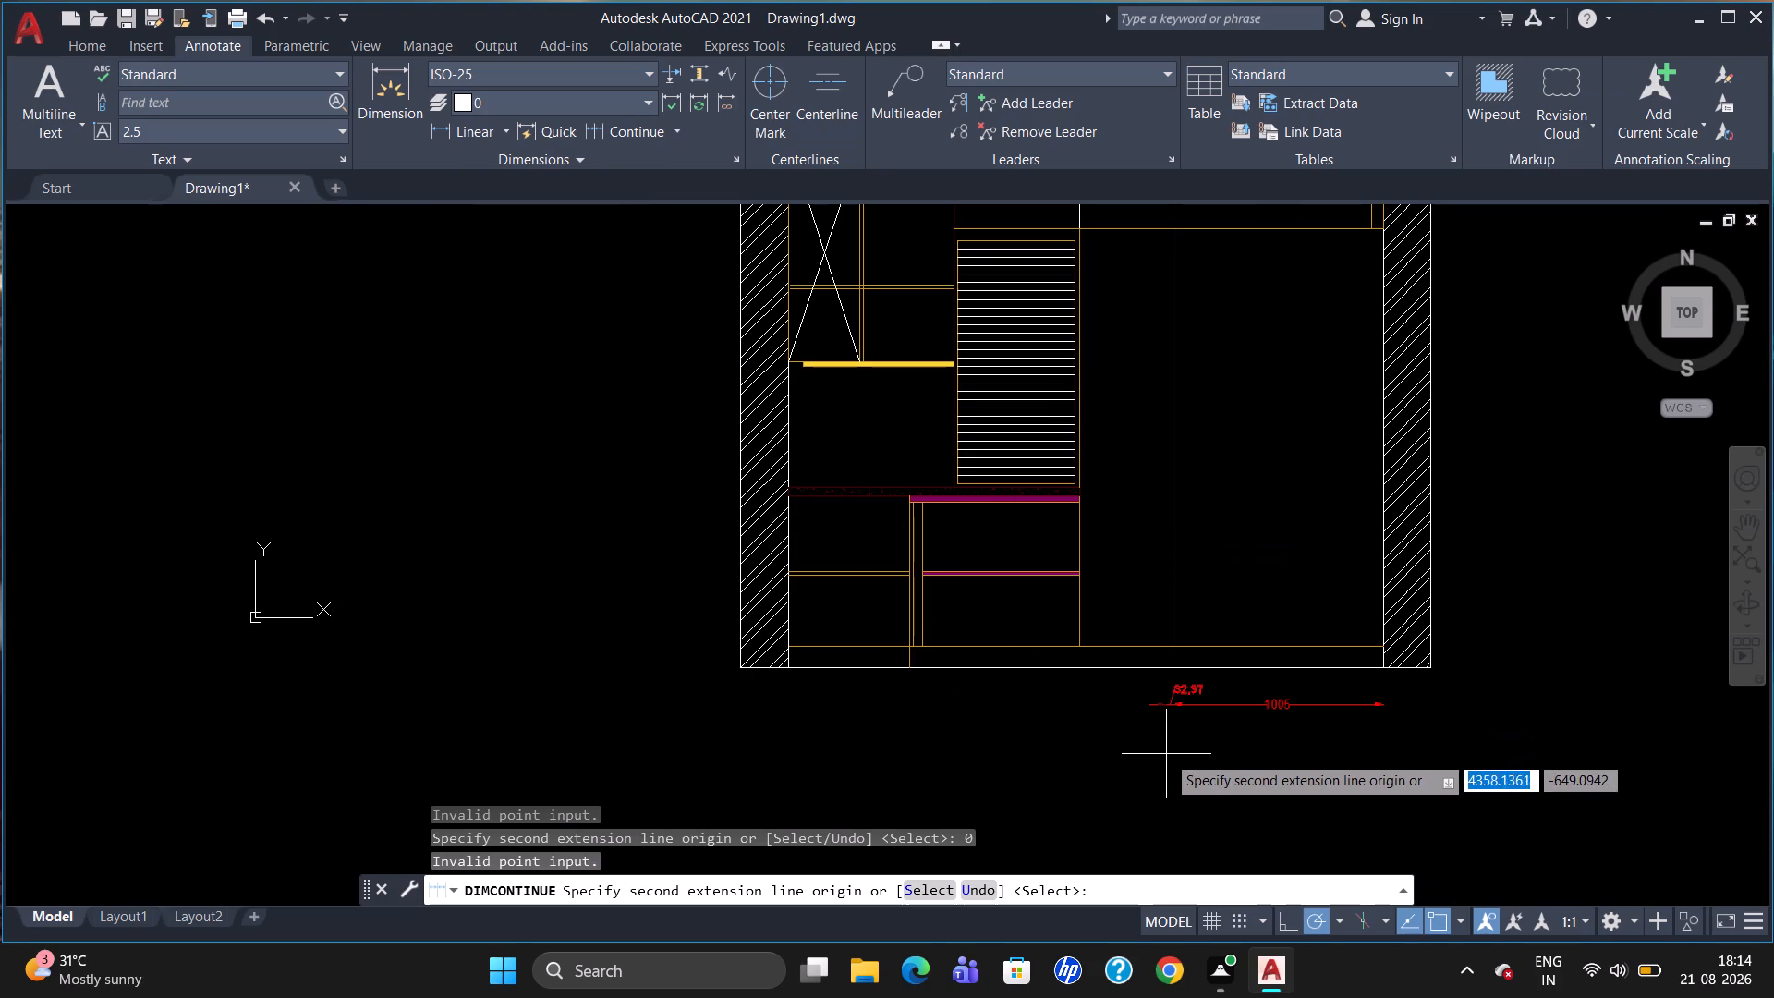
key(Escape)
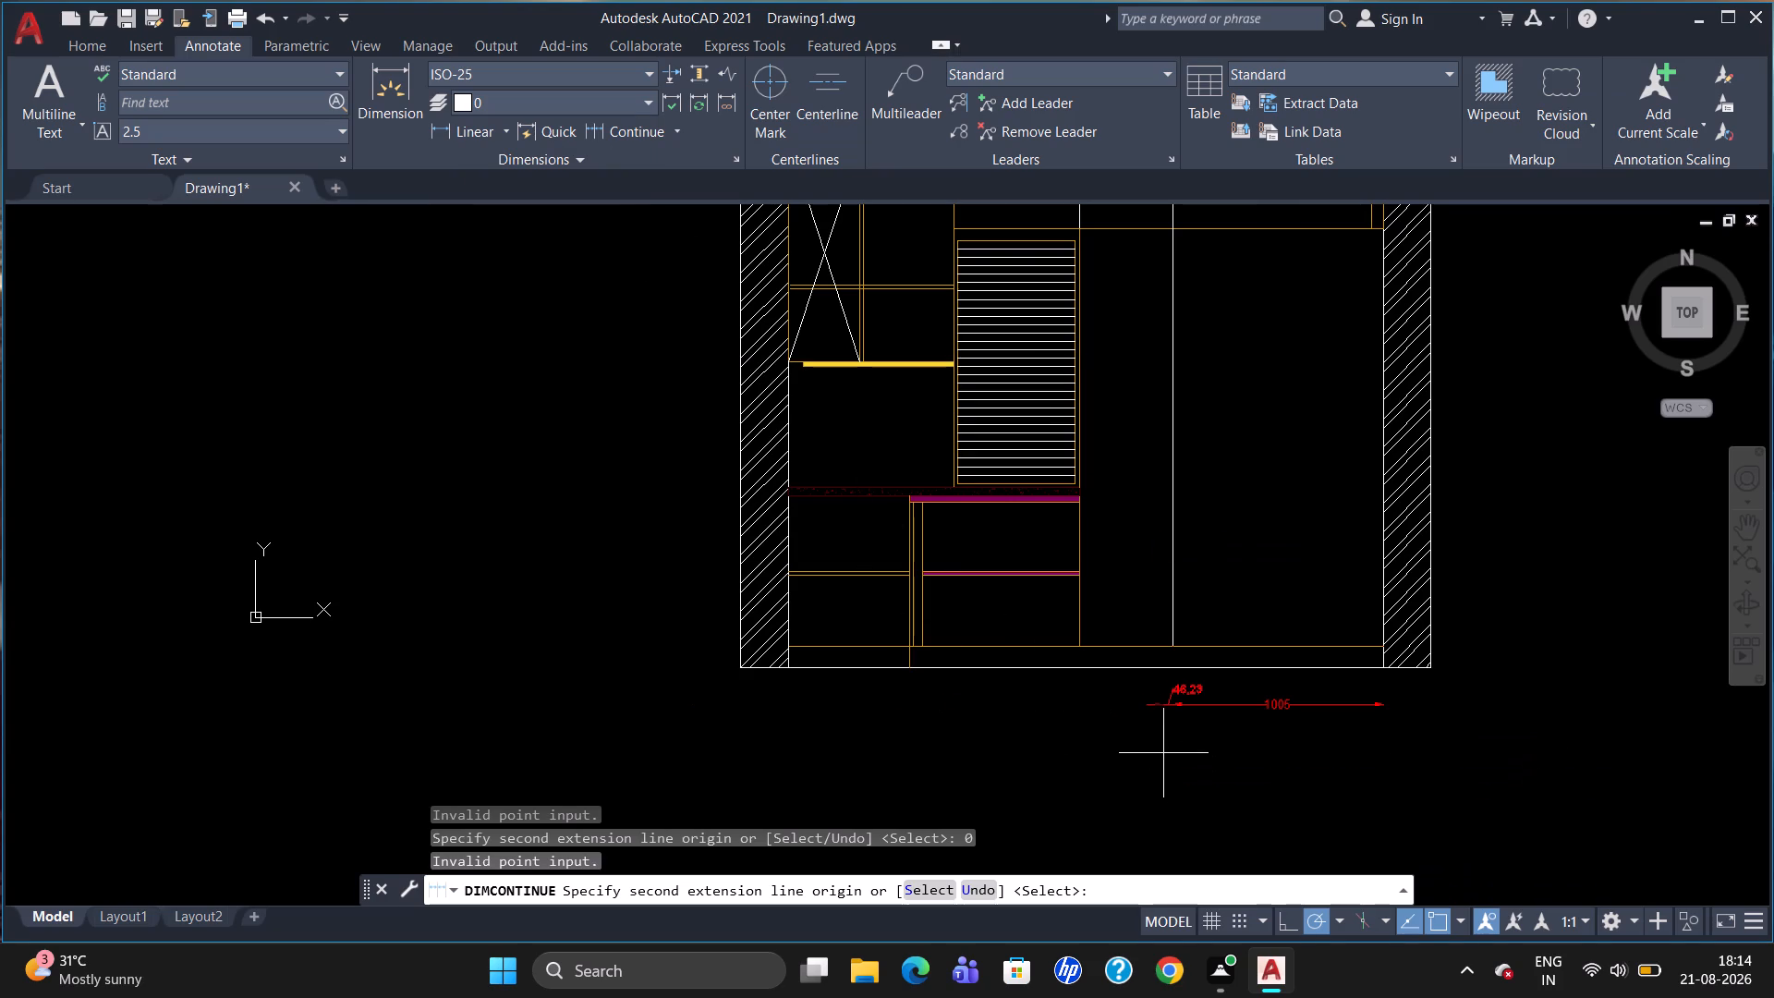
Select the new horizontal dimension below the layout and open its layer choices.
click(1225, 703)
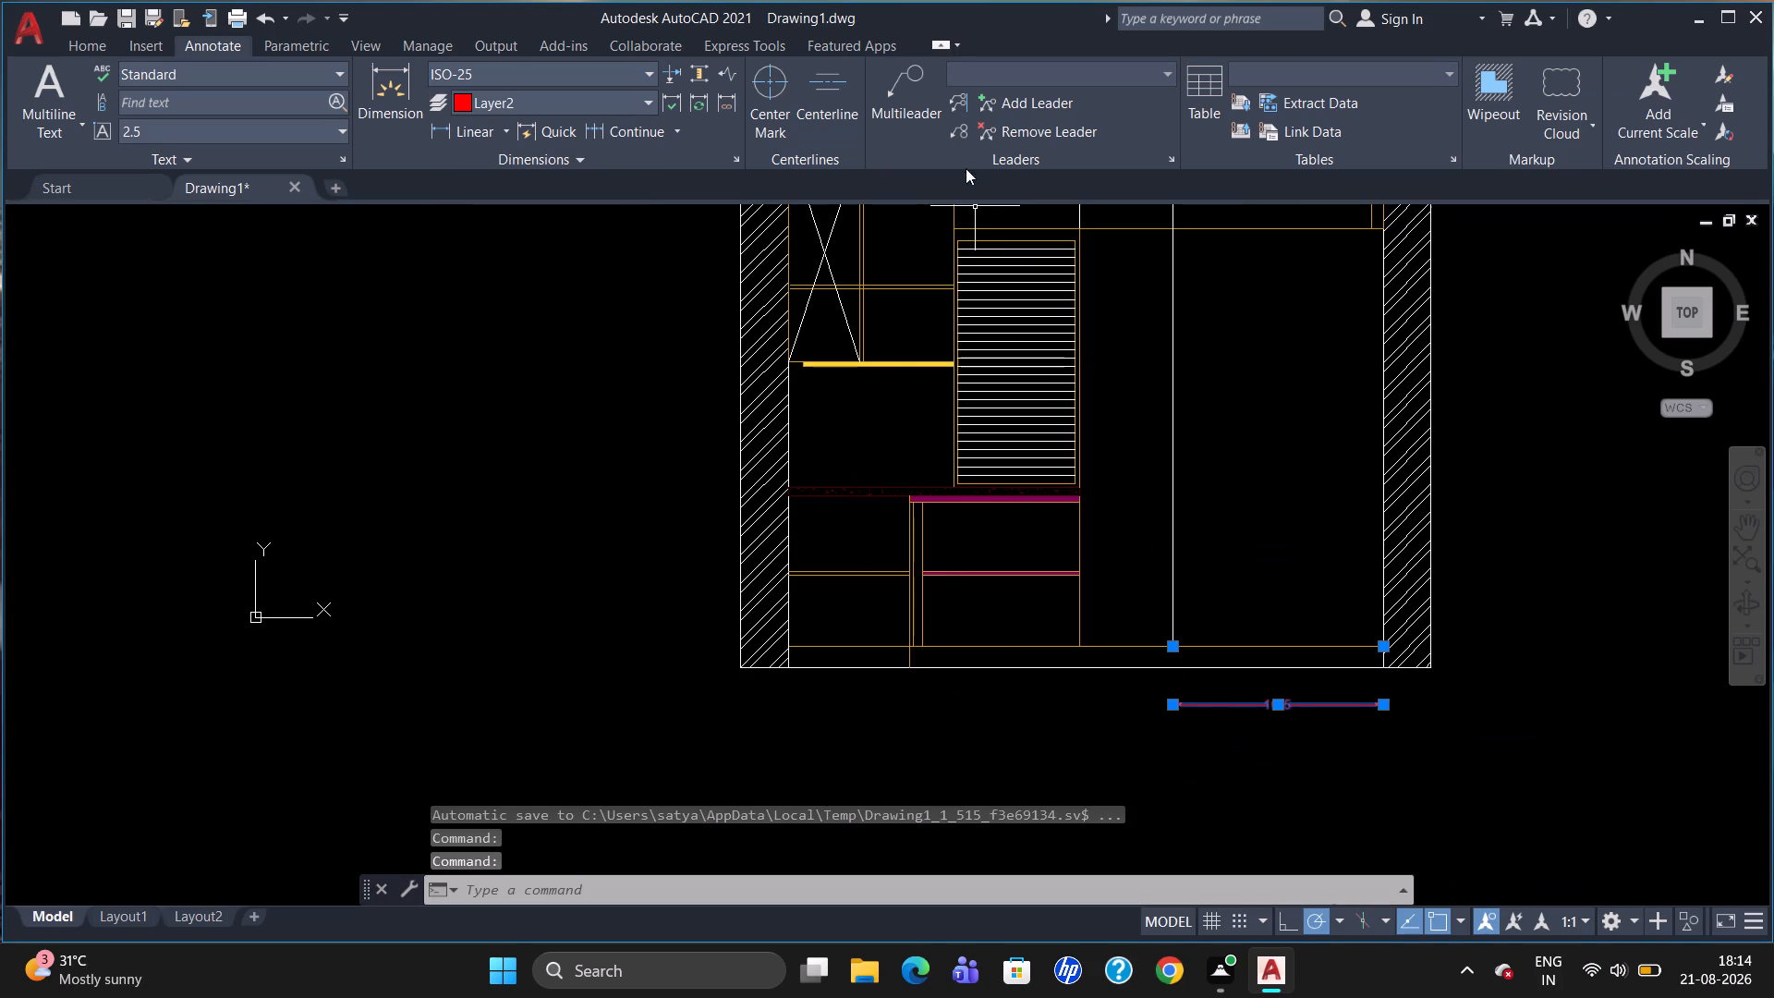
click(614, 94)
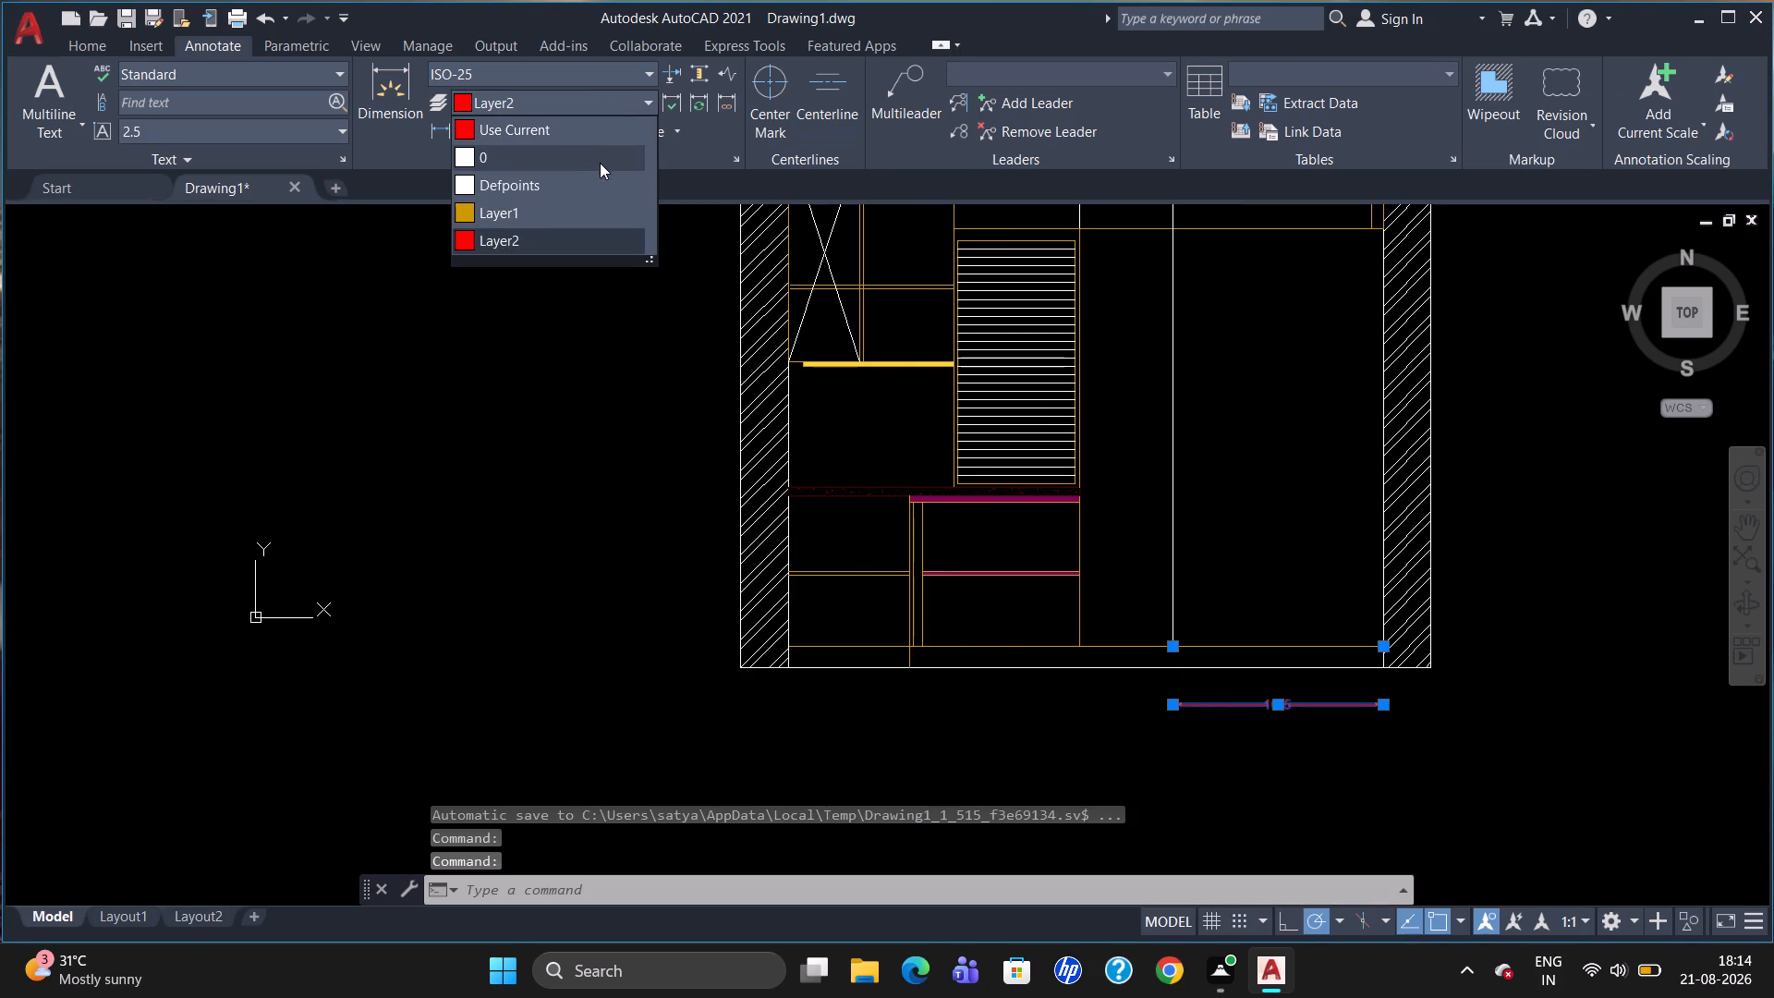
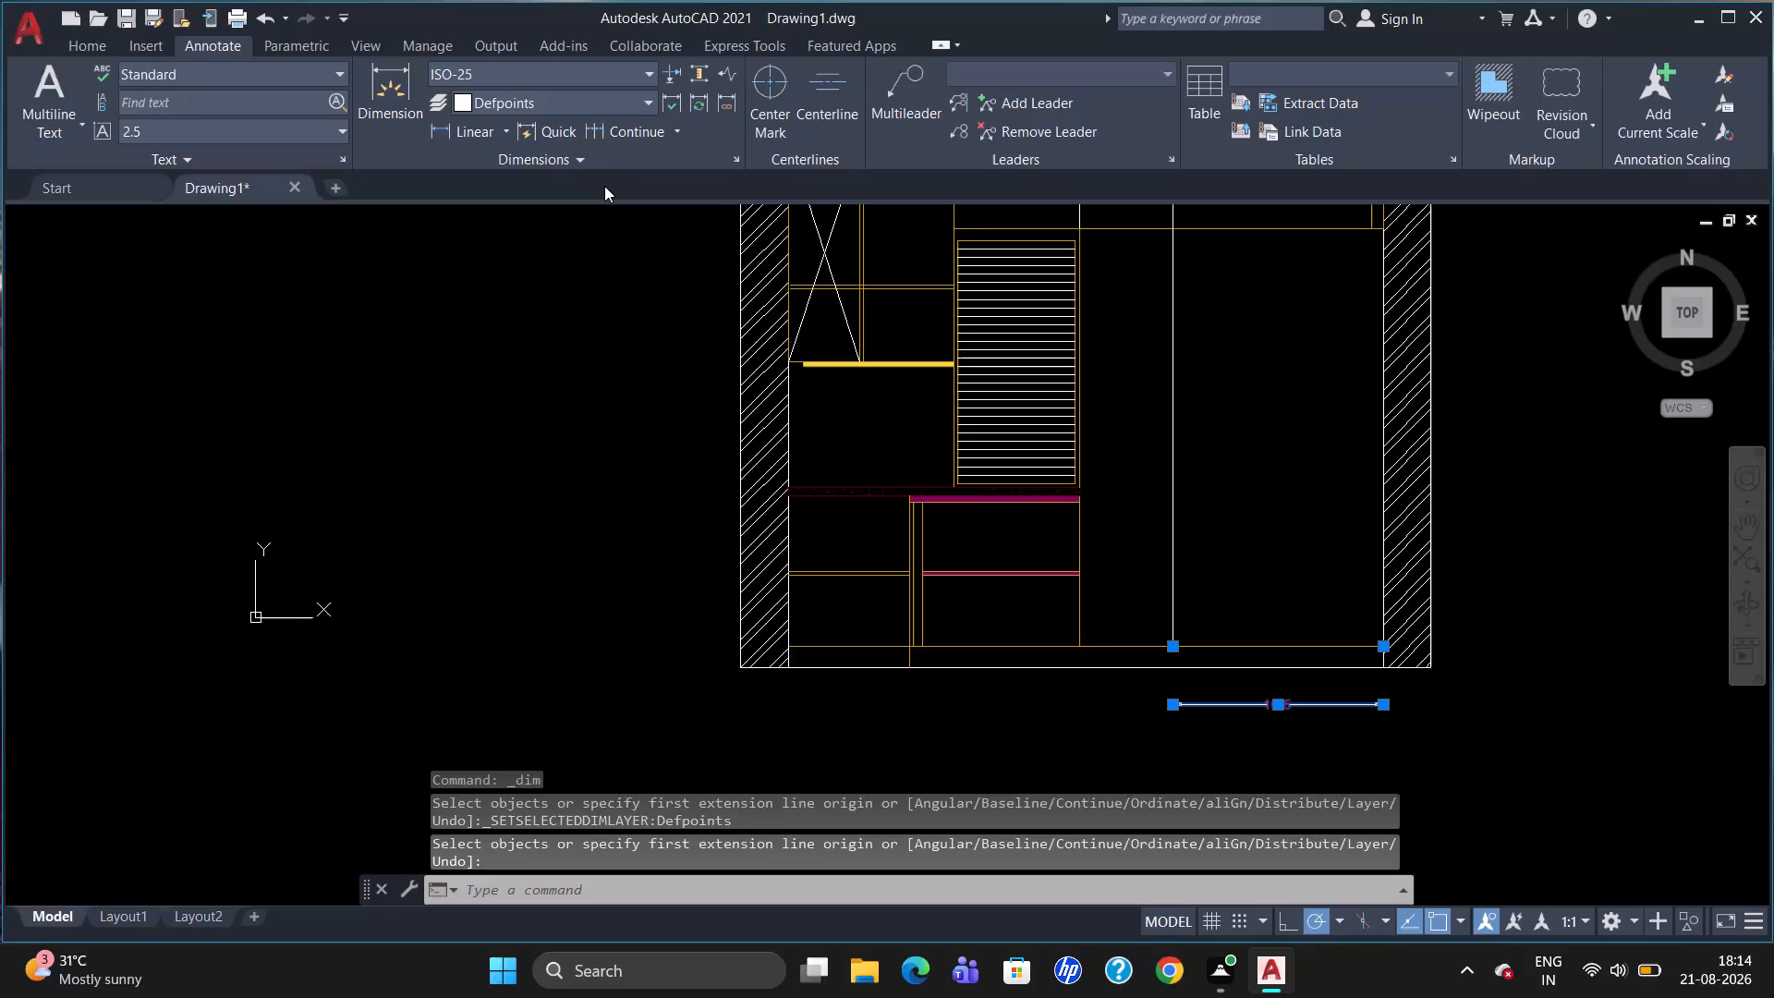
Deselect the dimension and set the layer for new dimensions to Defpoints.
key(Escape)
key(Escape)
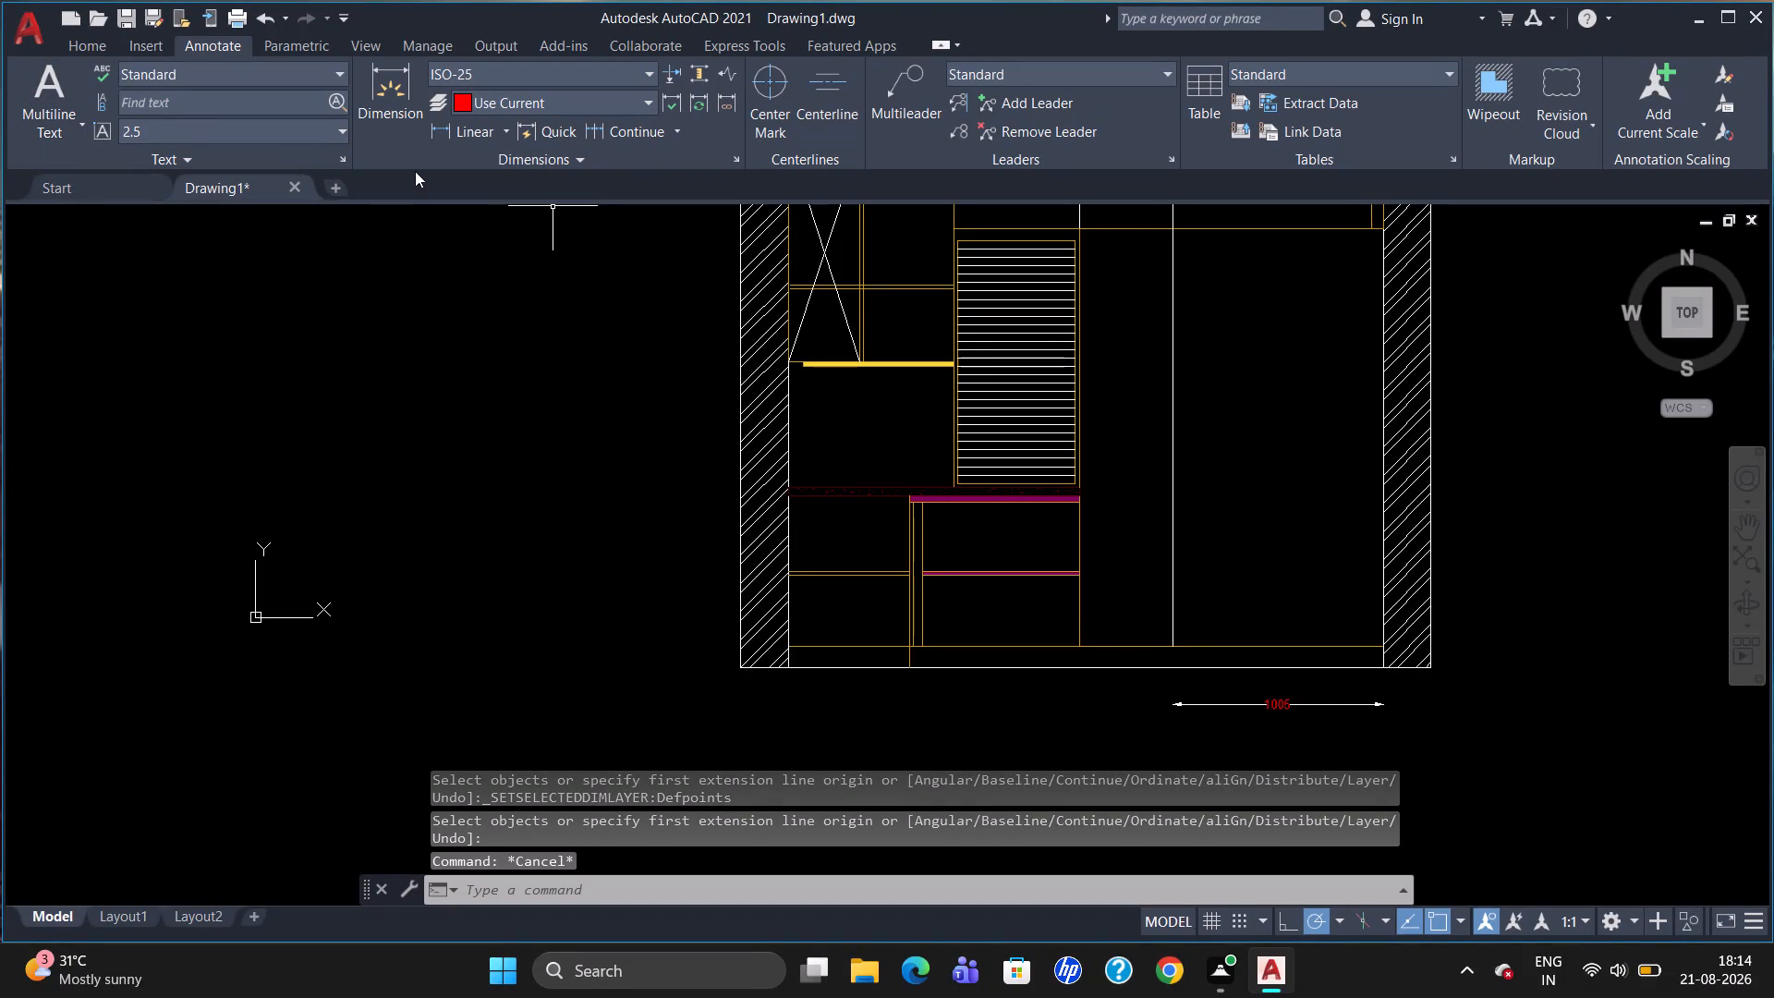
click(571, 103)
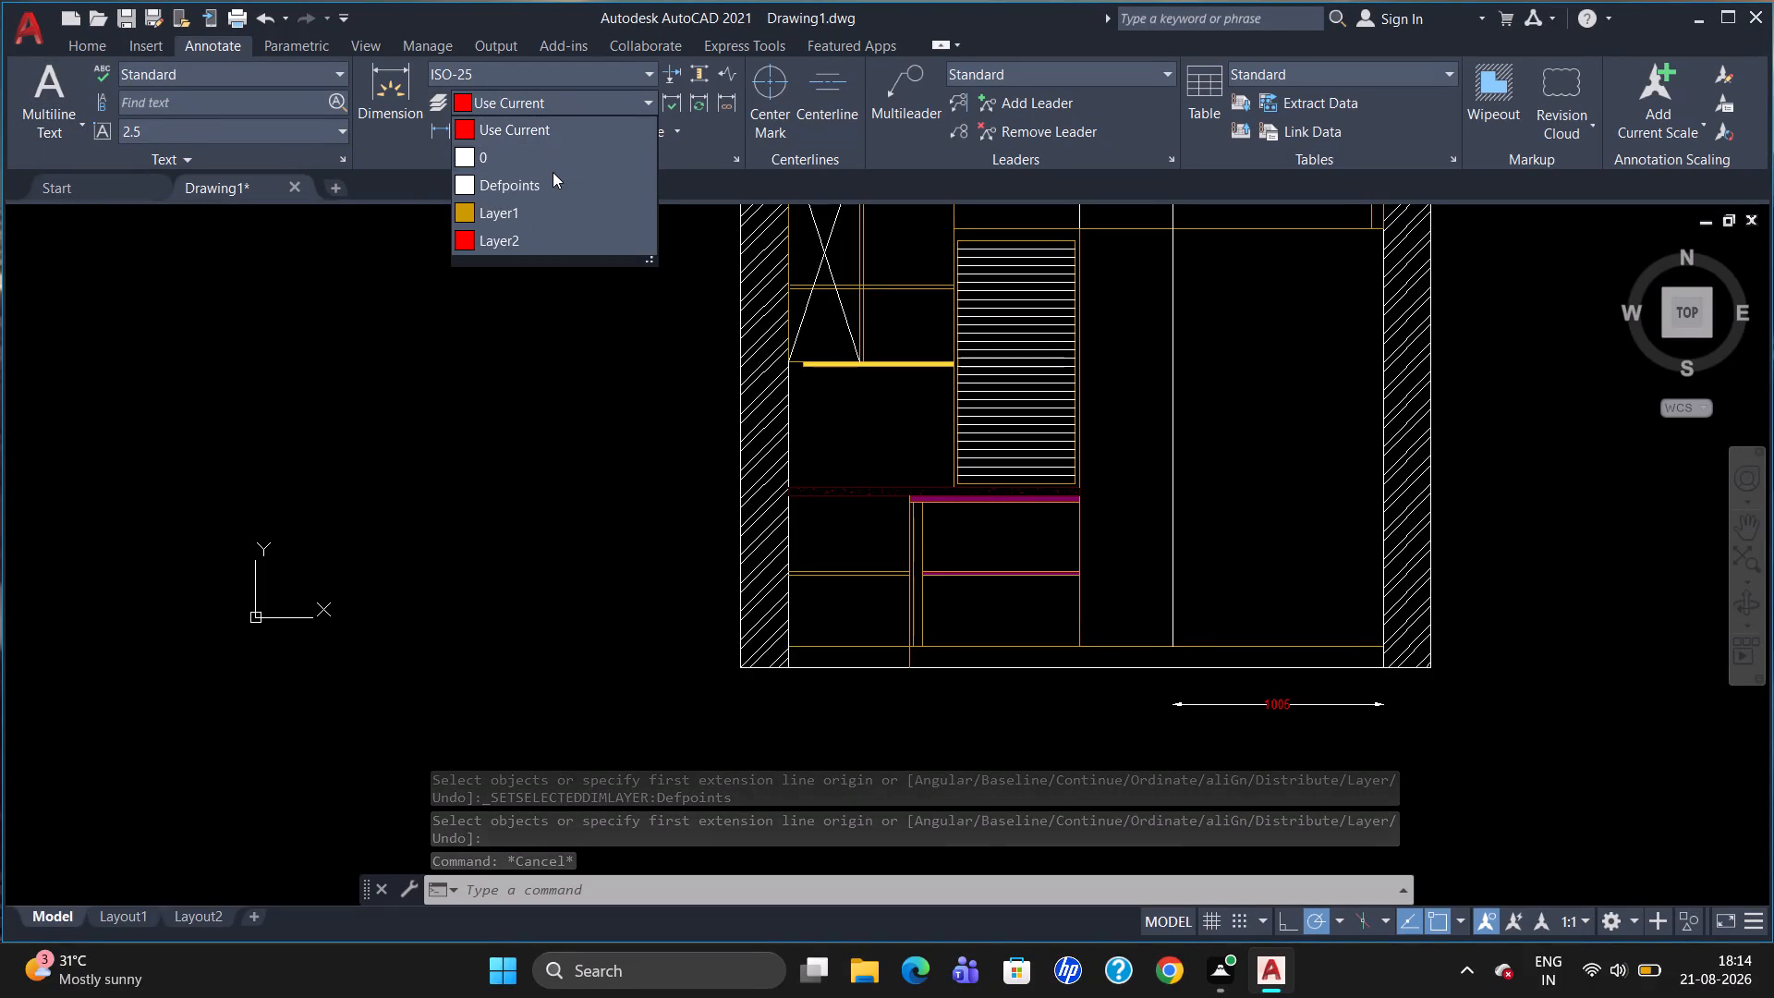
click(553, 181)
Continue the bottom dimension chain from the white divider to both sides of the magenta-shelved compartment and the adjacent inner vertical line.
click(614, 130)
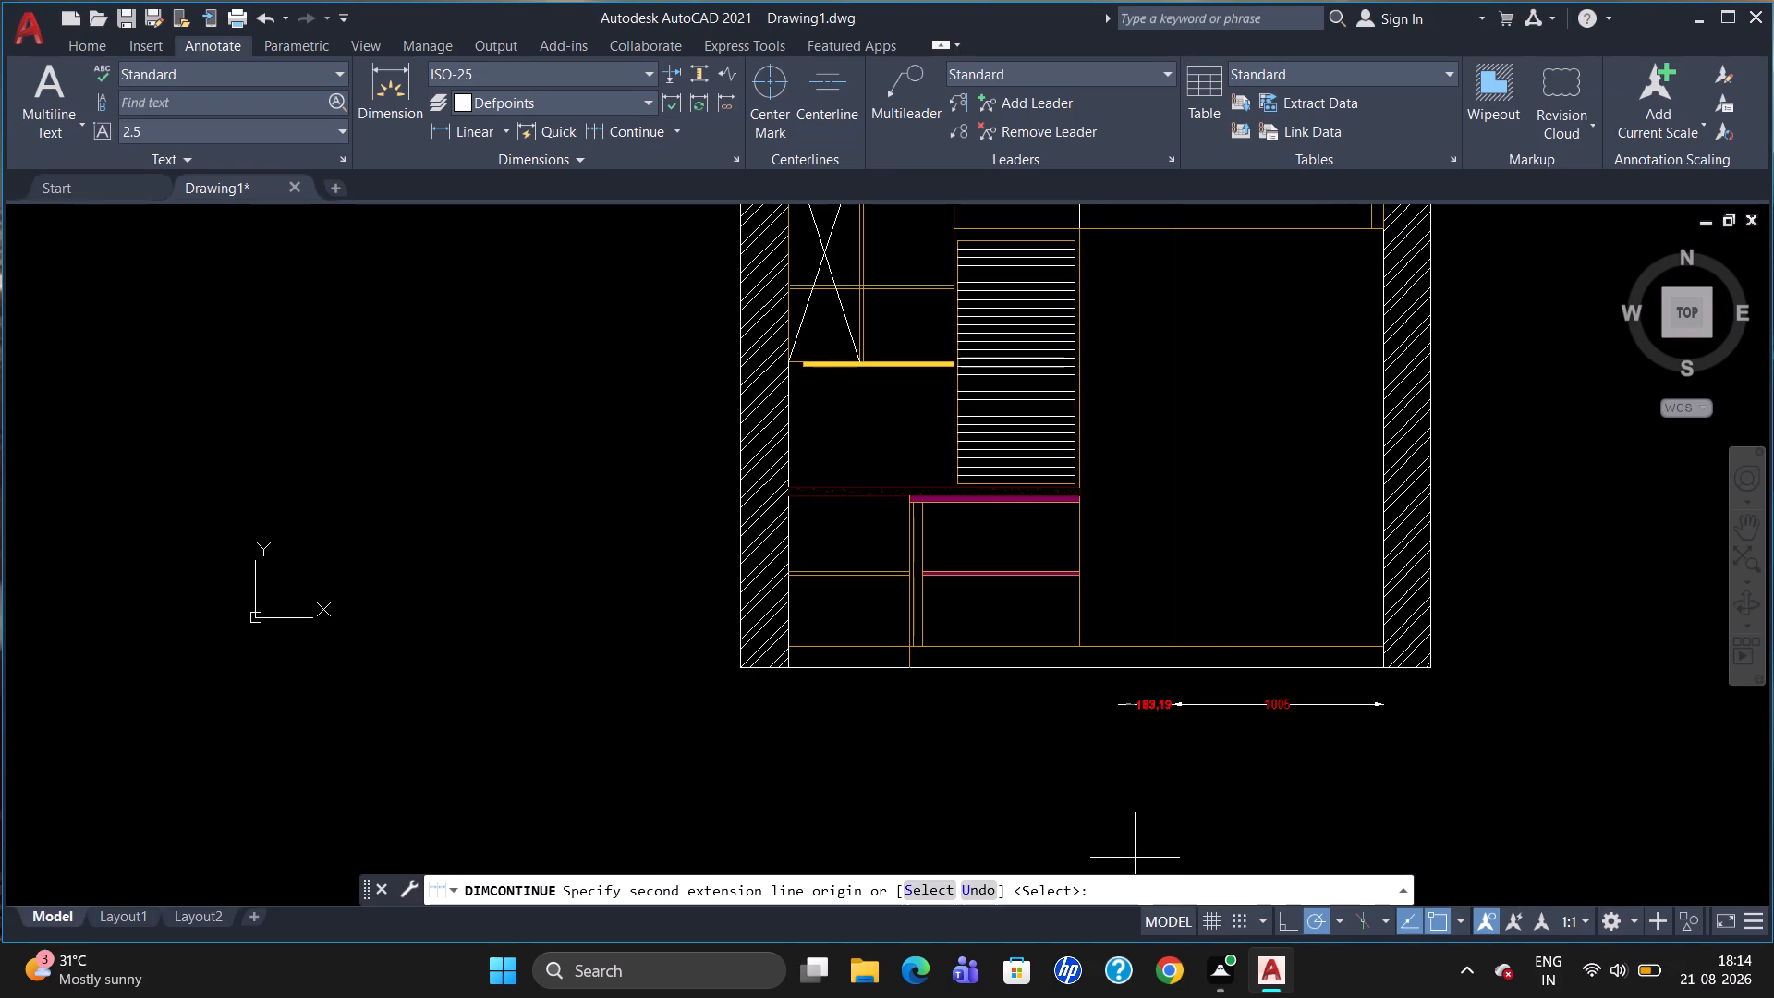
scroll(1081, 645, up, 2)
click(1081, 644)
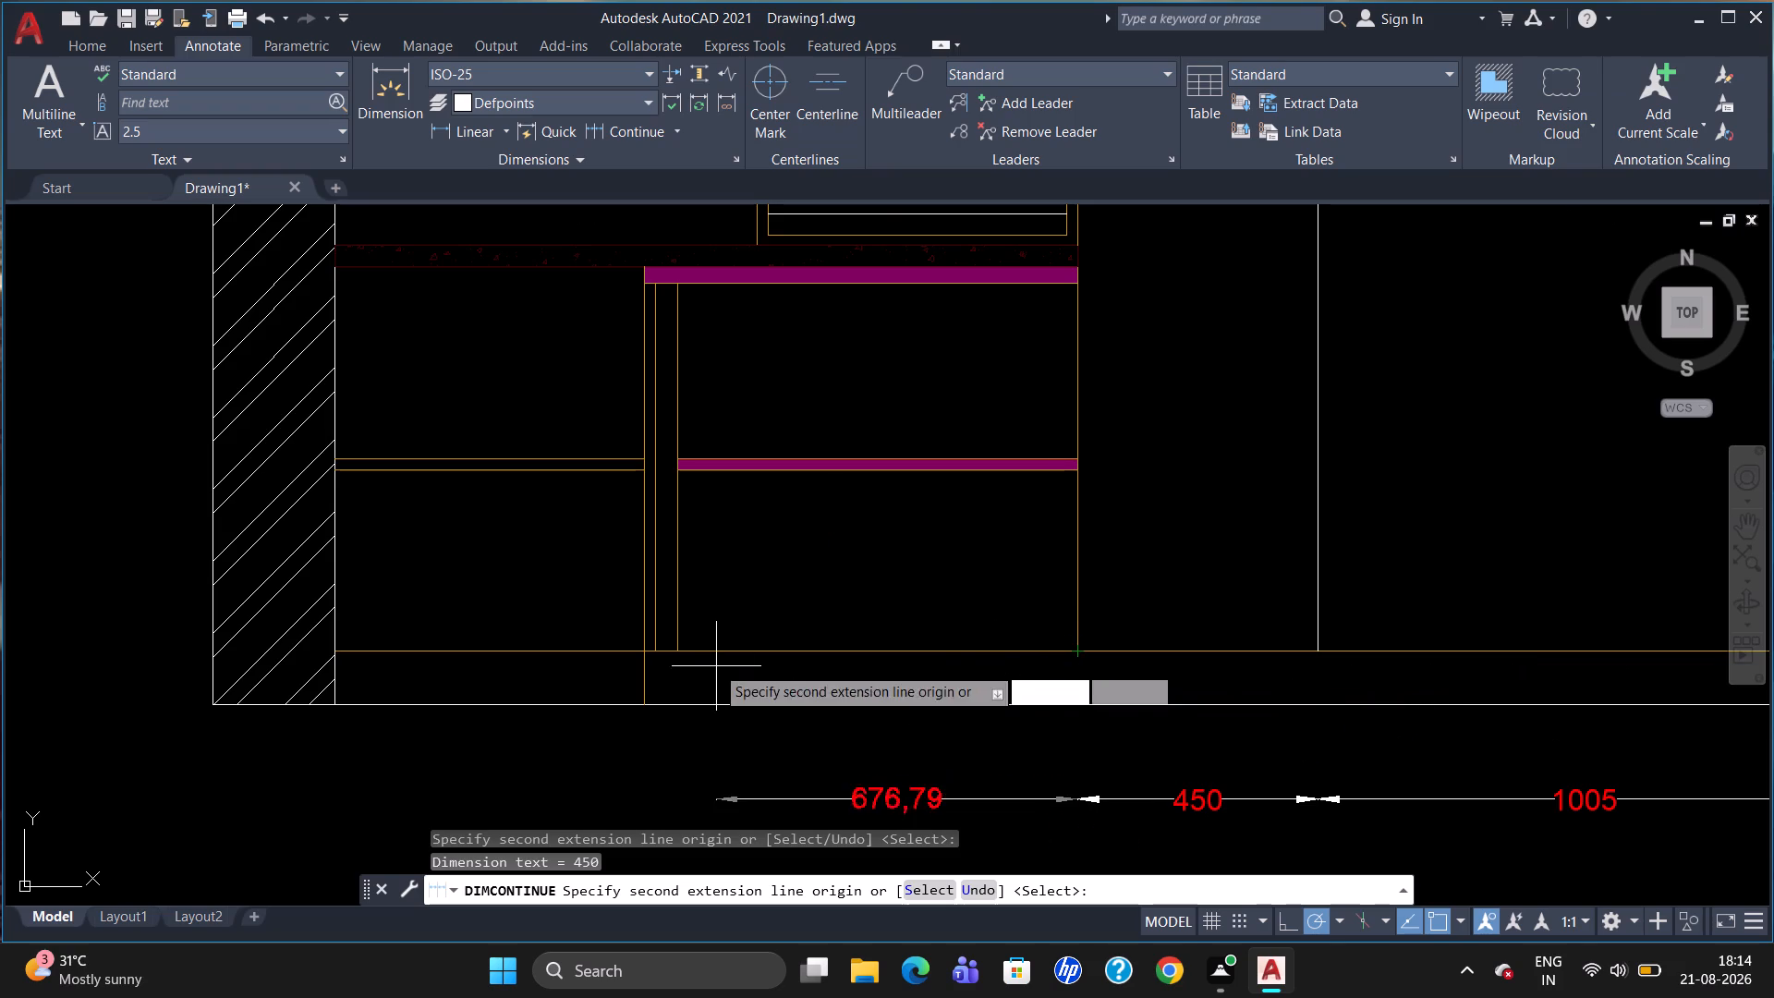
click(678, 651)
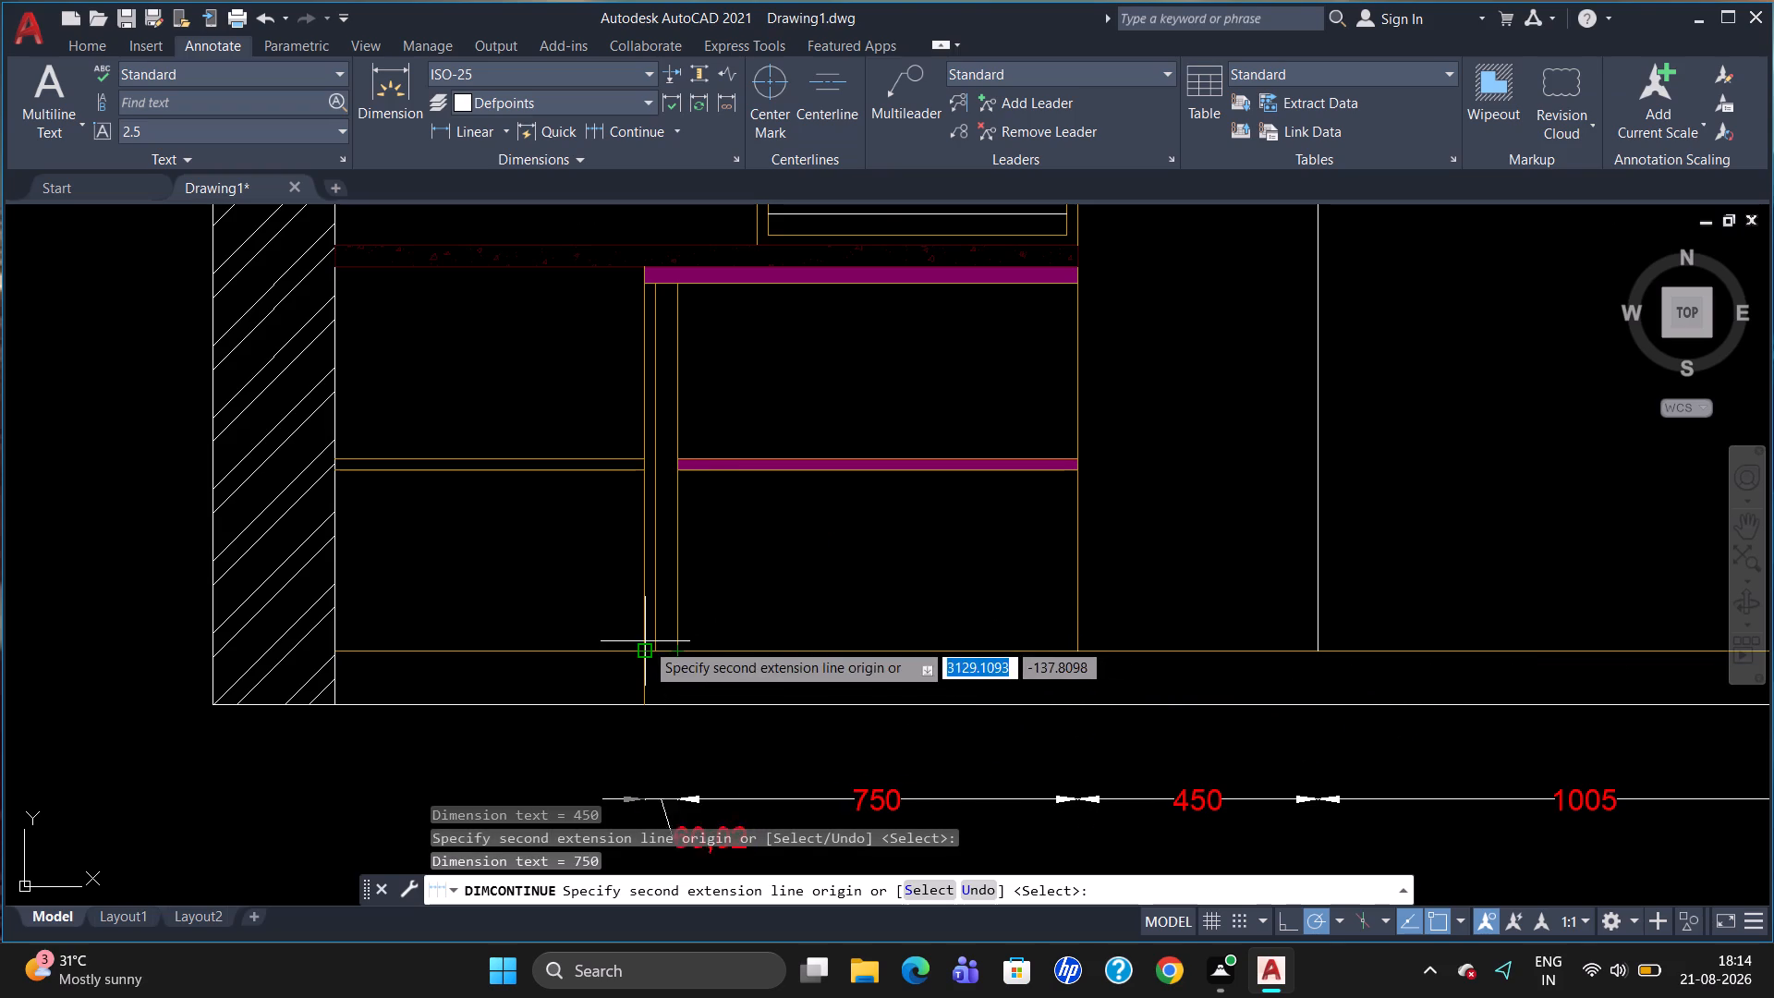
click(655, 644)
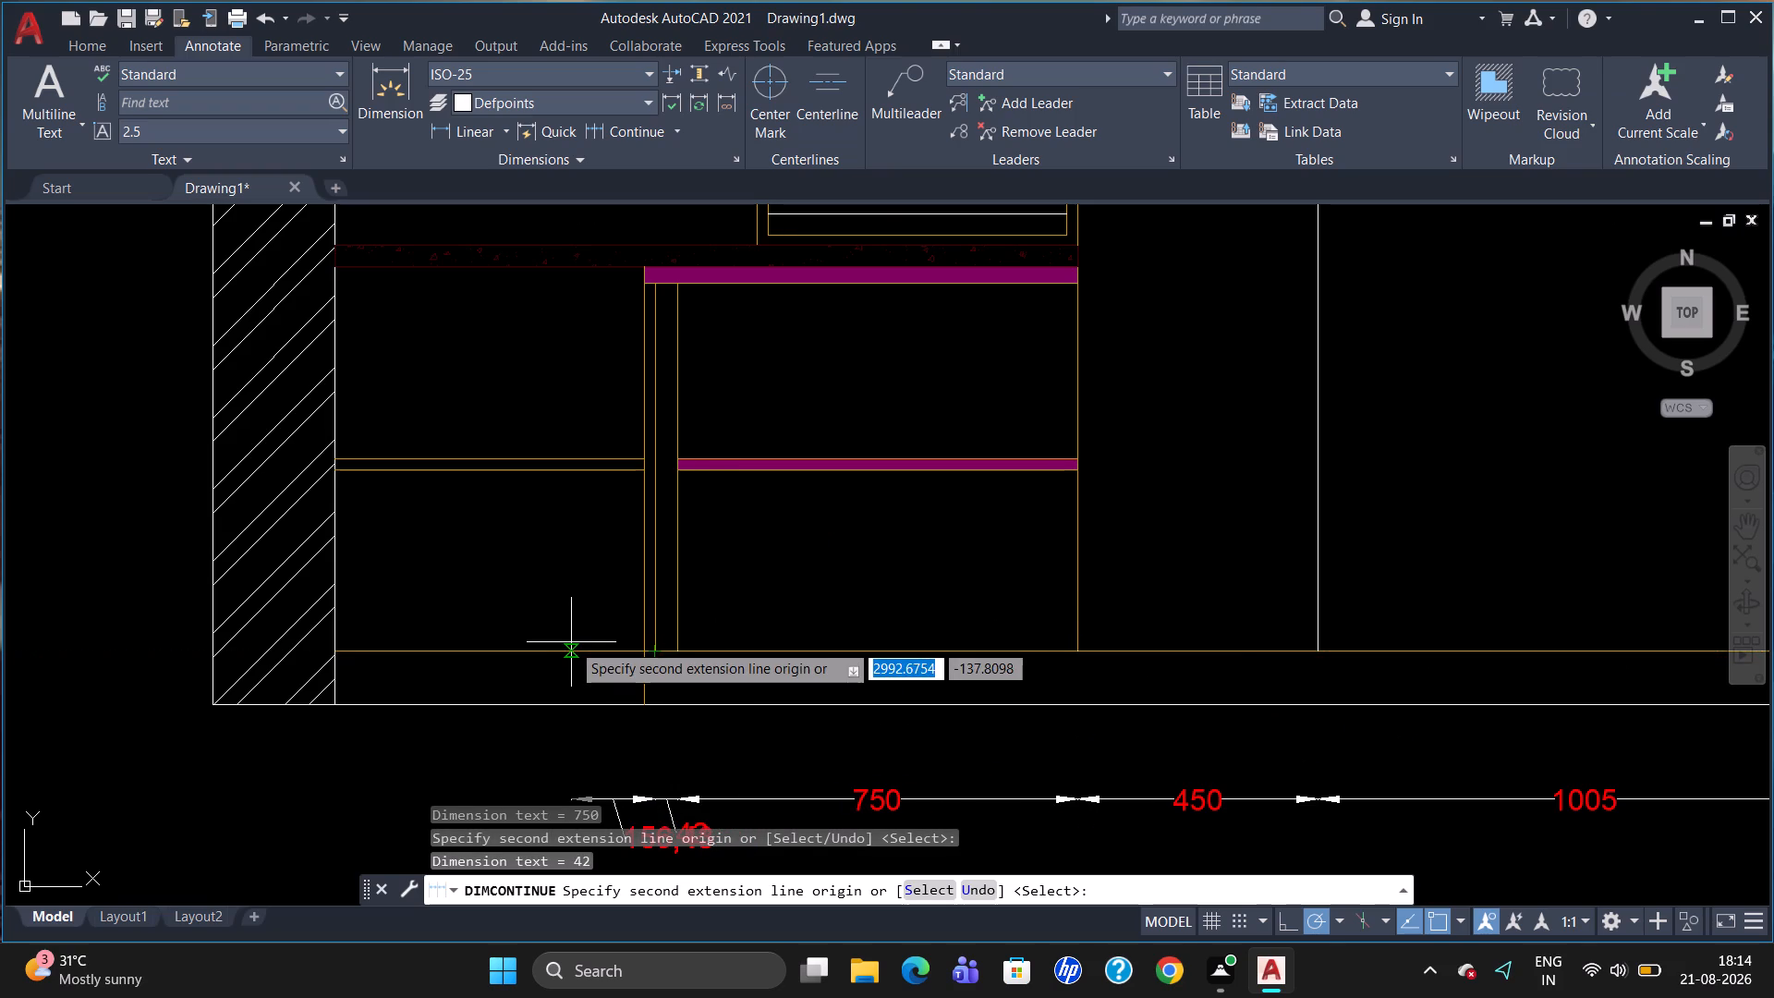
scroll(577, 642, down, 2)
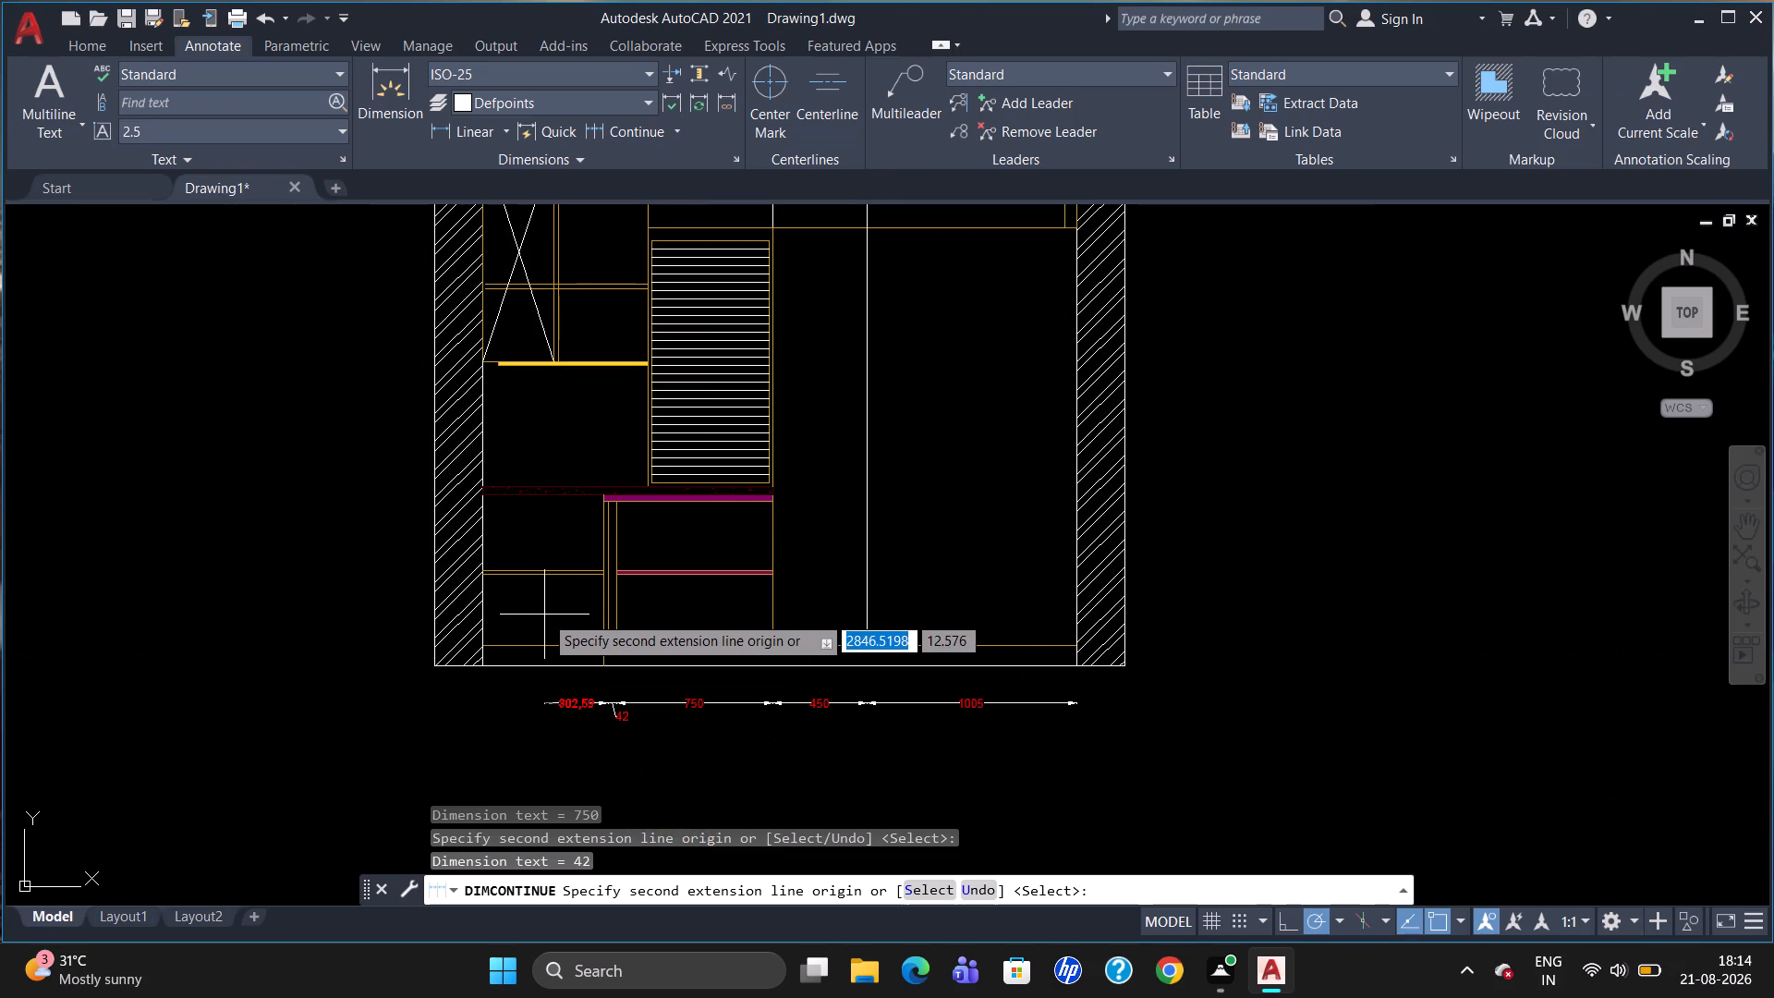
key(Escape)
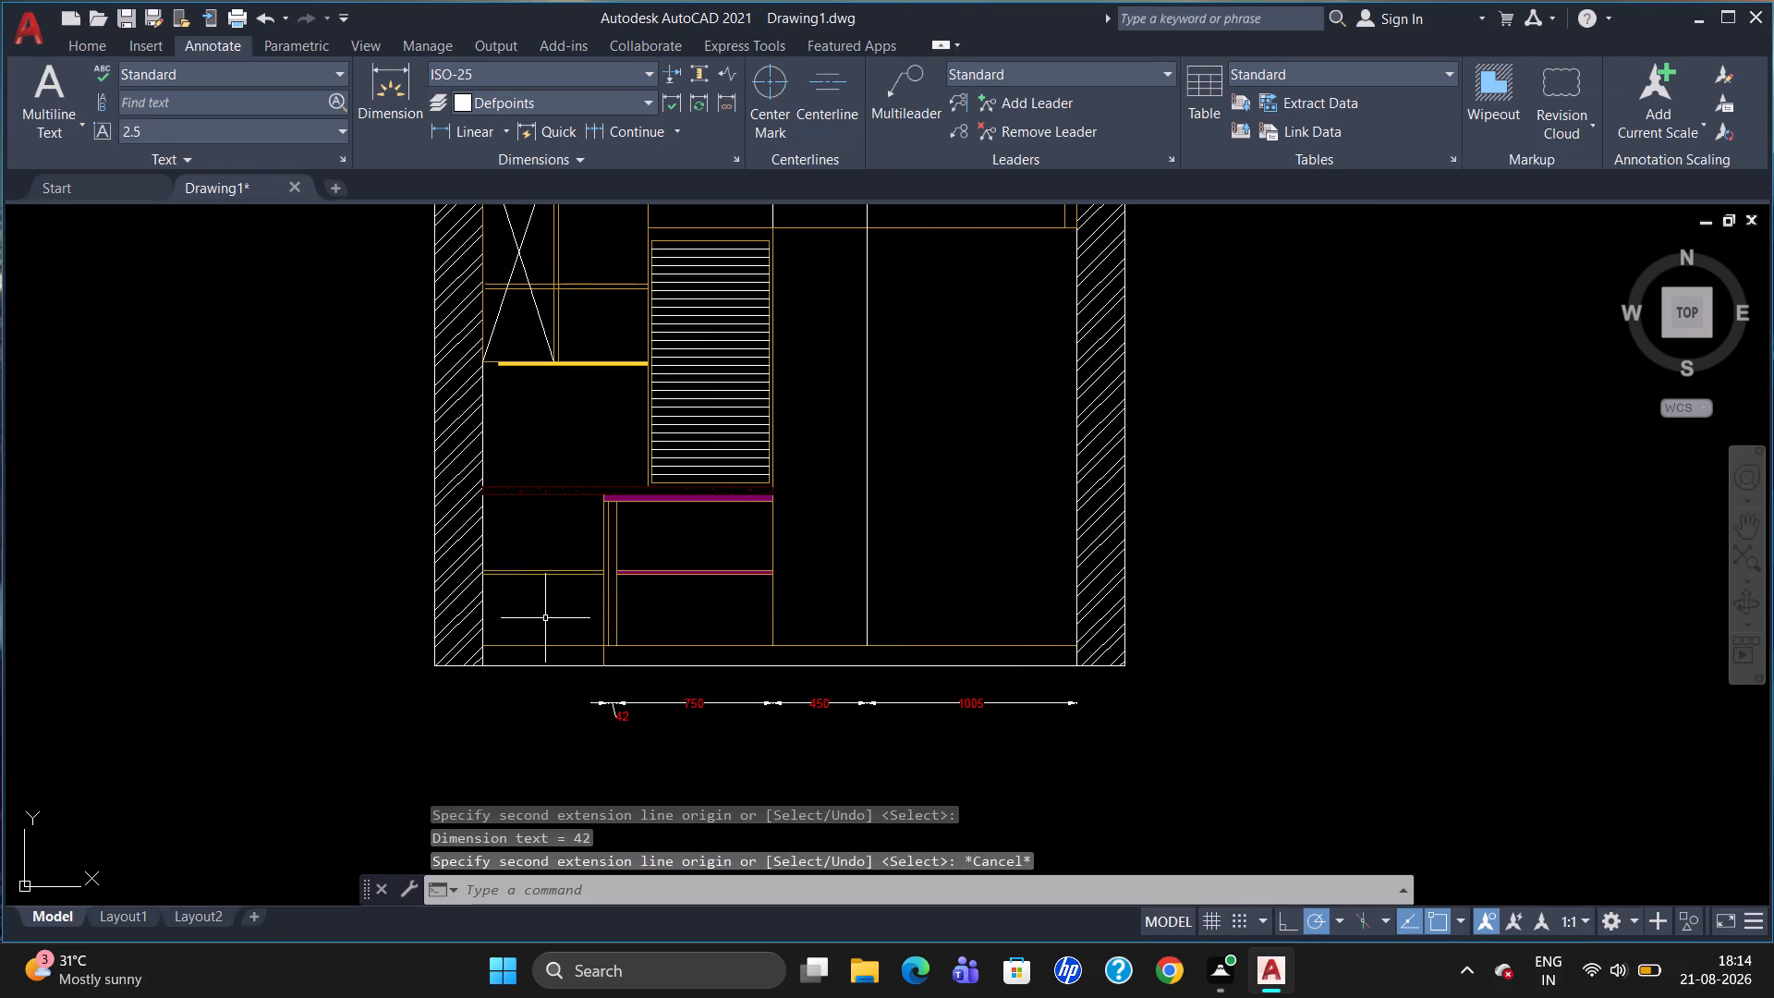
Delete the short dimension at the end of the bottom chain, beside the magenta-shelved compartment.
scroll(639, 633, up, 1)
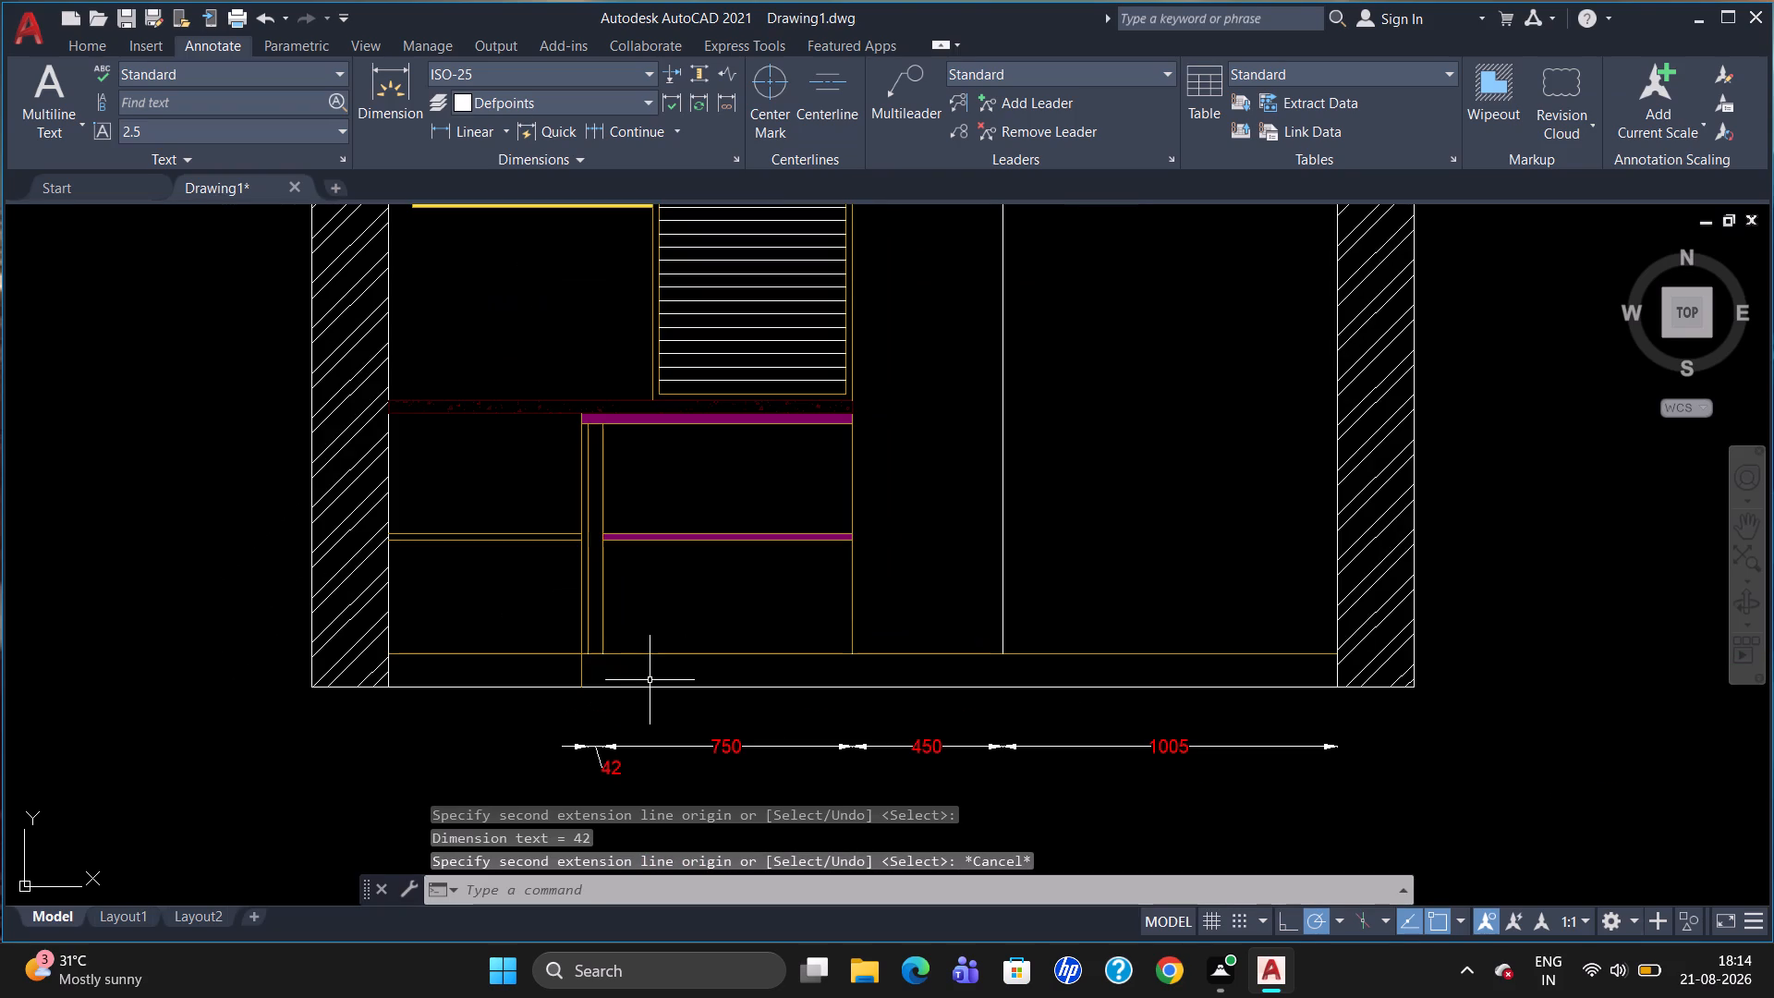
click(616, 771)
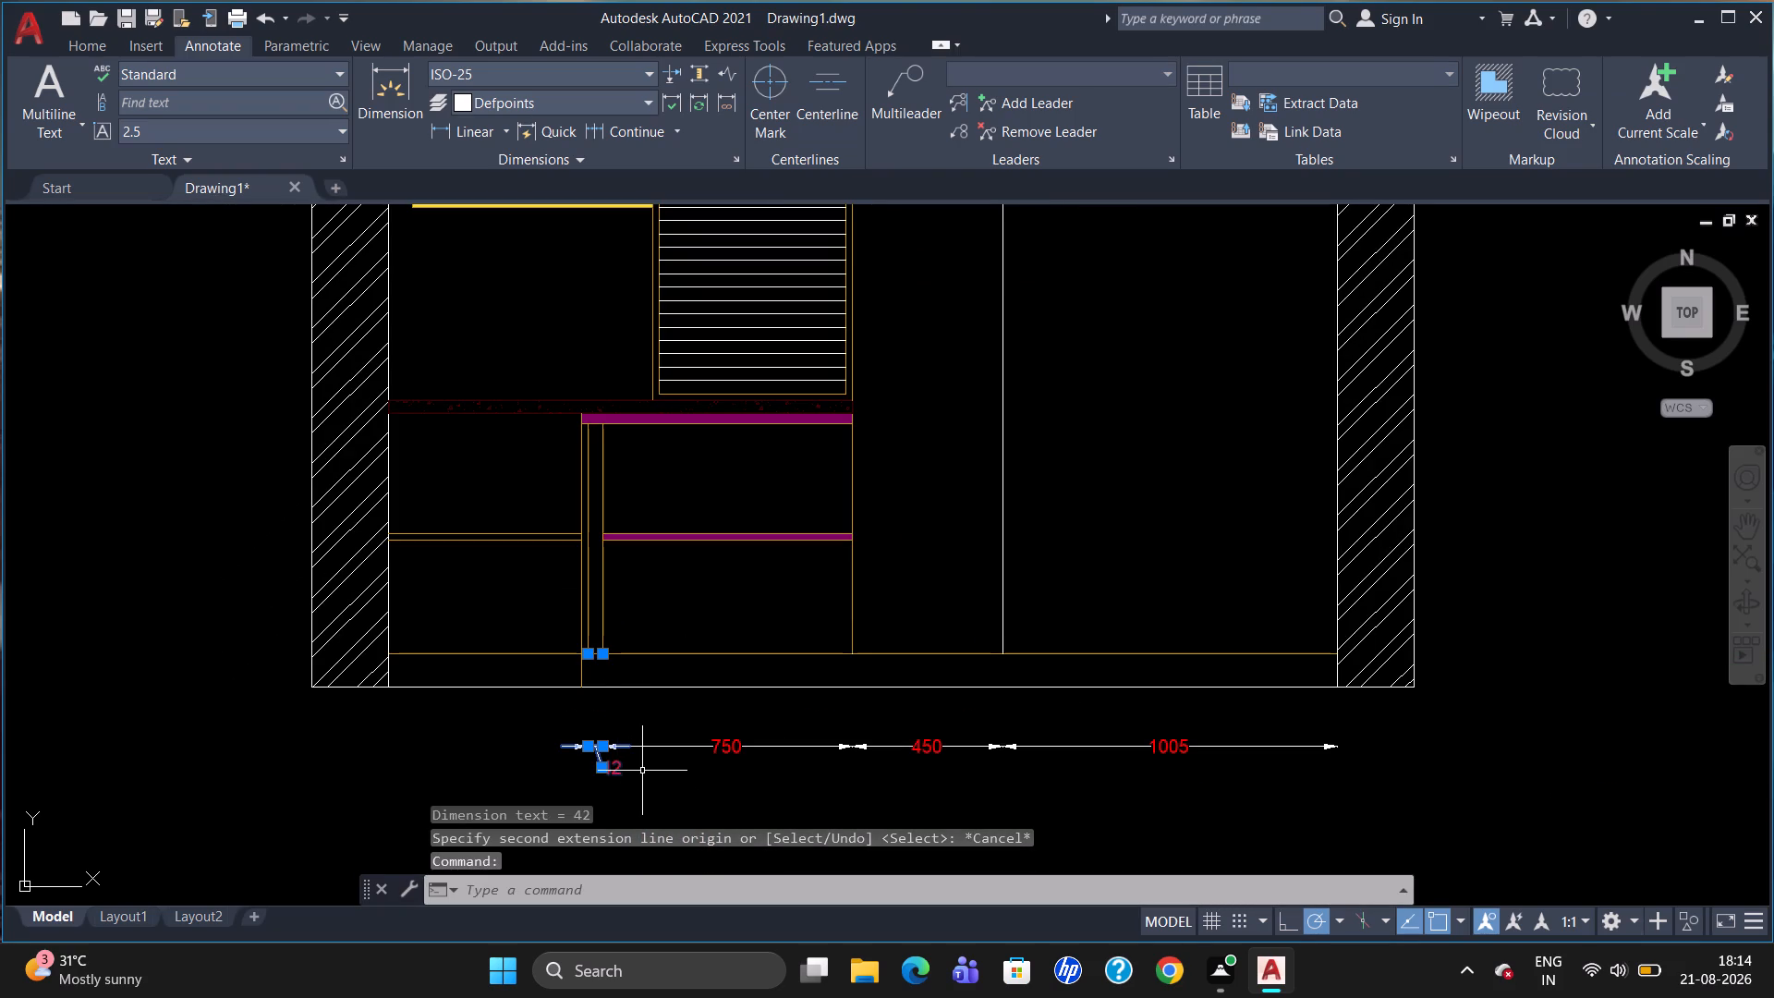
key(BackSpace)
key(Delete)
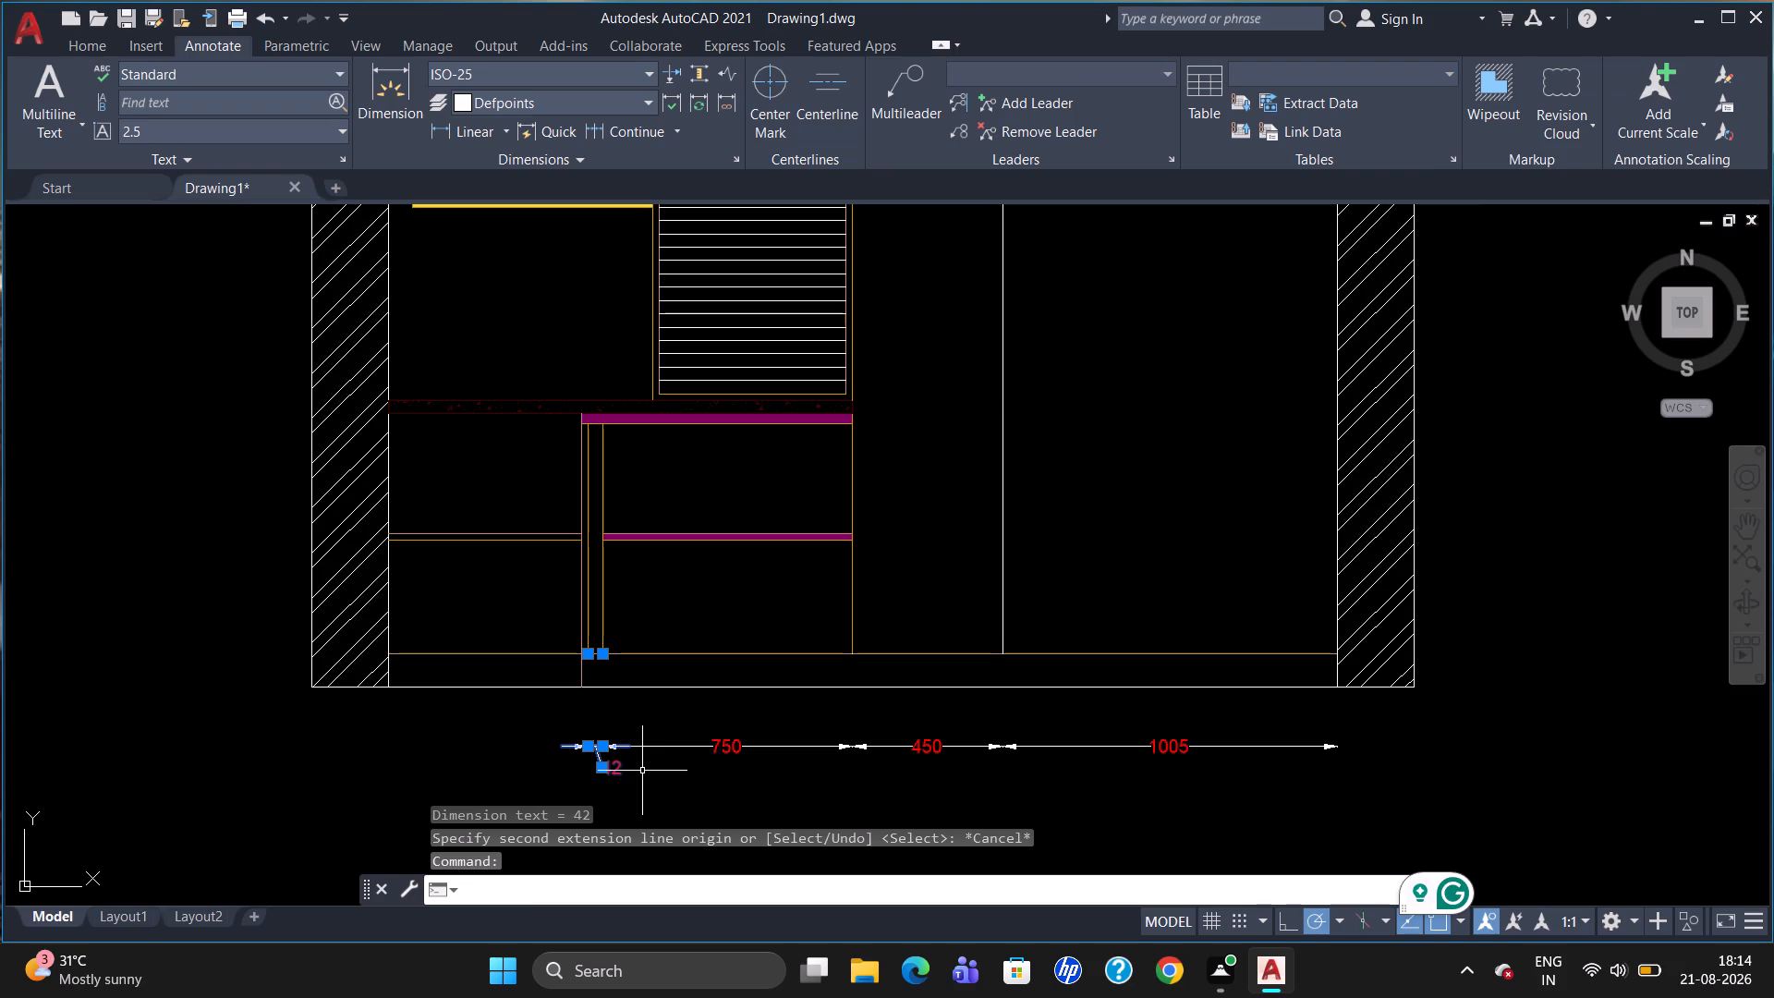
key(Delete)
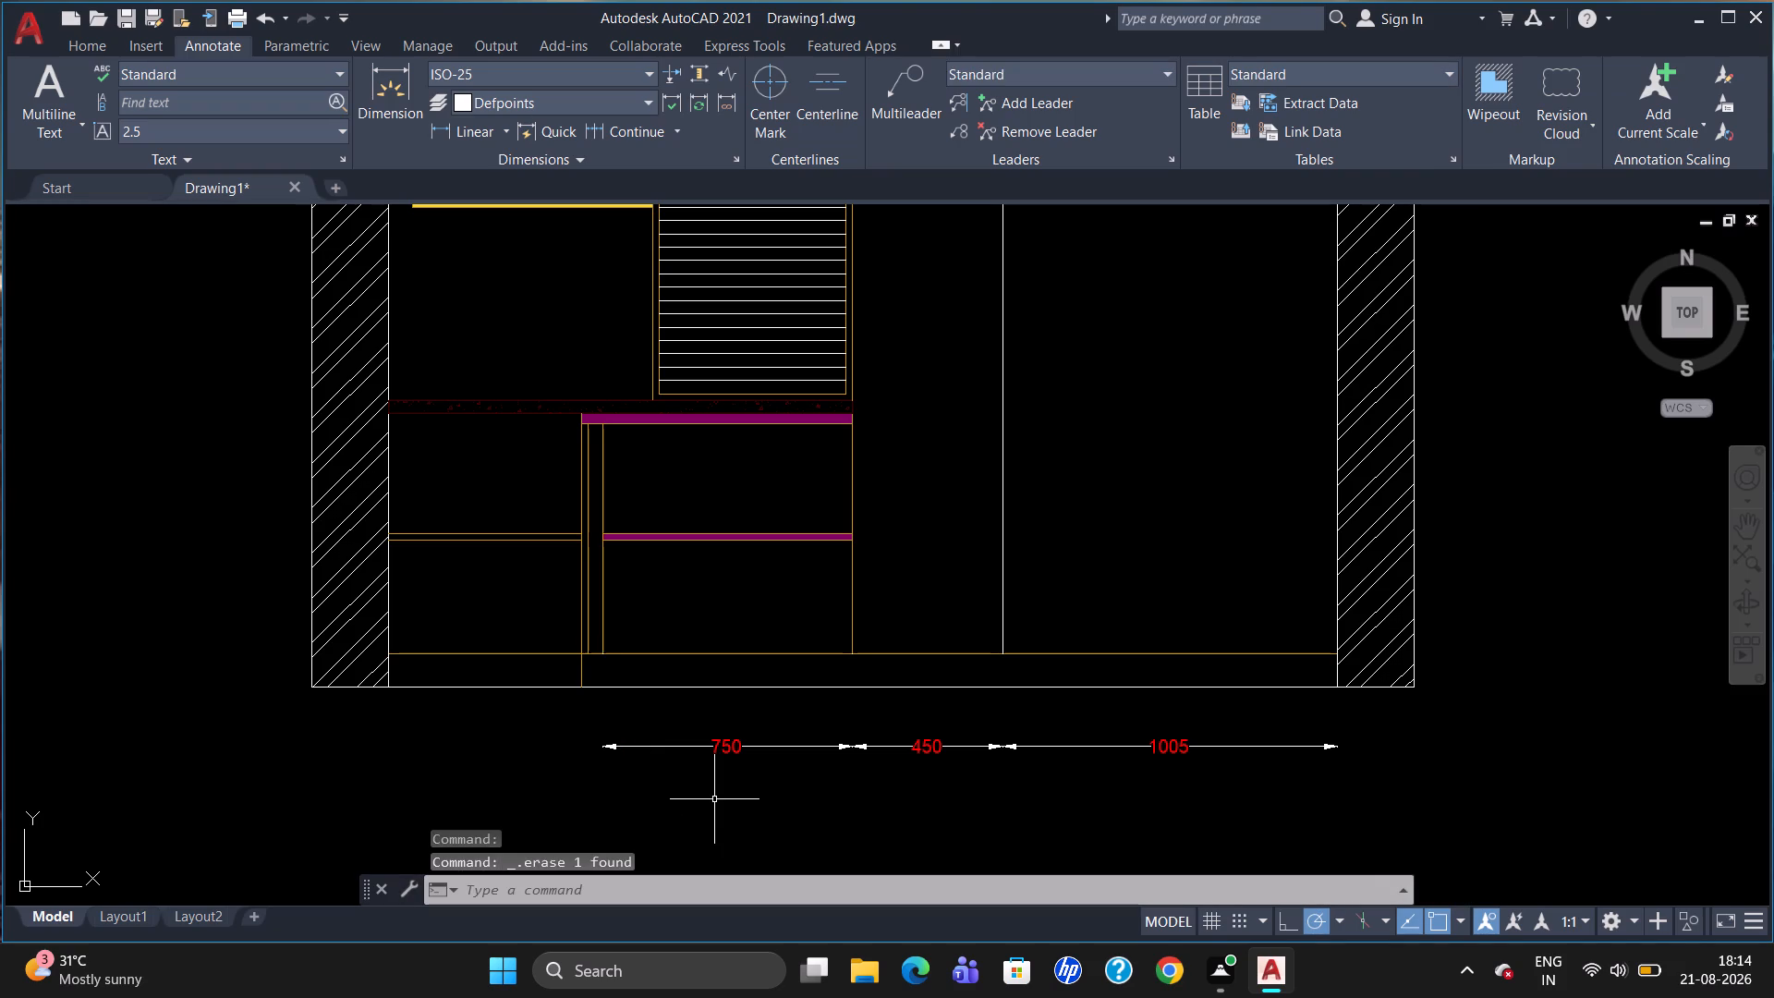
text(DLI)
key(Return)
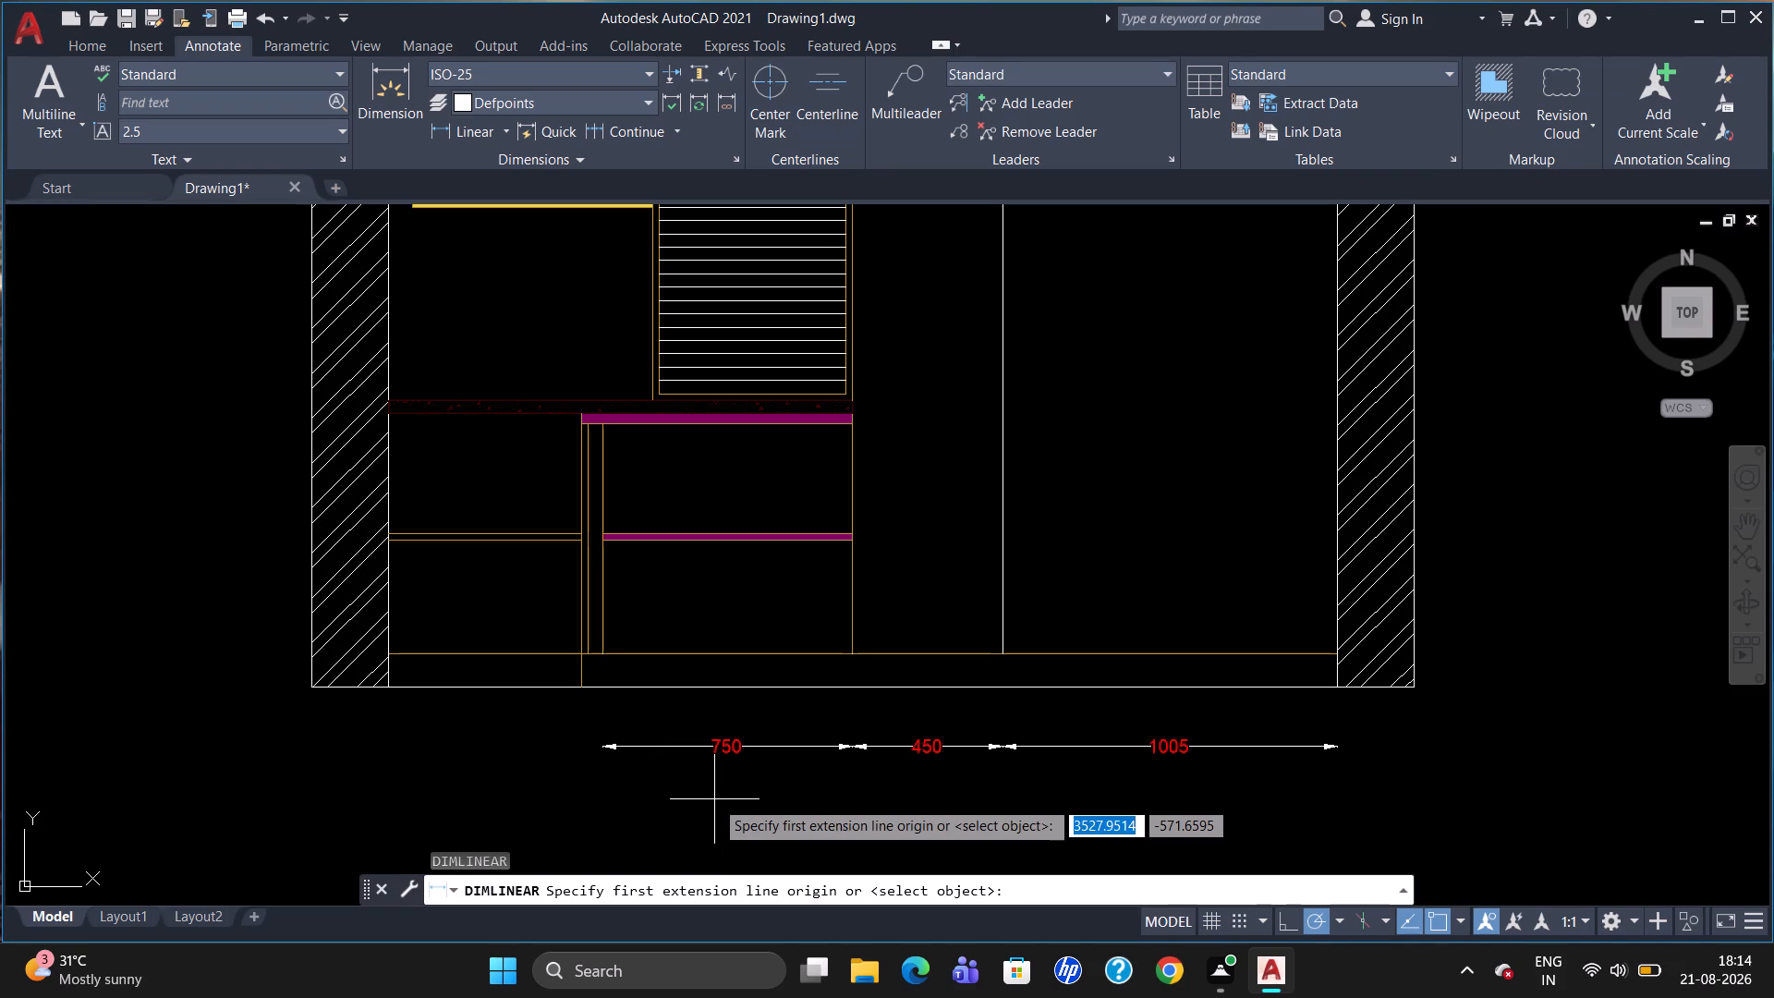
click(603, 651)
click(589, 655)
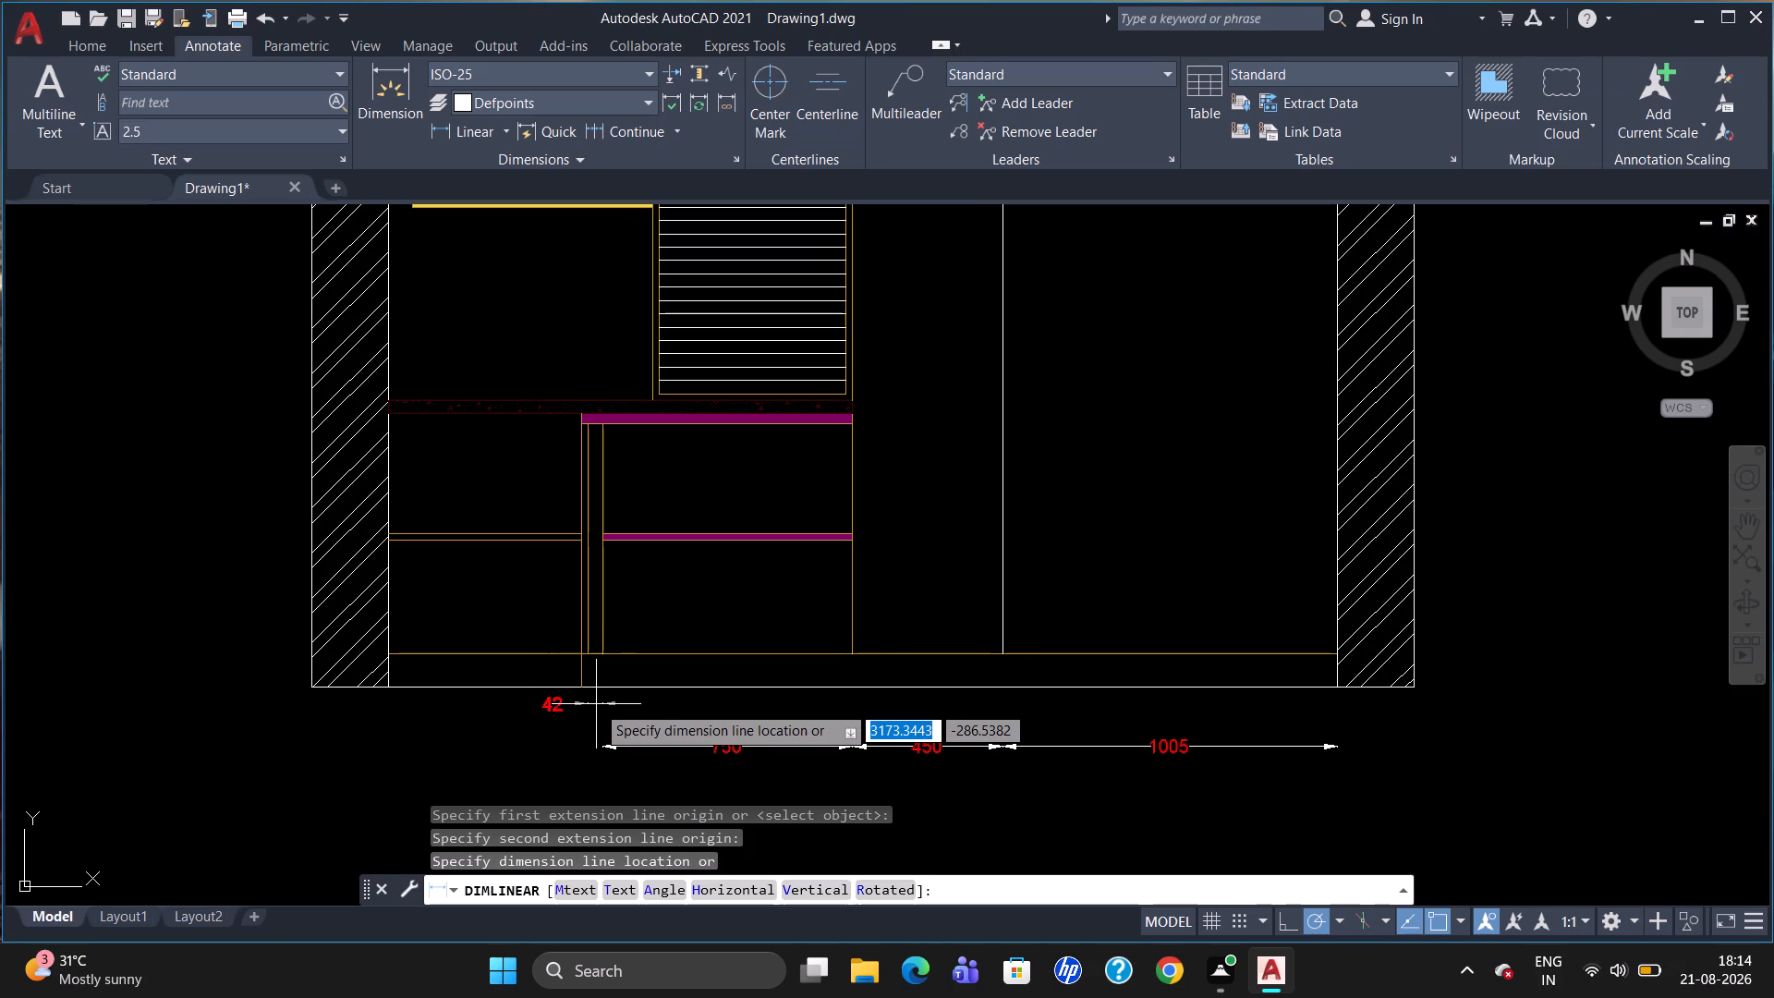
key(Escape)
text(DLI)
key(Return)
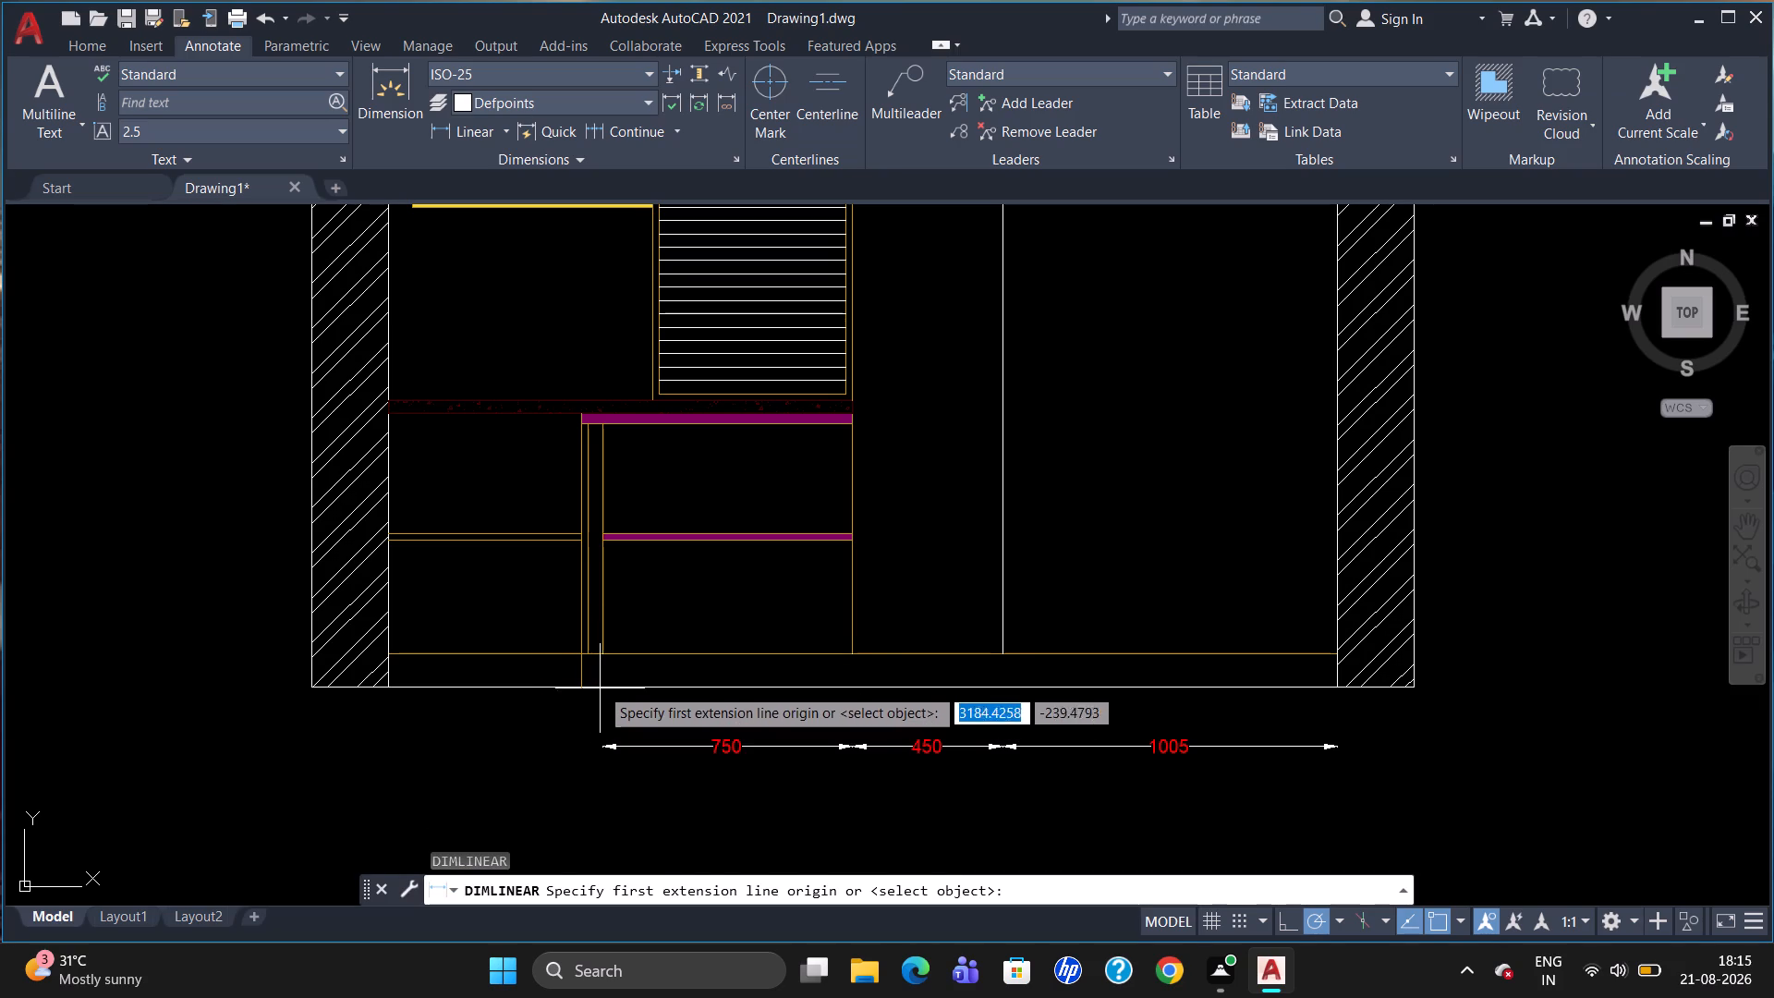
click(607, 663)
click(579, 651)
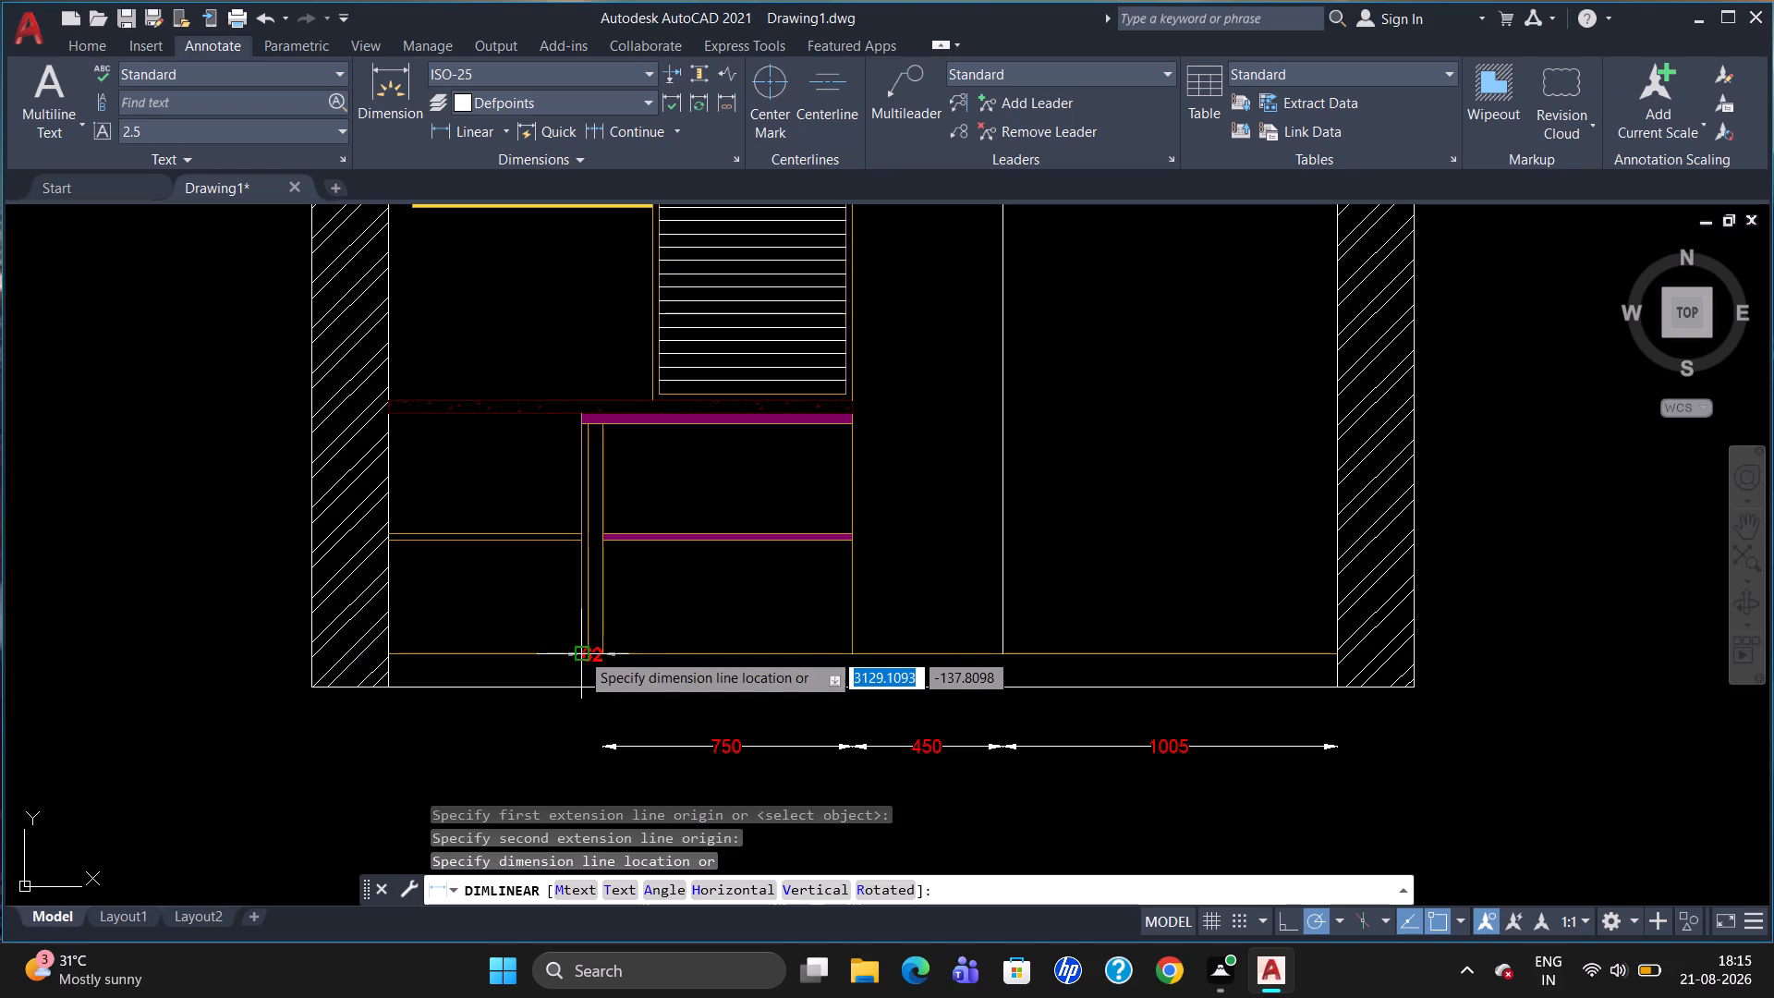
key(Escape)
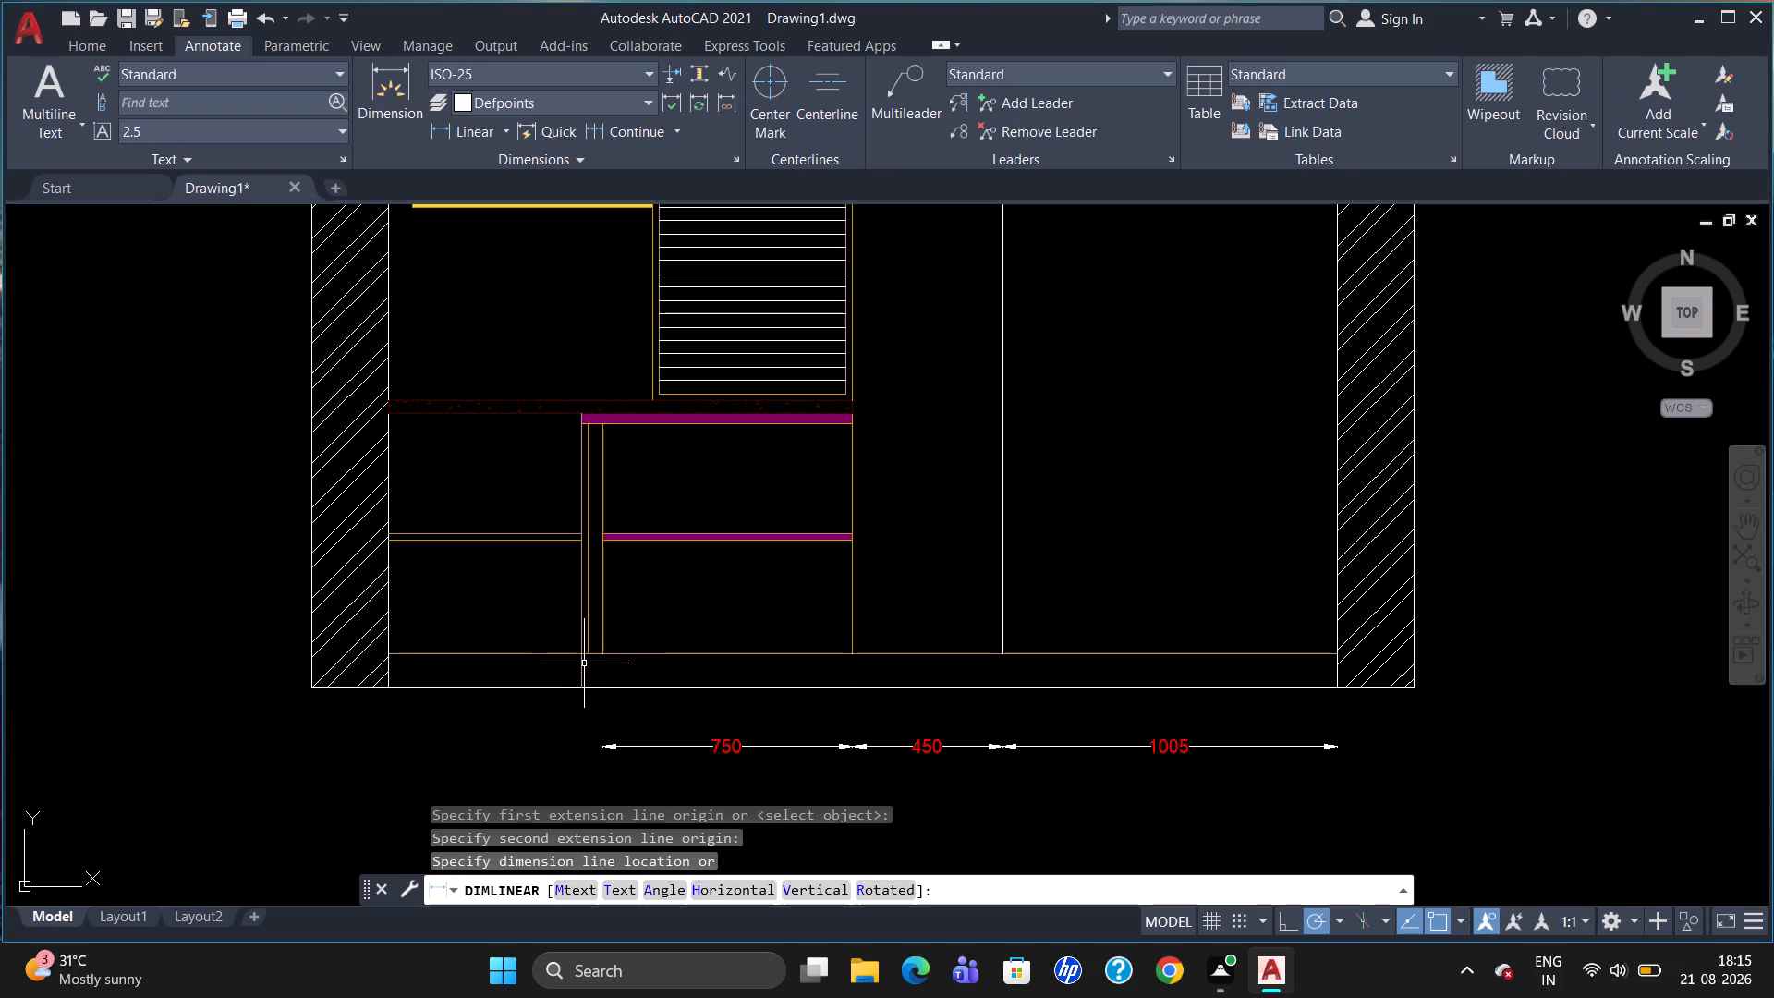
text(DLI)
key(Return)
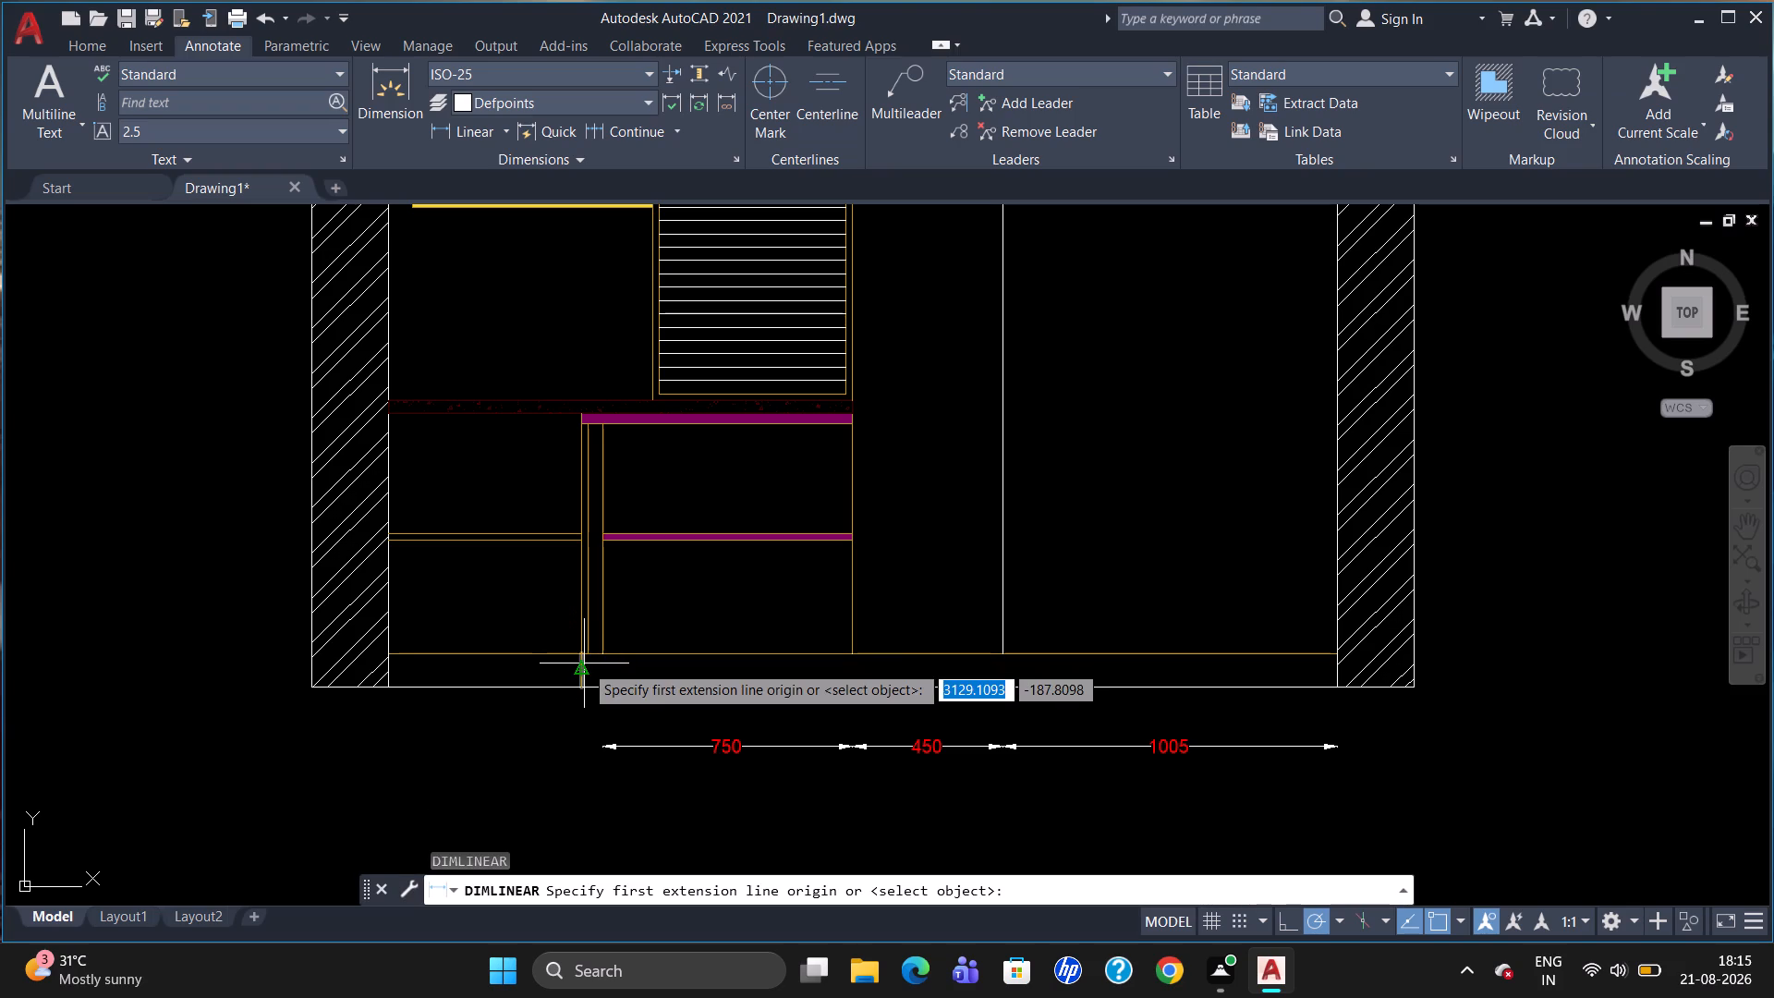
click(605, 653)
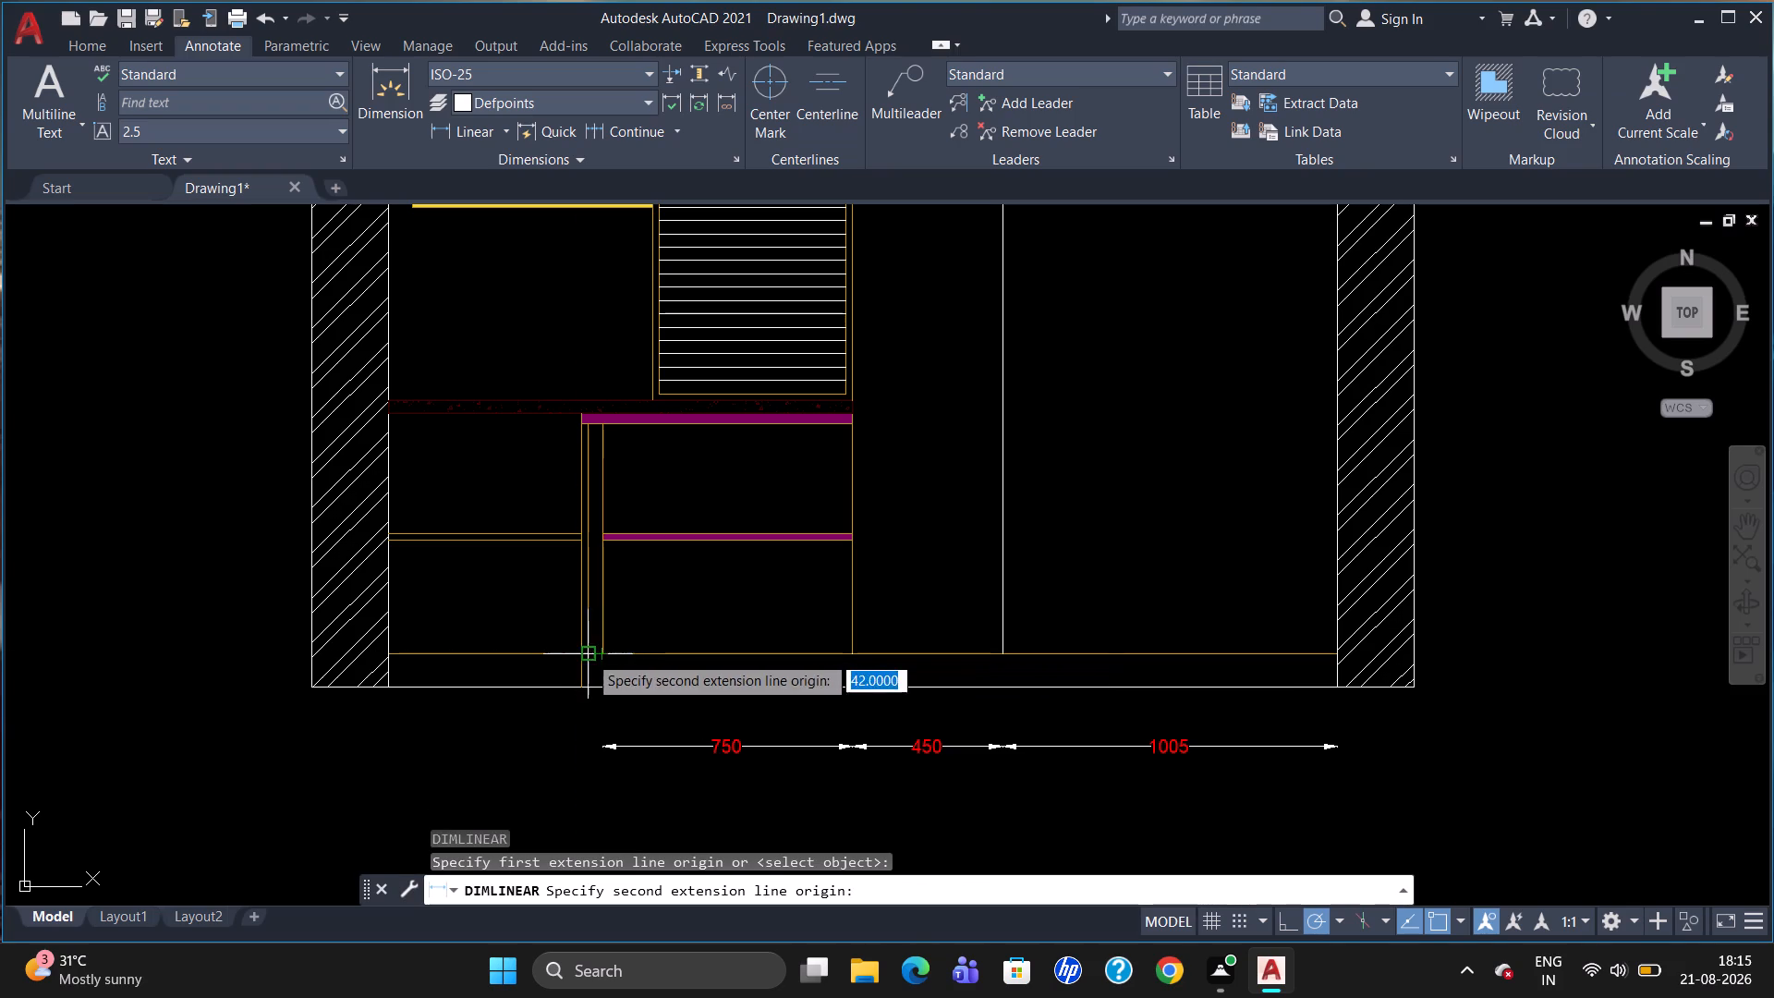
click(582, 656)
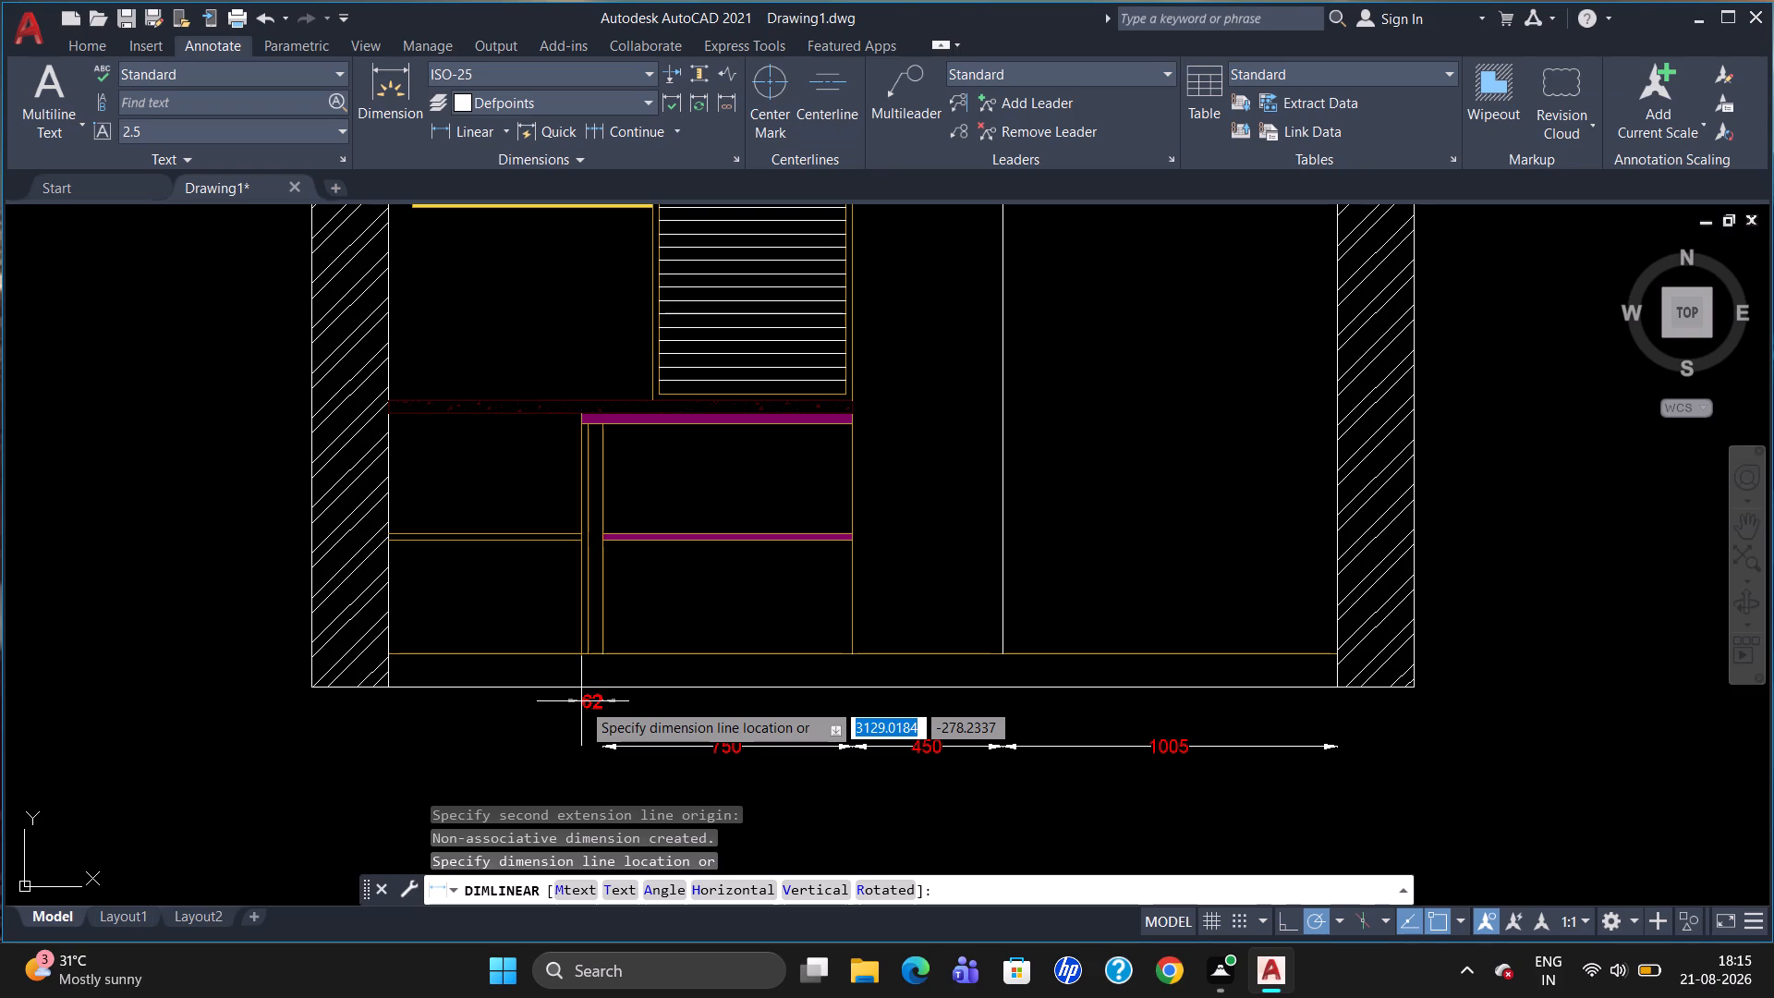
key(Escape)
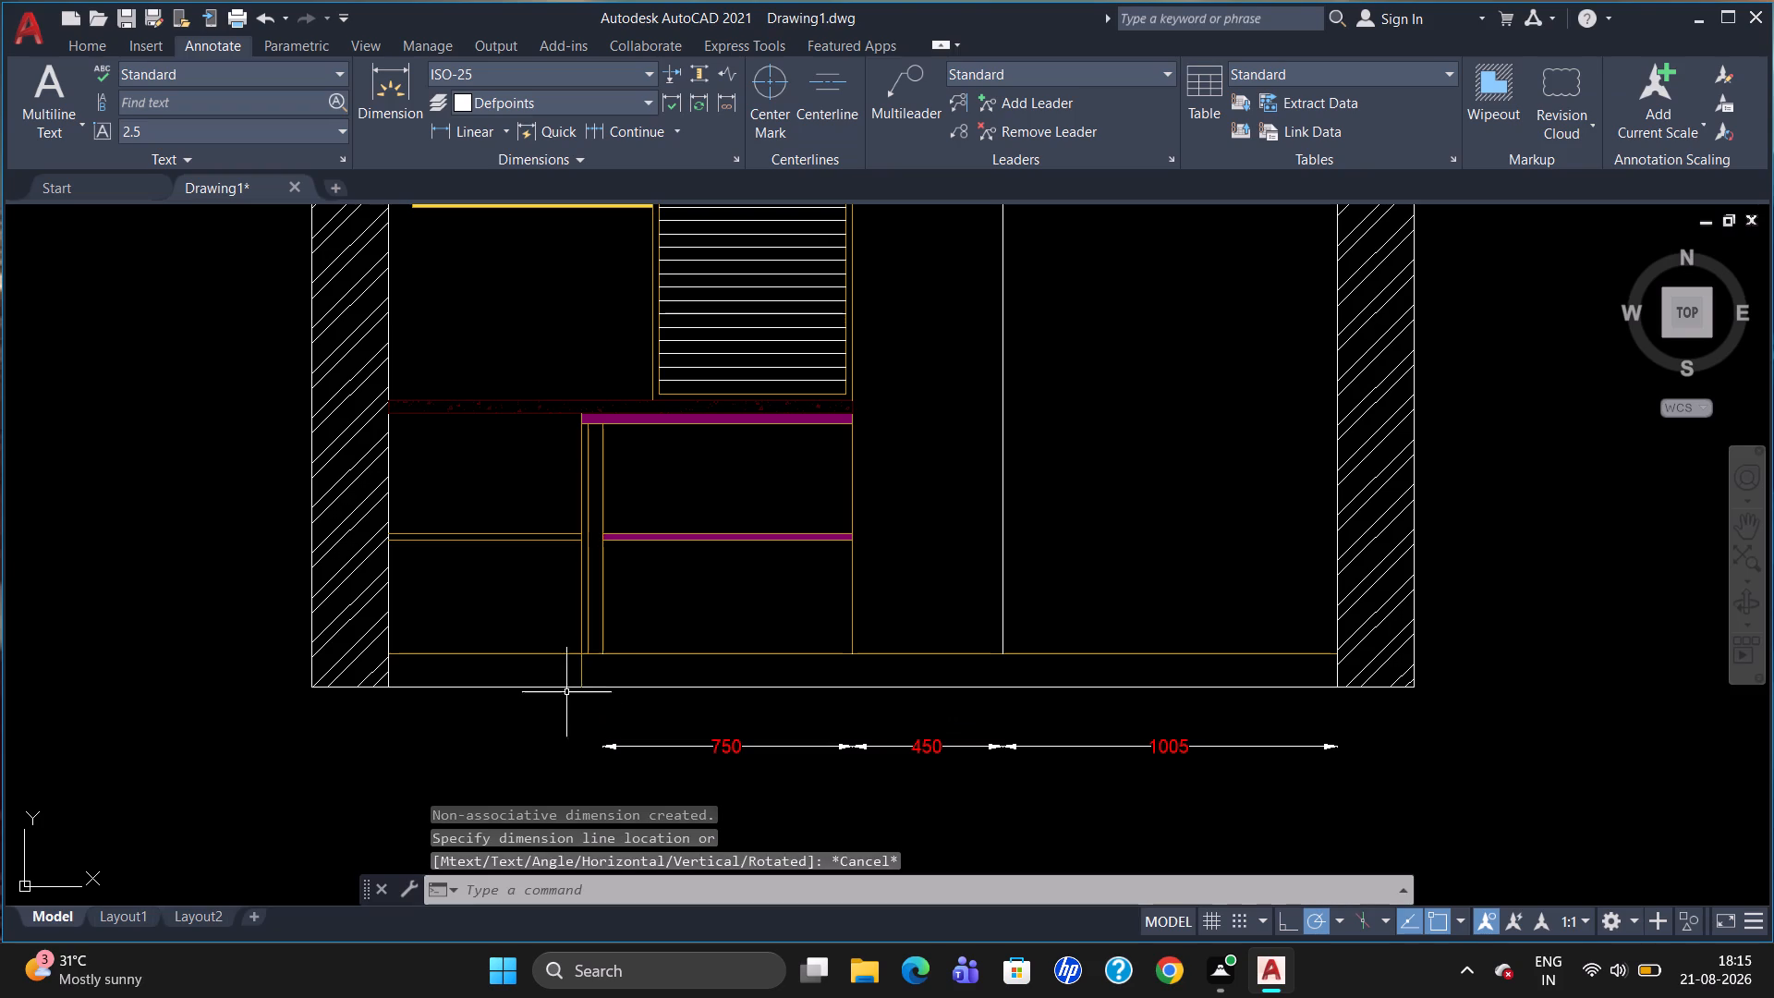
Add a horizontal linear dimension across the narrow gap beside the magenta-shelved compartment, in line with the bottom dimension chain.
scroll(611, 704, up, 1)
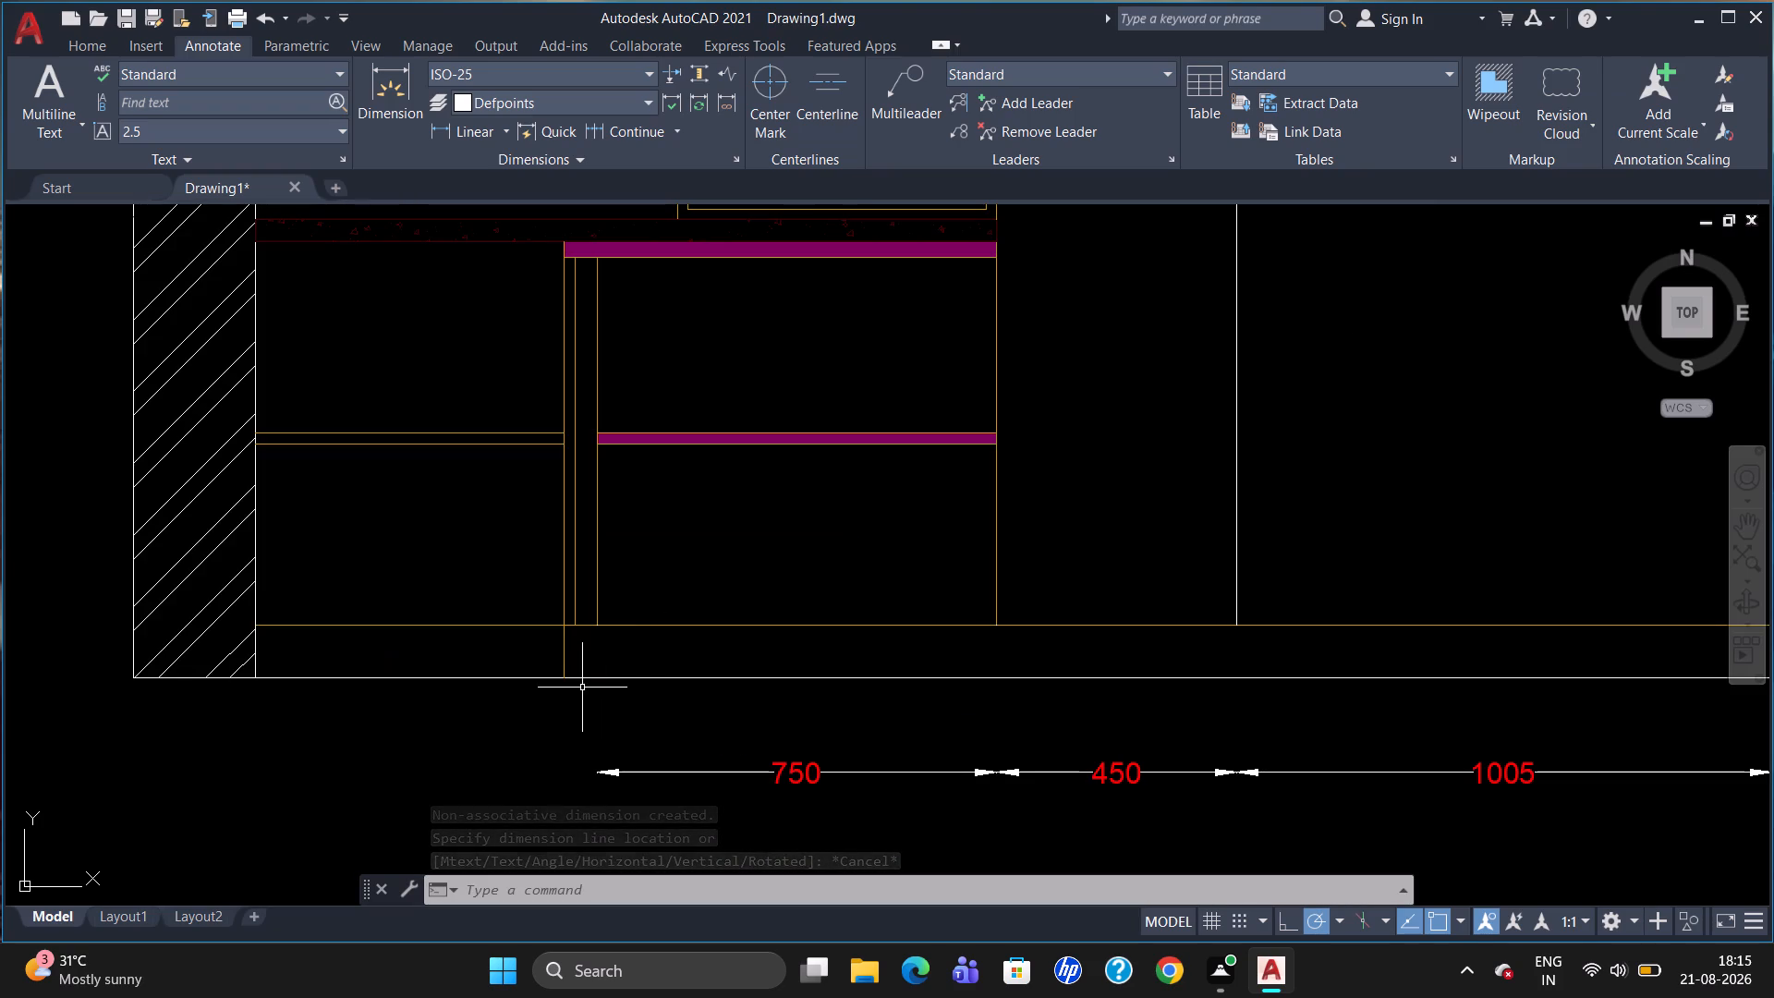
text(DLI)
key(Return)
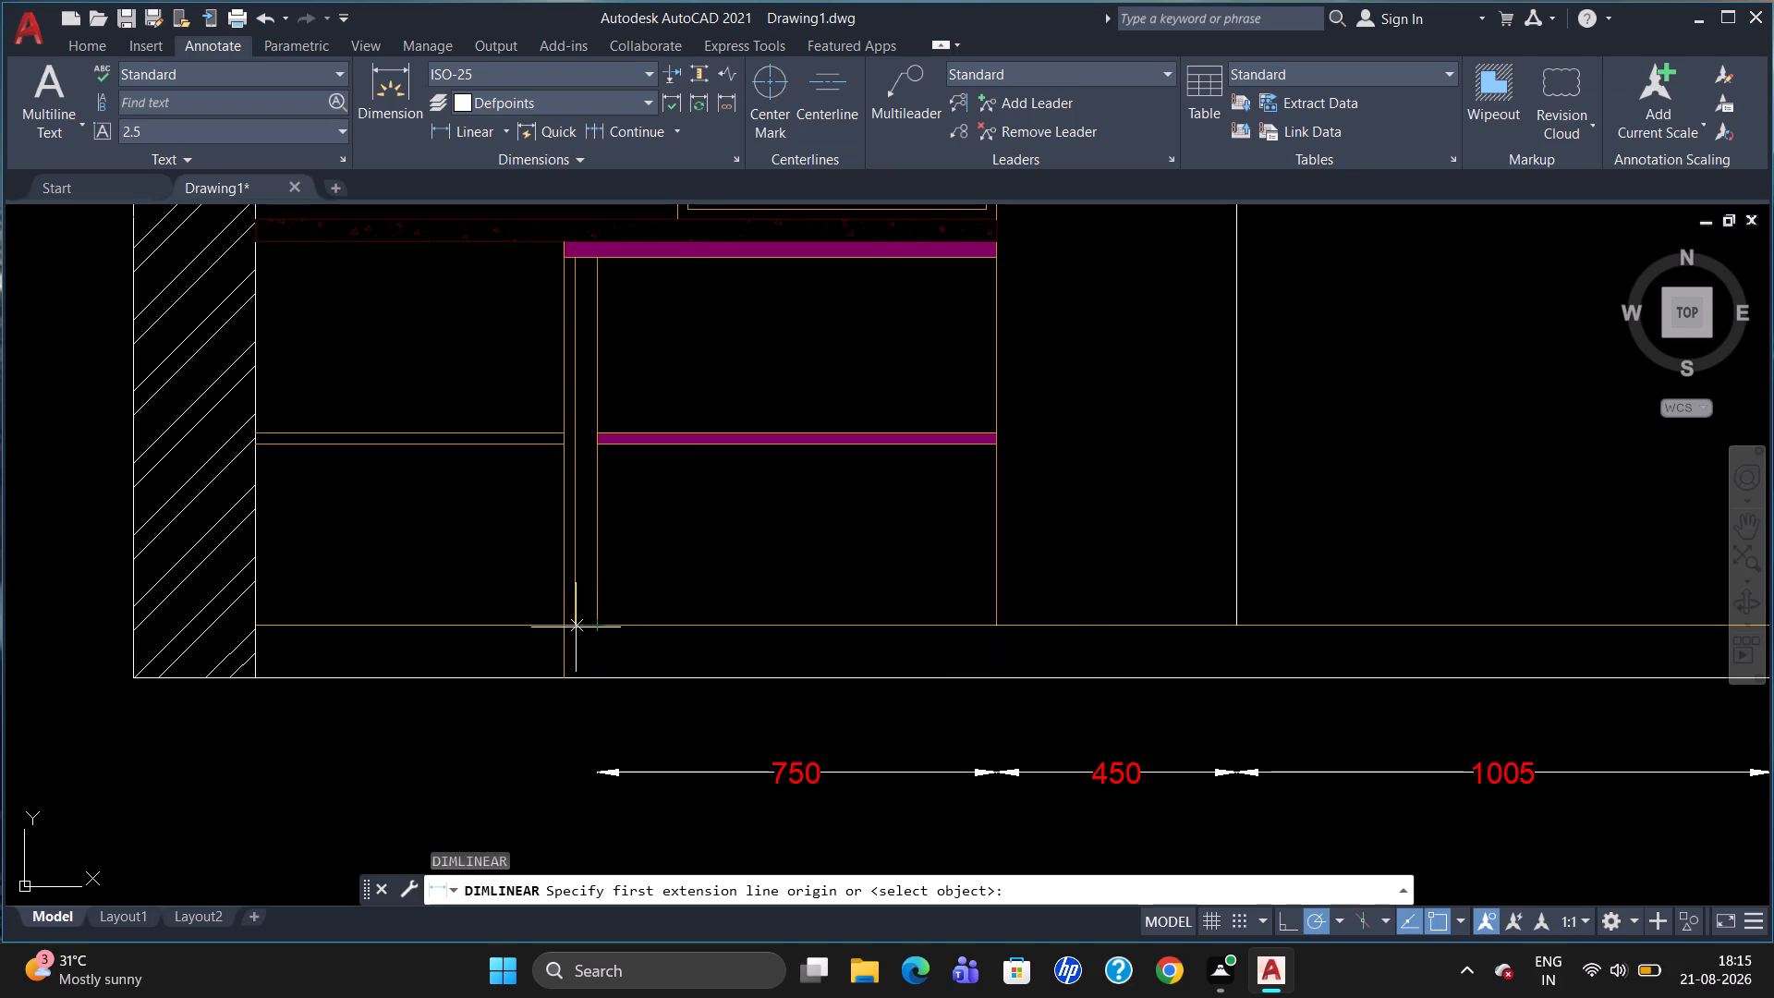
click(569, 621)
click(598, 623)
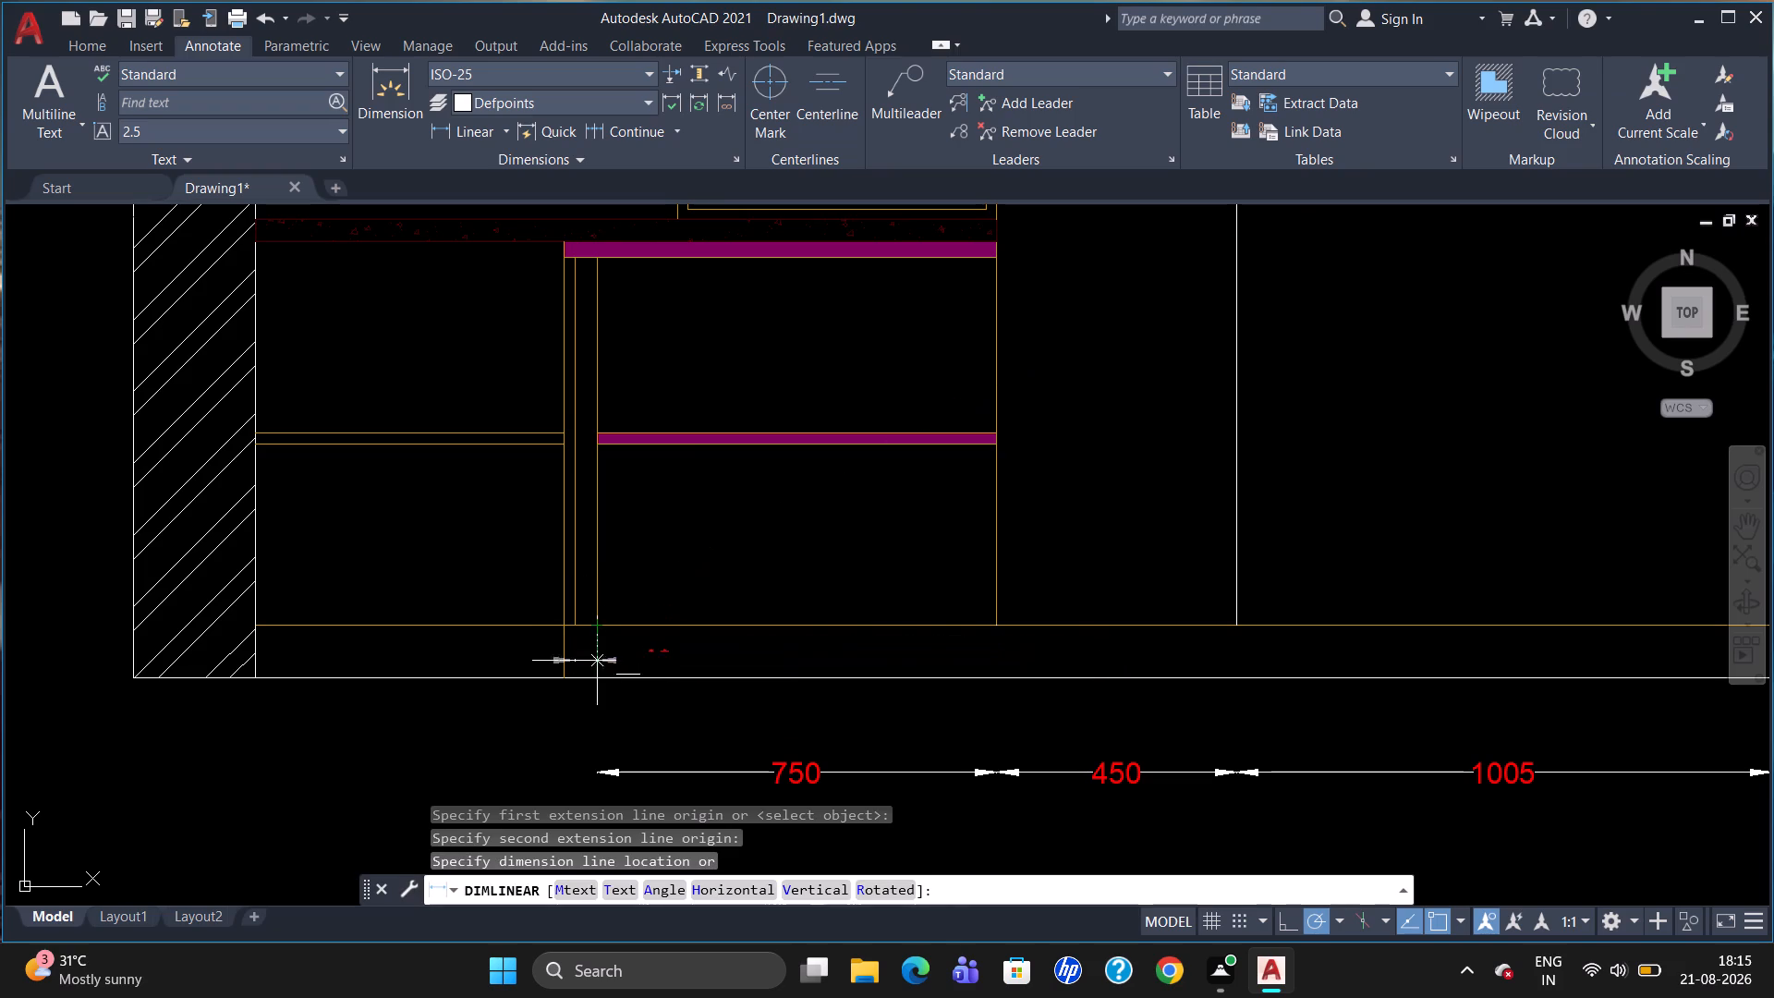
click(564, 774)
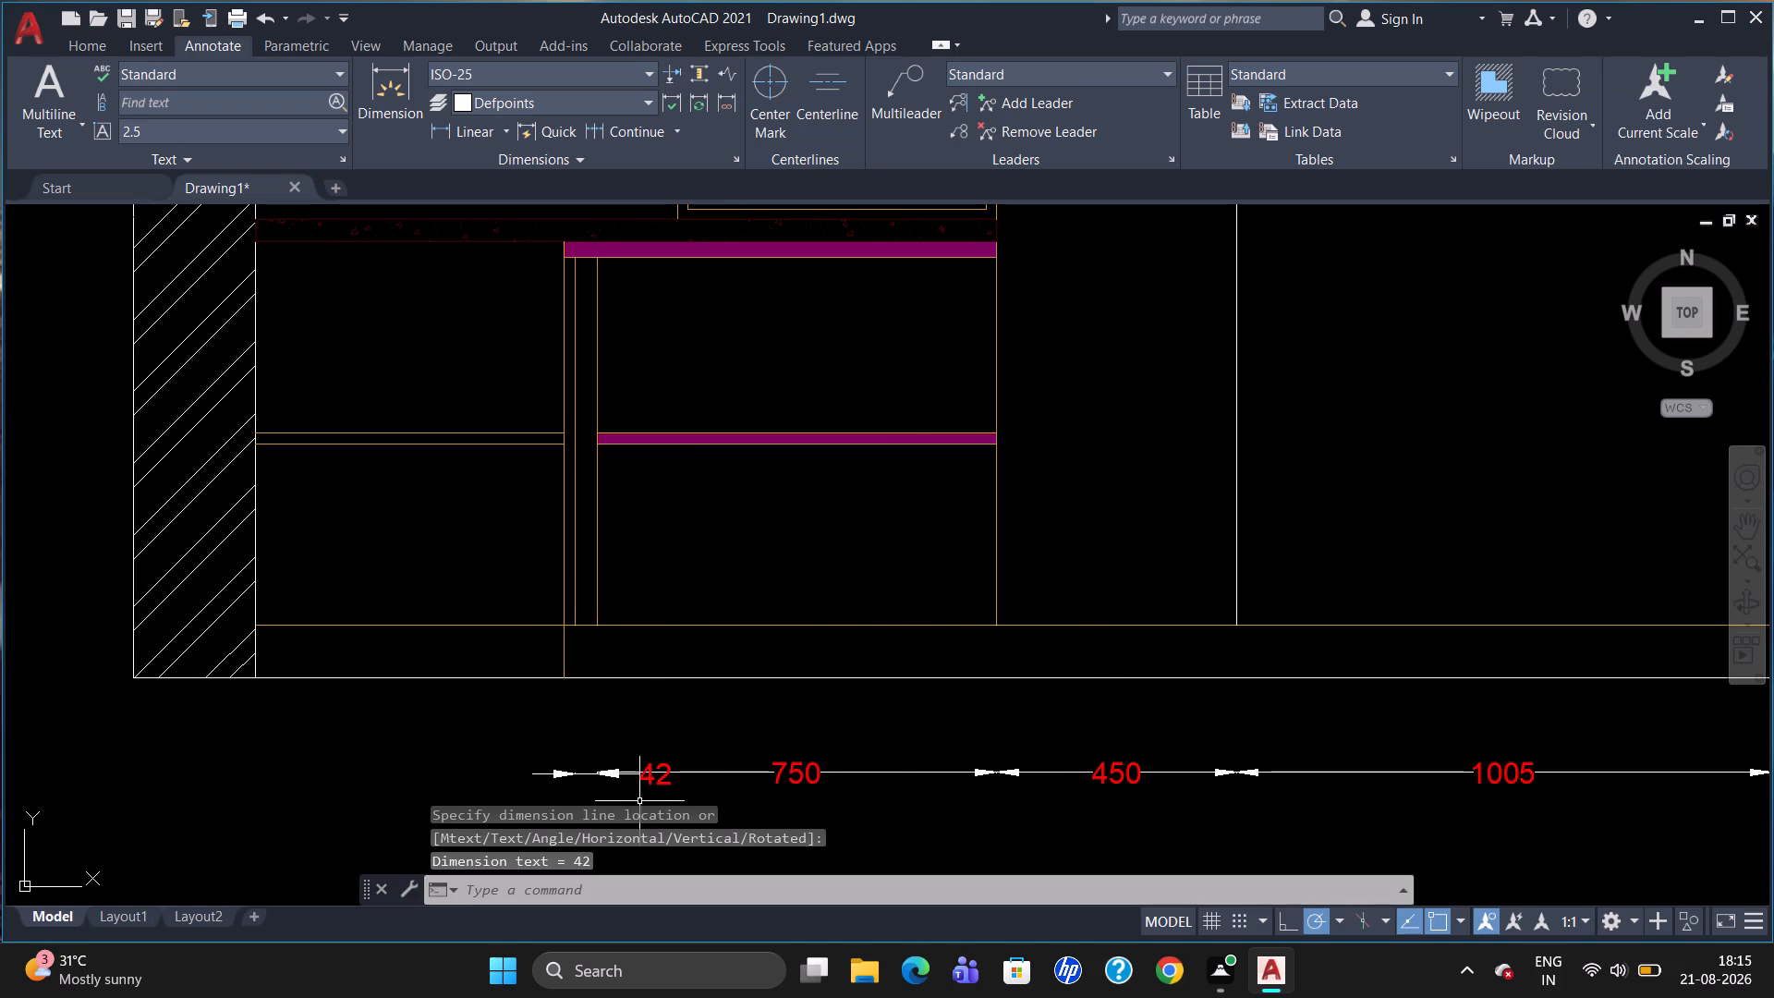
Override the narrow gap's dimension text with 40.
double_click(652, 777)
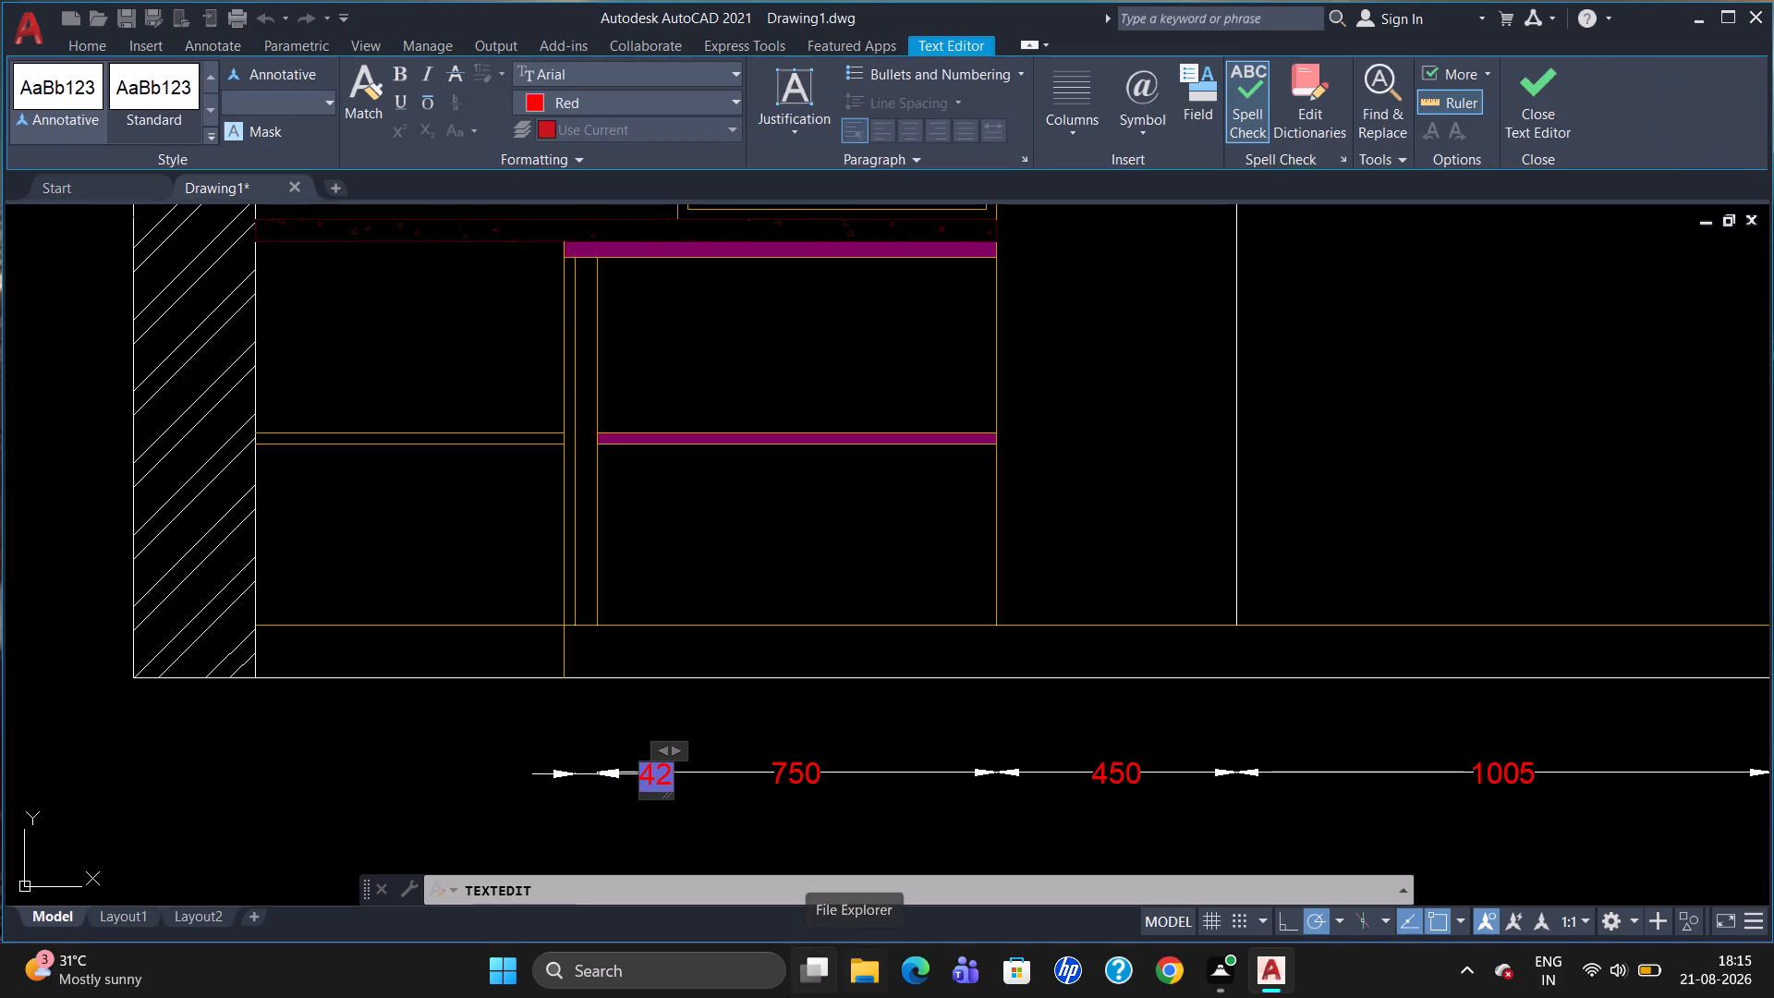
click(661, 785)
key(BackSpace)
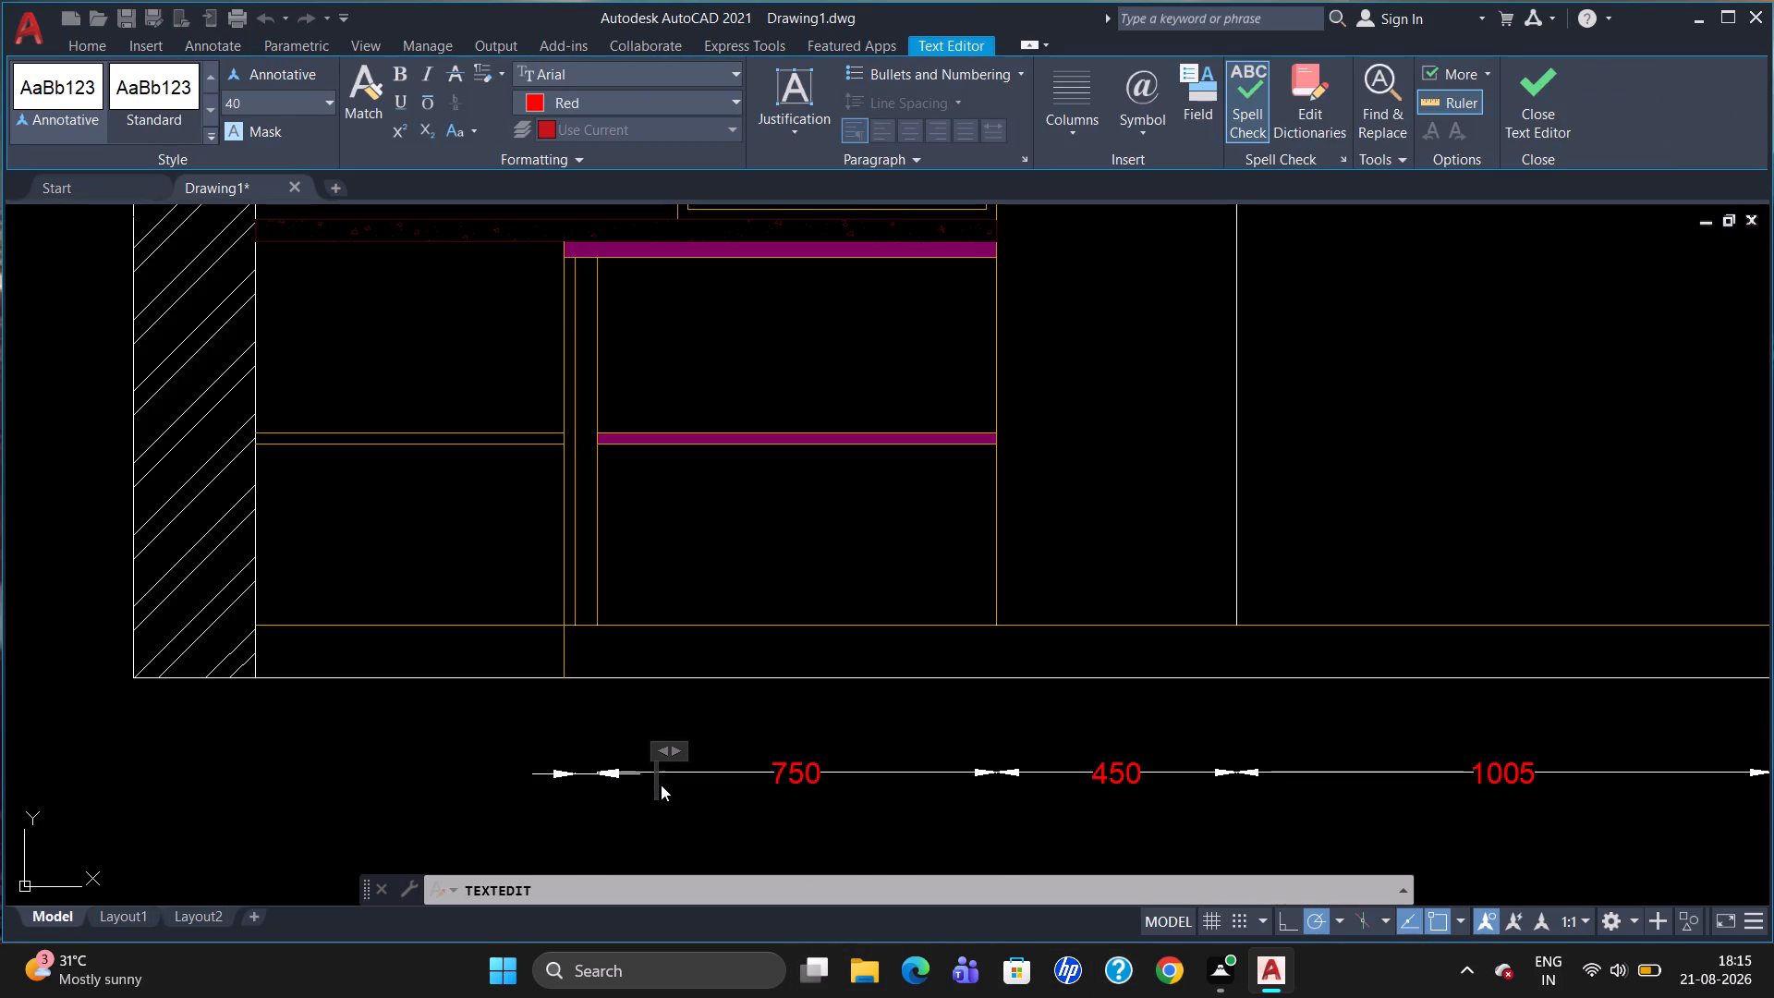
text(40)
click(404, 785)
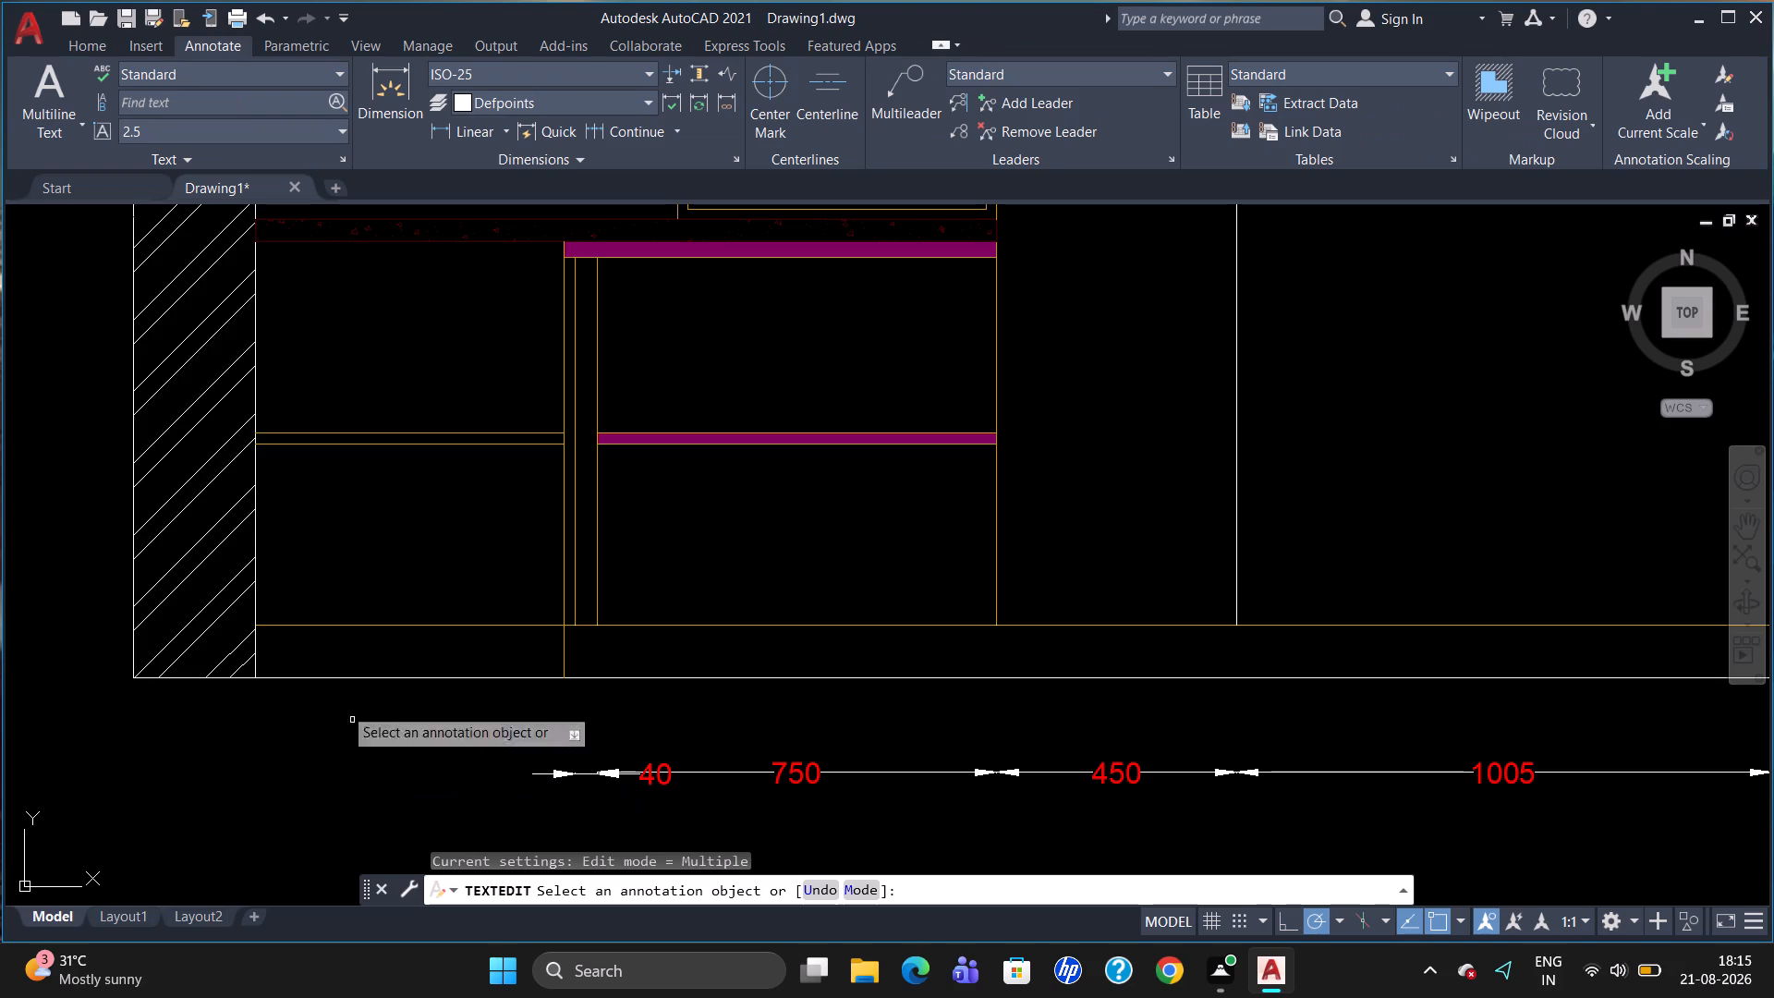
Add a horizontal linear dimension from the narrow gap's inner vertical line to the left hatched strip's inner edge, aligned with the bottom chain.
click(638, 136)
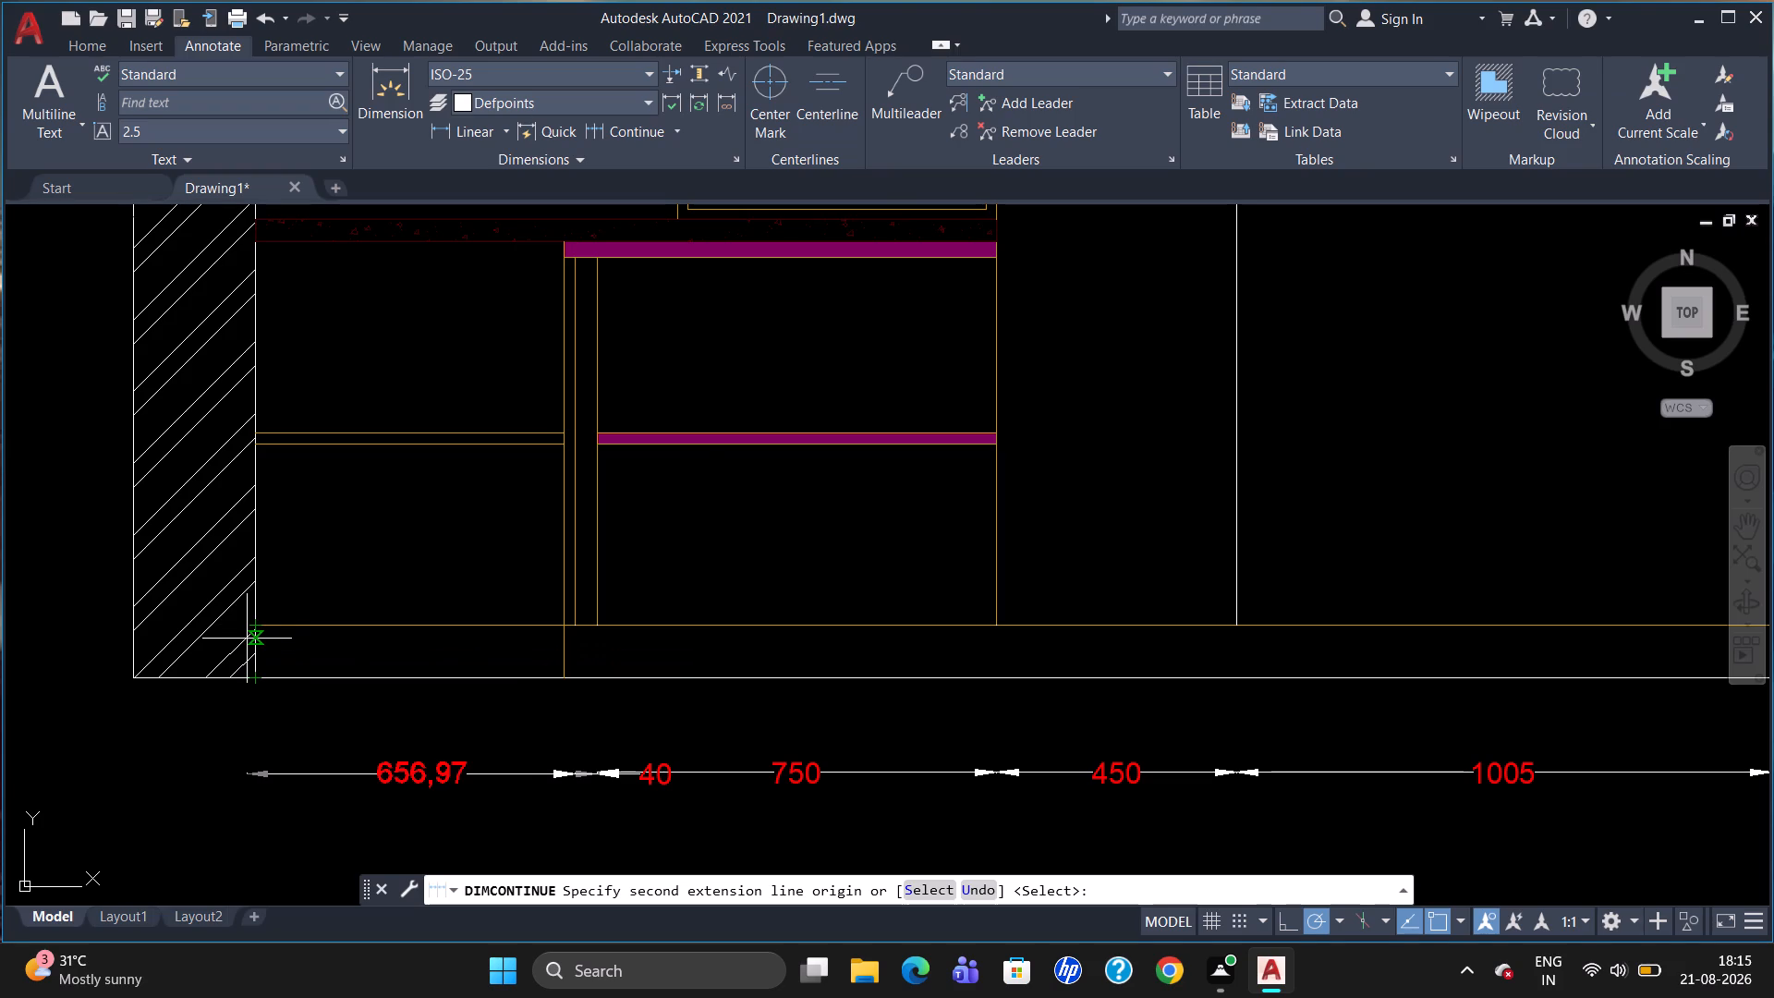
key(Escape)
scroll(386, 570, down, 2)
scroll(295, 448, up, 1)
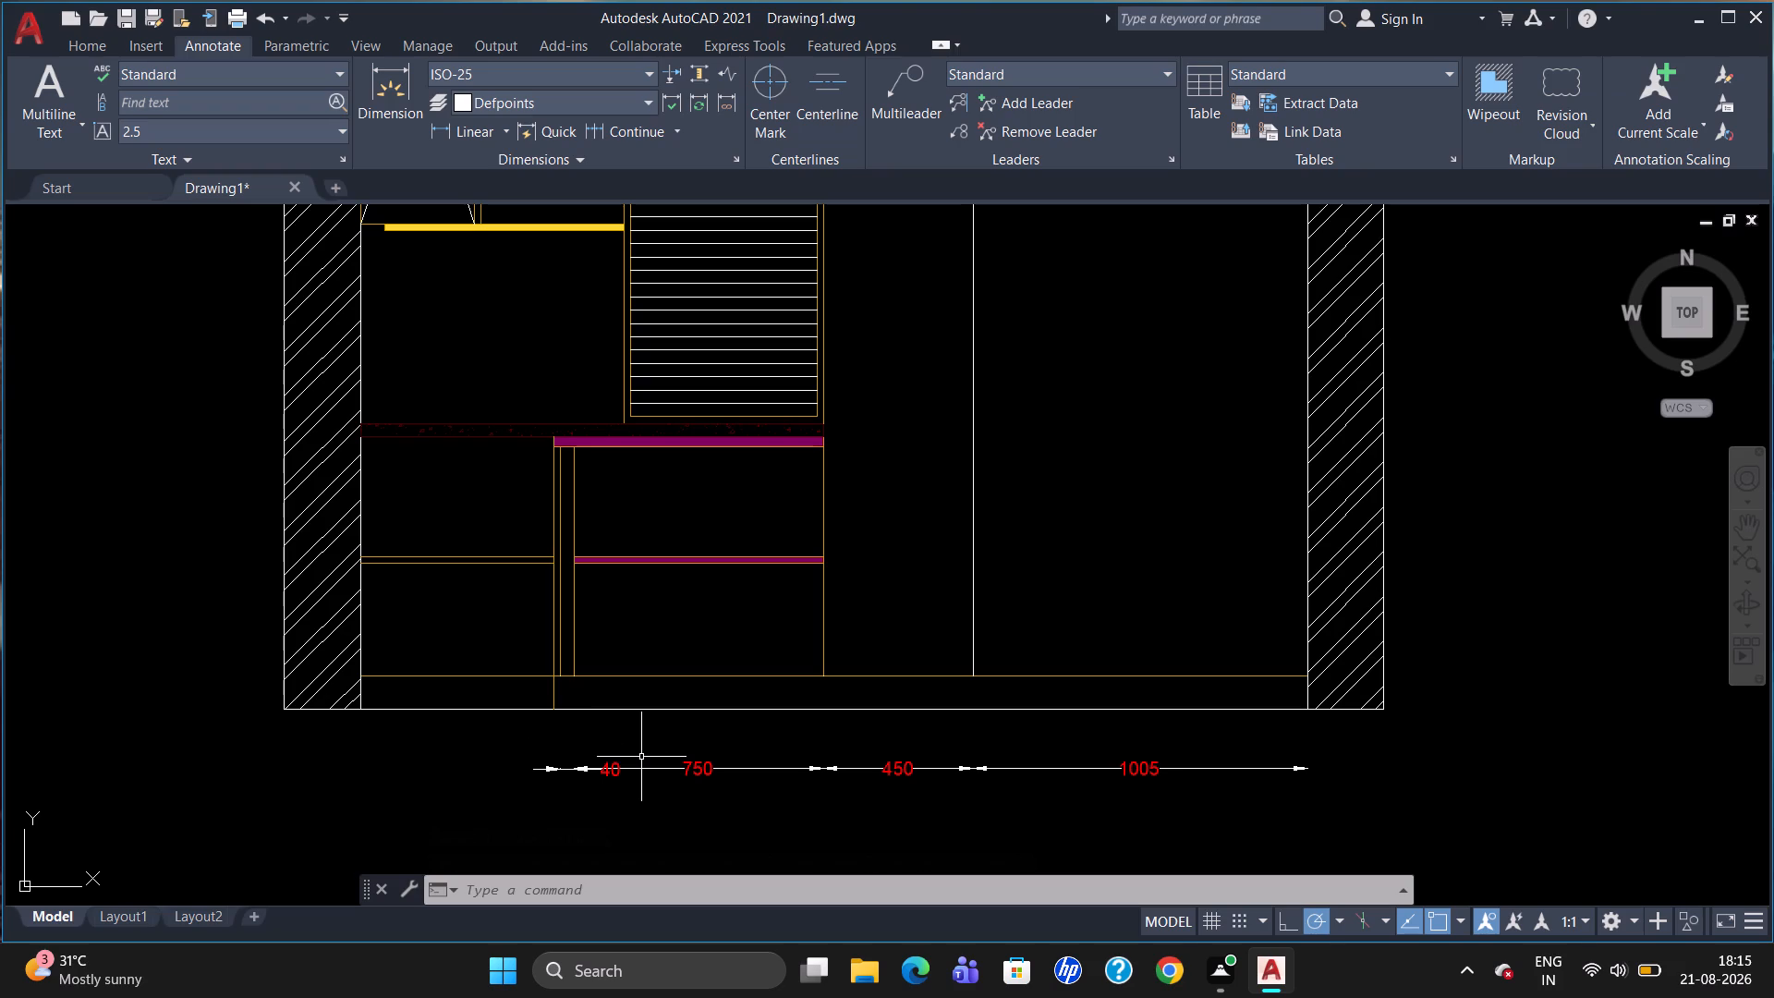
text(DLI)
key(Return)
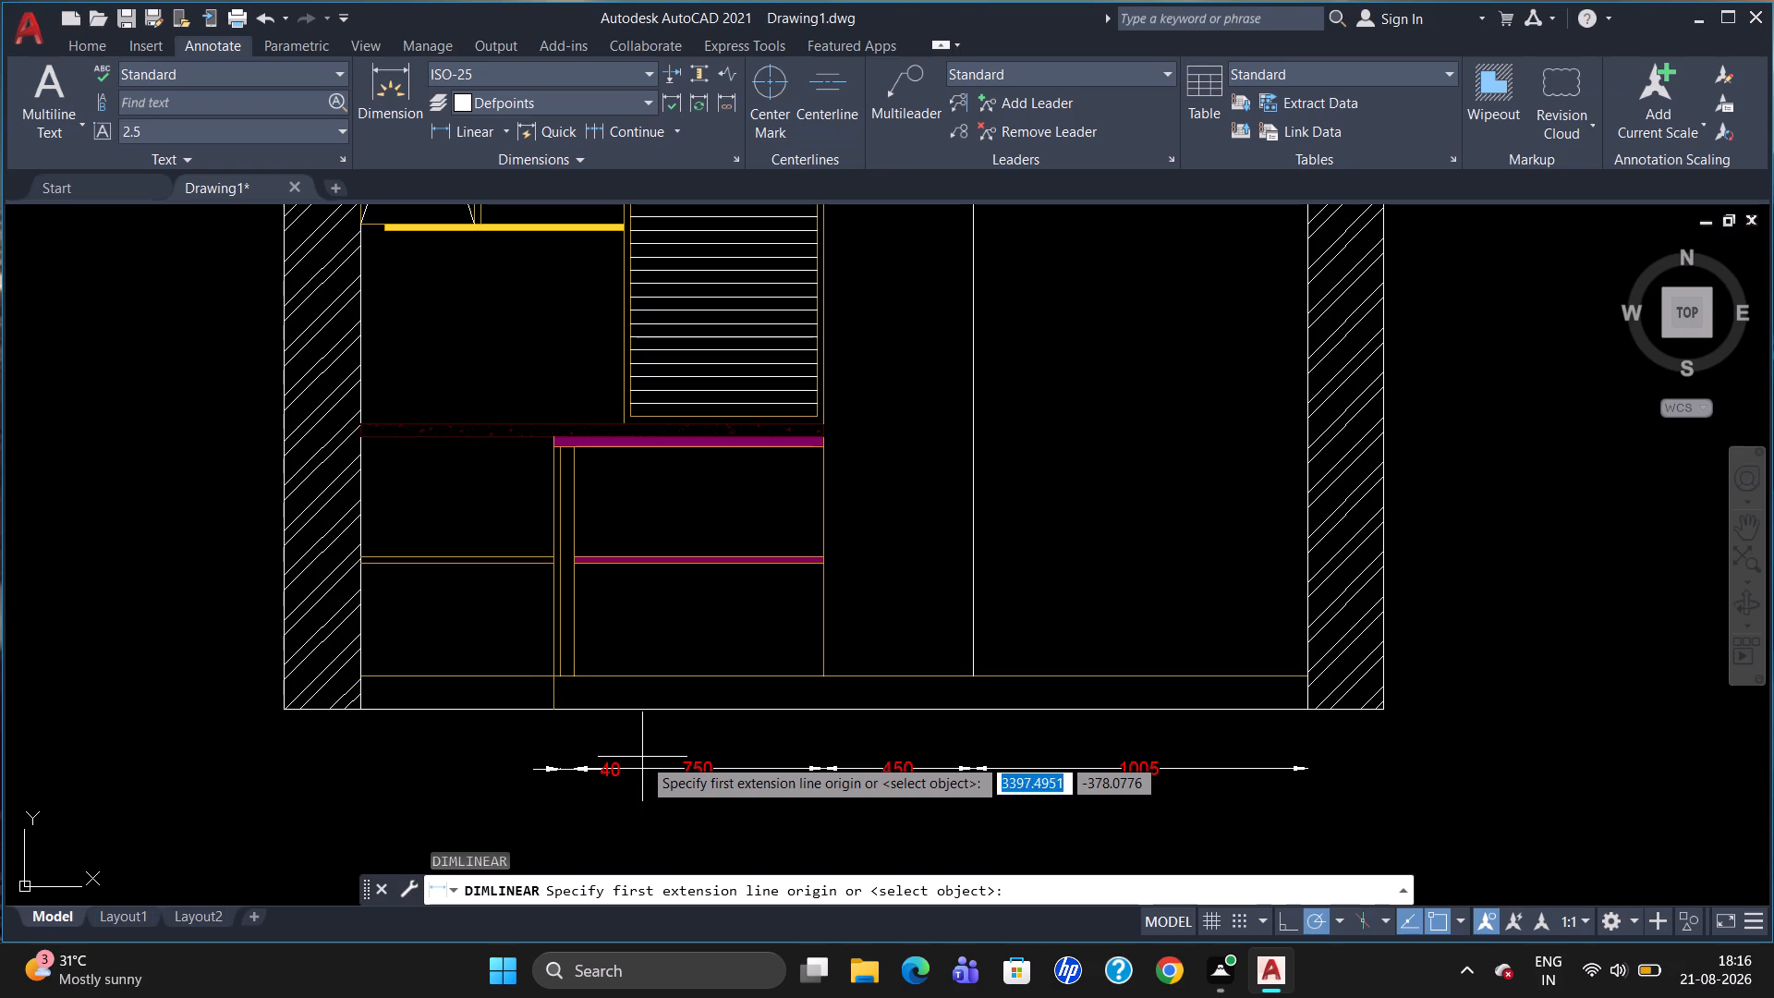
click(561, 683)
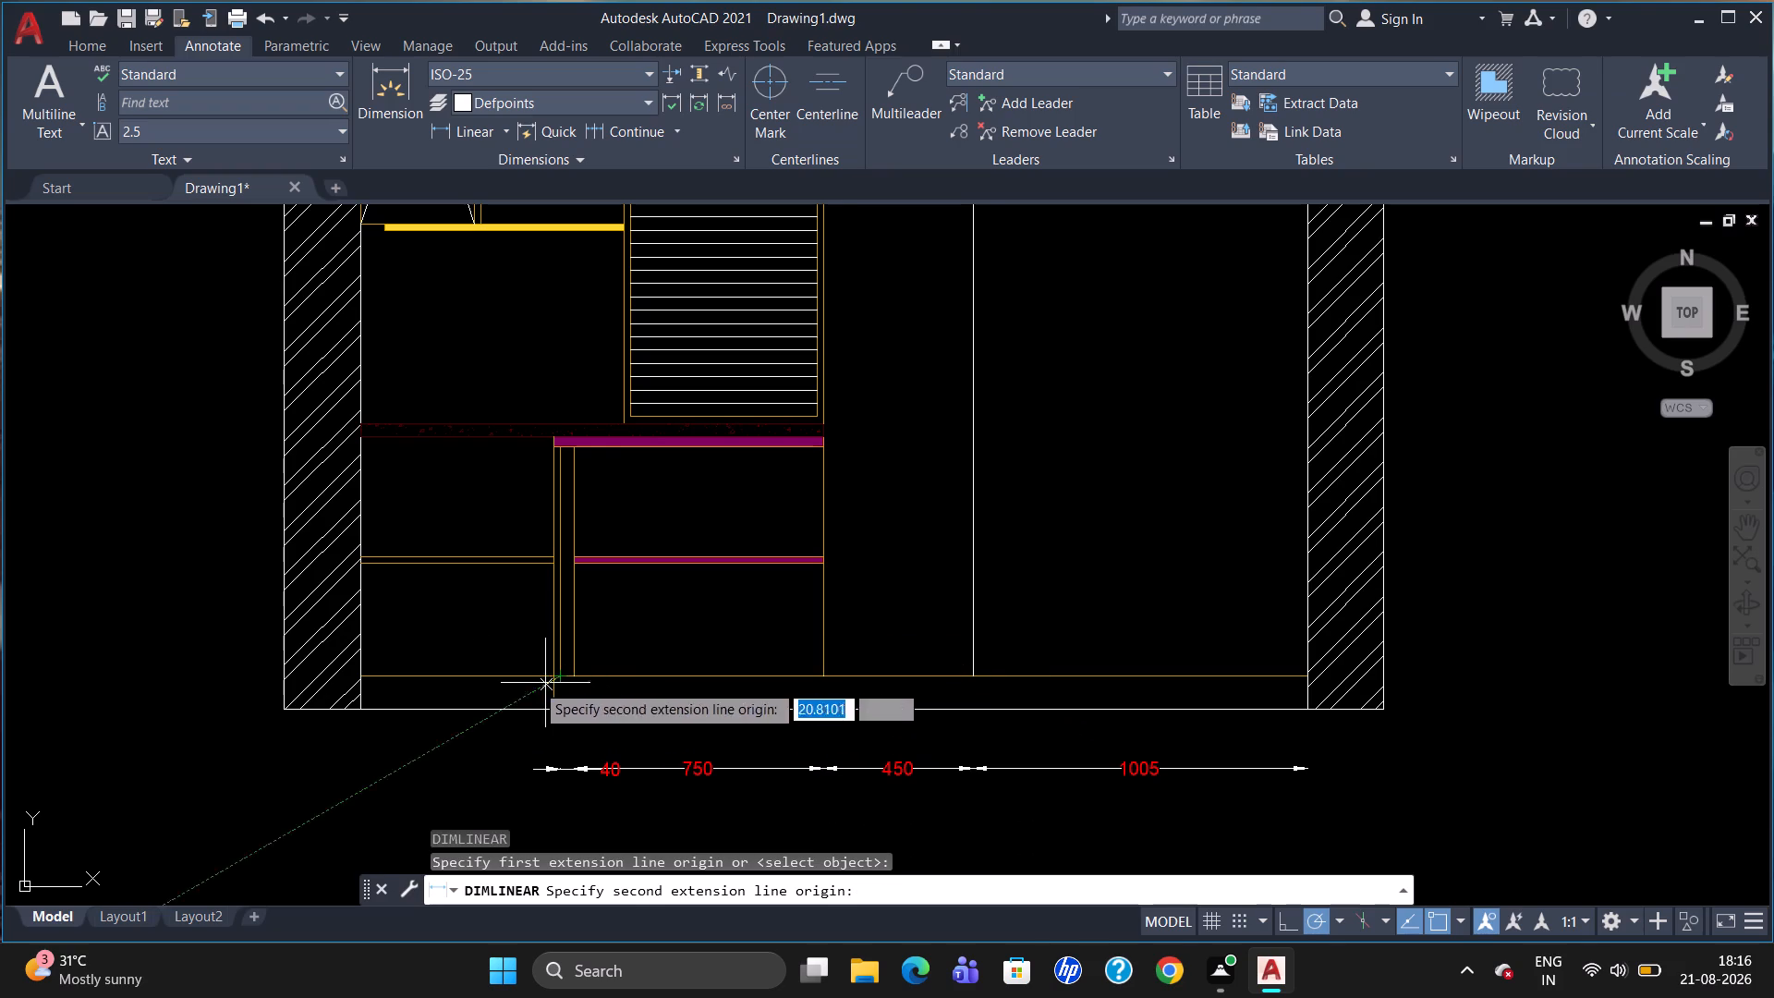
click(358, 681)
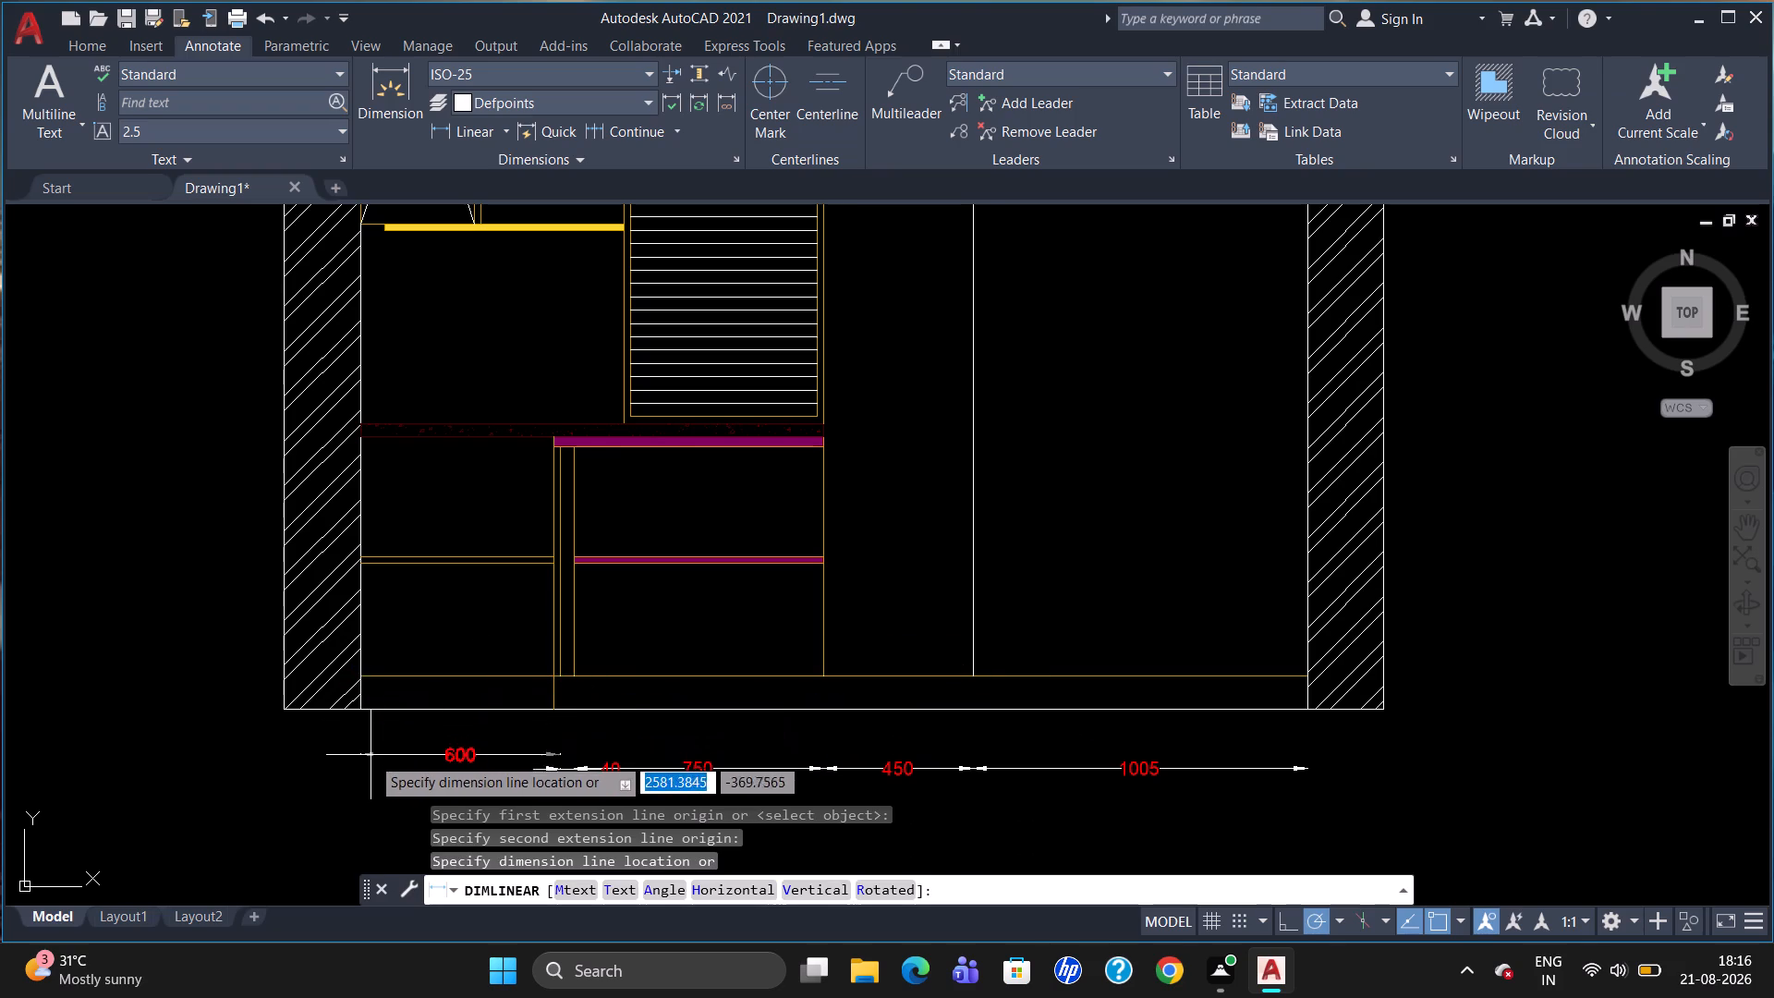
click(368, 767)
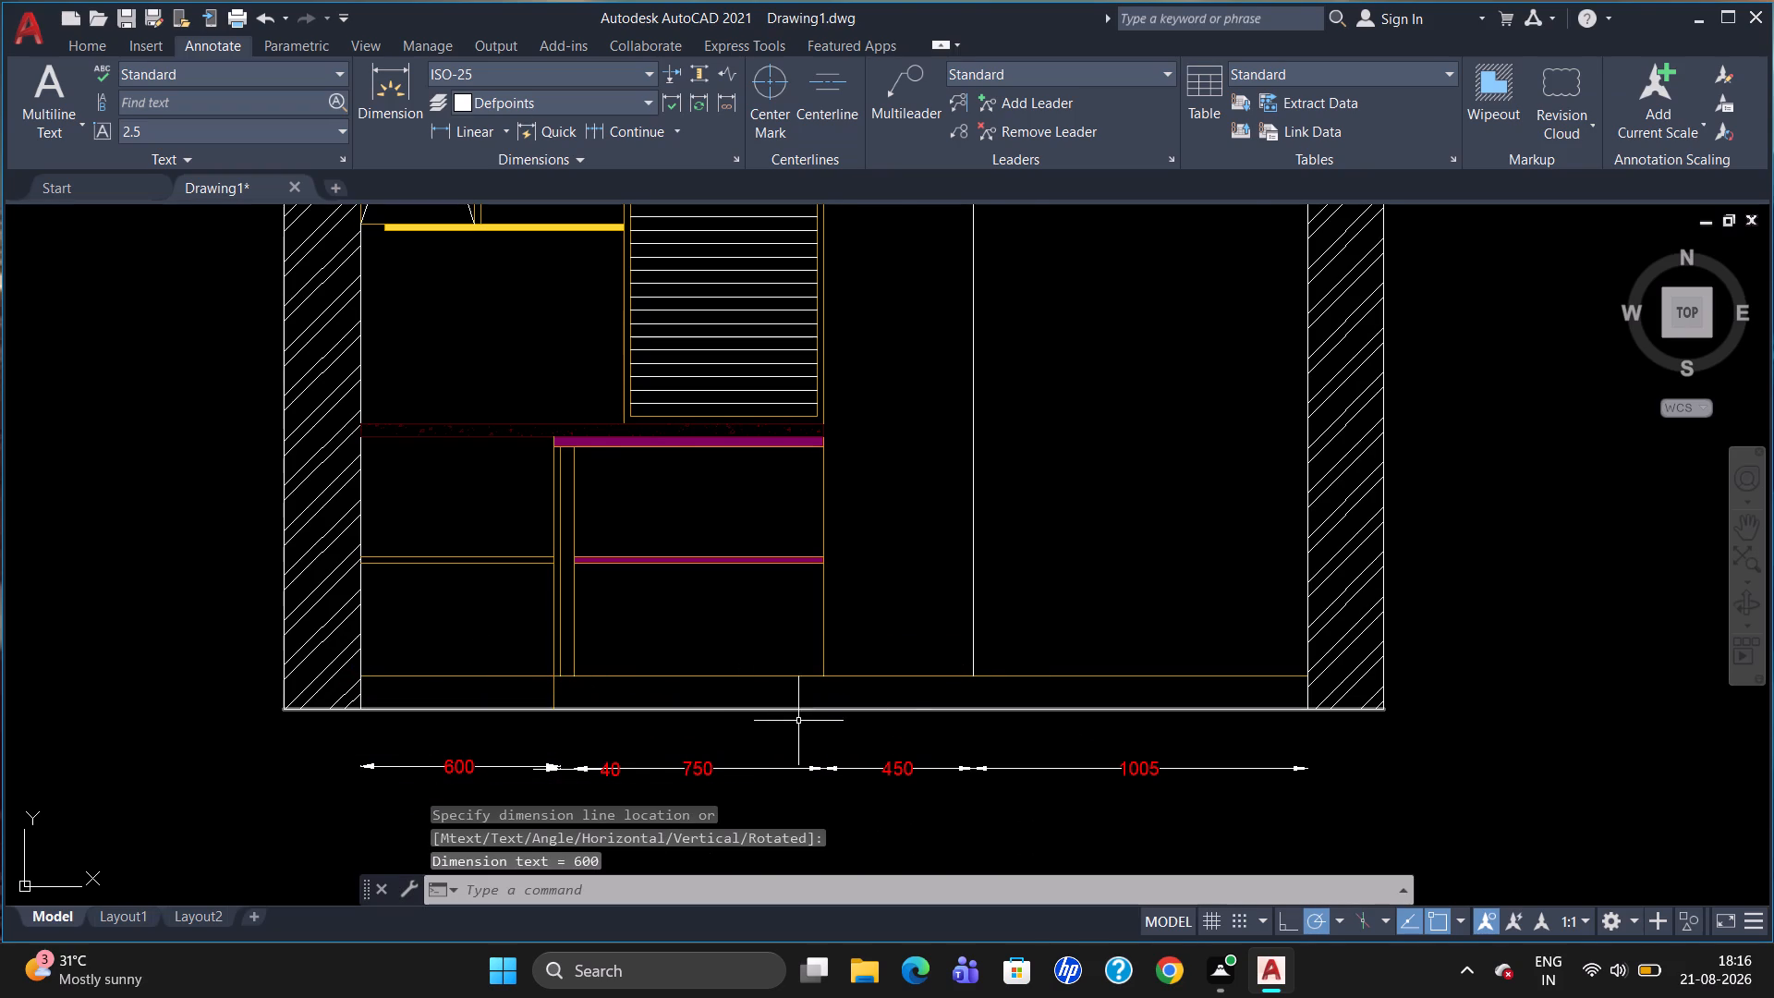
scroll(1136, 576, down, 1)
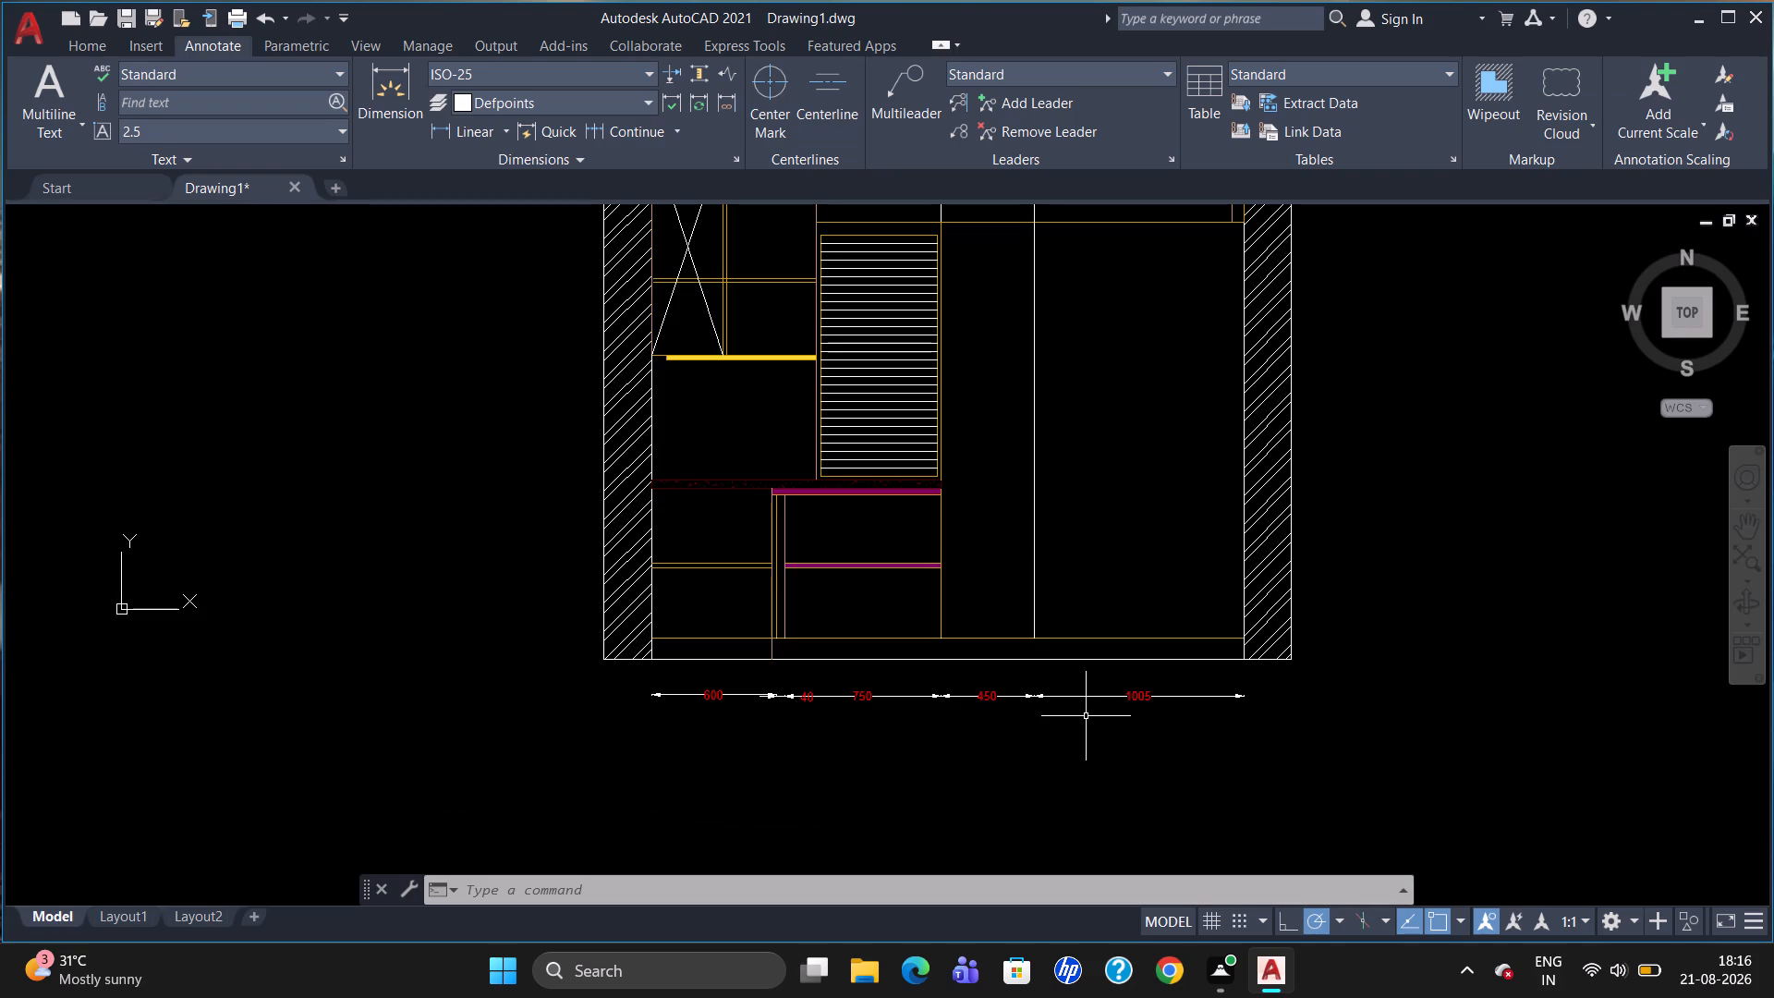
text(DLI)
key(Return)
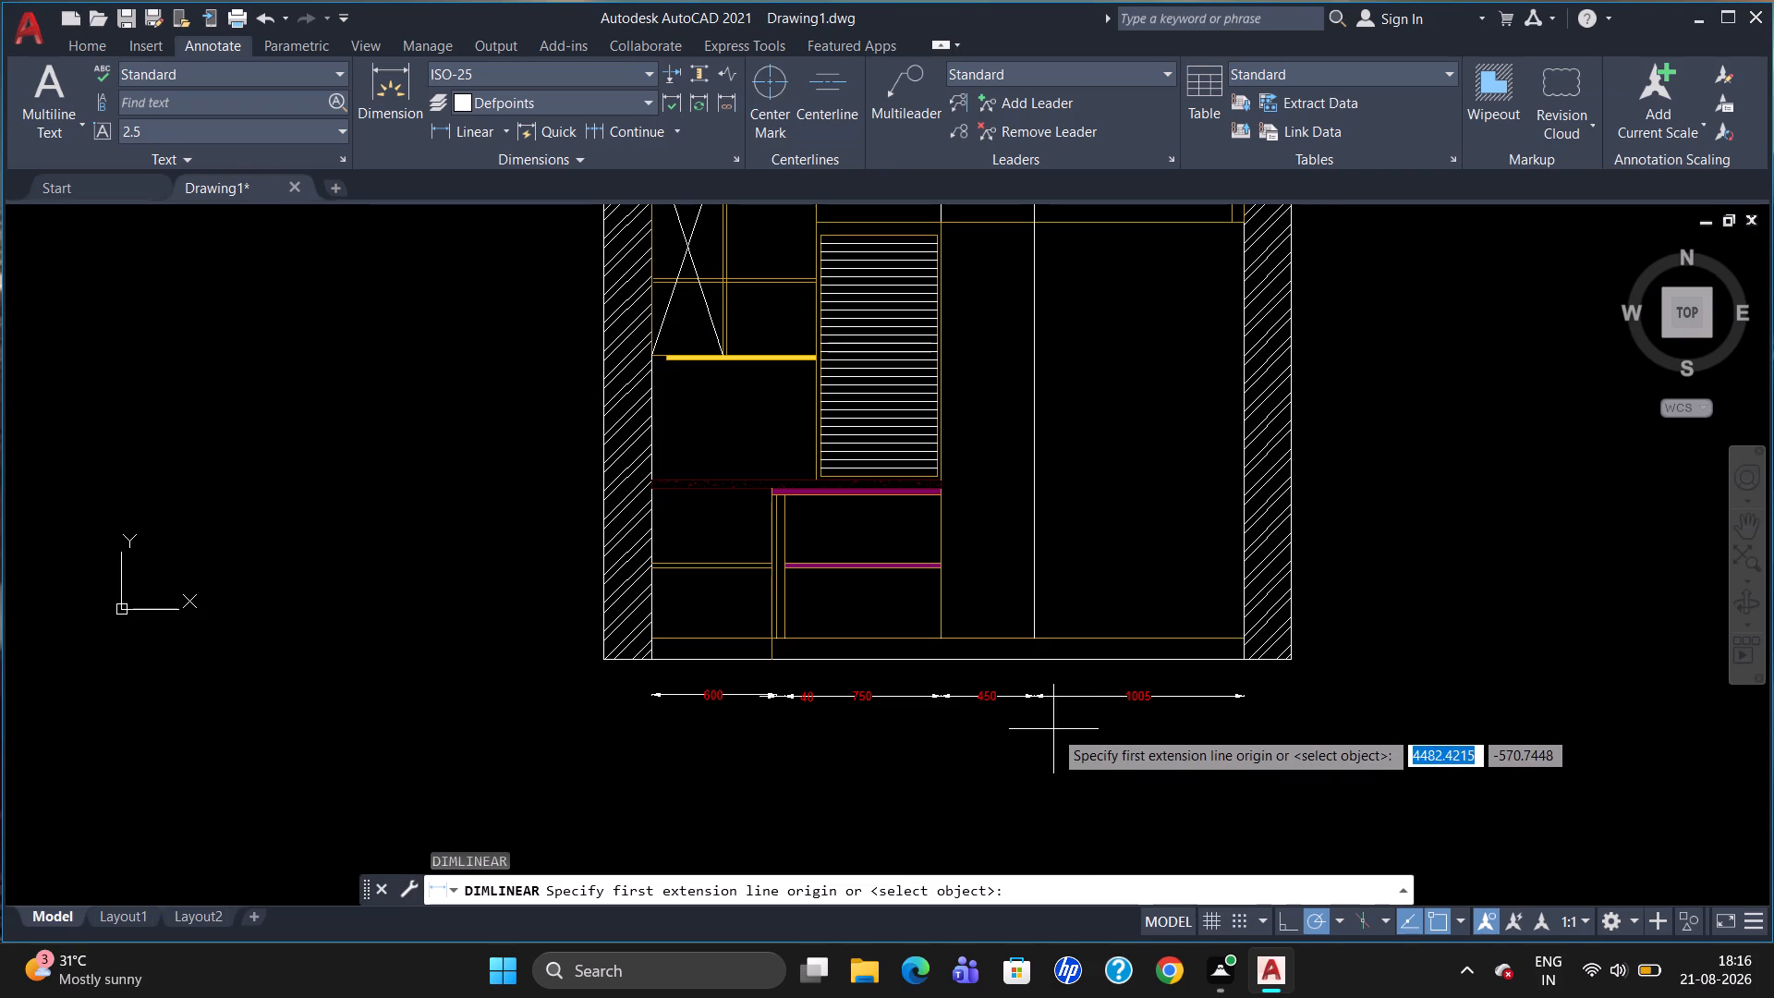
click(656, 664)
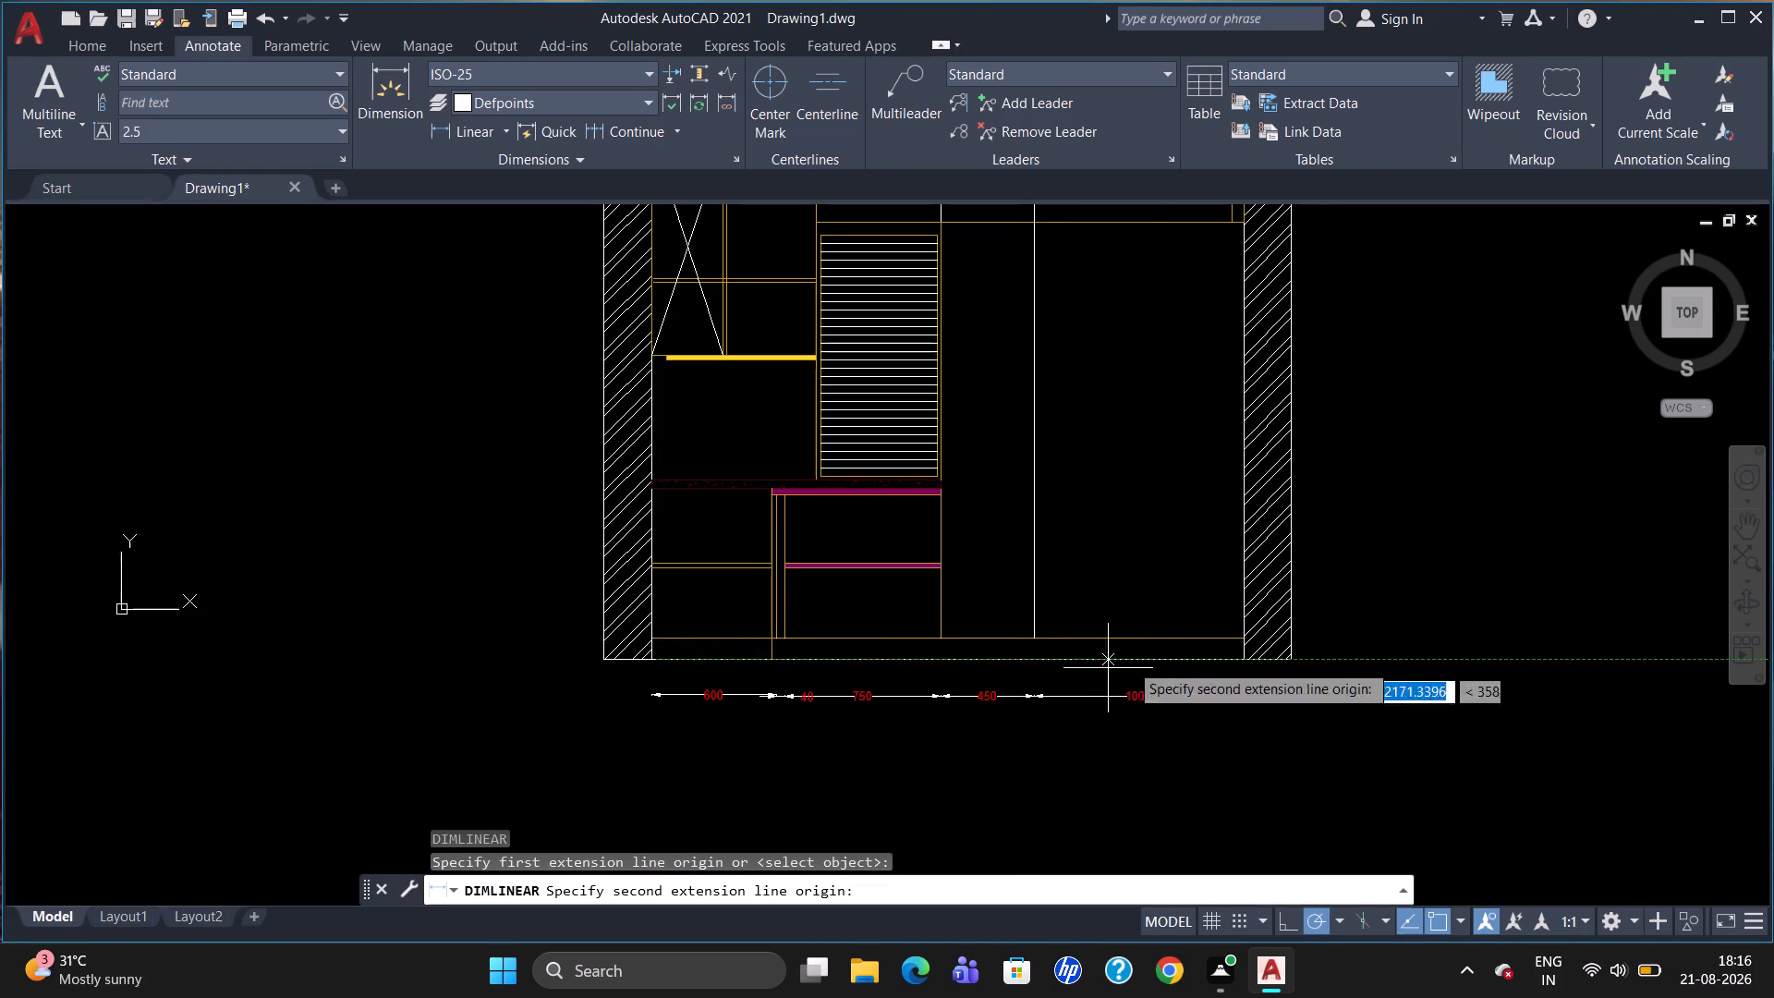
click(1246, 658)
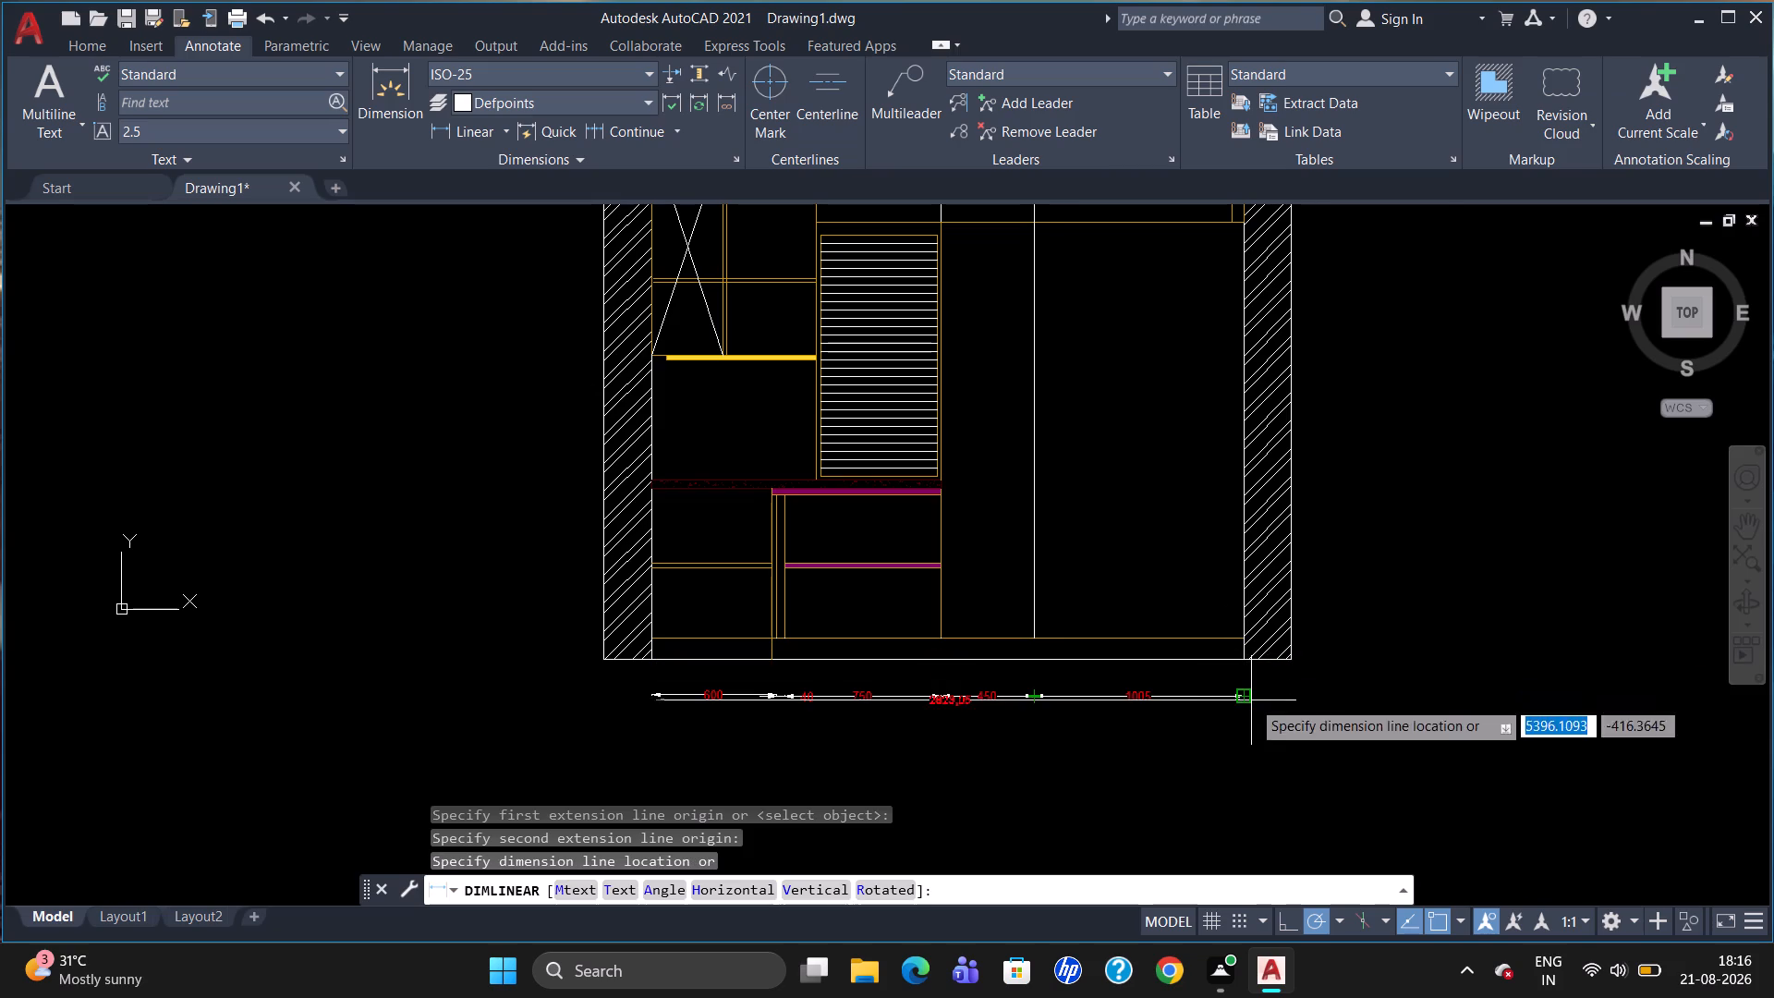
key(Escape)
Add an overall horizontal linear dimension between the two hatched strips' inner edges, placed just below the bottom dimension chain.
text(DLI)
key(Return)
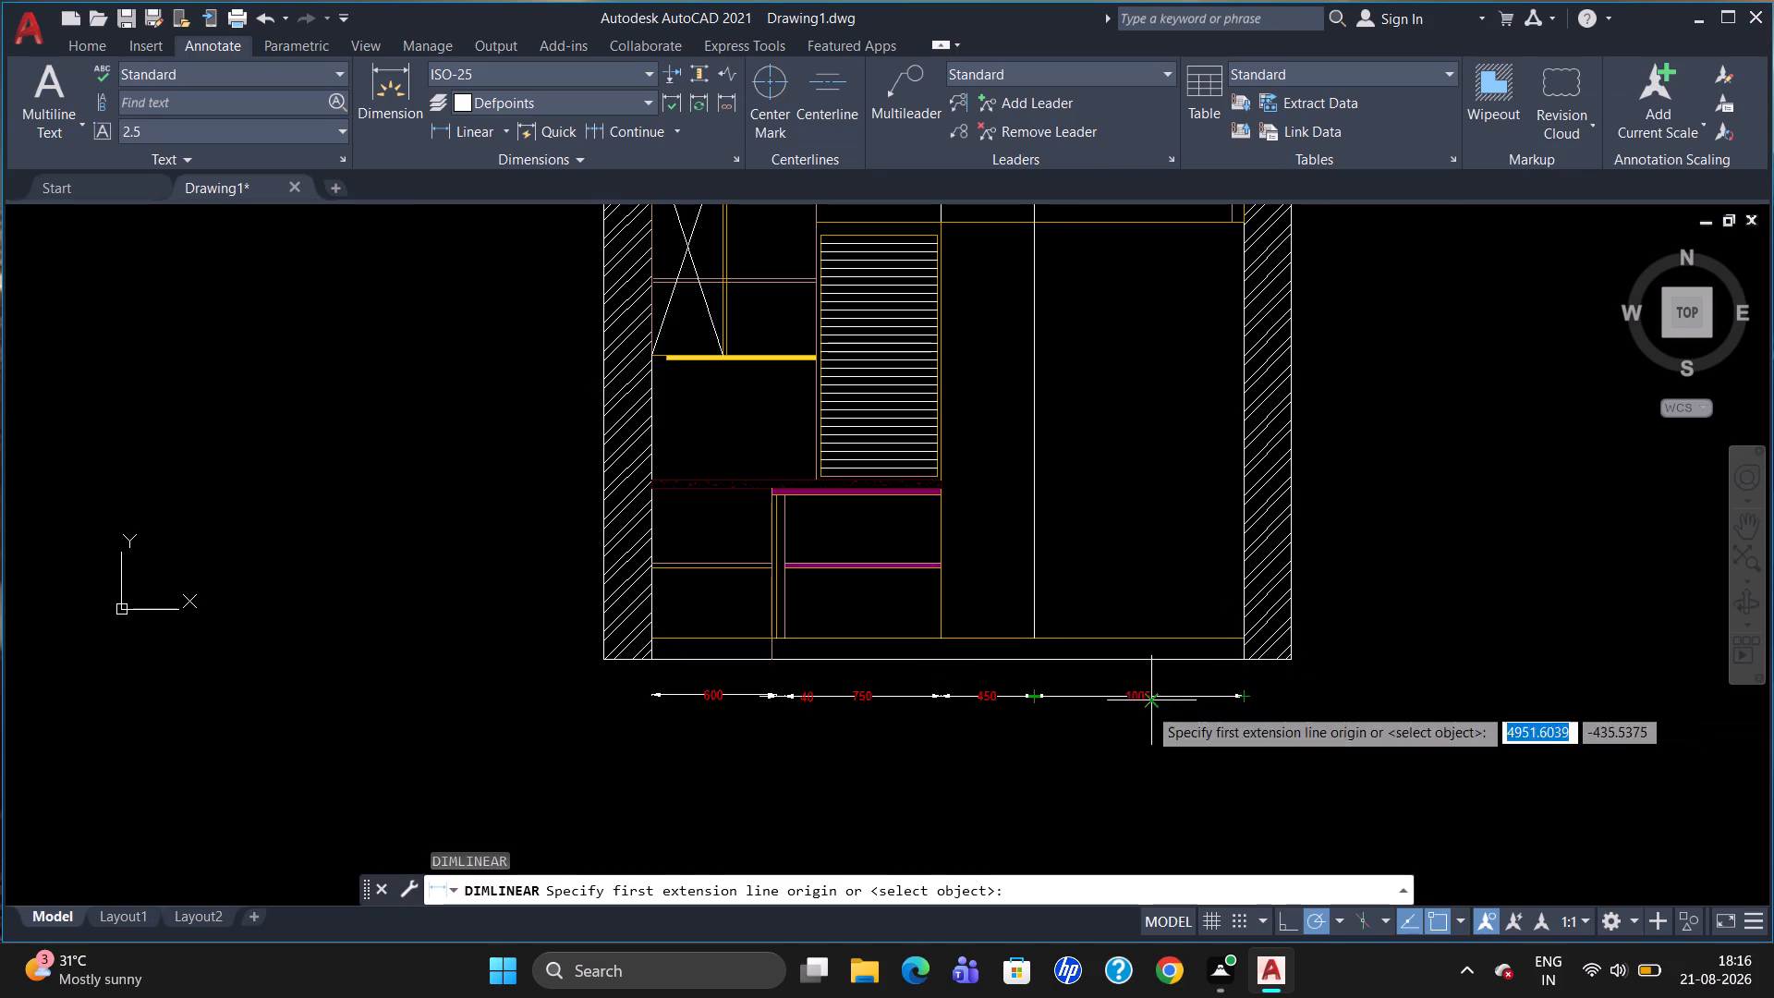
click(655, 660)
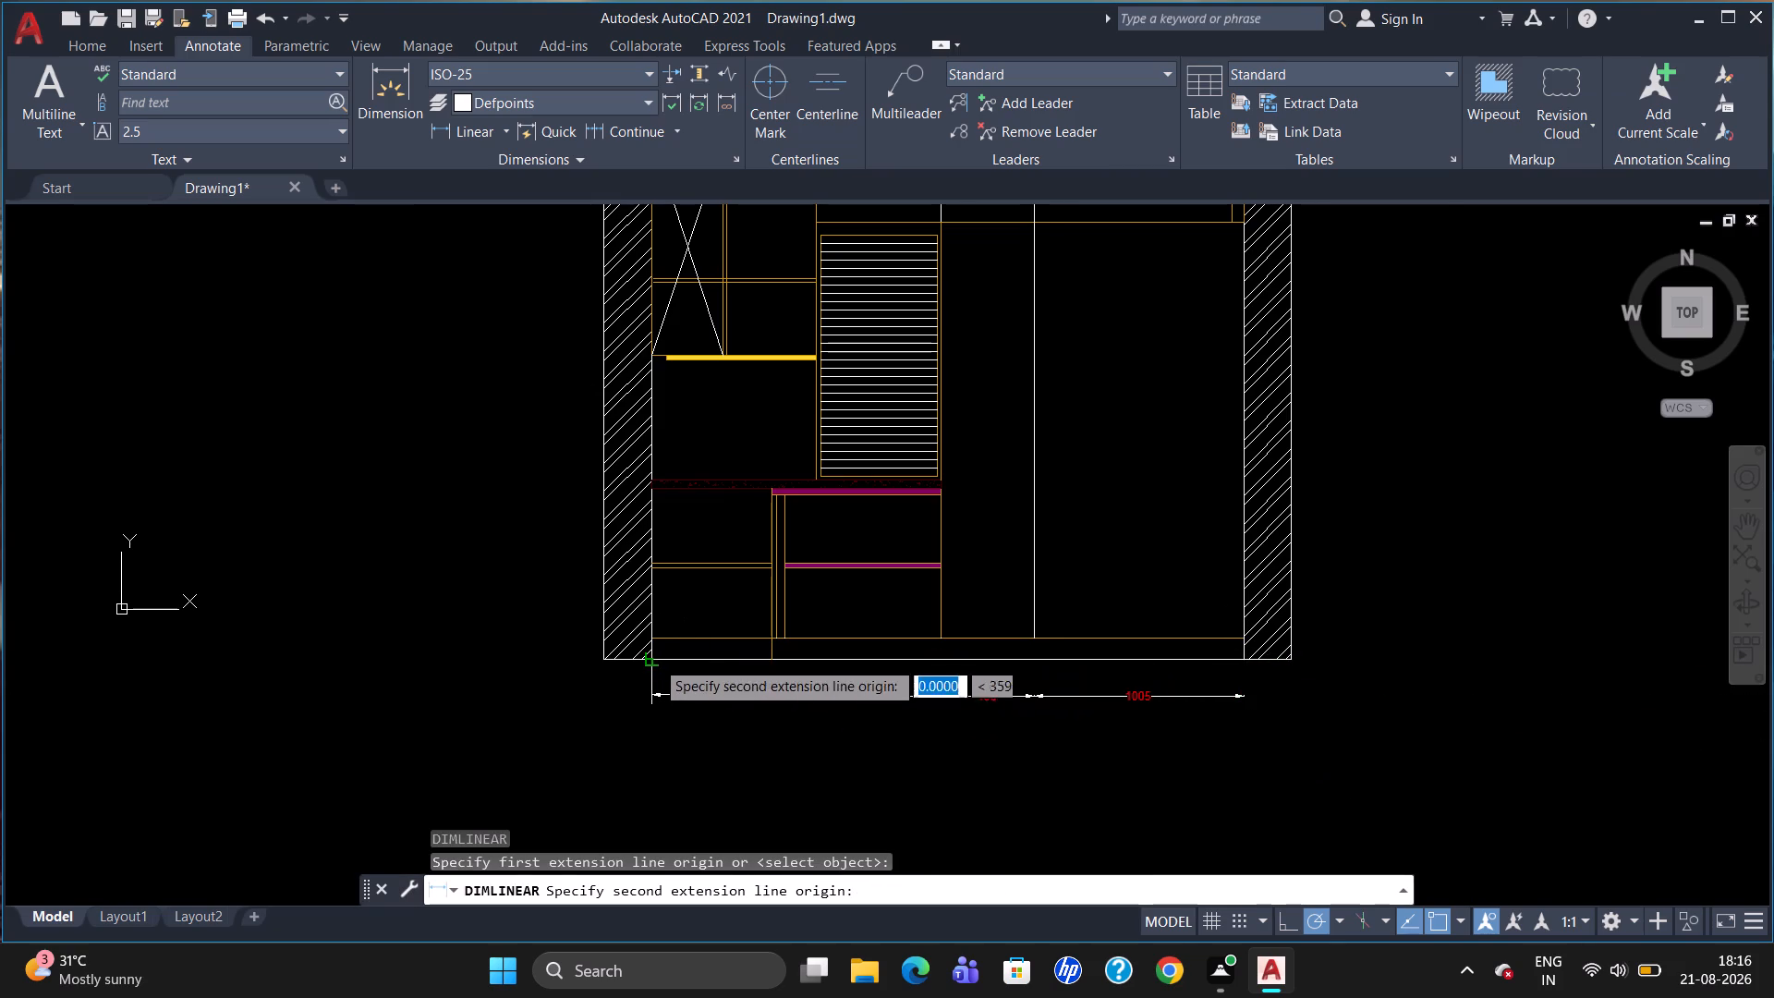
click(1243, 658)
click(1247, 717)
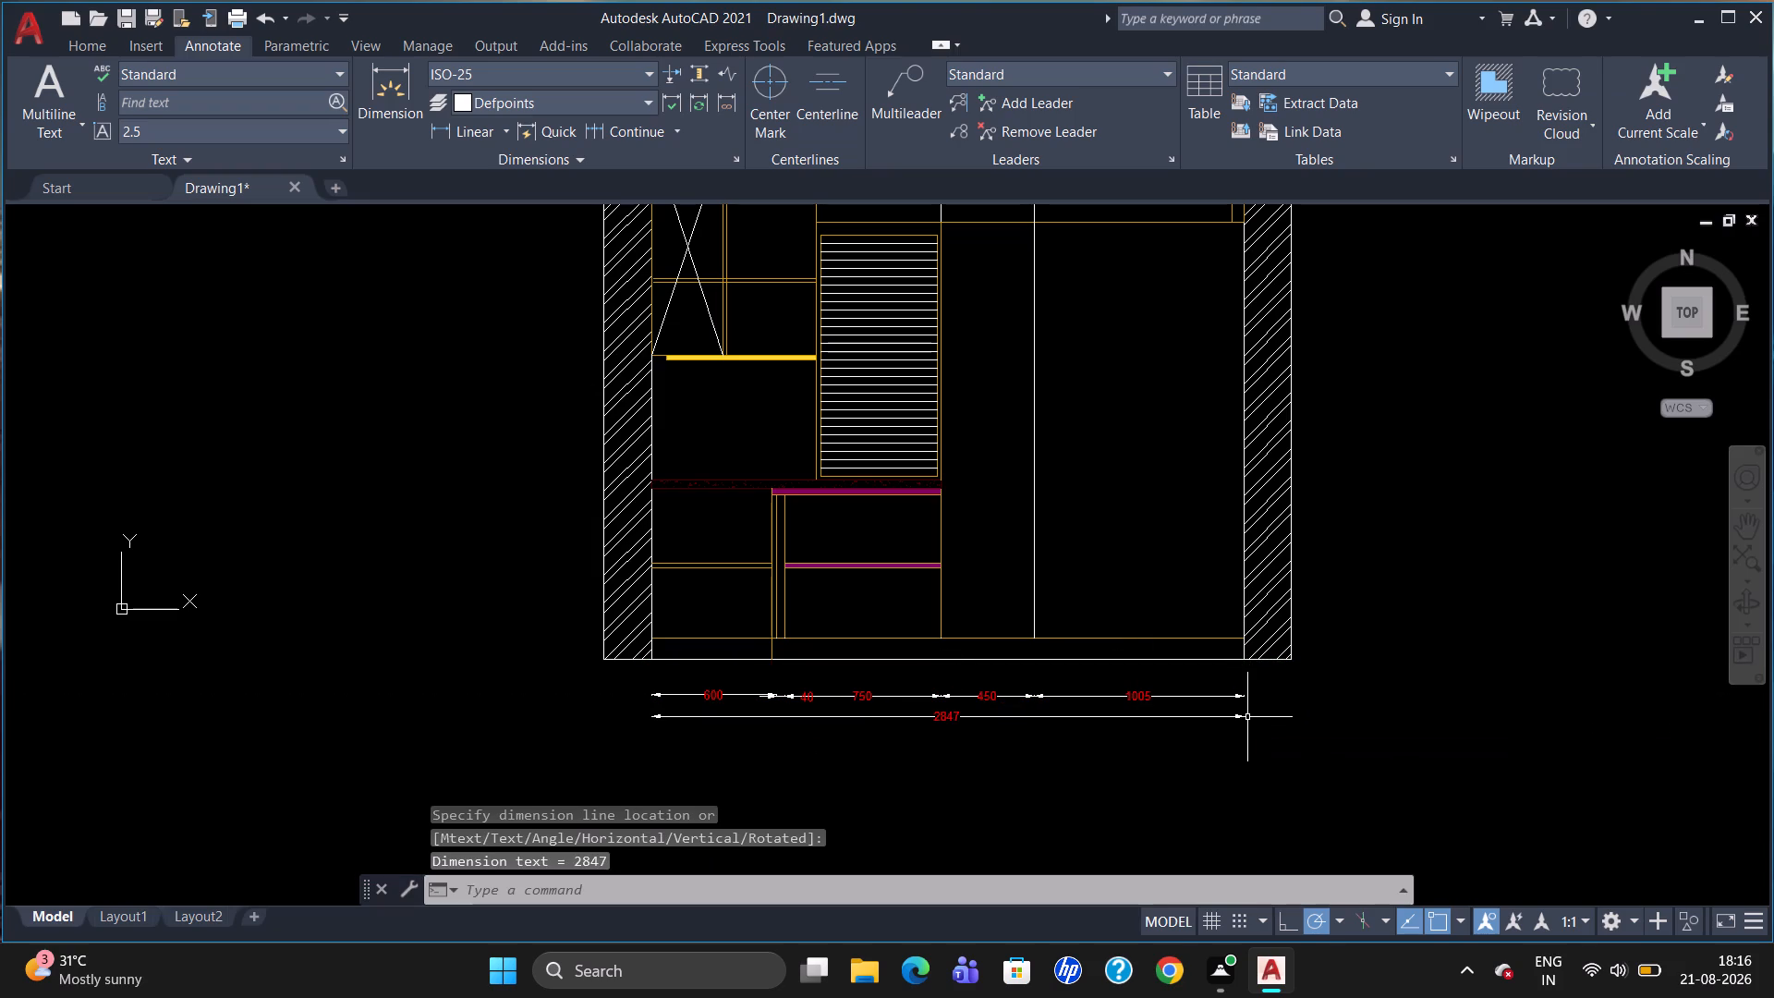
Add a vertical linear dimension for the height of the base strip, placed just outside the right hatched strip.
scroll(1221, 513, down, 1)
scroll(1153, 283, up, 2)
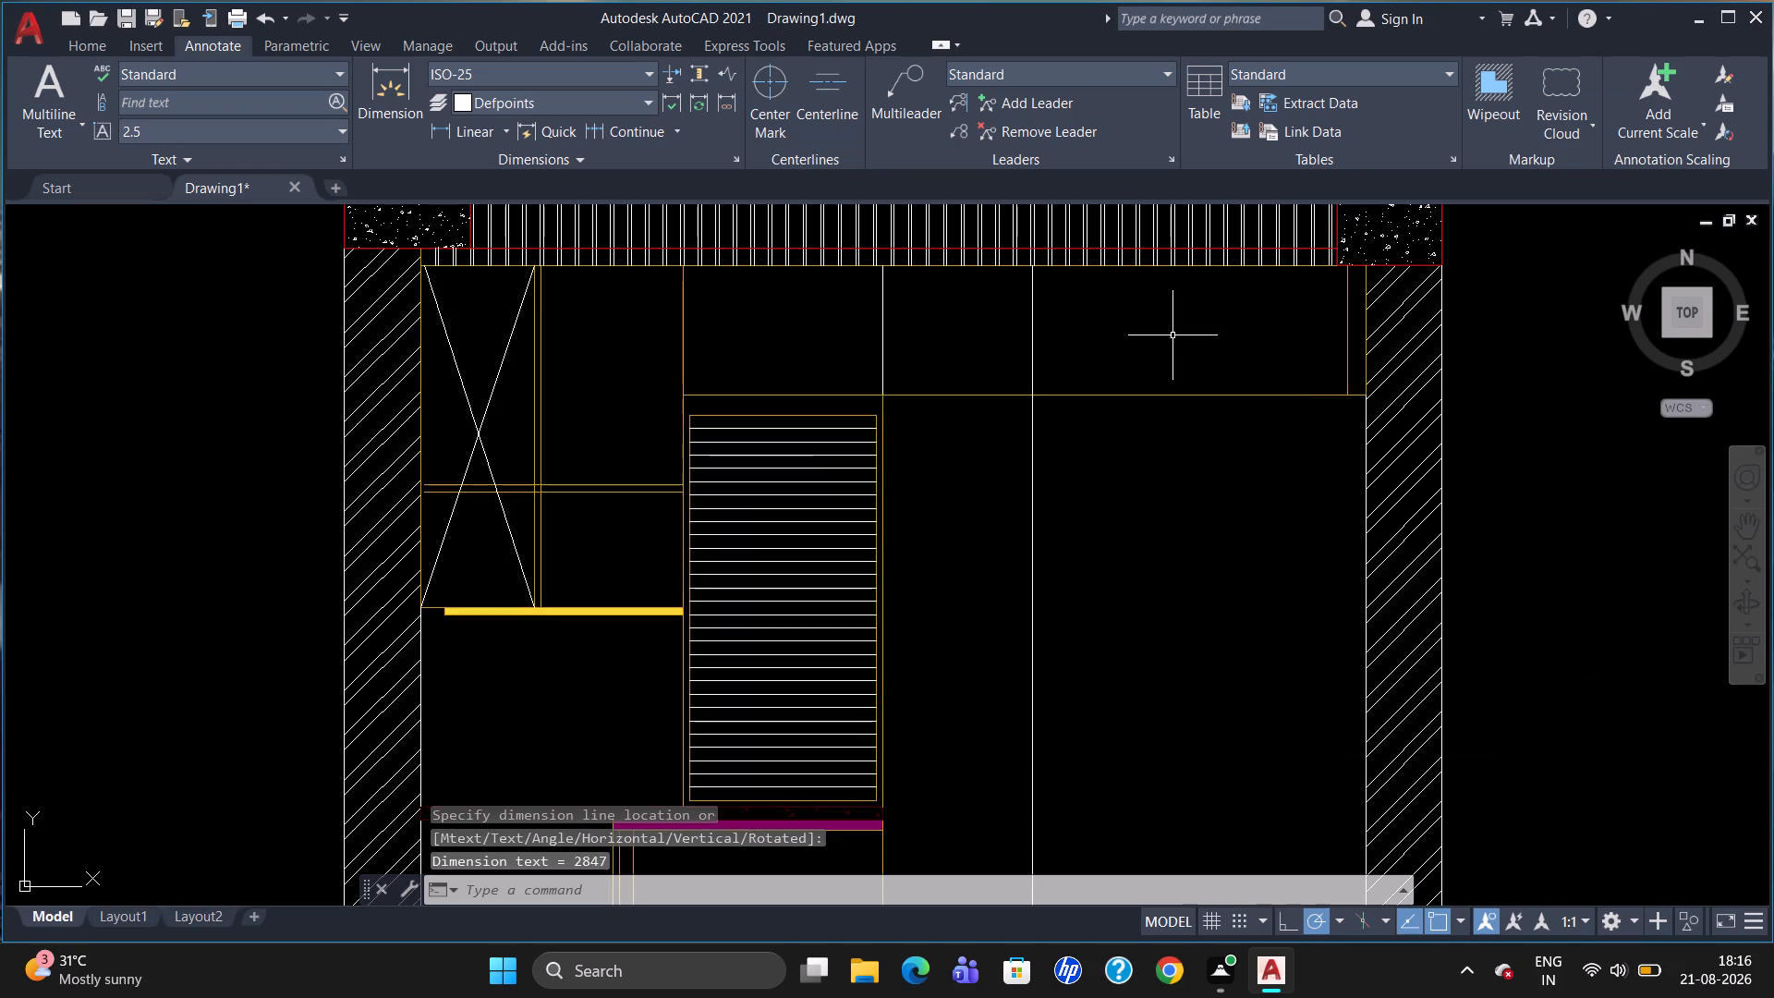
scroll(1303, 398, down, 1)
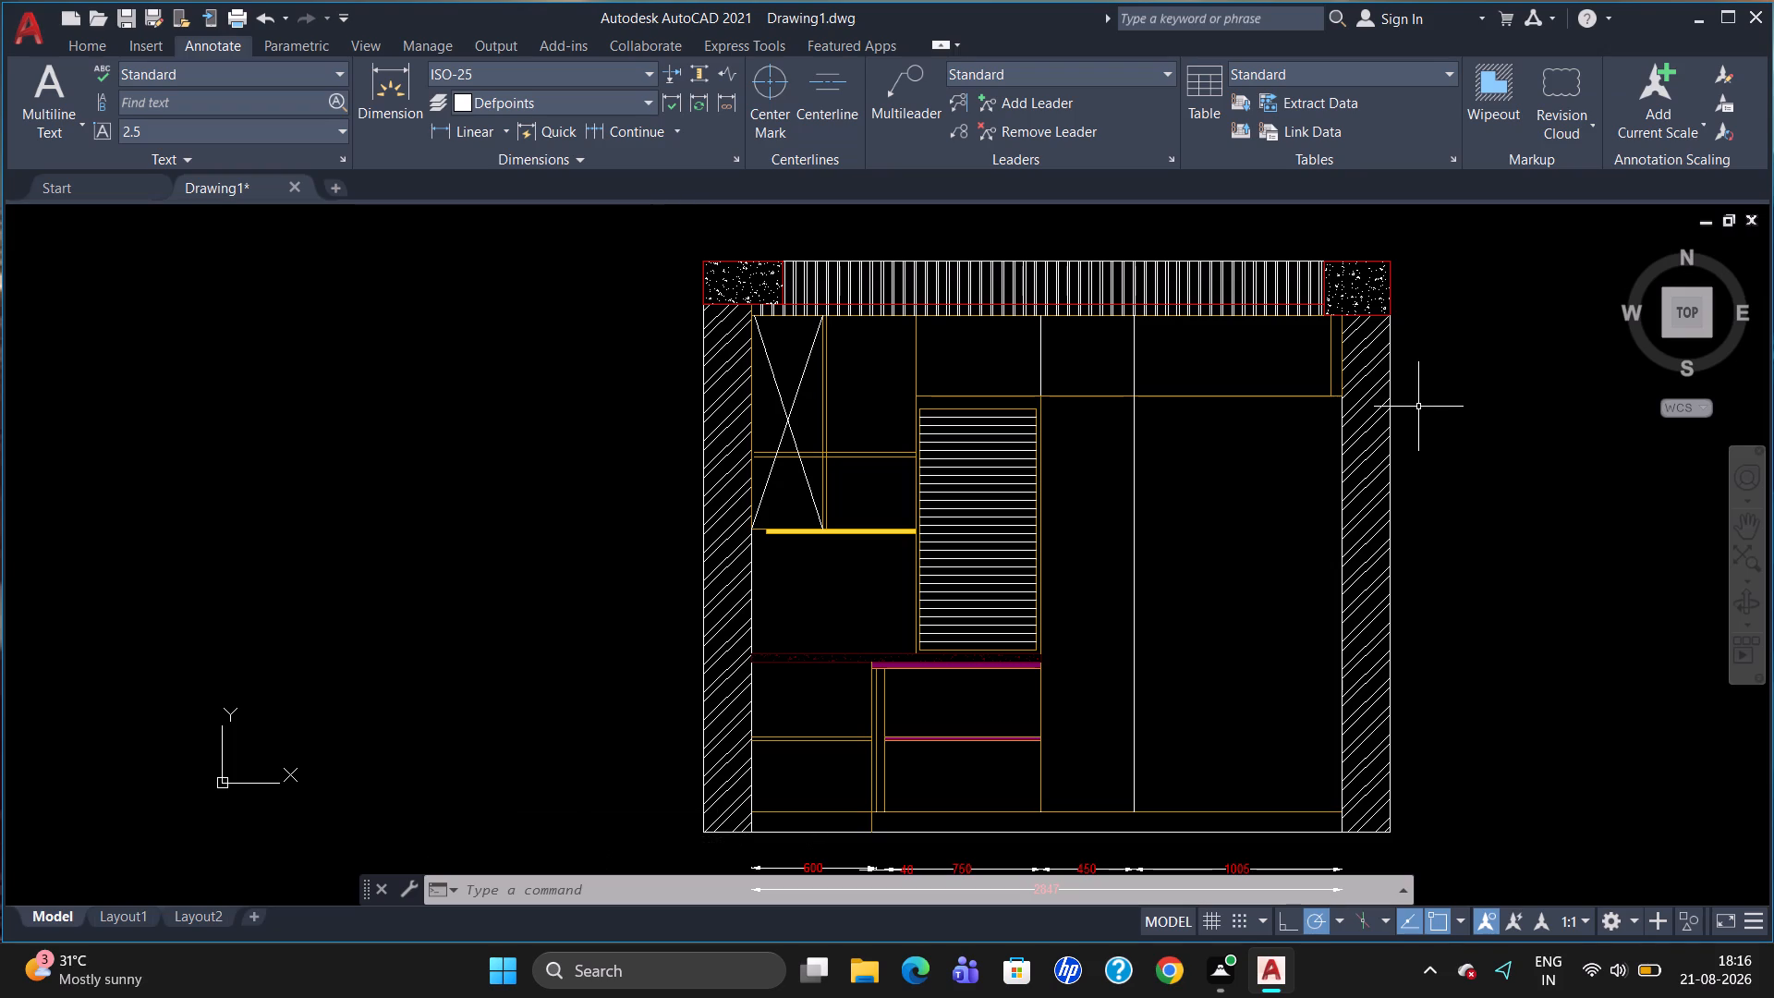
text(DLI)
key(Return)
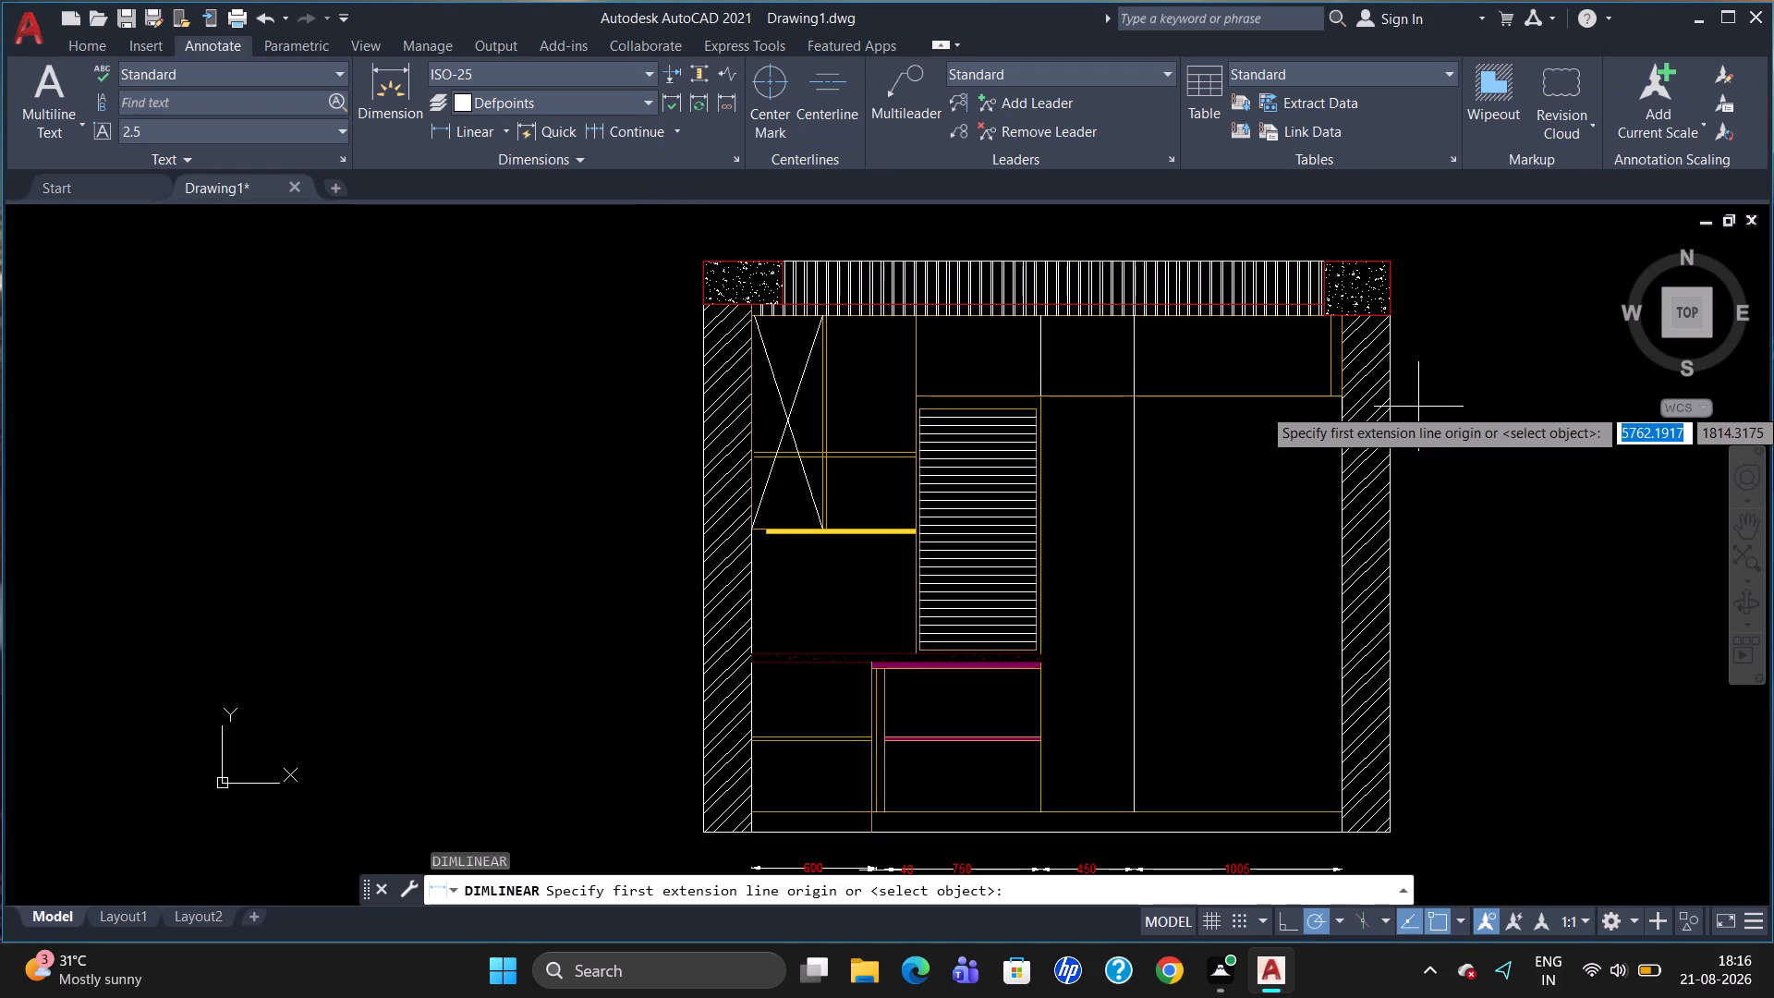
click(1343, 814)
click(1343, 828)
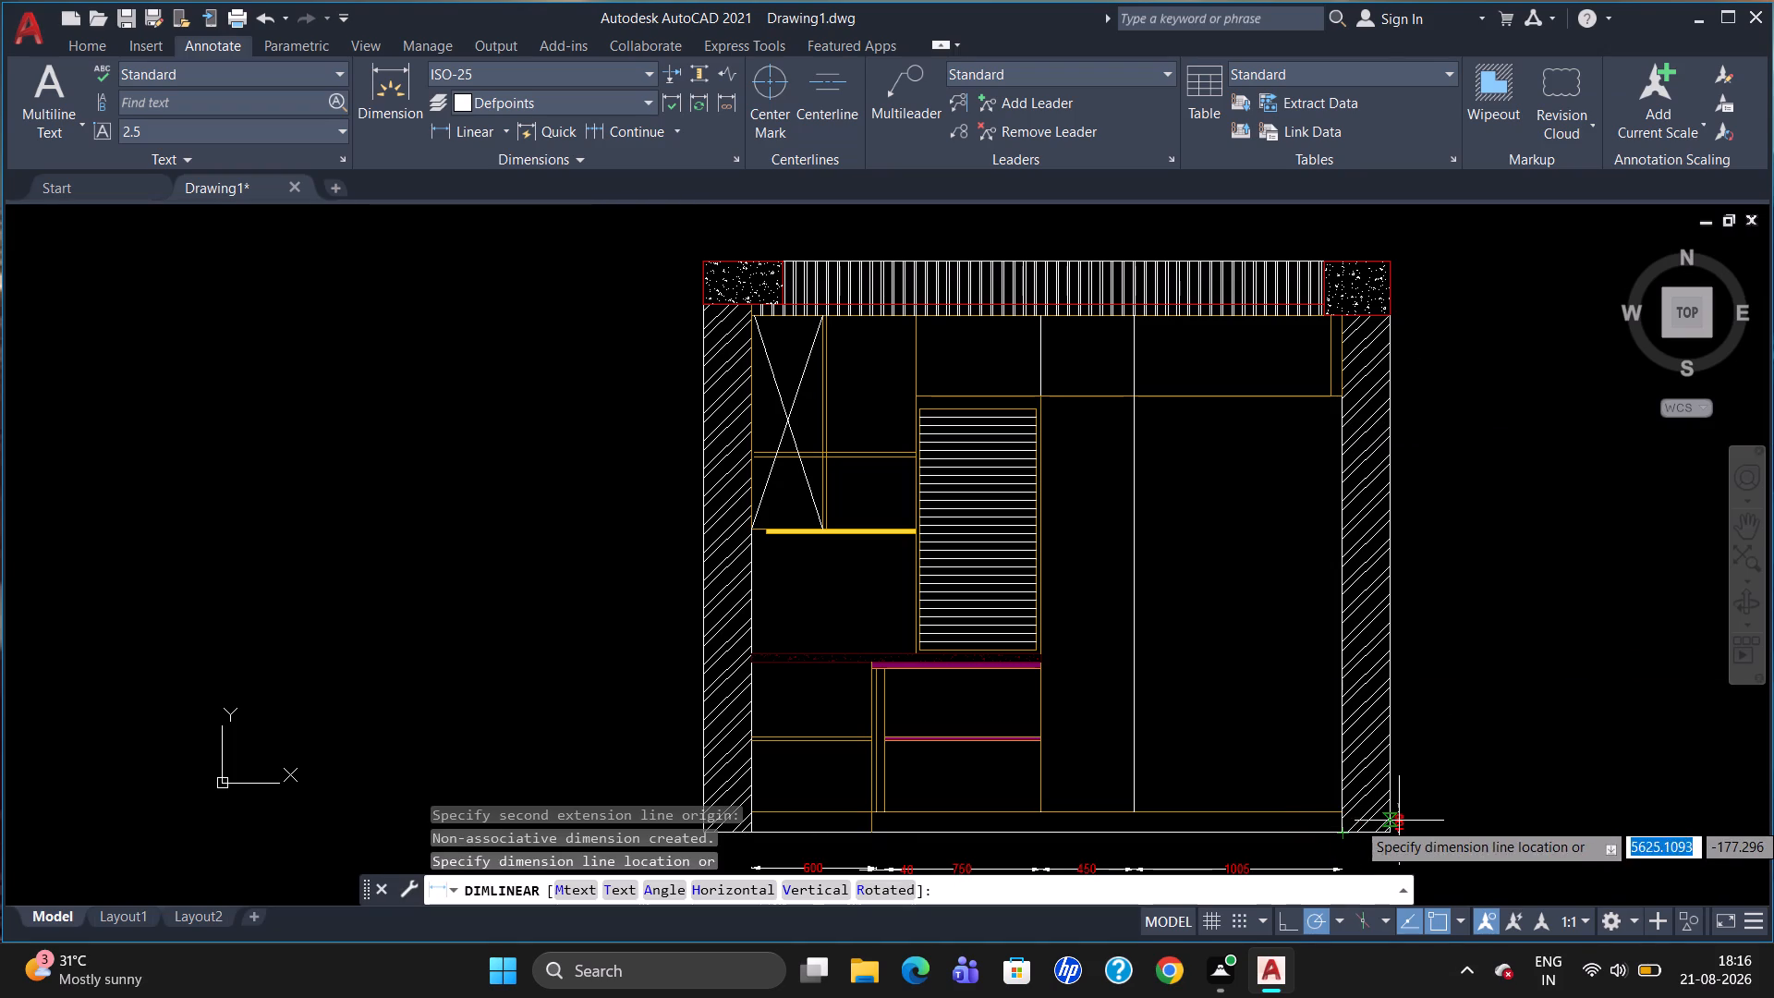
click(1406, 821)
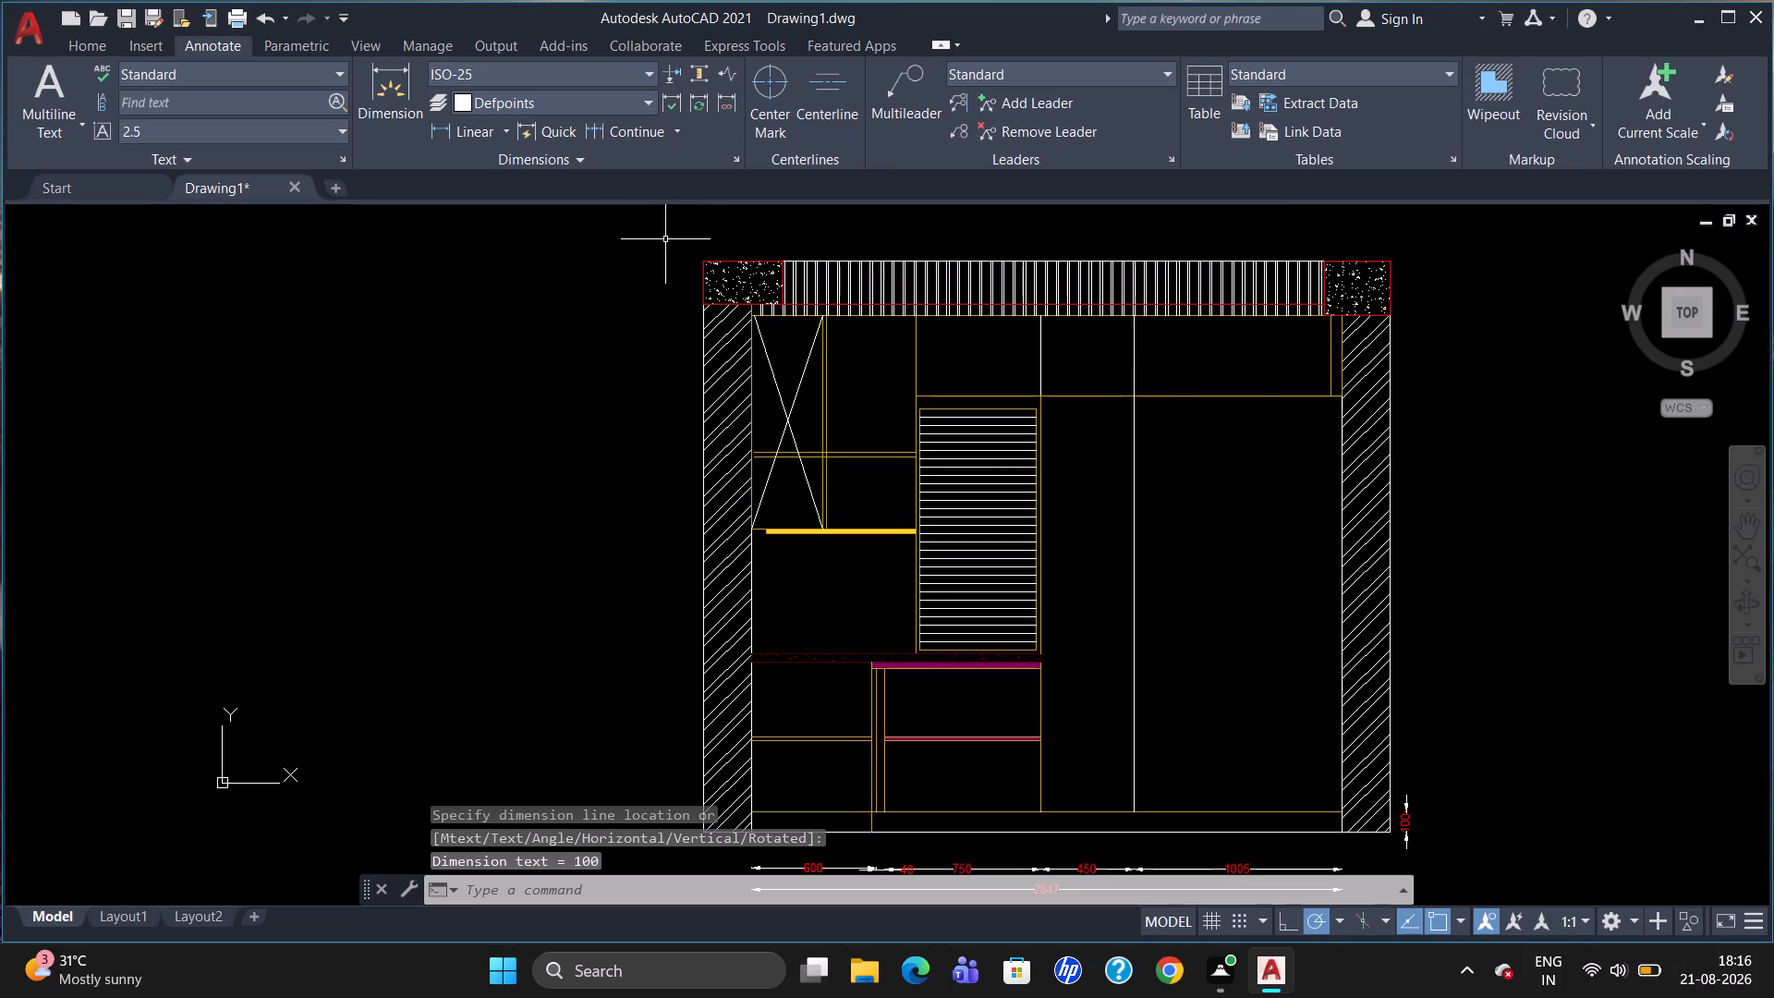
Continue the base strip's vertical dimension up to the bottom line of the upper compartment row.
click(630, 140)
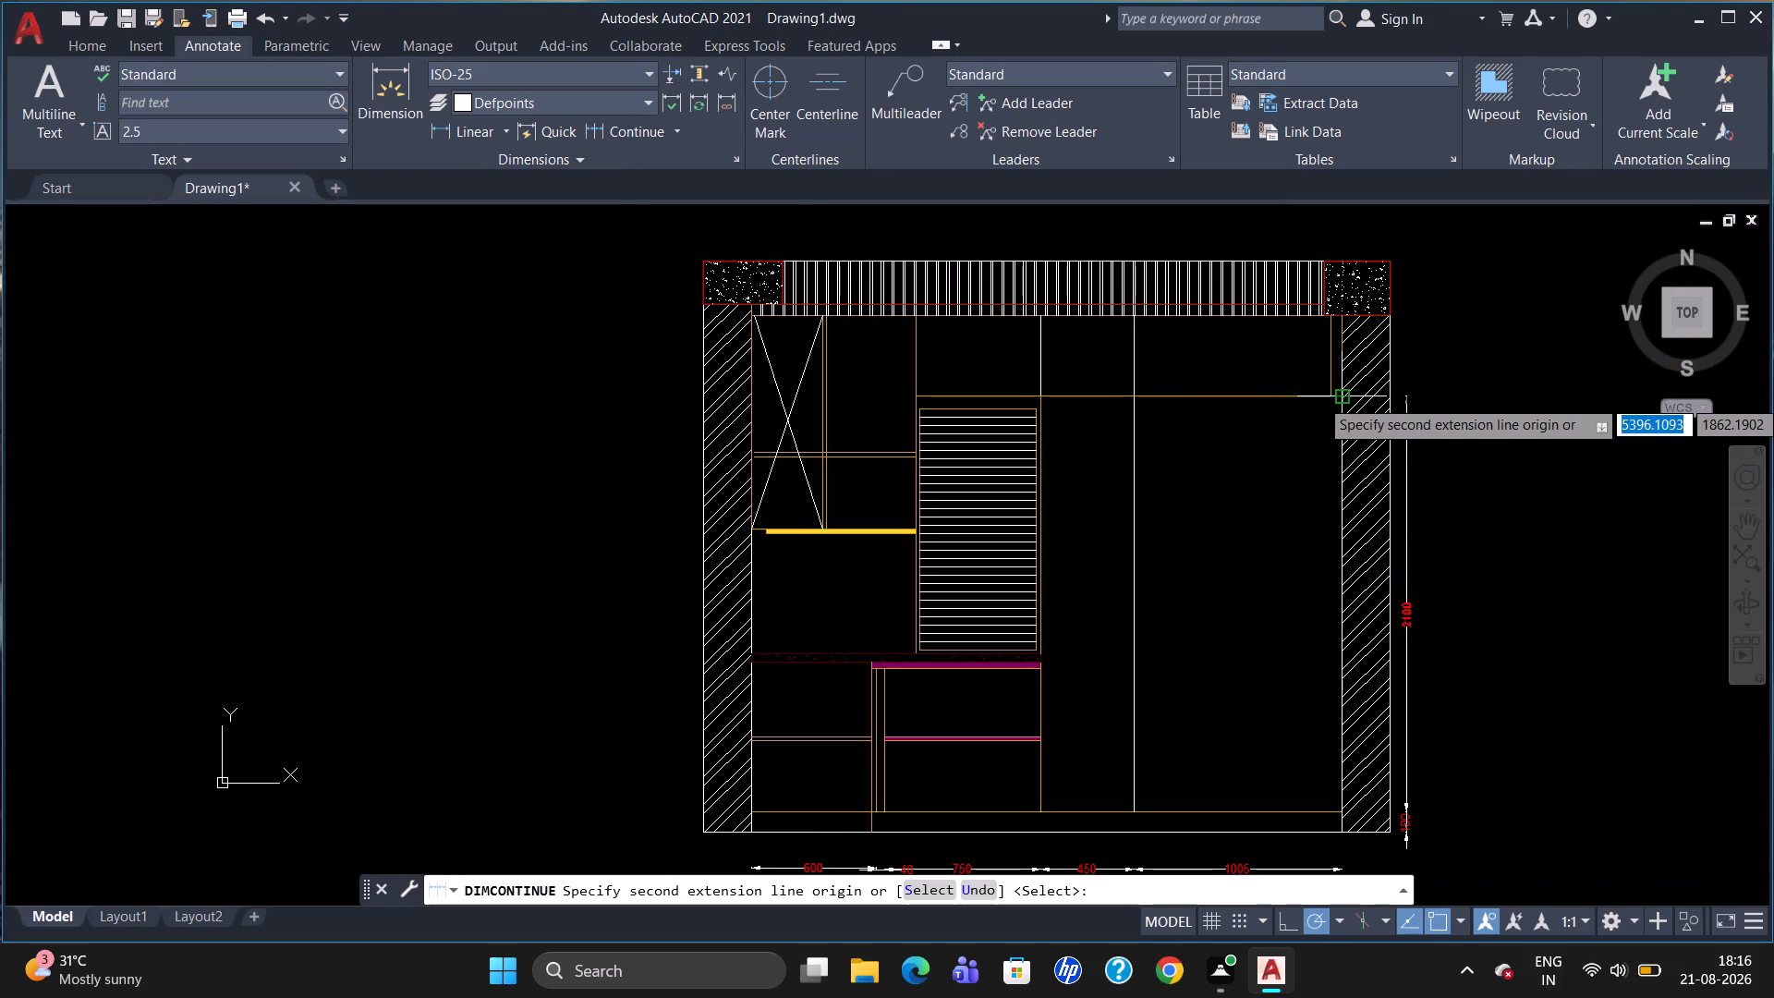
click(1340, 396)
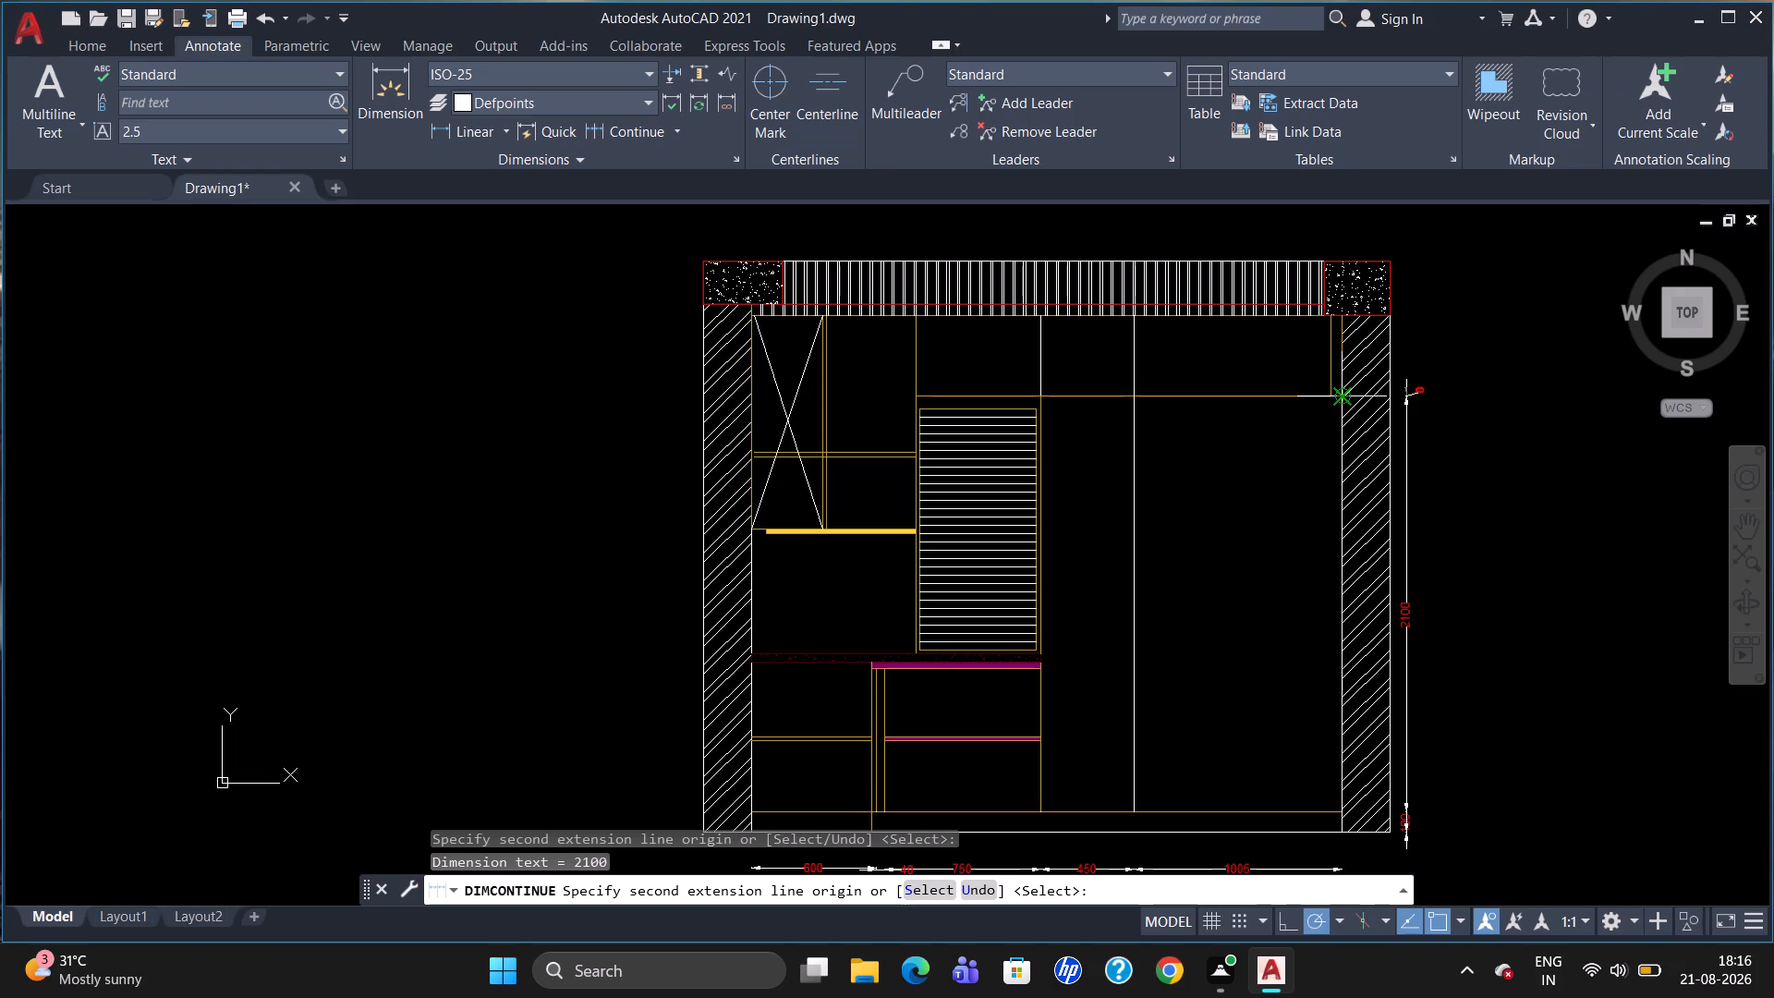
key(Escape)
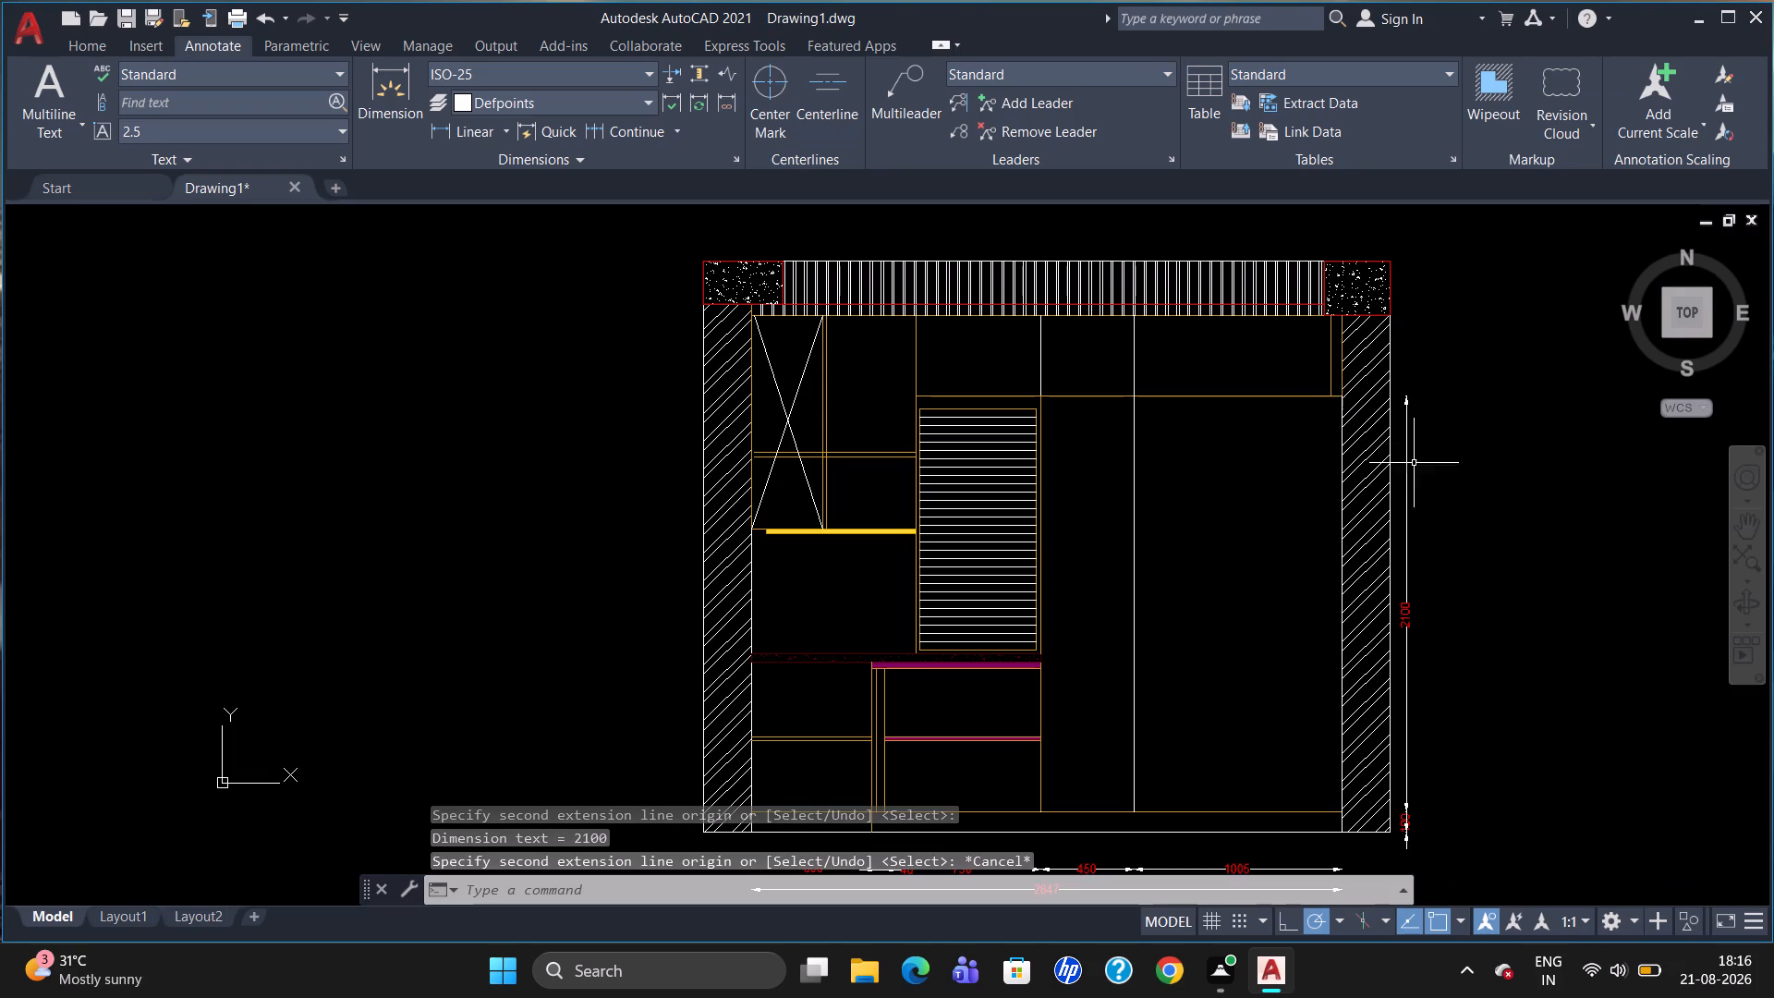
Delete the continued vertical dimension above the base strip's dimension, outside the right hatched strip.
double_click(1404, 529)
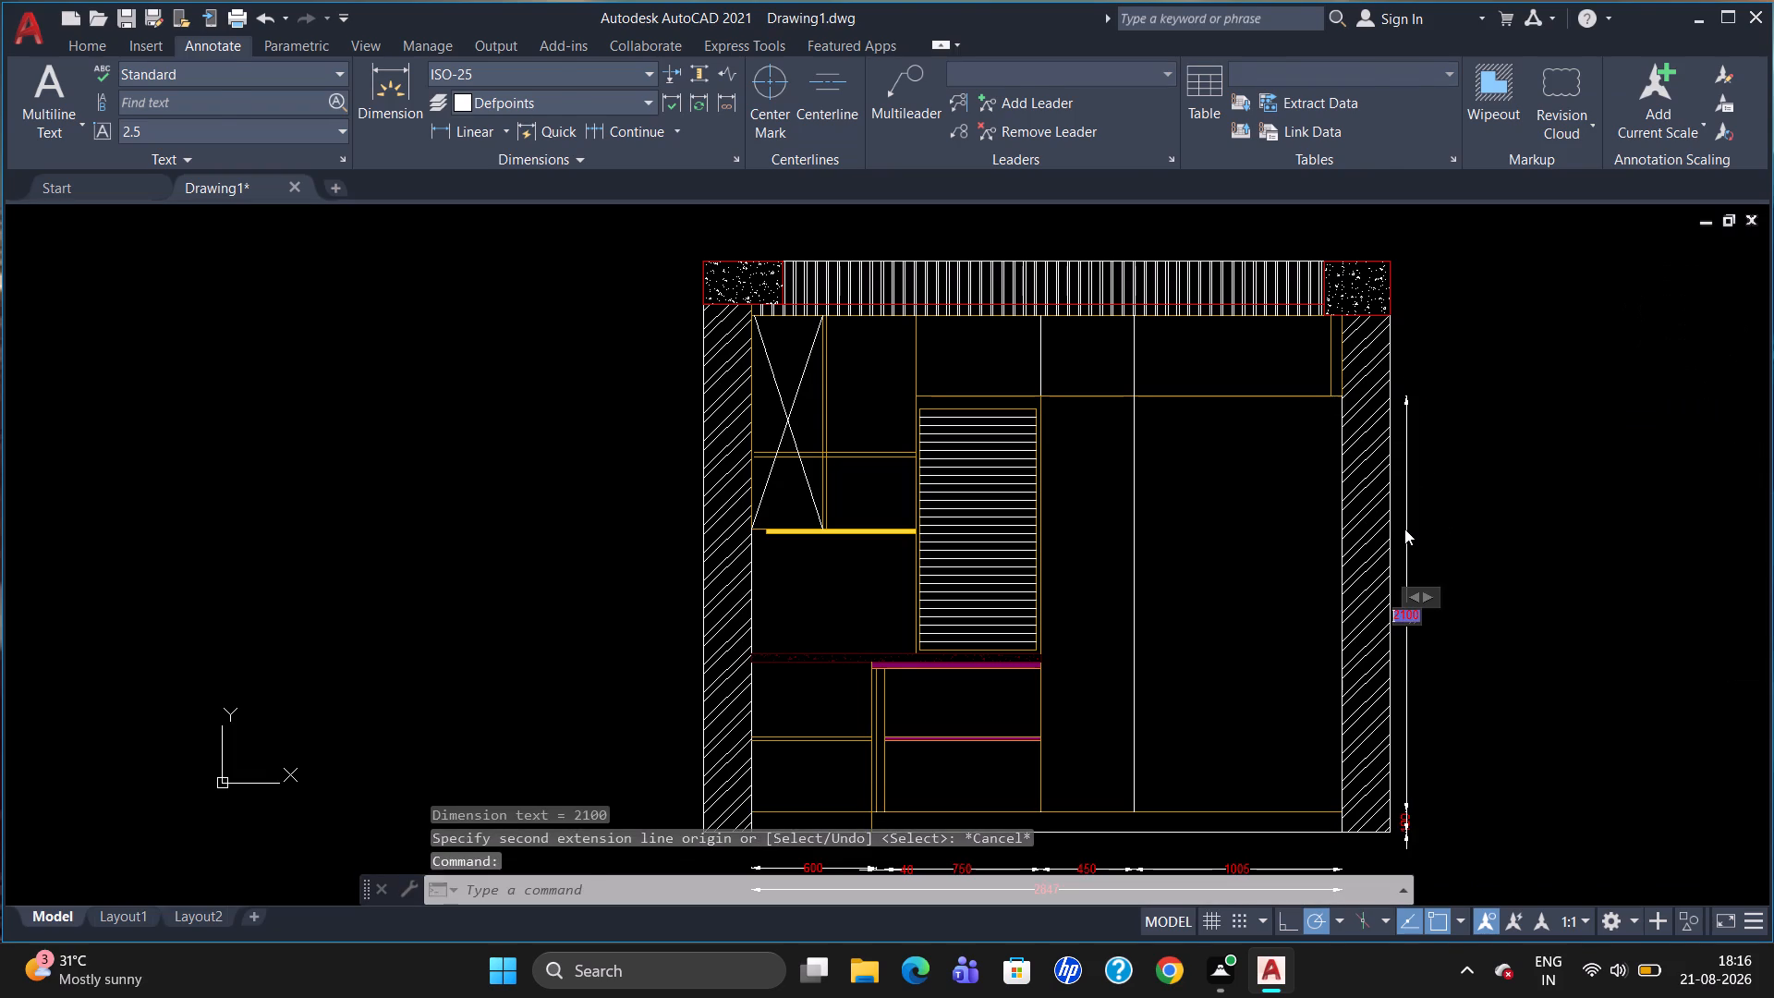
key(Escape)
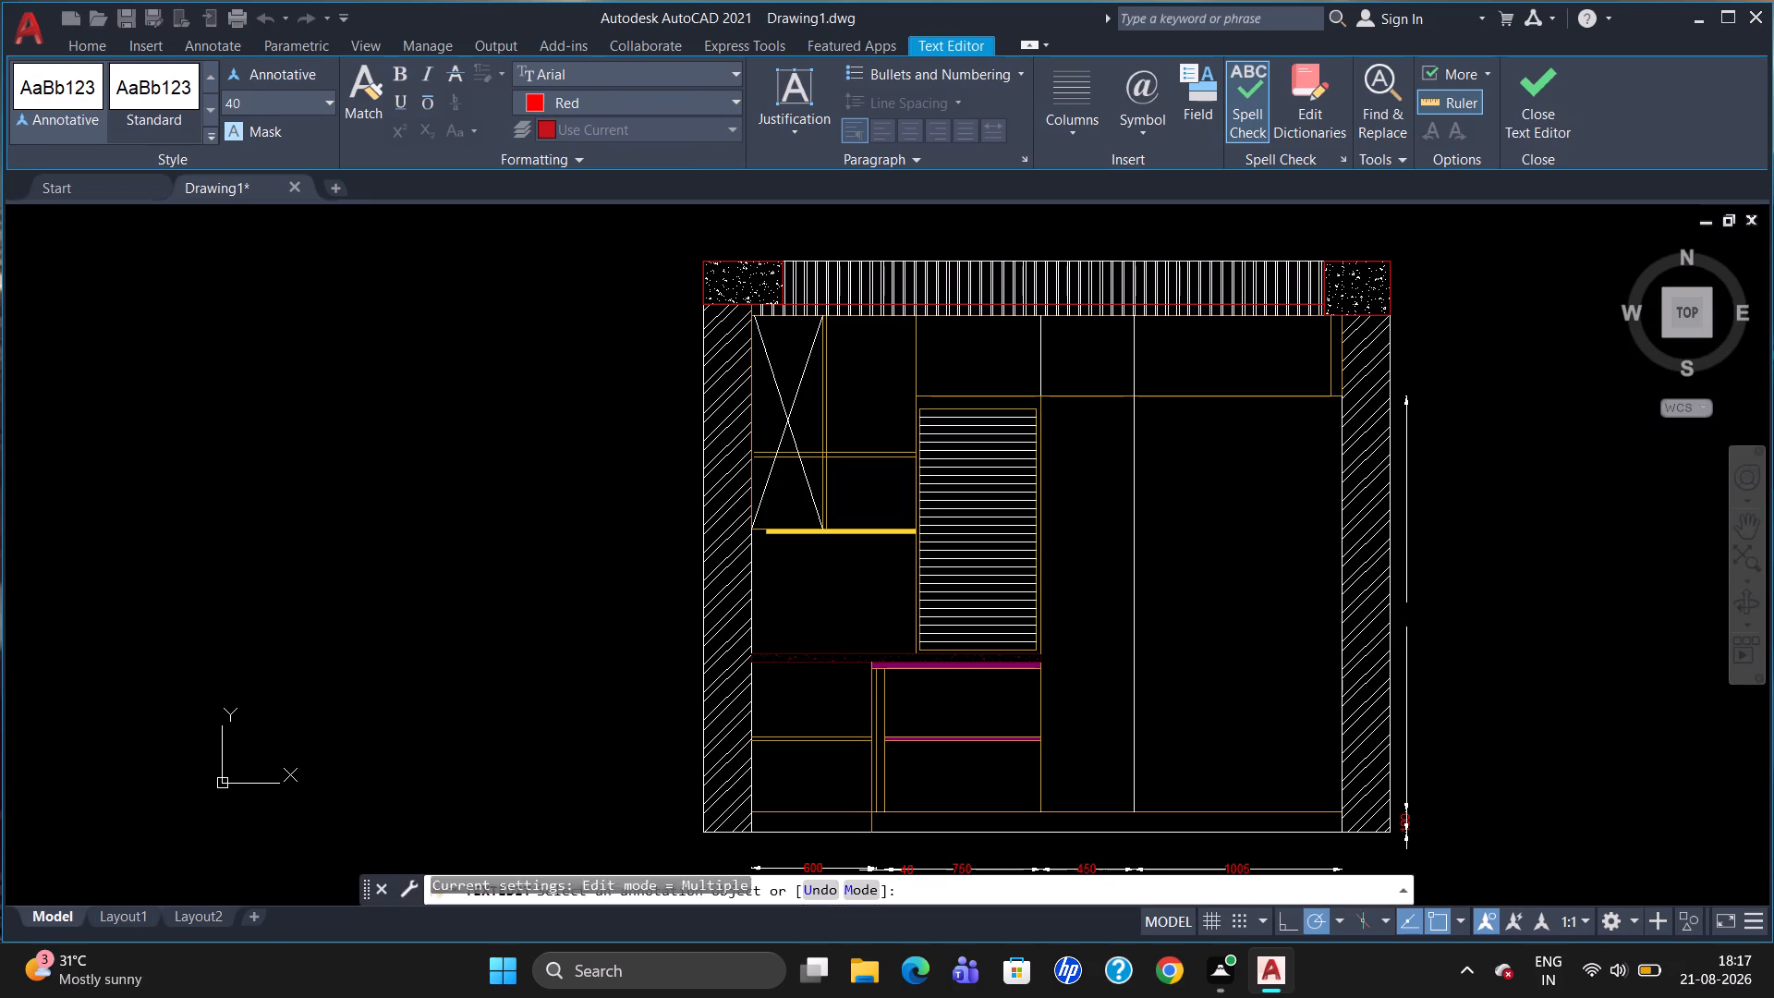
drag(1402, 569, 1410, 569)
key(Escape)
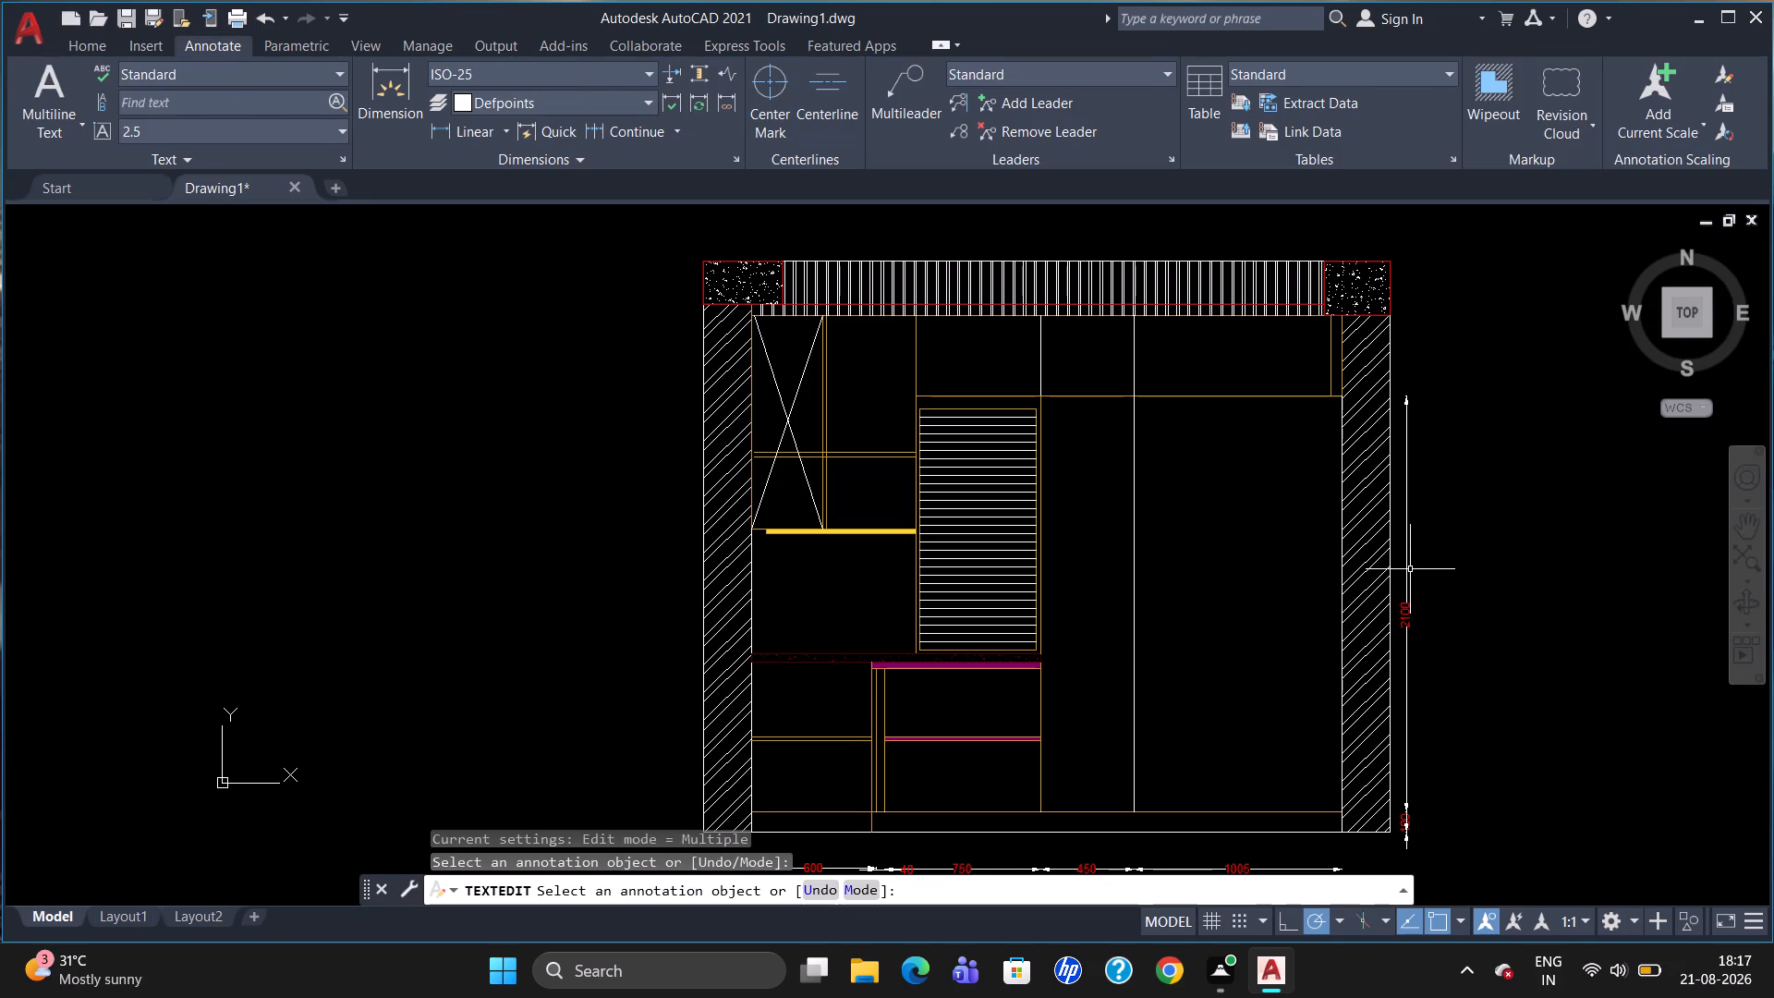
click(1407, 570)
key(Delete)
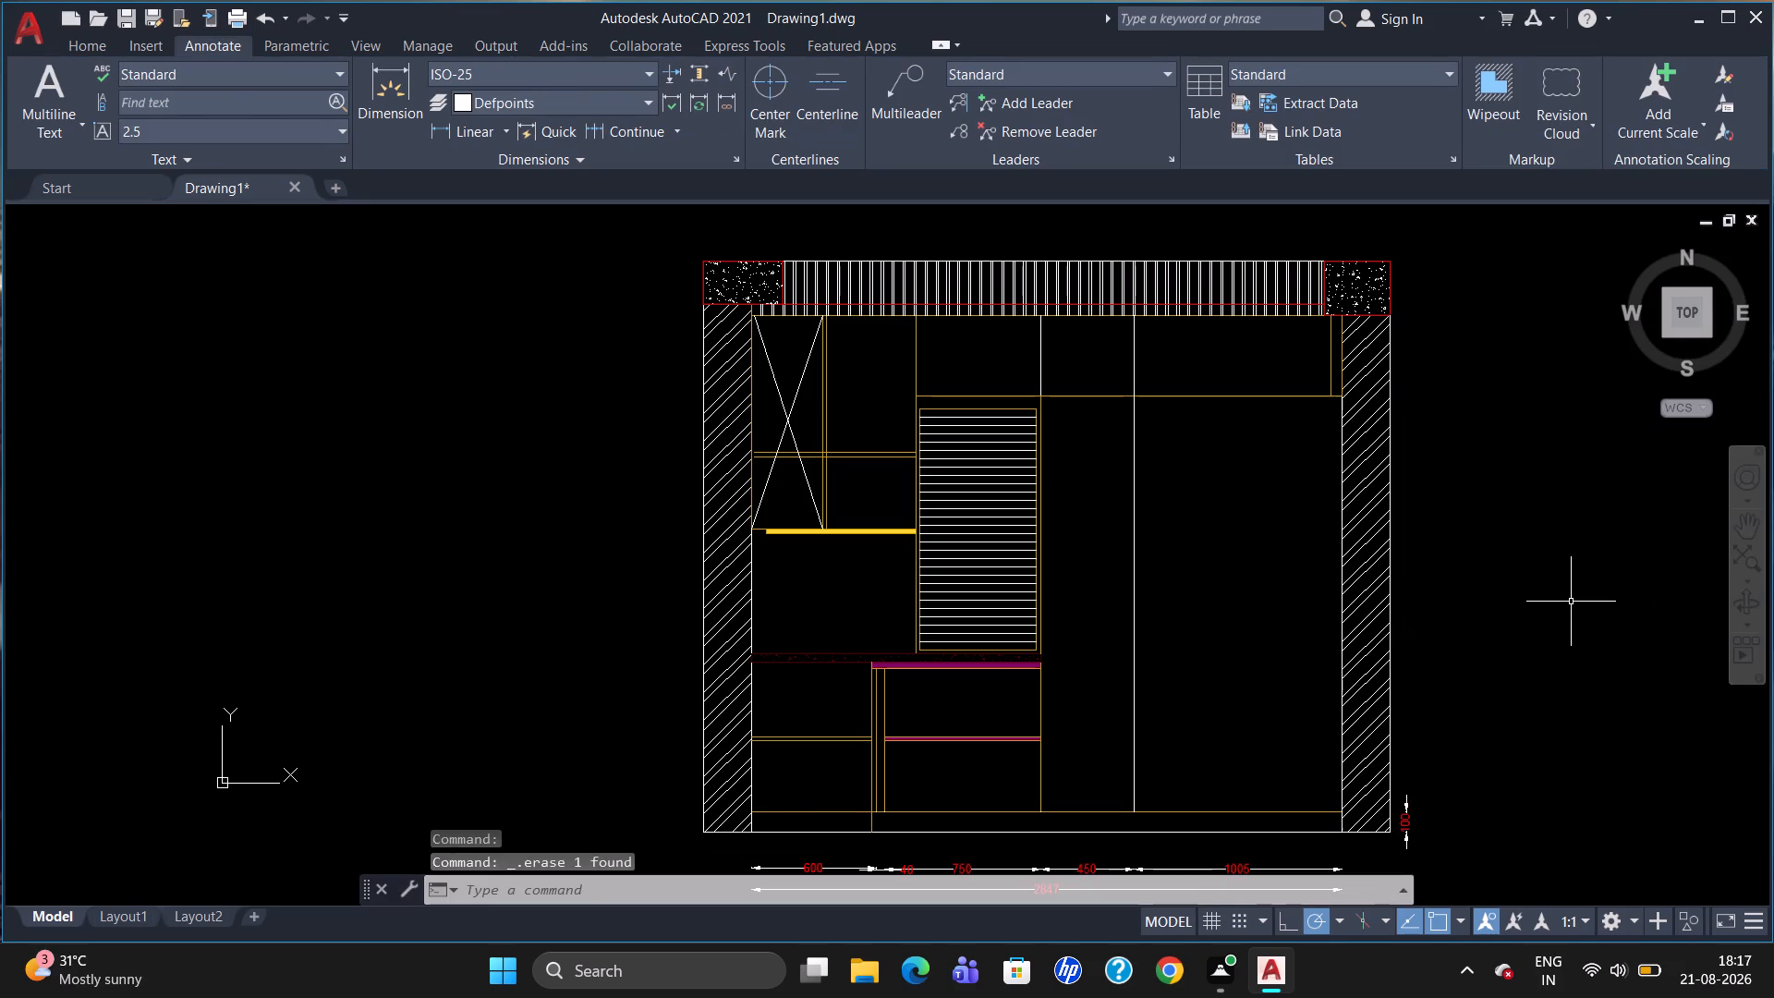
Add a vertical linear dimension from the base strip's top line to the upper compartment row's bottom line, aligned with the base strip's dimension.
text(DLI)
key(Return)
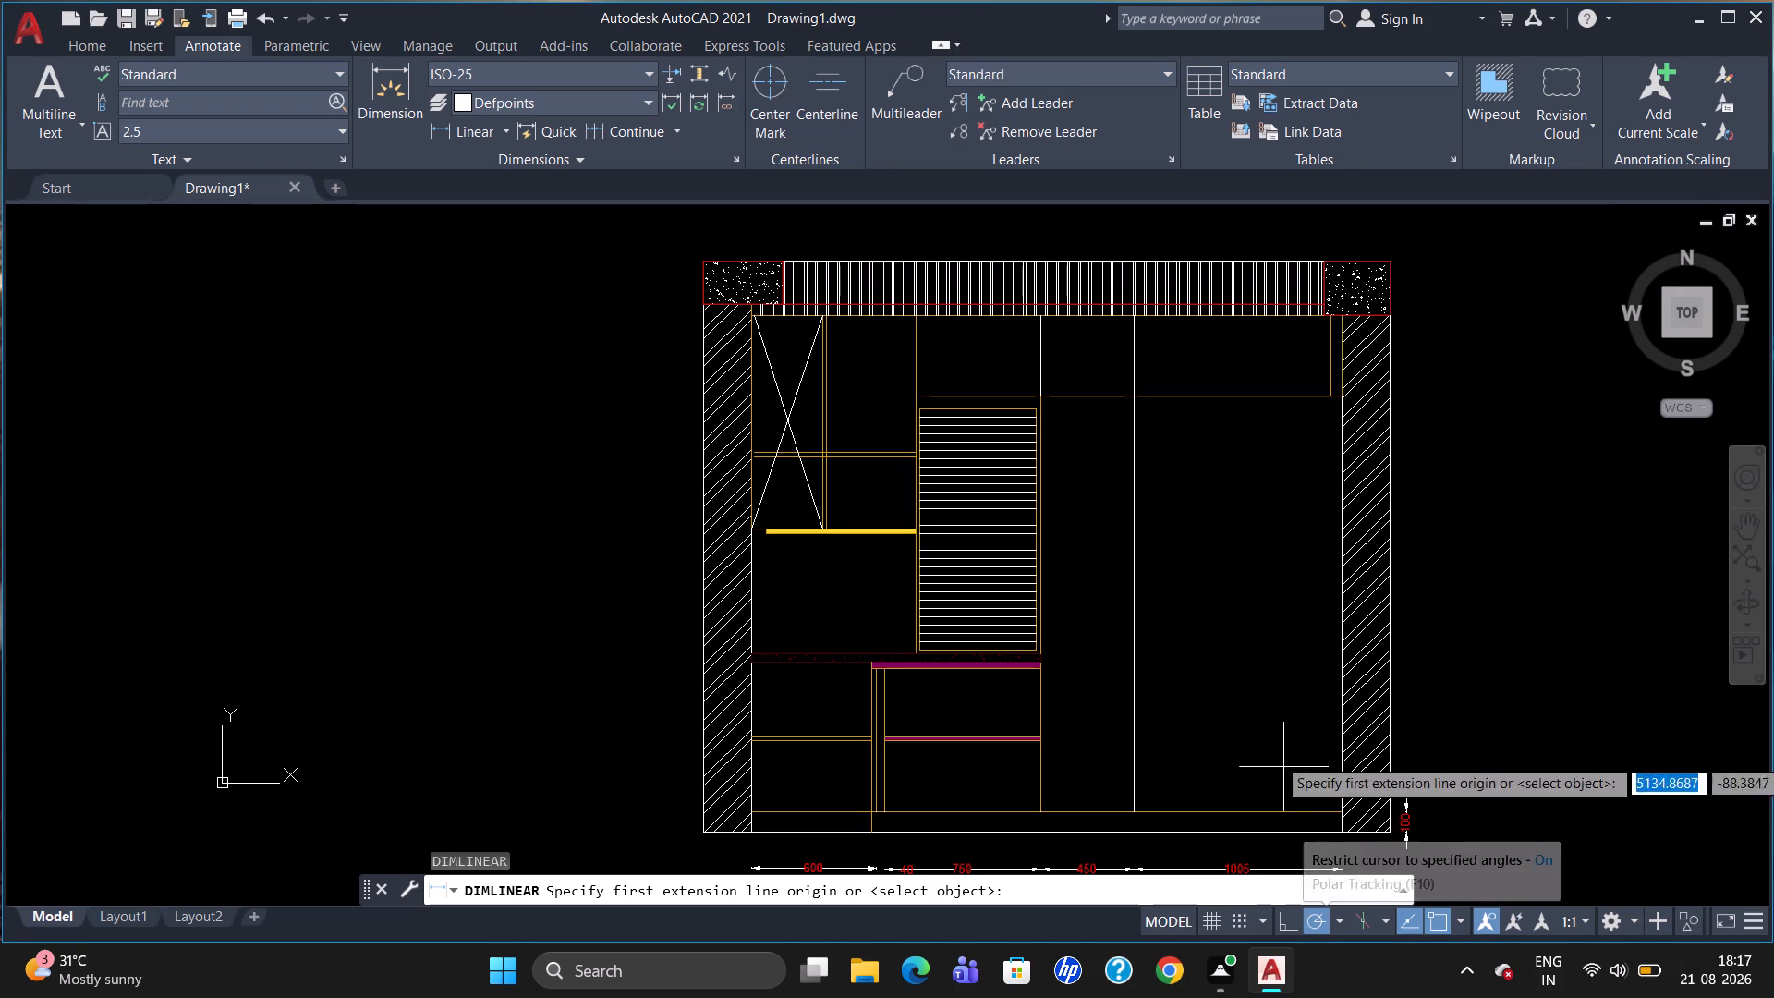
click(1336, 805)
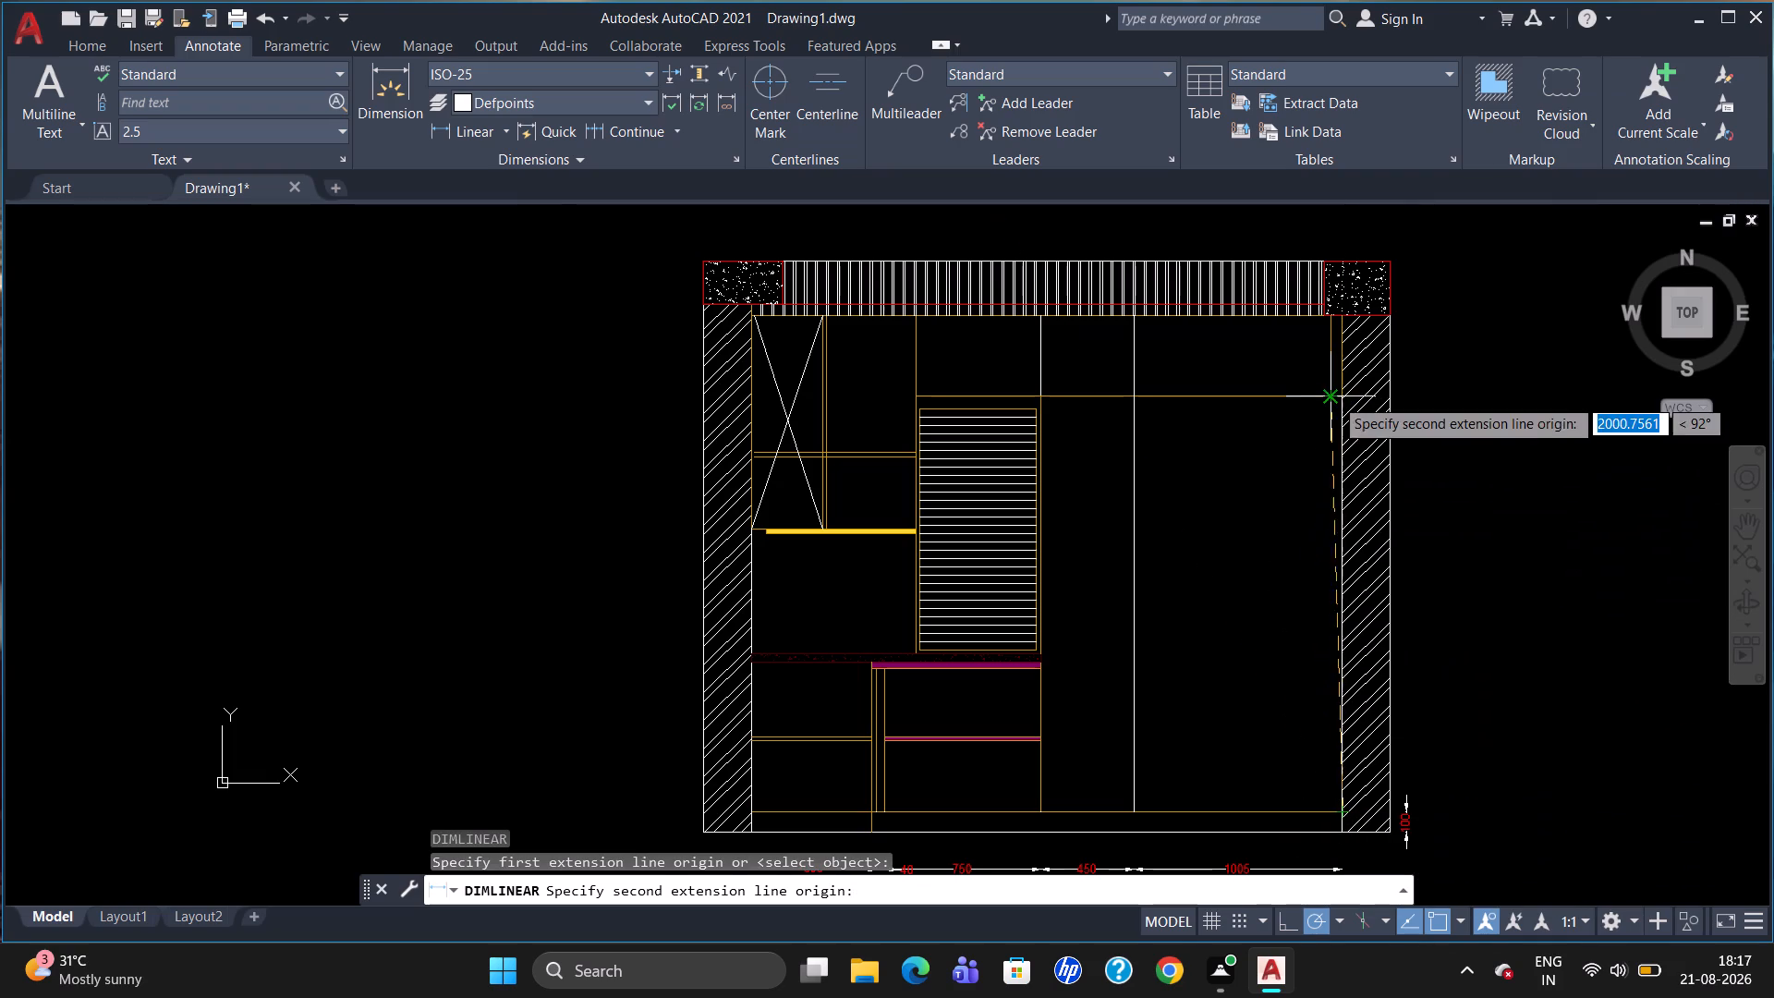
click(1338, 396)
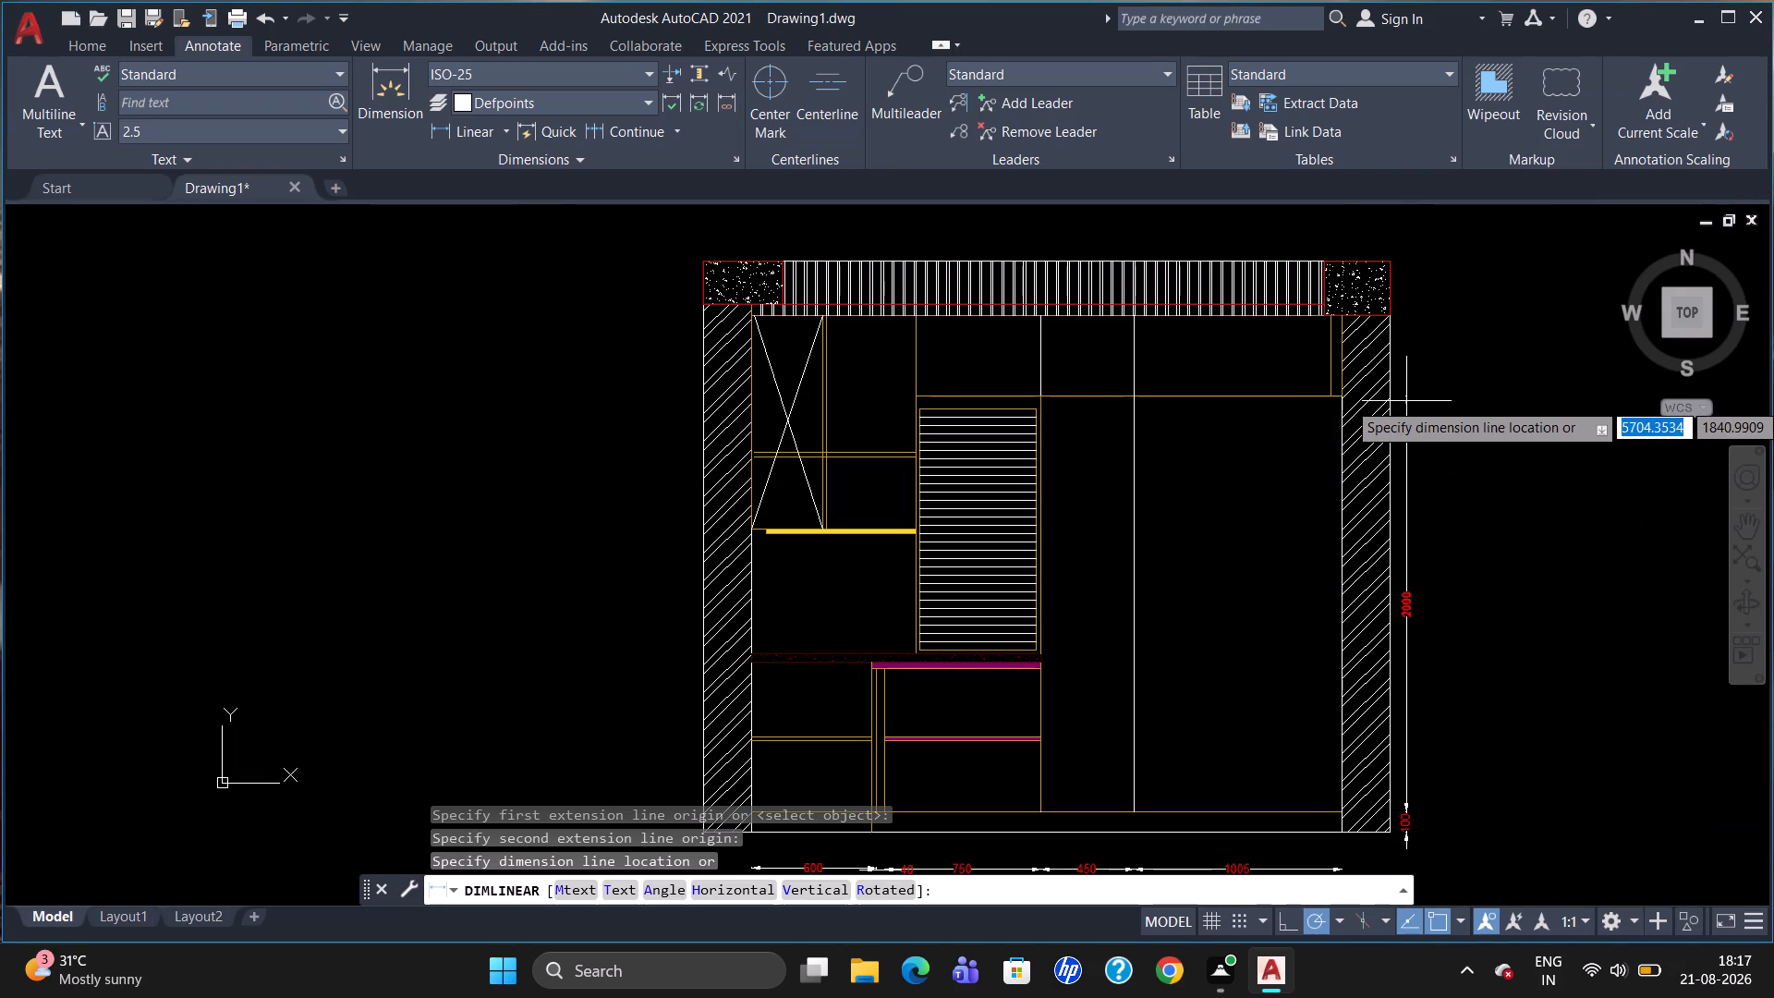
click(1406, 398)
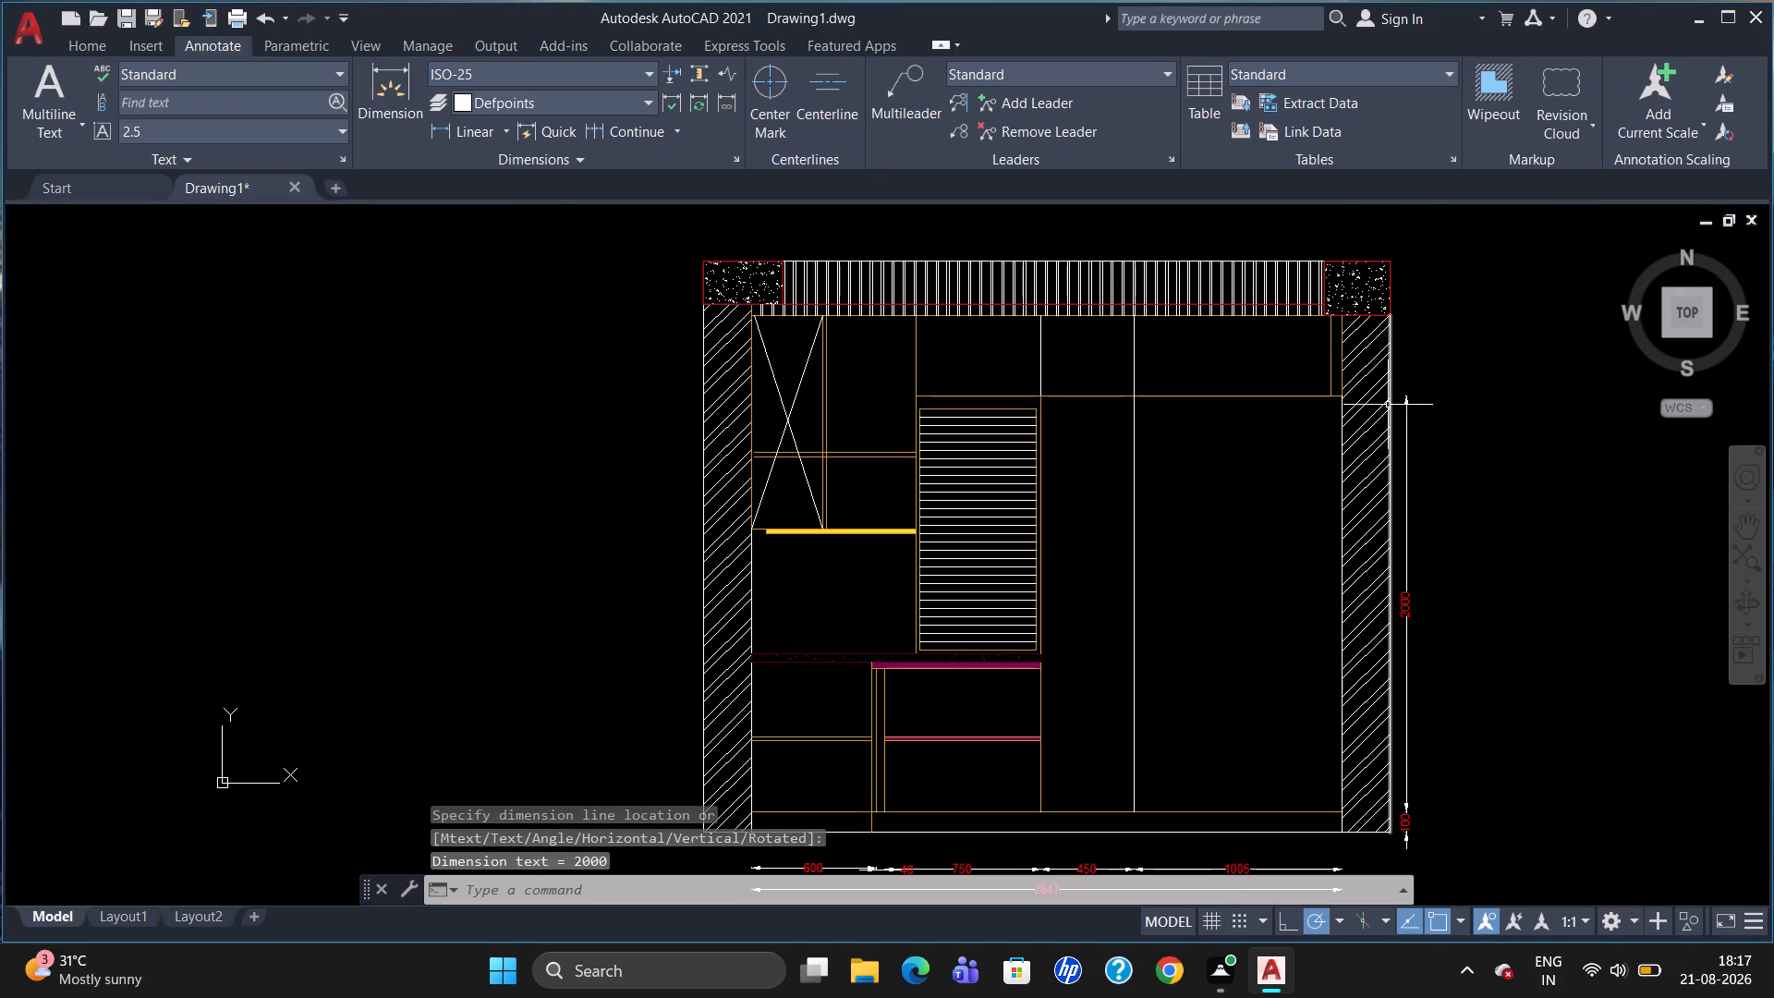
Continue the vertical dimension chain up to the top band's underside and on to the top band's upper edge.
click(639, 126)
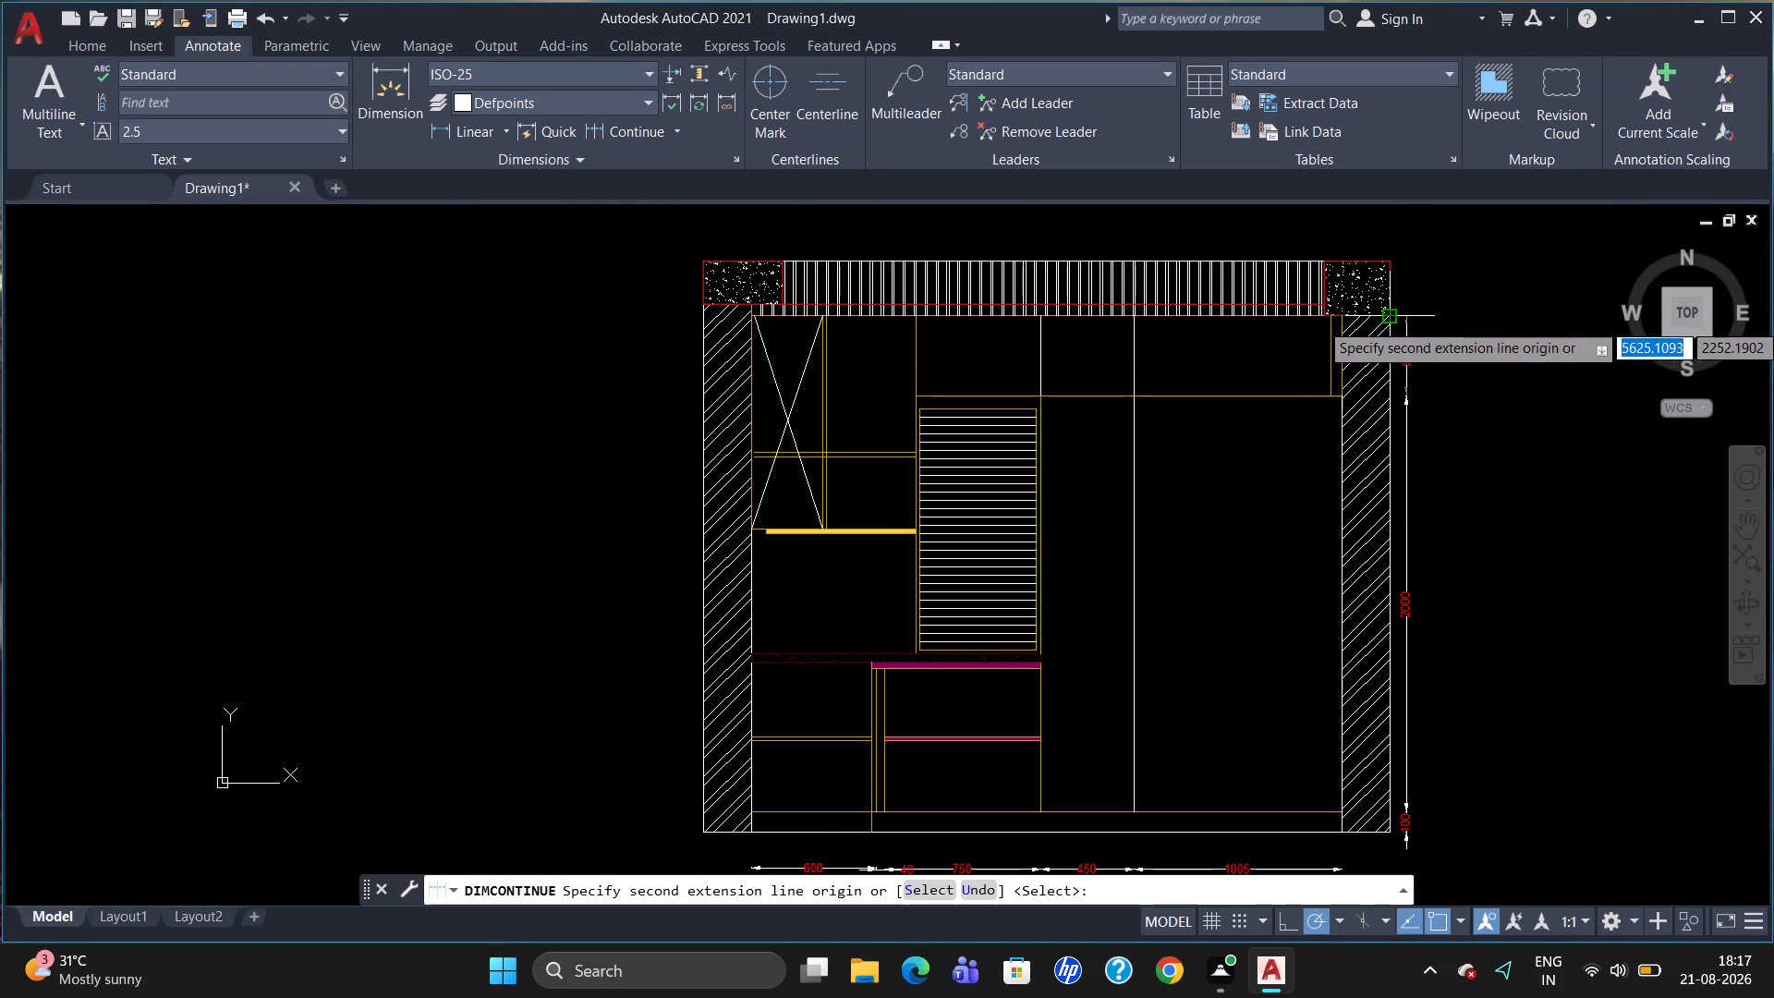
scroll(1393, 323, up, 2)
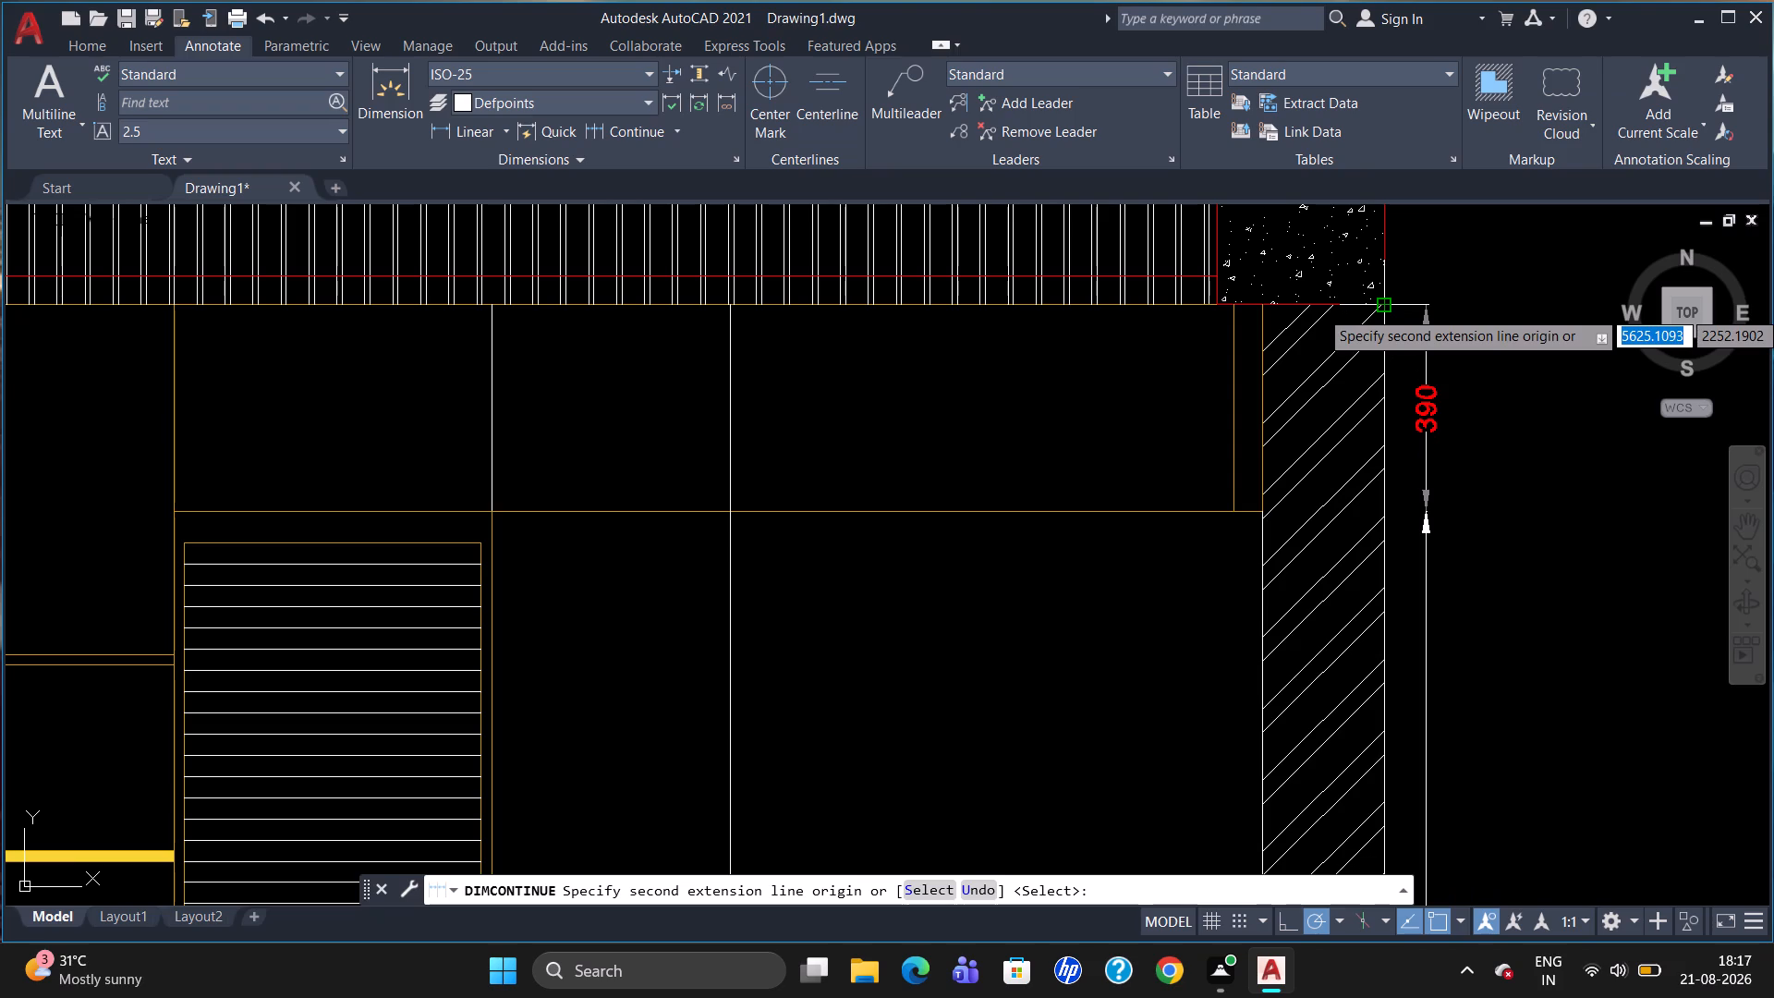
click(1389, 310)
scroll(1384, 302, down, 3)
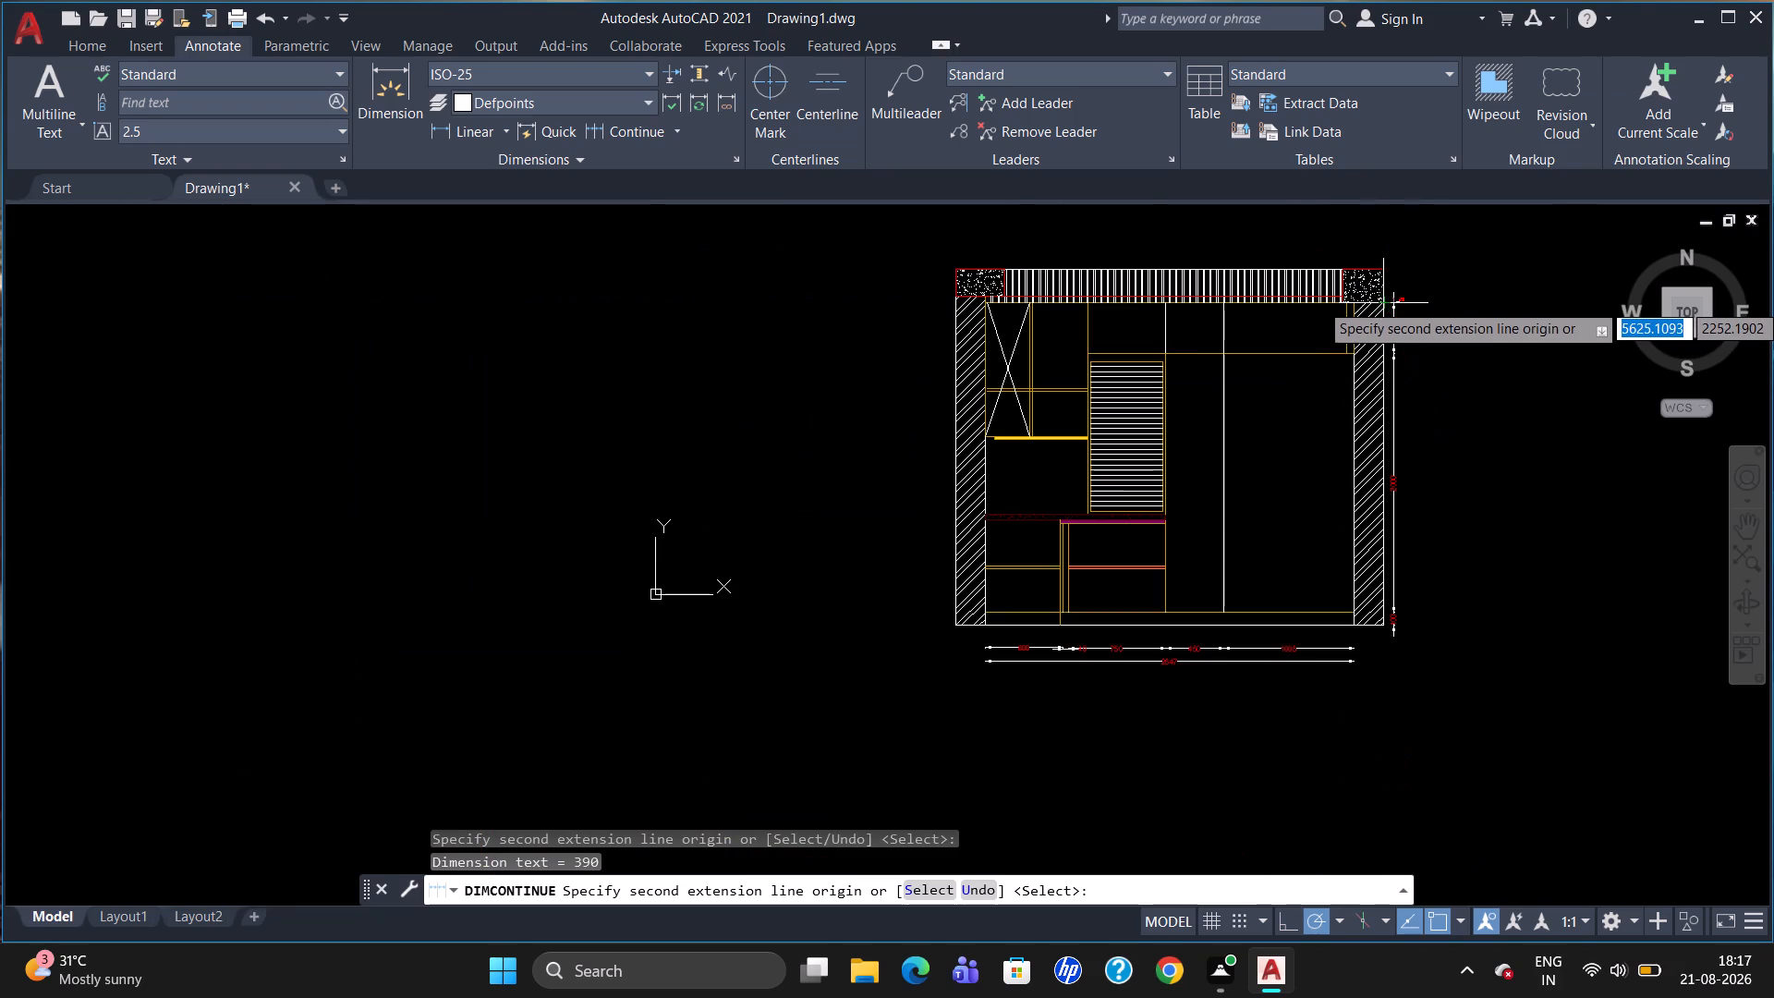
scroll(1370, 285, up, 1)
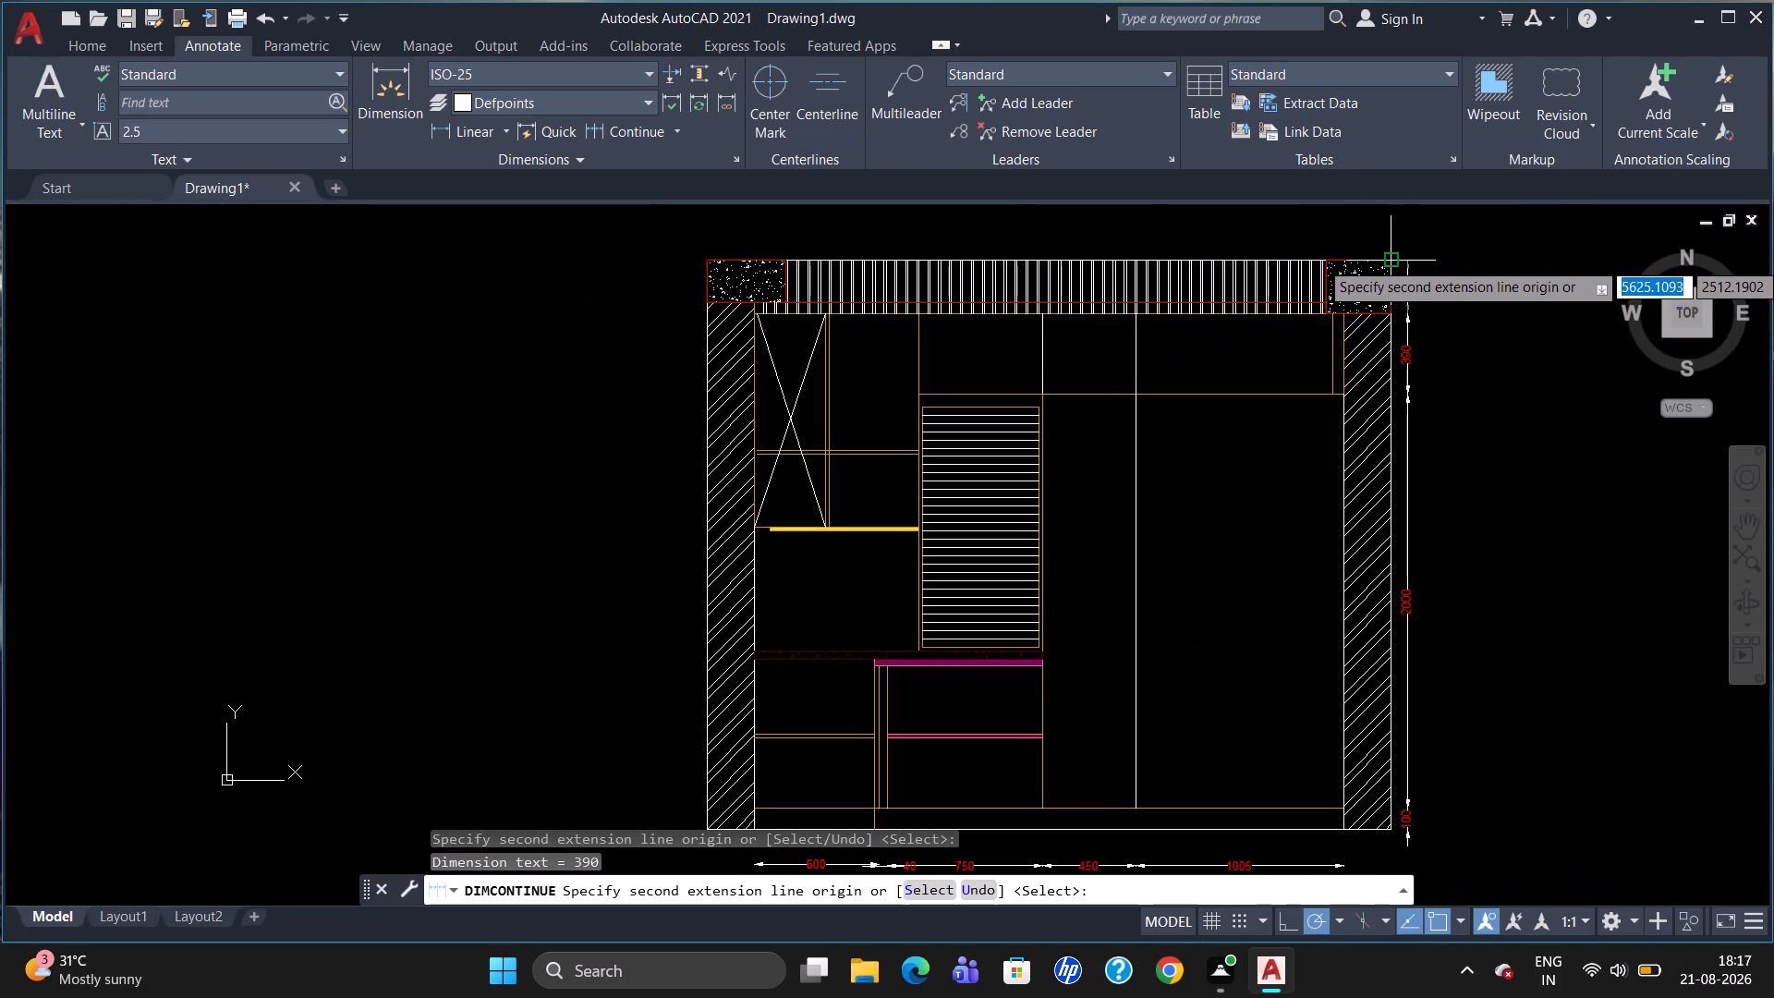
click(1392, 259)
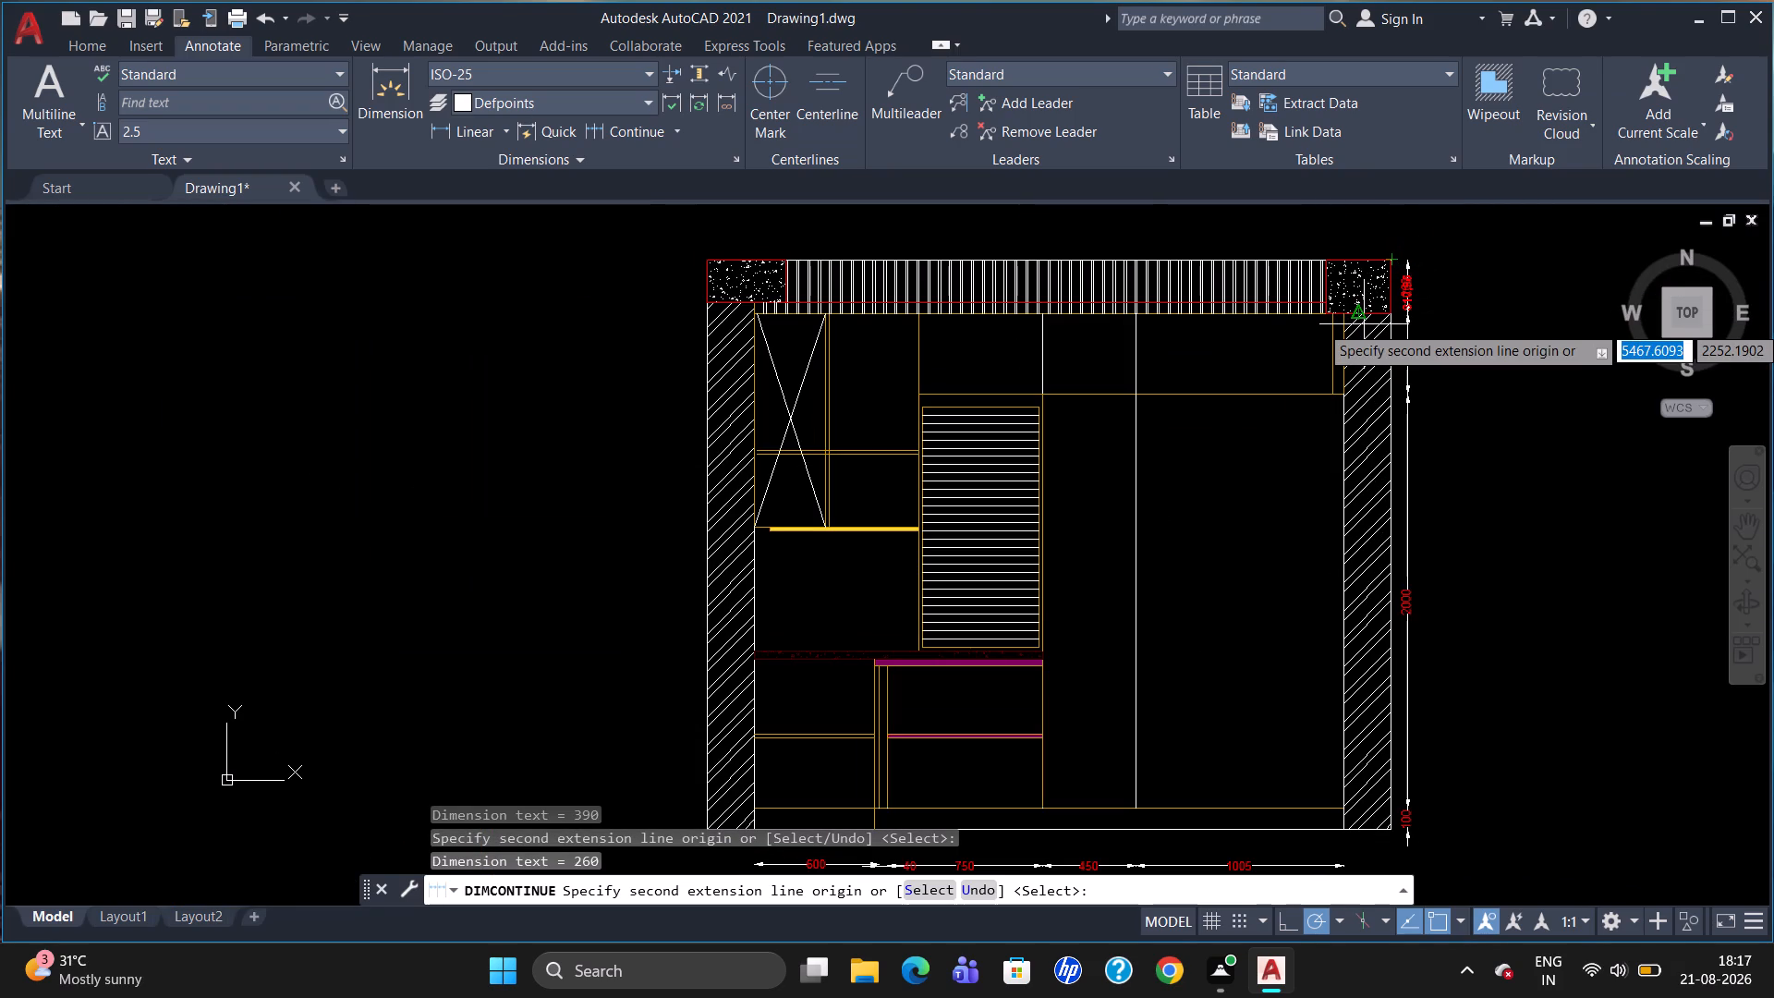
key(Escape)
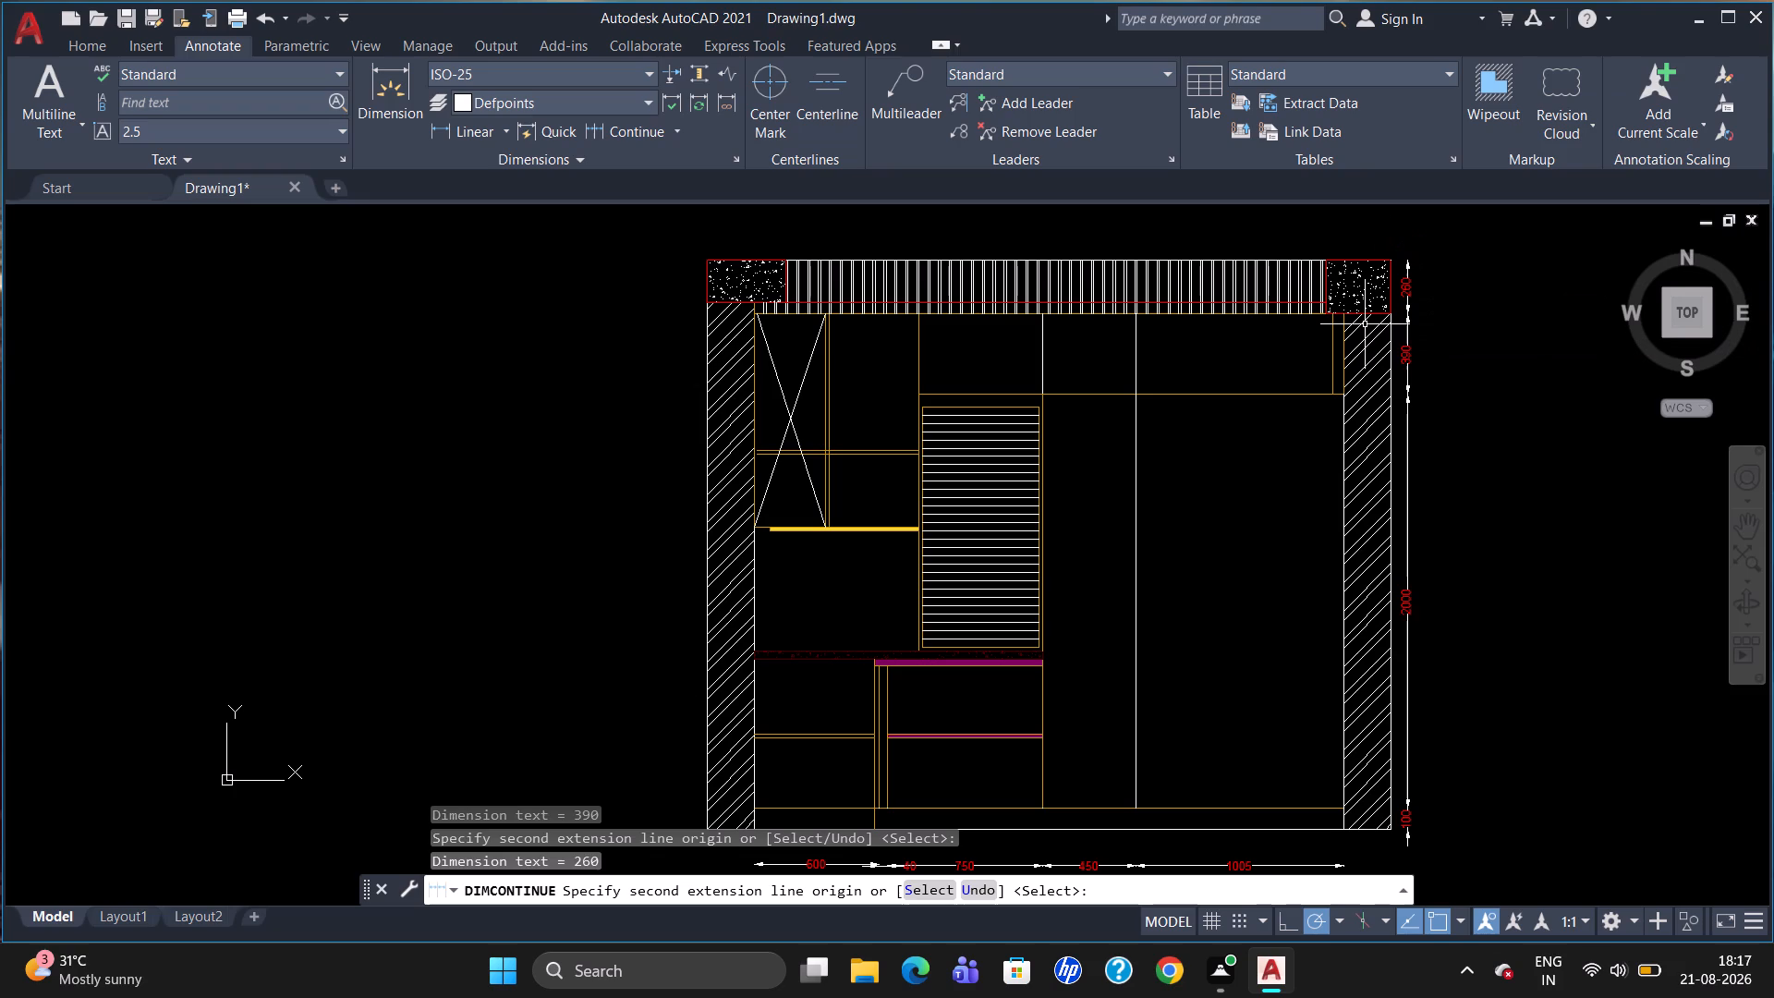
Add a horizontal linear dimension across the narrow strip beside the right hatched strip in the upper row, placed above the top band.
scroll(1370, 329, down, 1)
scroll(1353, 248, up, 1)
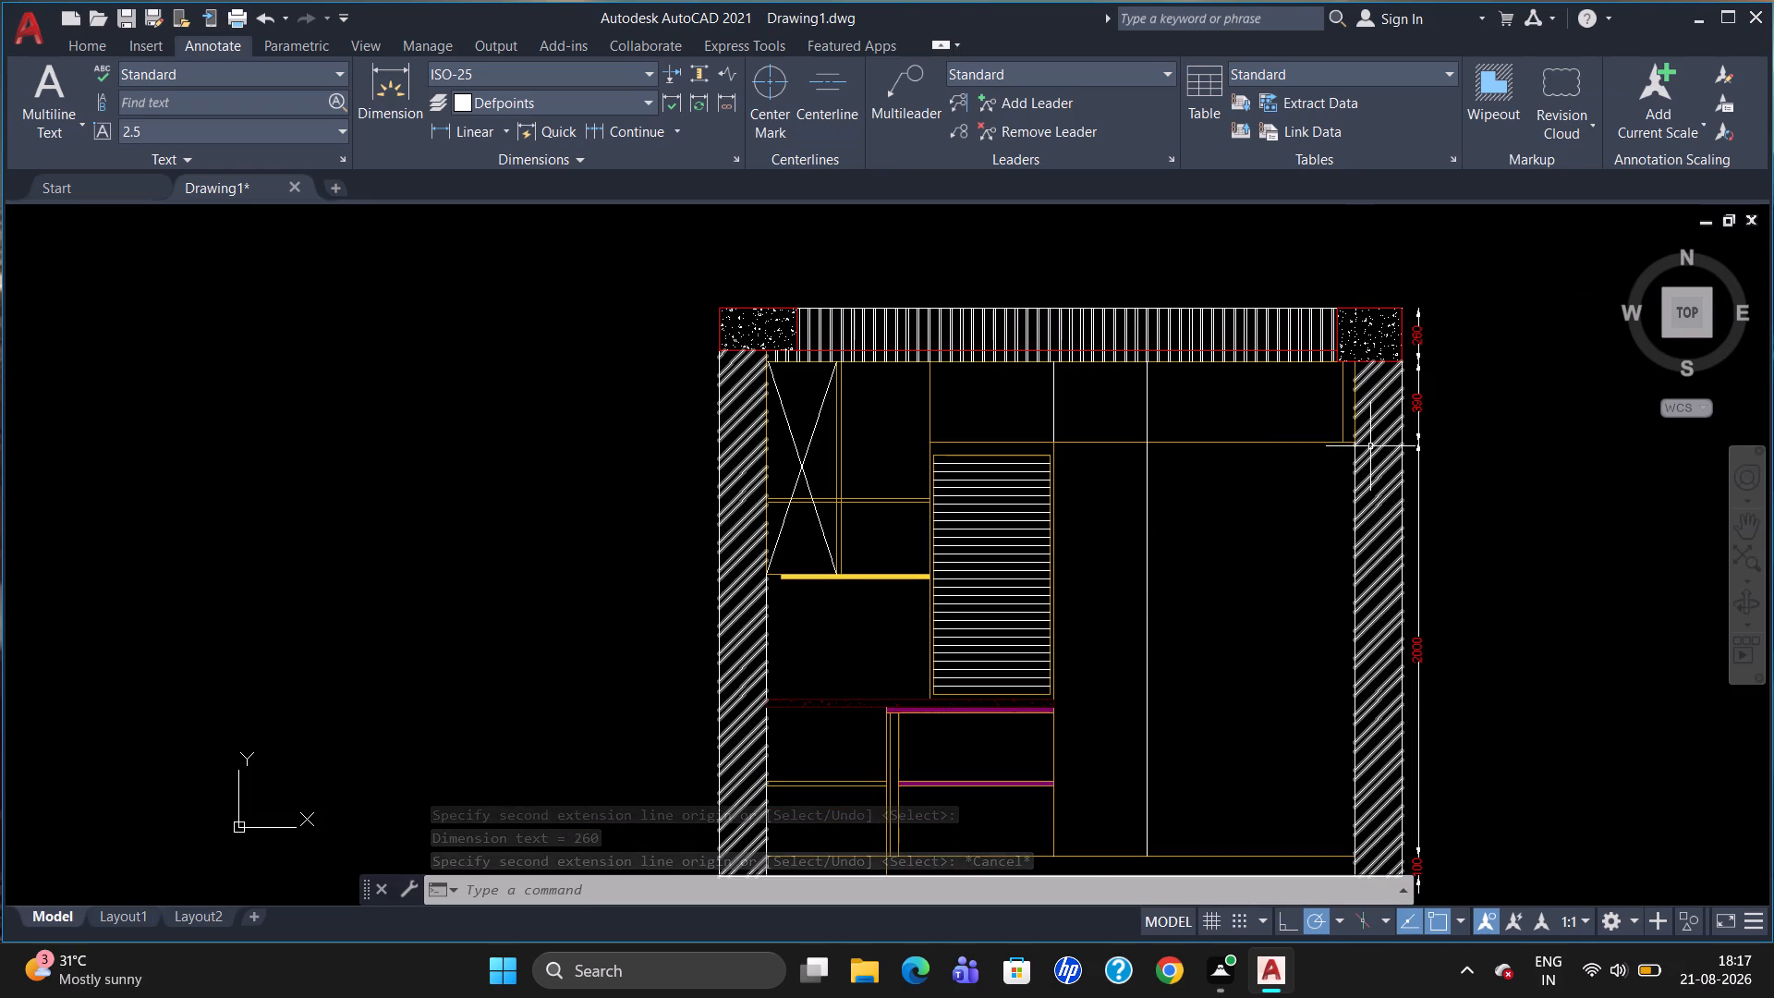
text(DLI)
key(Return)
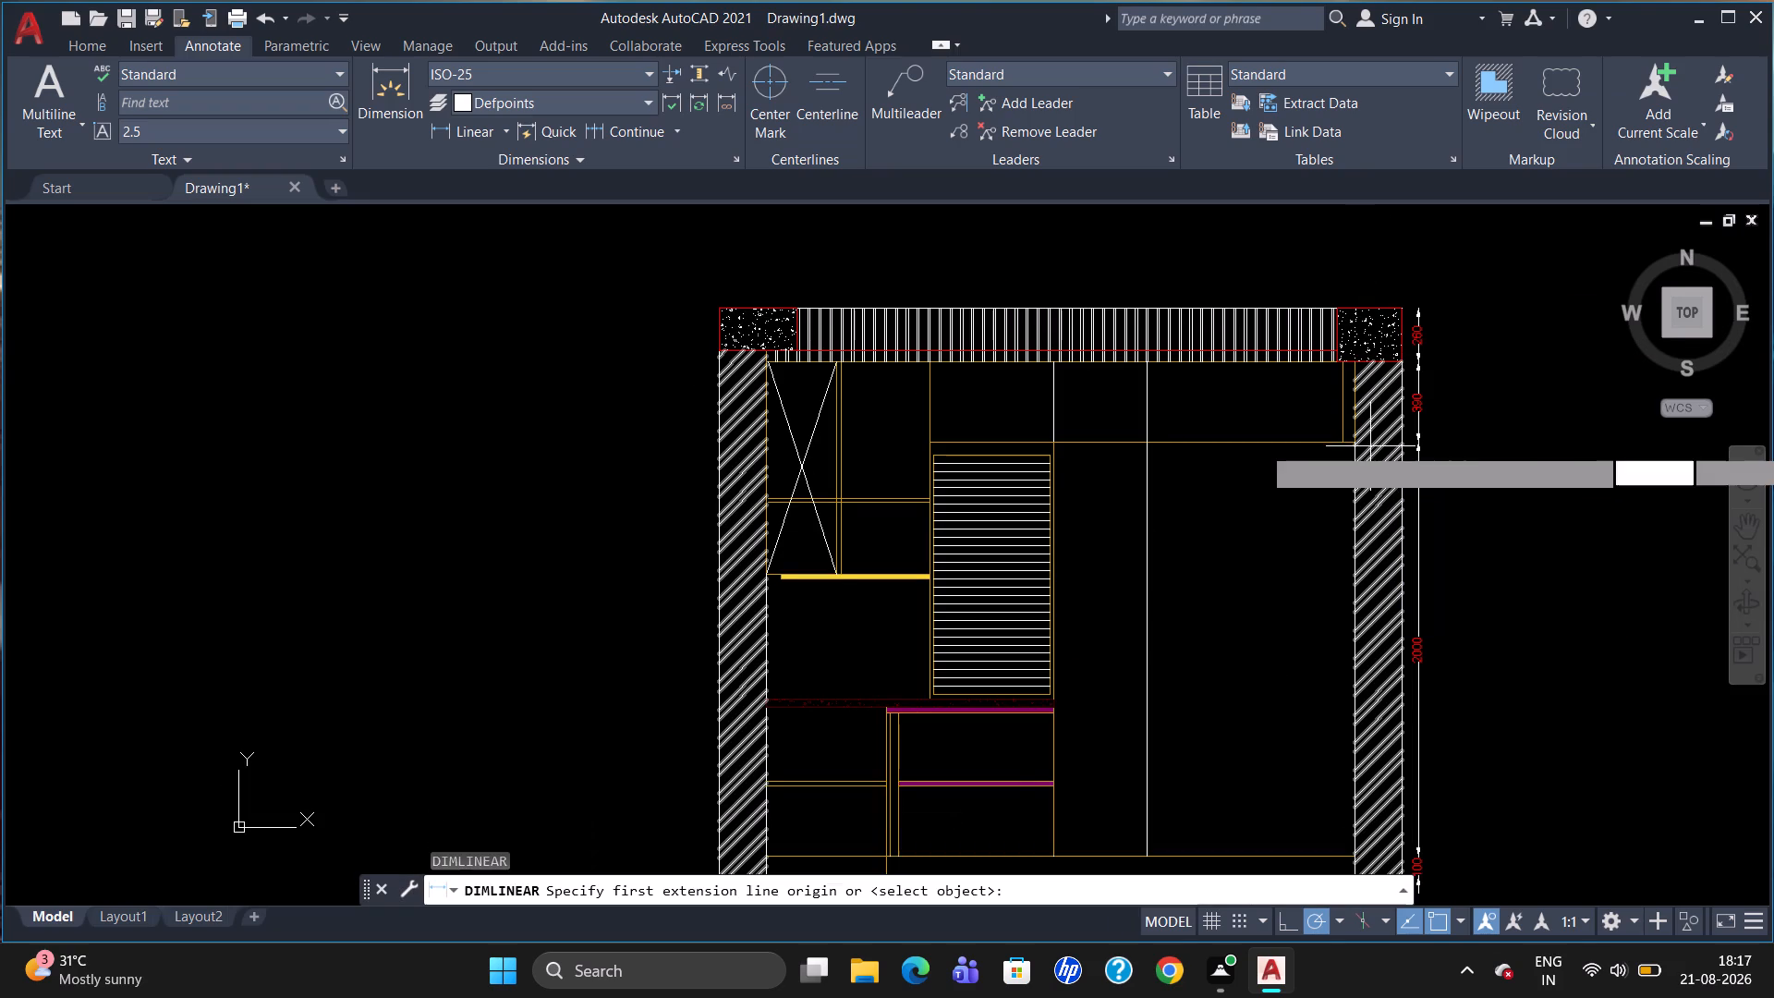
click(1343, 363)
click(1354, 363)
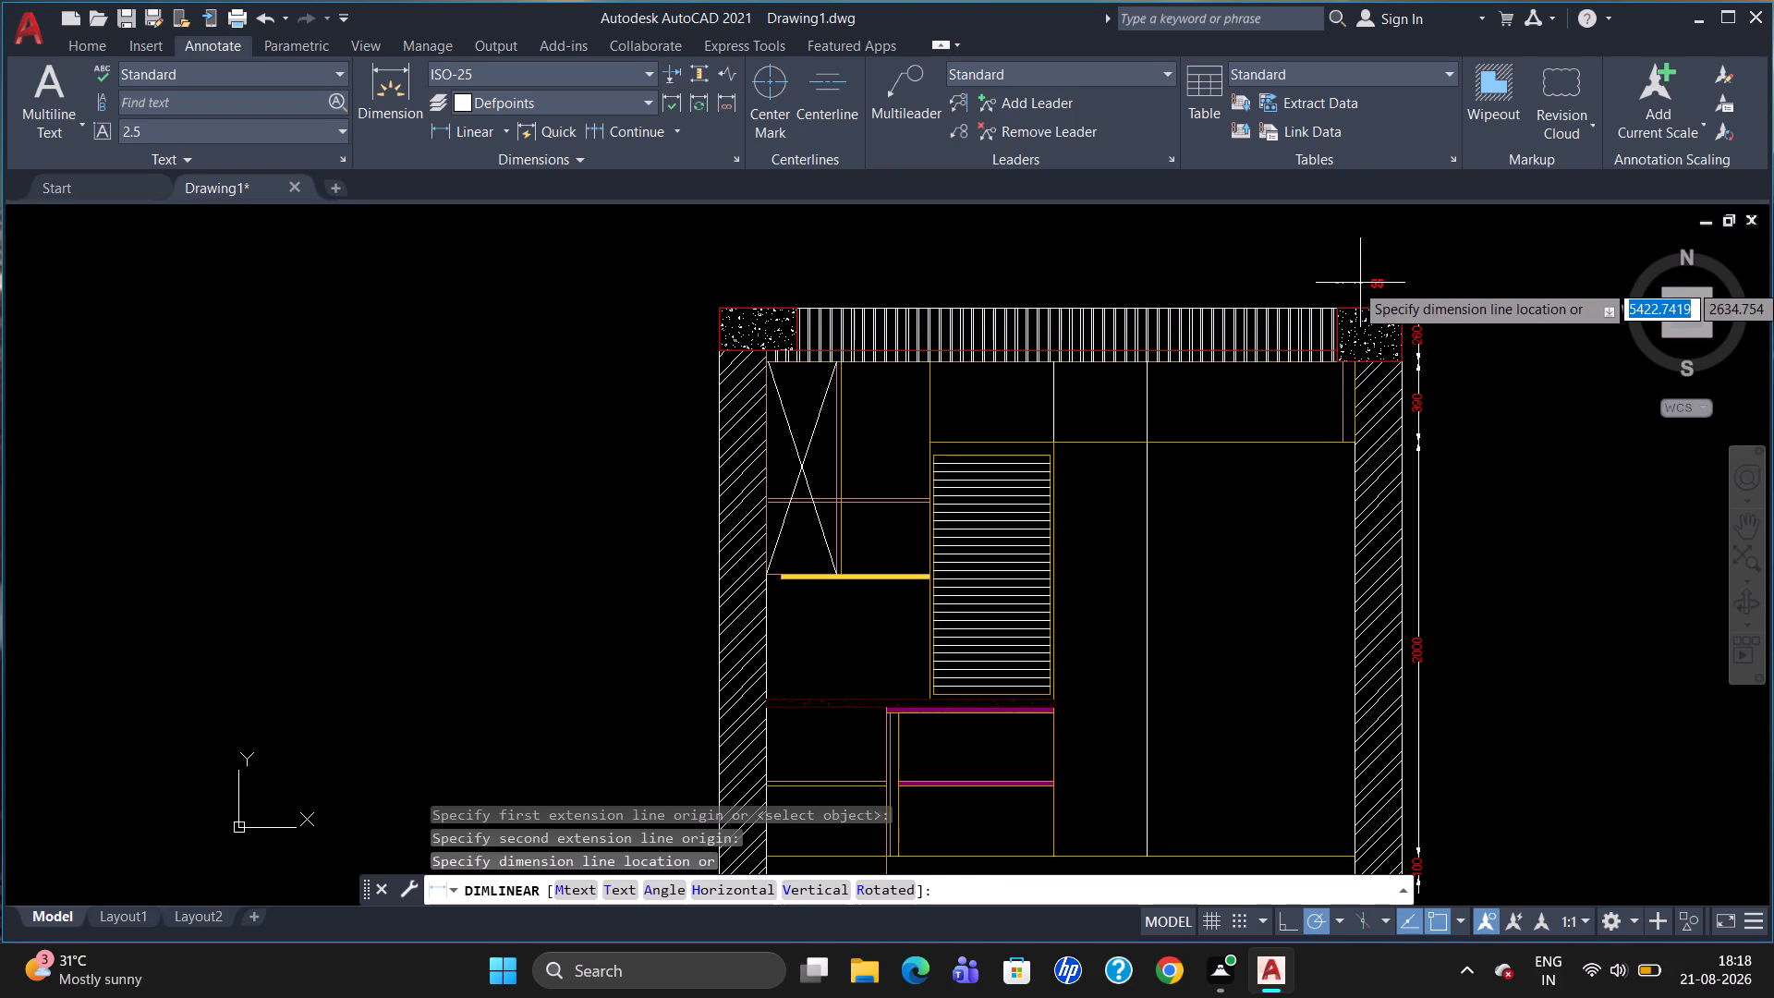
click(1360, 288)
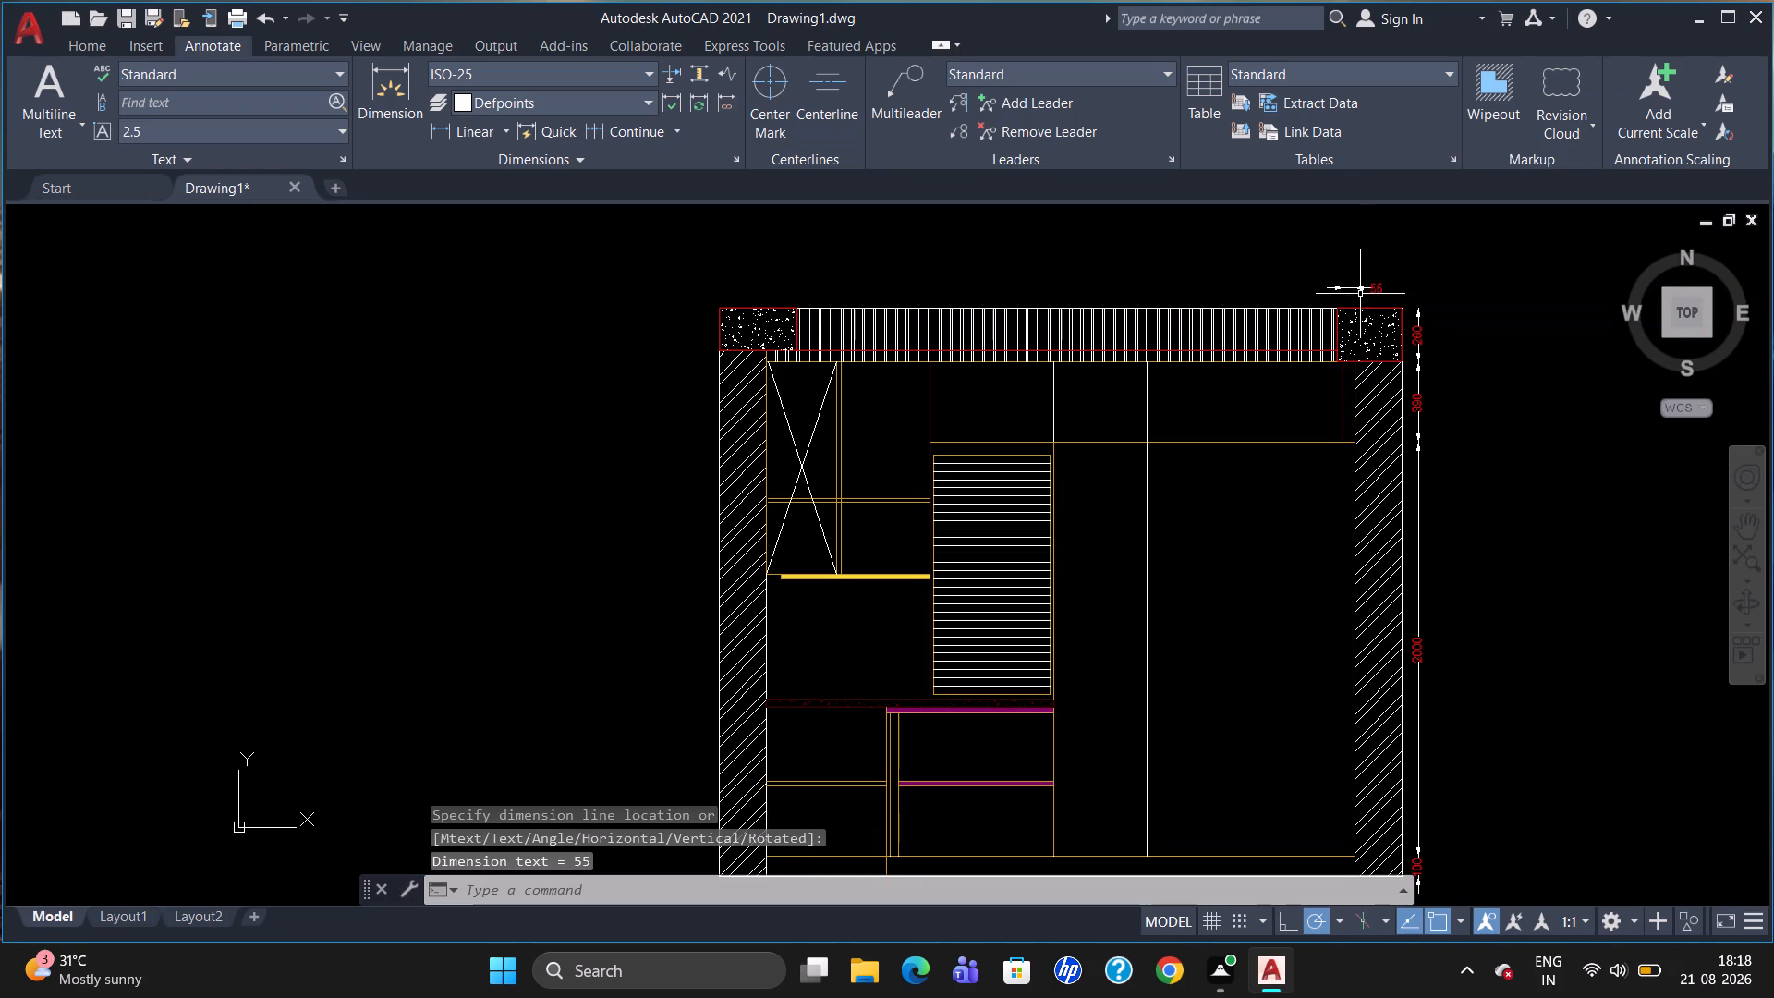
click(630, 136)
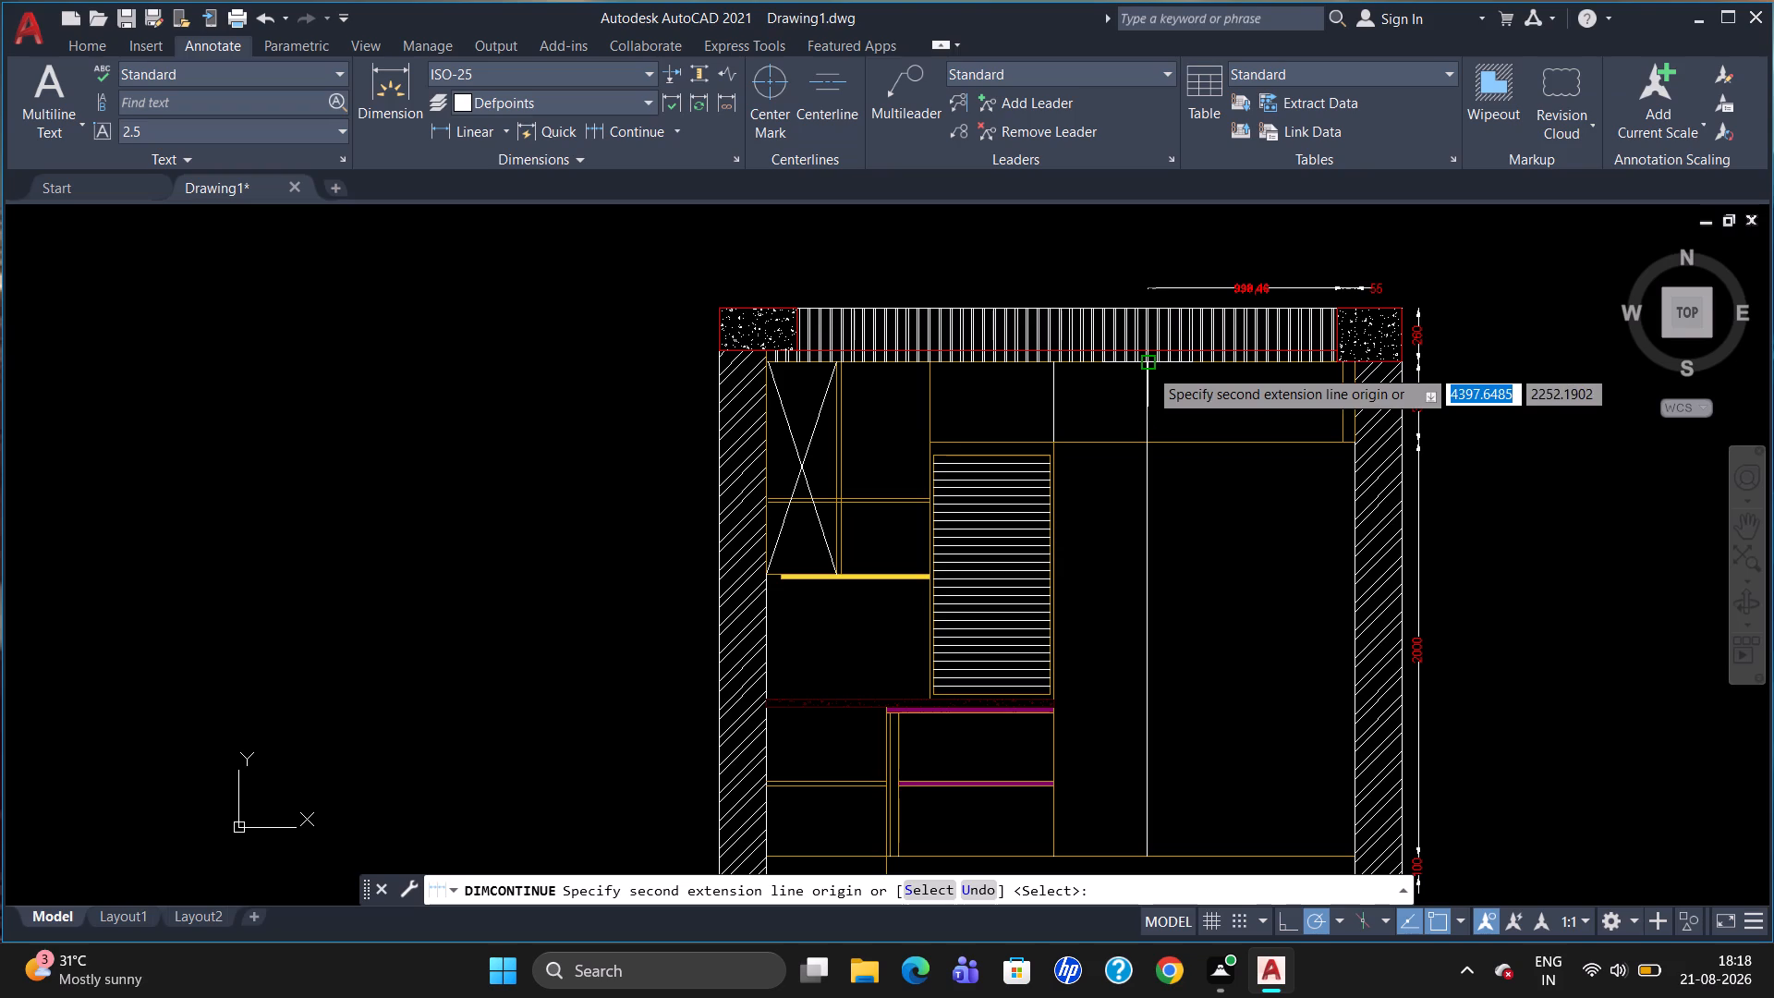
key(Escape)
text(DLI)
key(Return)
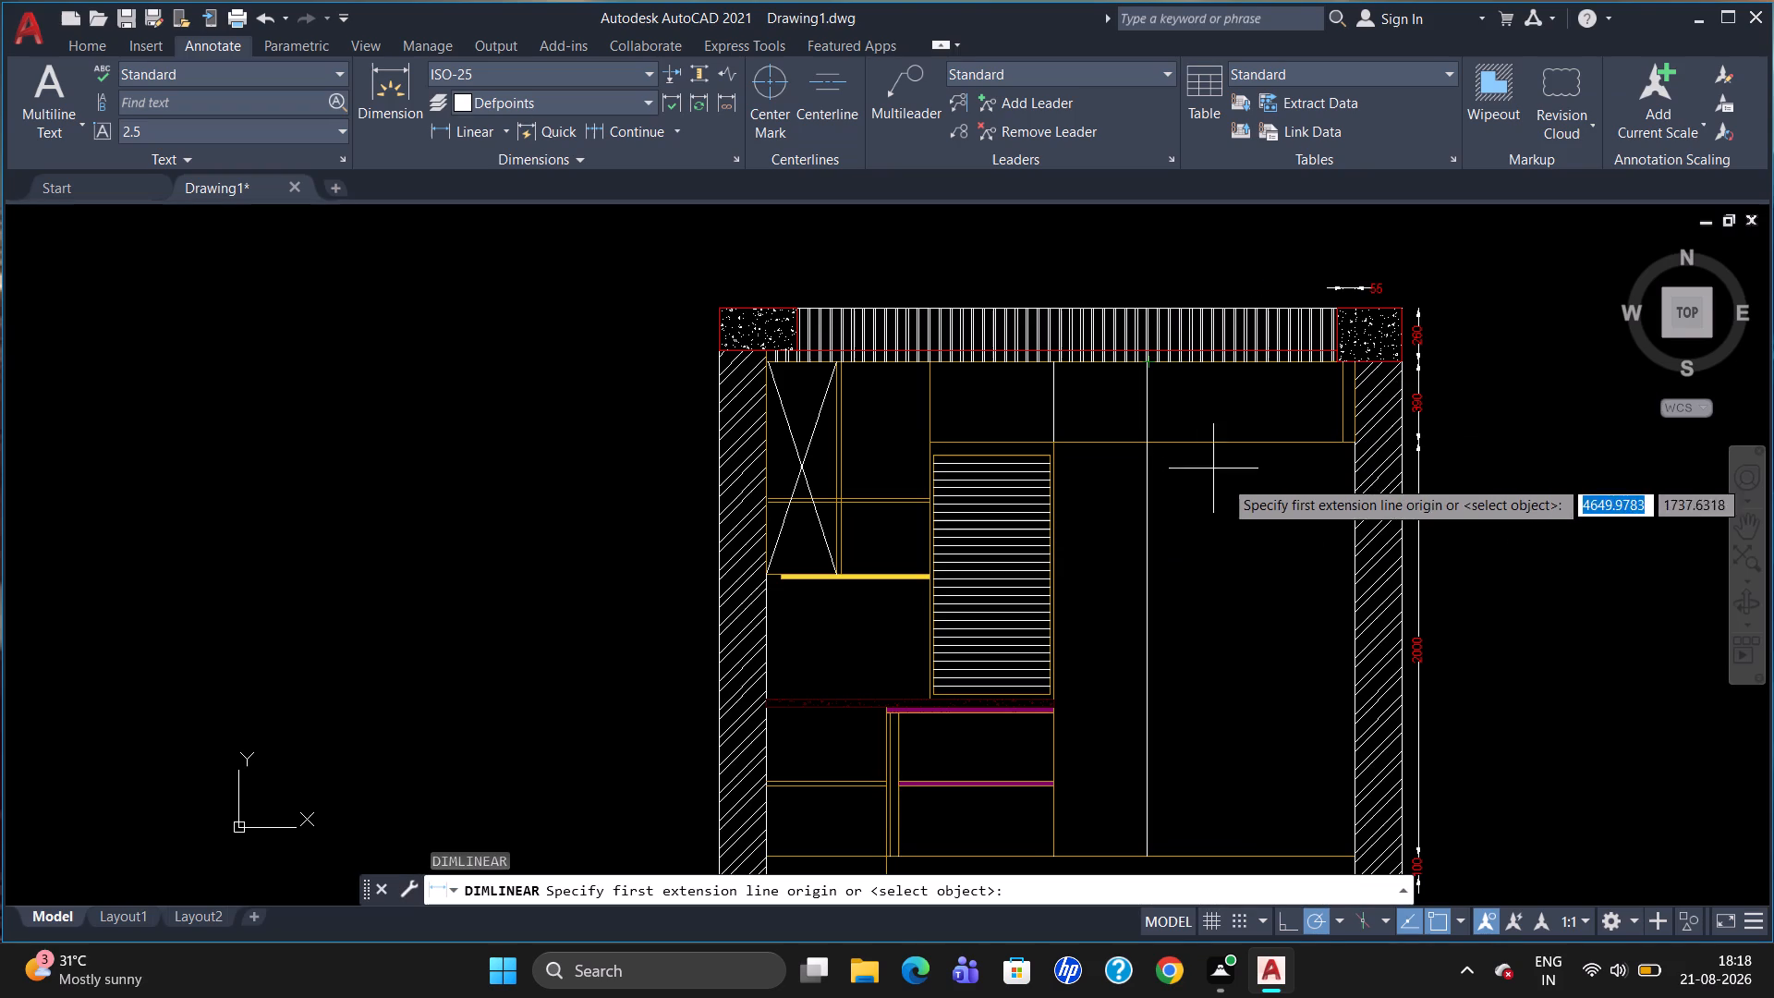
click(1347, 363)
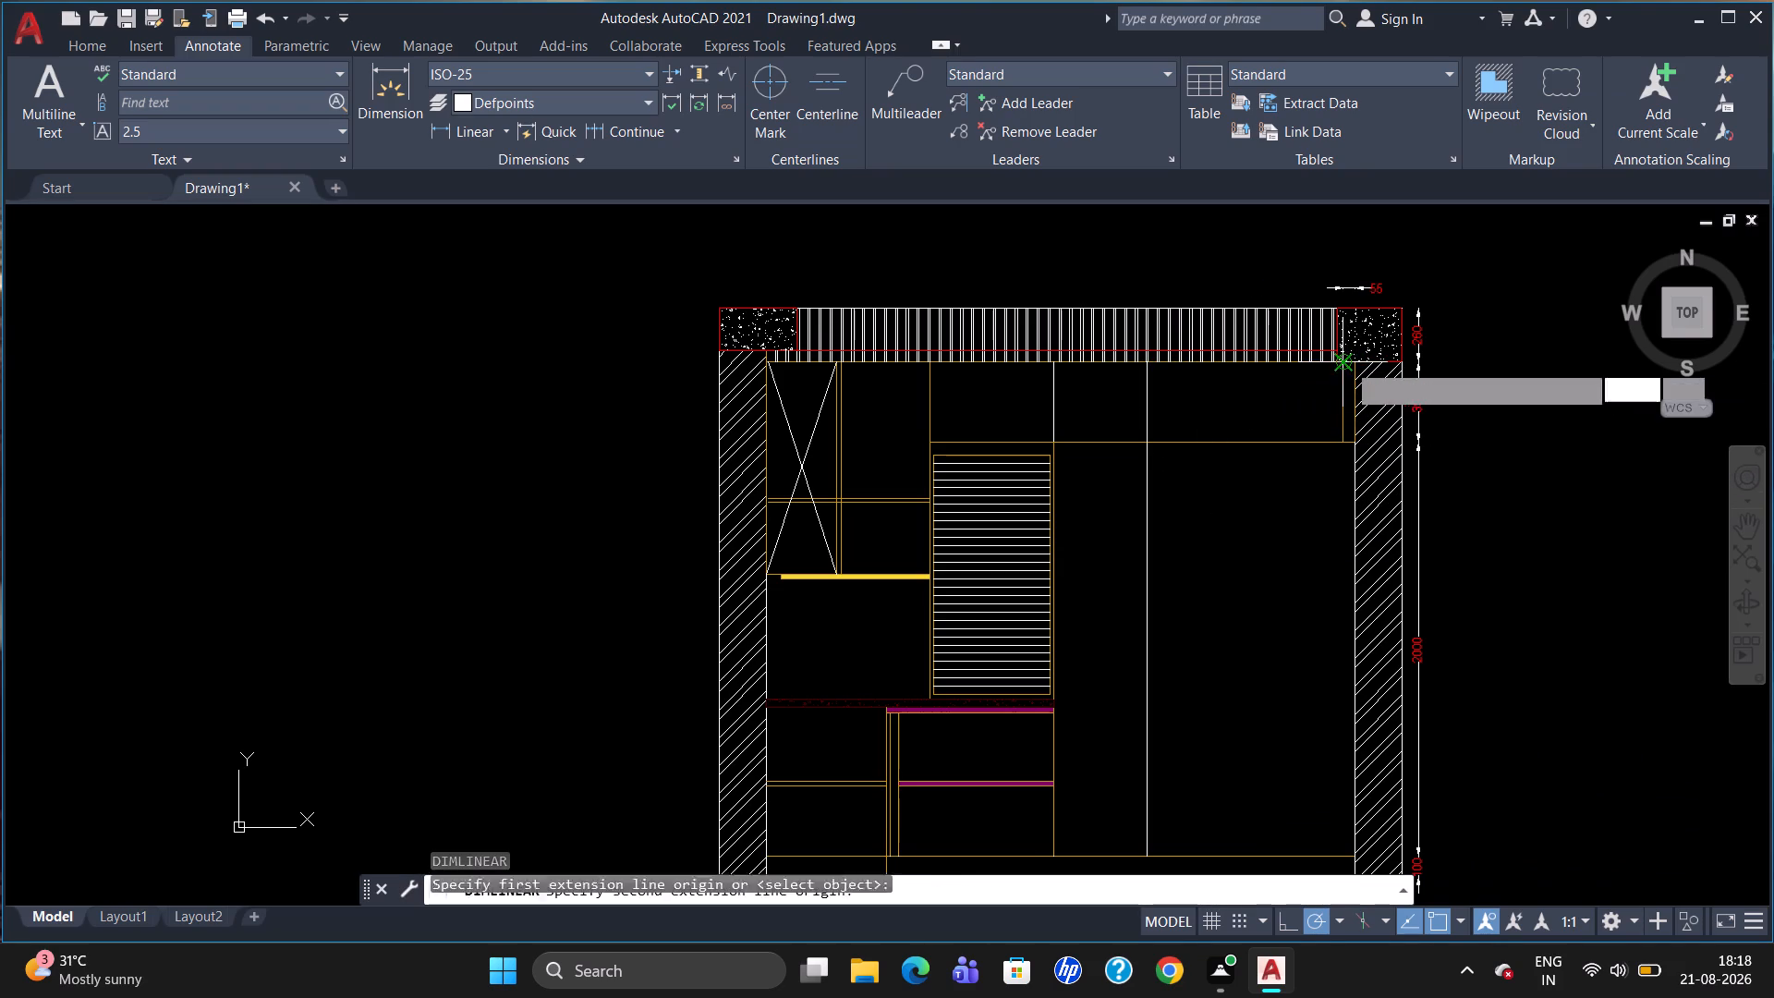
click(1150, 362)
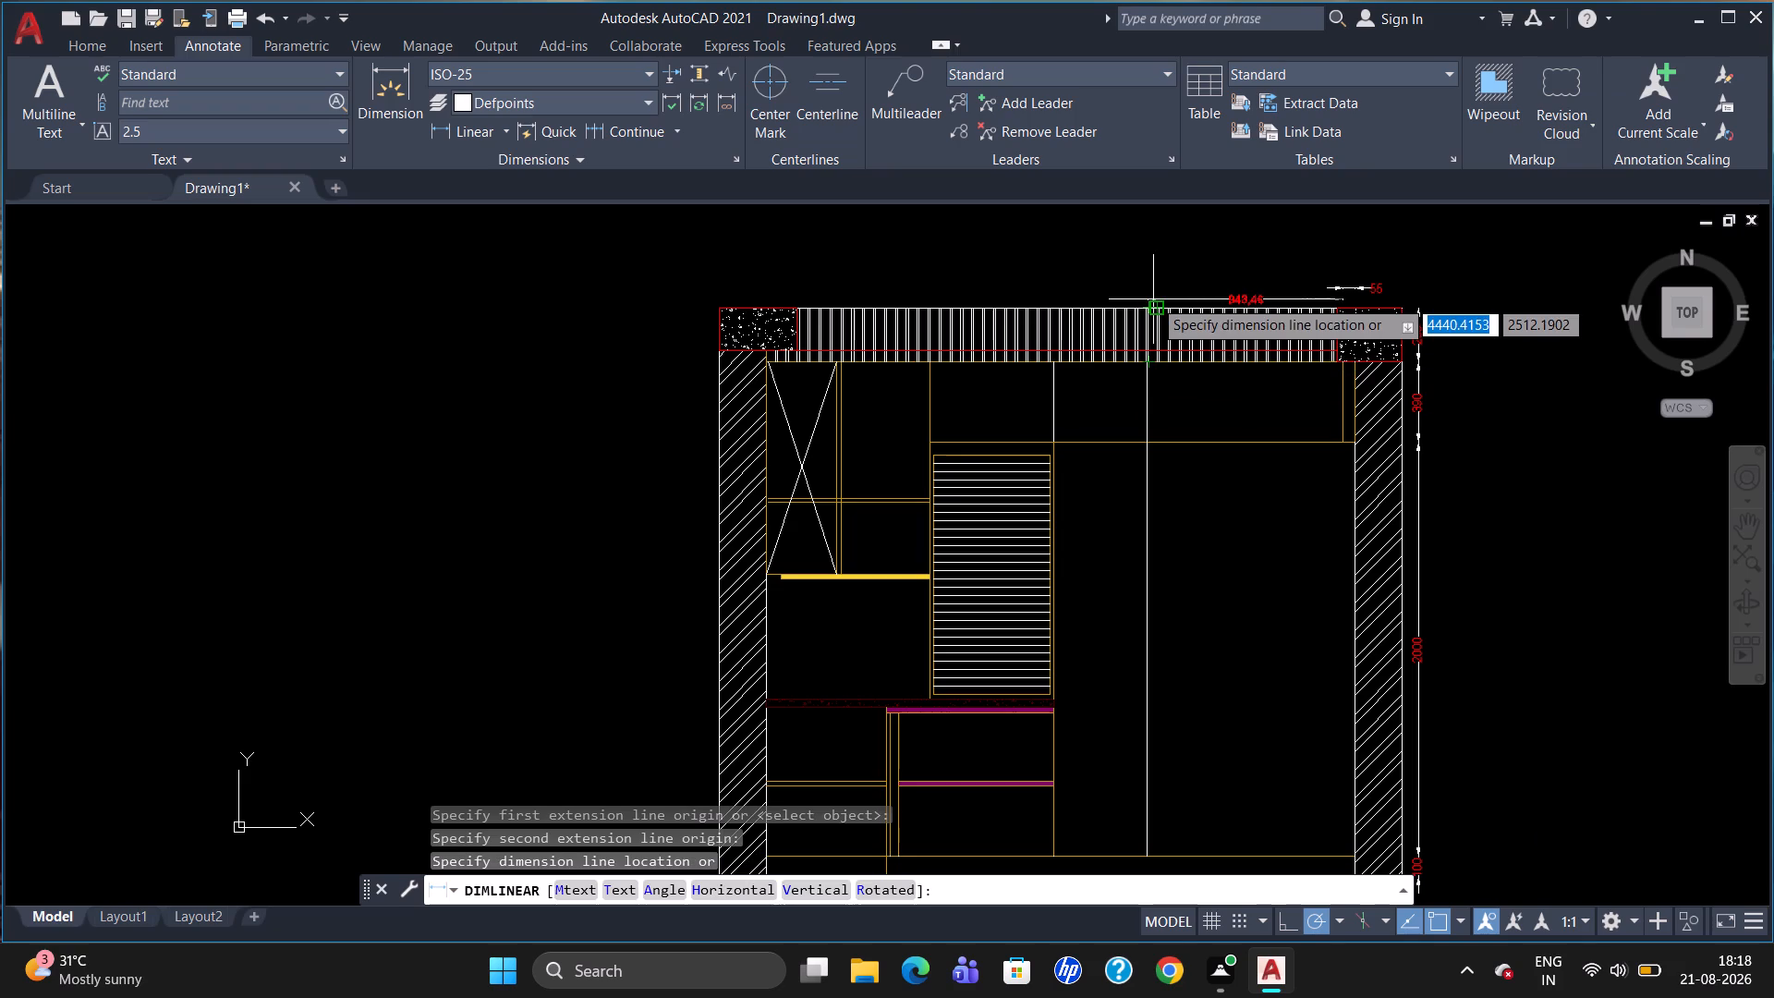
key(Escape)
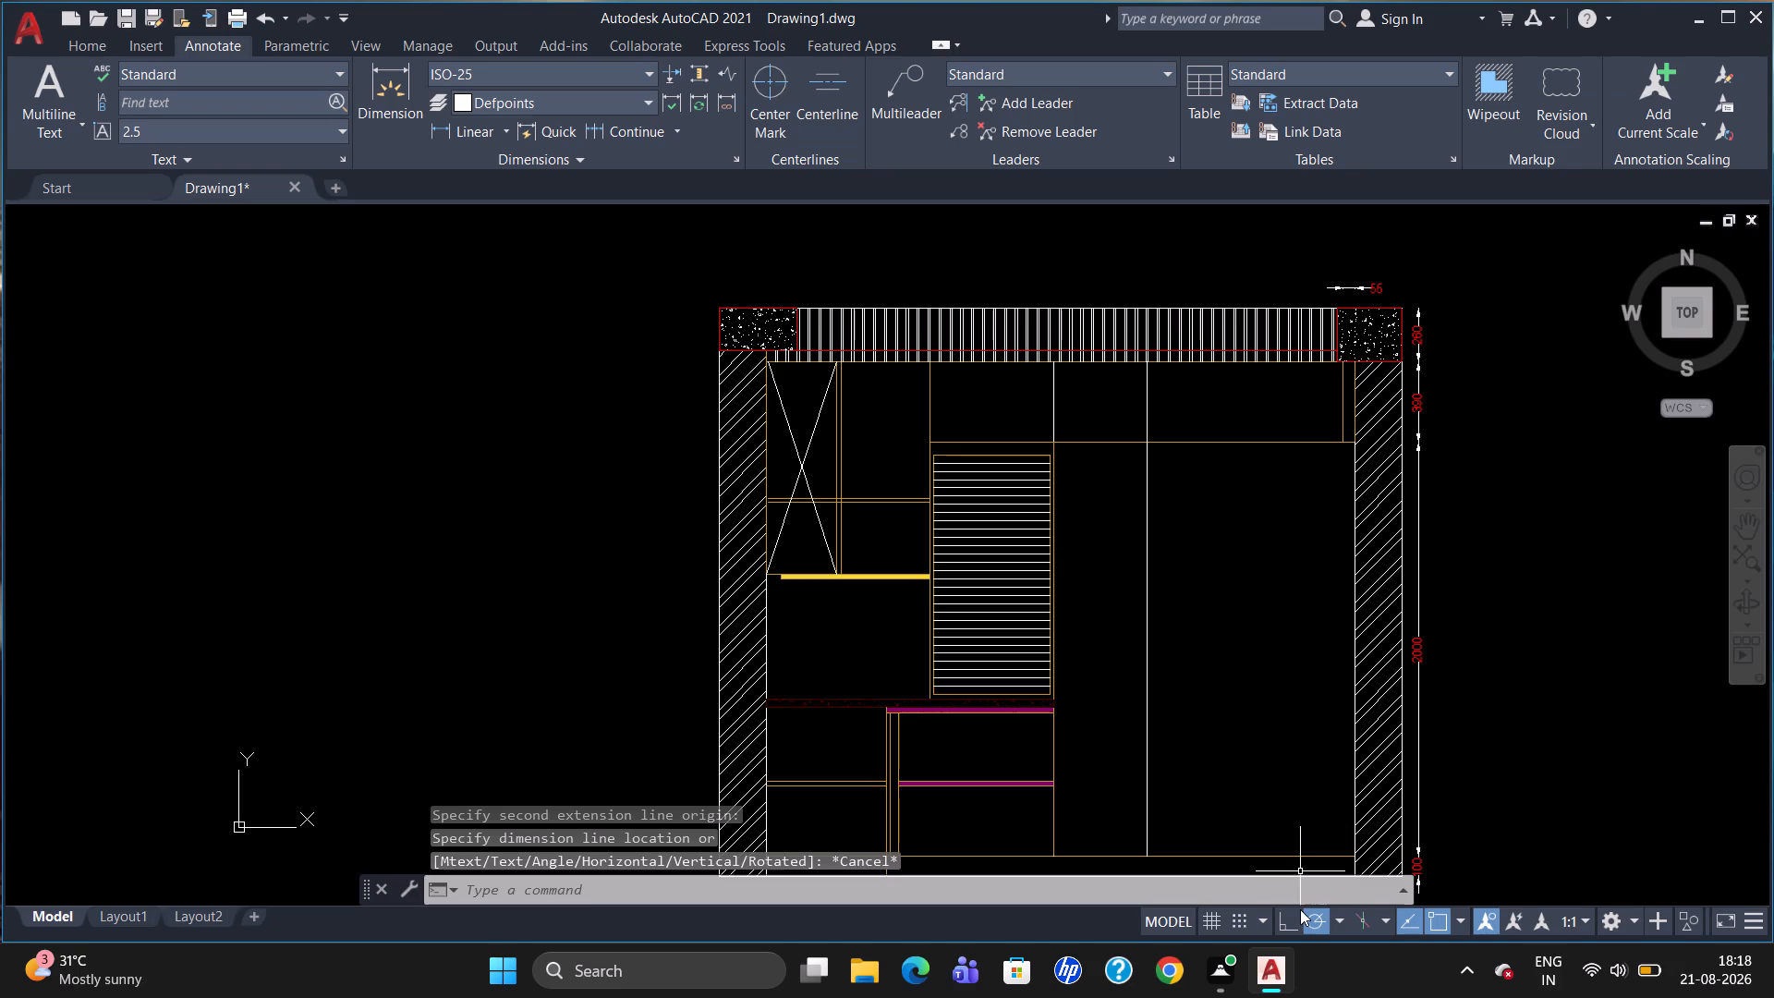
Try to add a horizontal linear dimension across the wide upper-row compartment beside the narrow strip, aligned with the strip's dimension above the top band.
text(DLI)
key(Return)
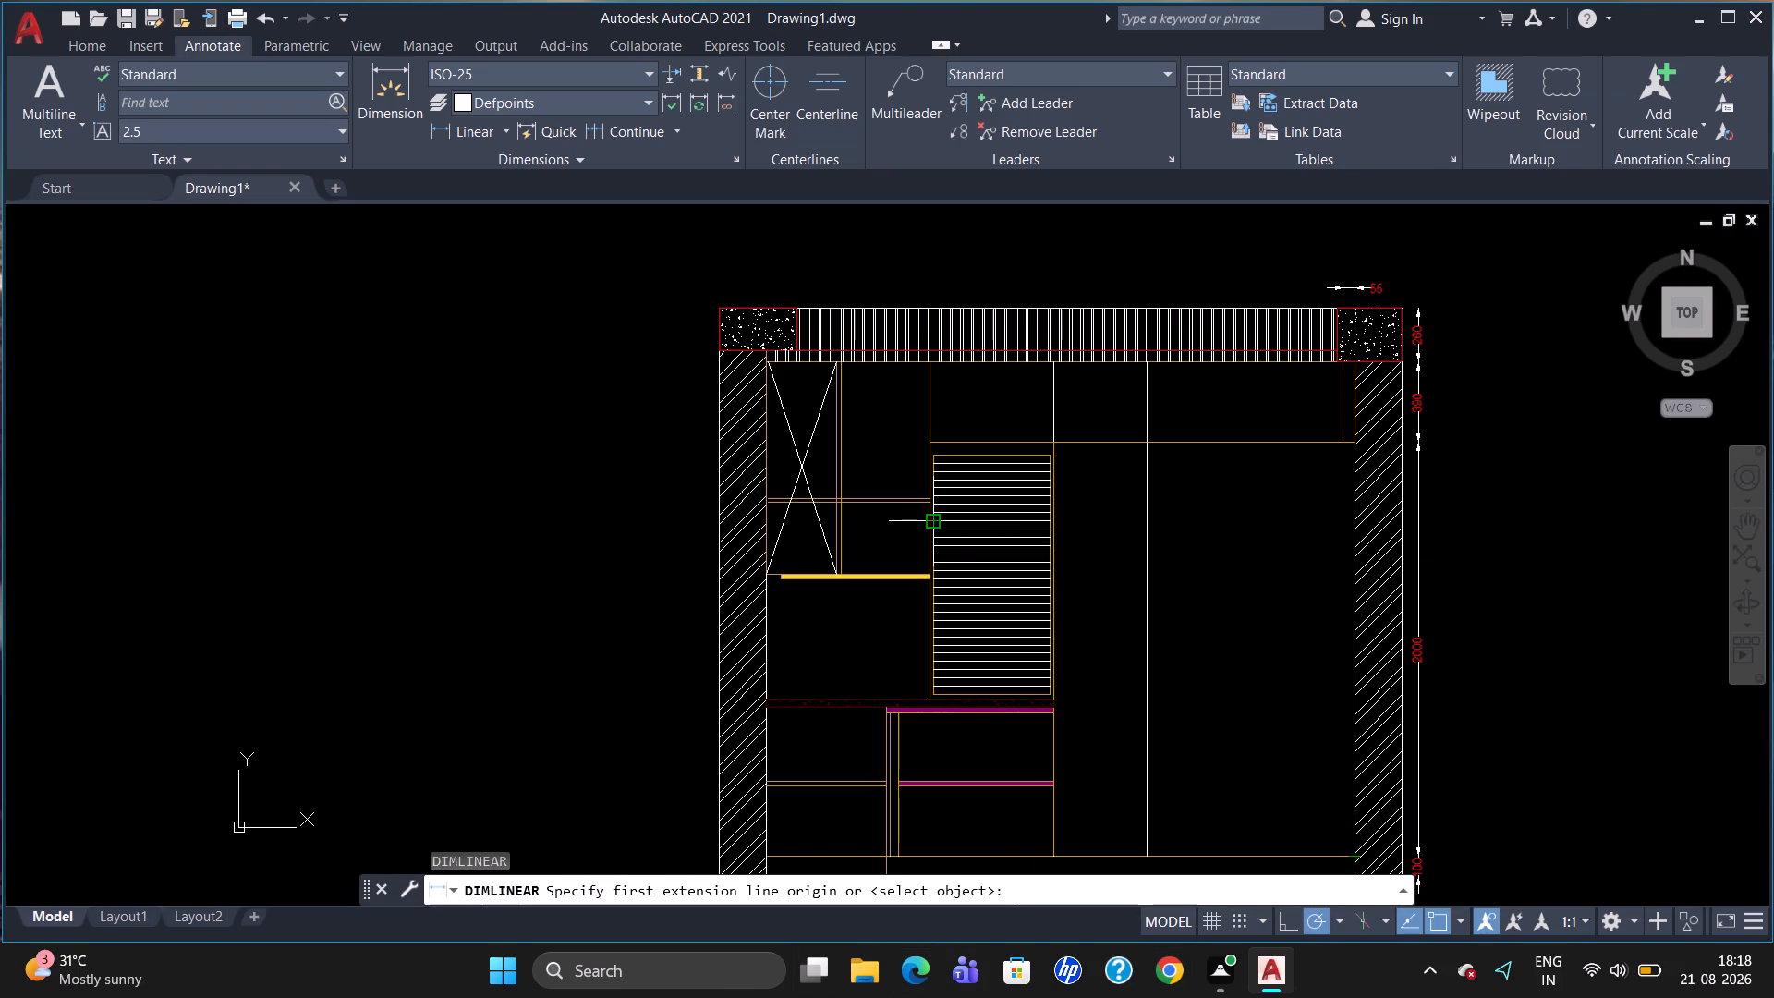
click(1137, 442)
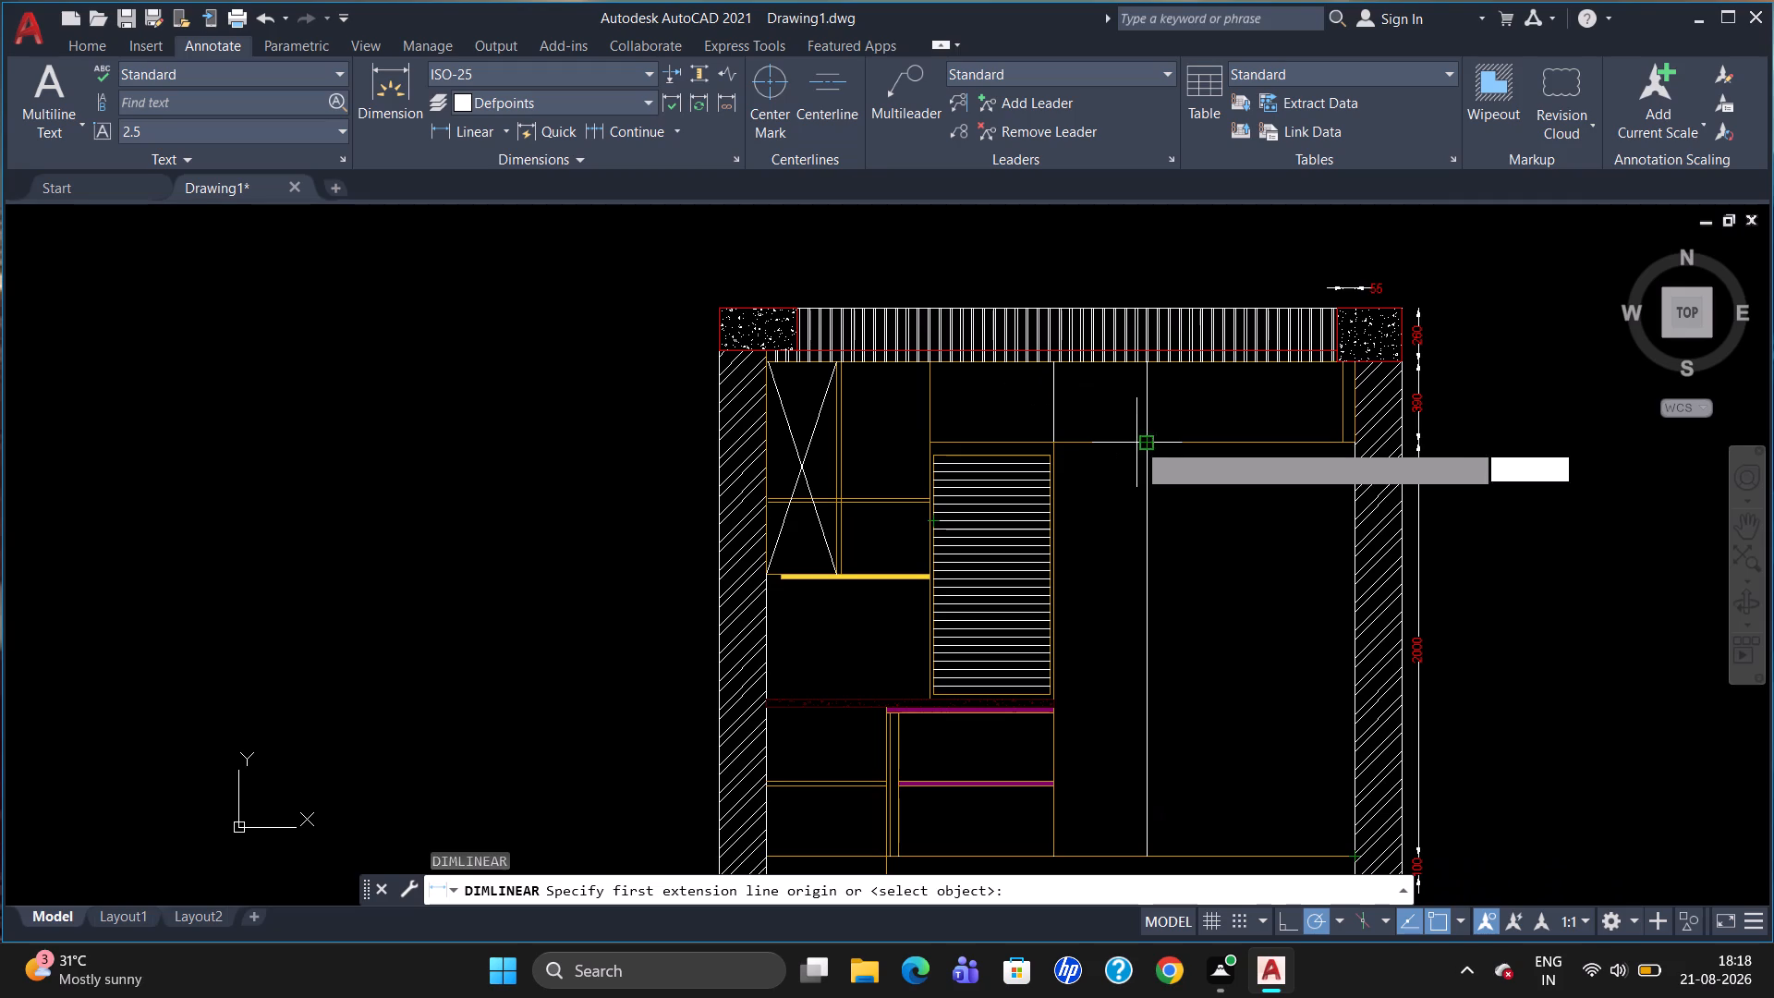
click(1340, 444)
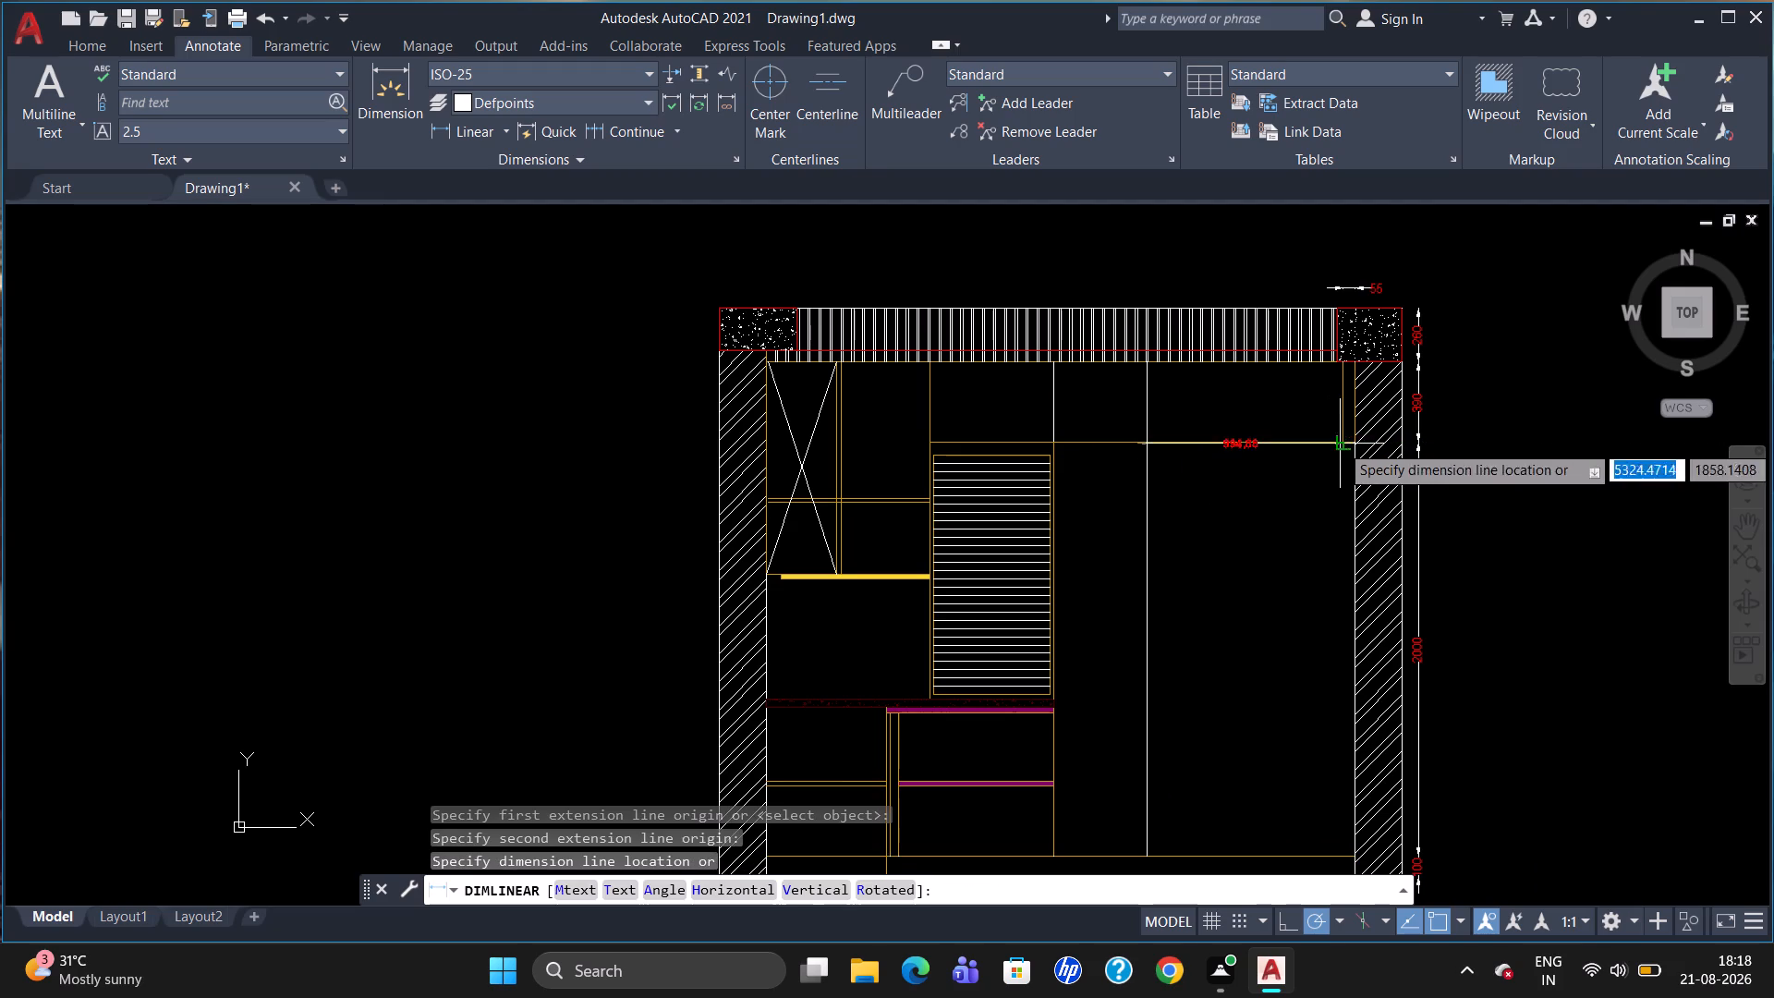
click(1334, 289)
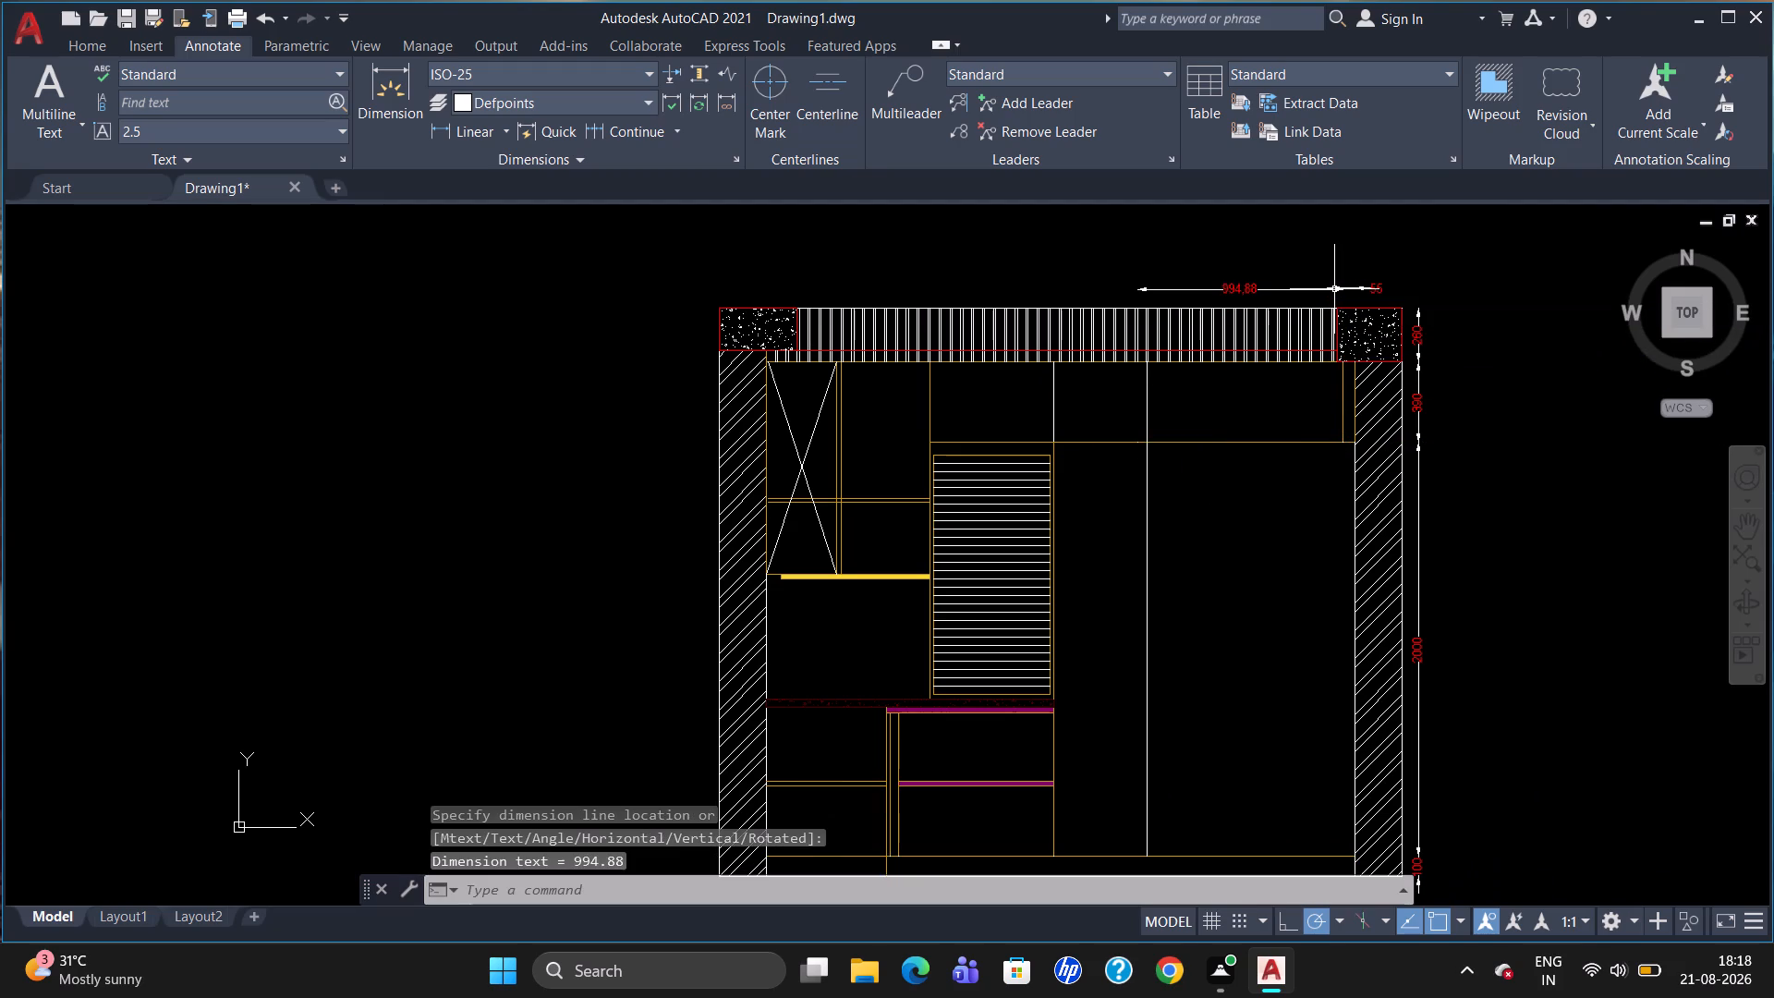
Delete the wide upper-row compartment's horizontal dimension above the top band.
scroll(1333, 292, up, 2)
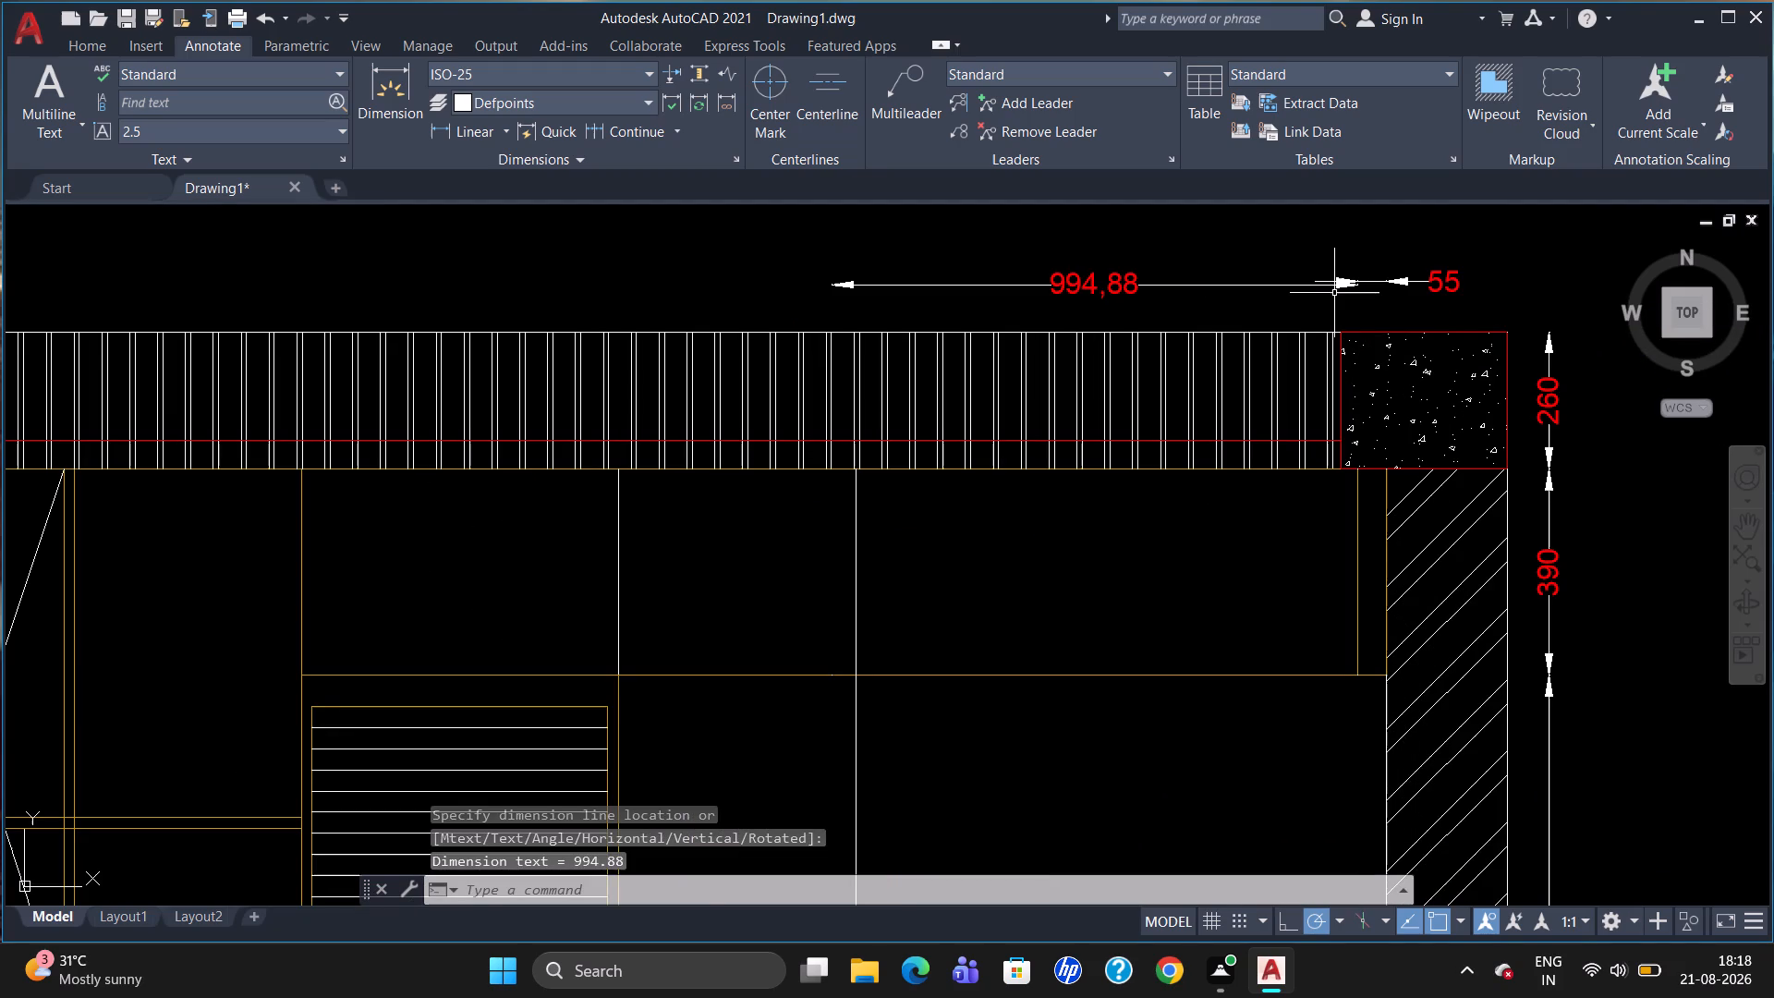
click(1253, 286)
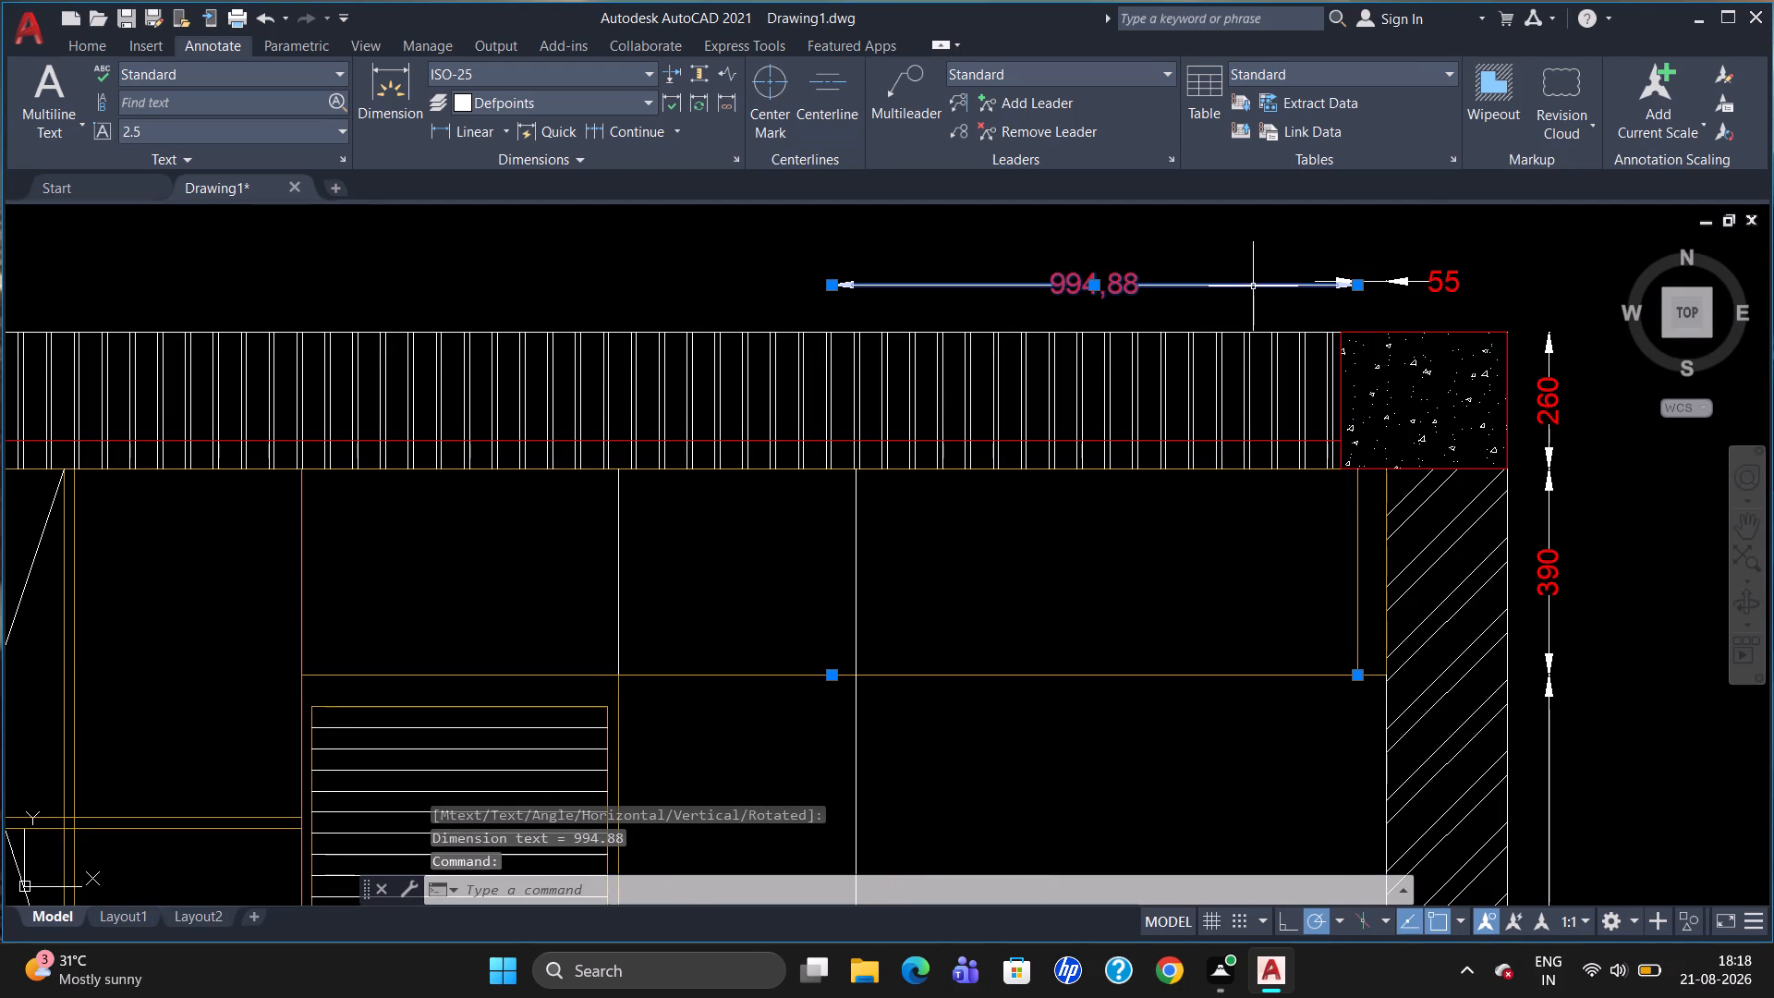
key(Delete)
Add a horizontal linear dimension from the narrow strip's inner line to the wide compartment's far divider, level with the strip's dimension above the top band.
text(DLI)
key(Return)
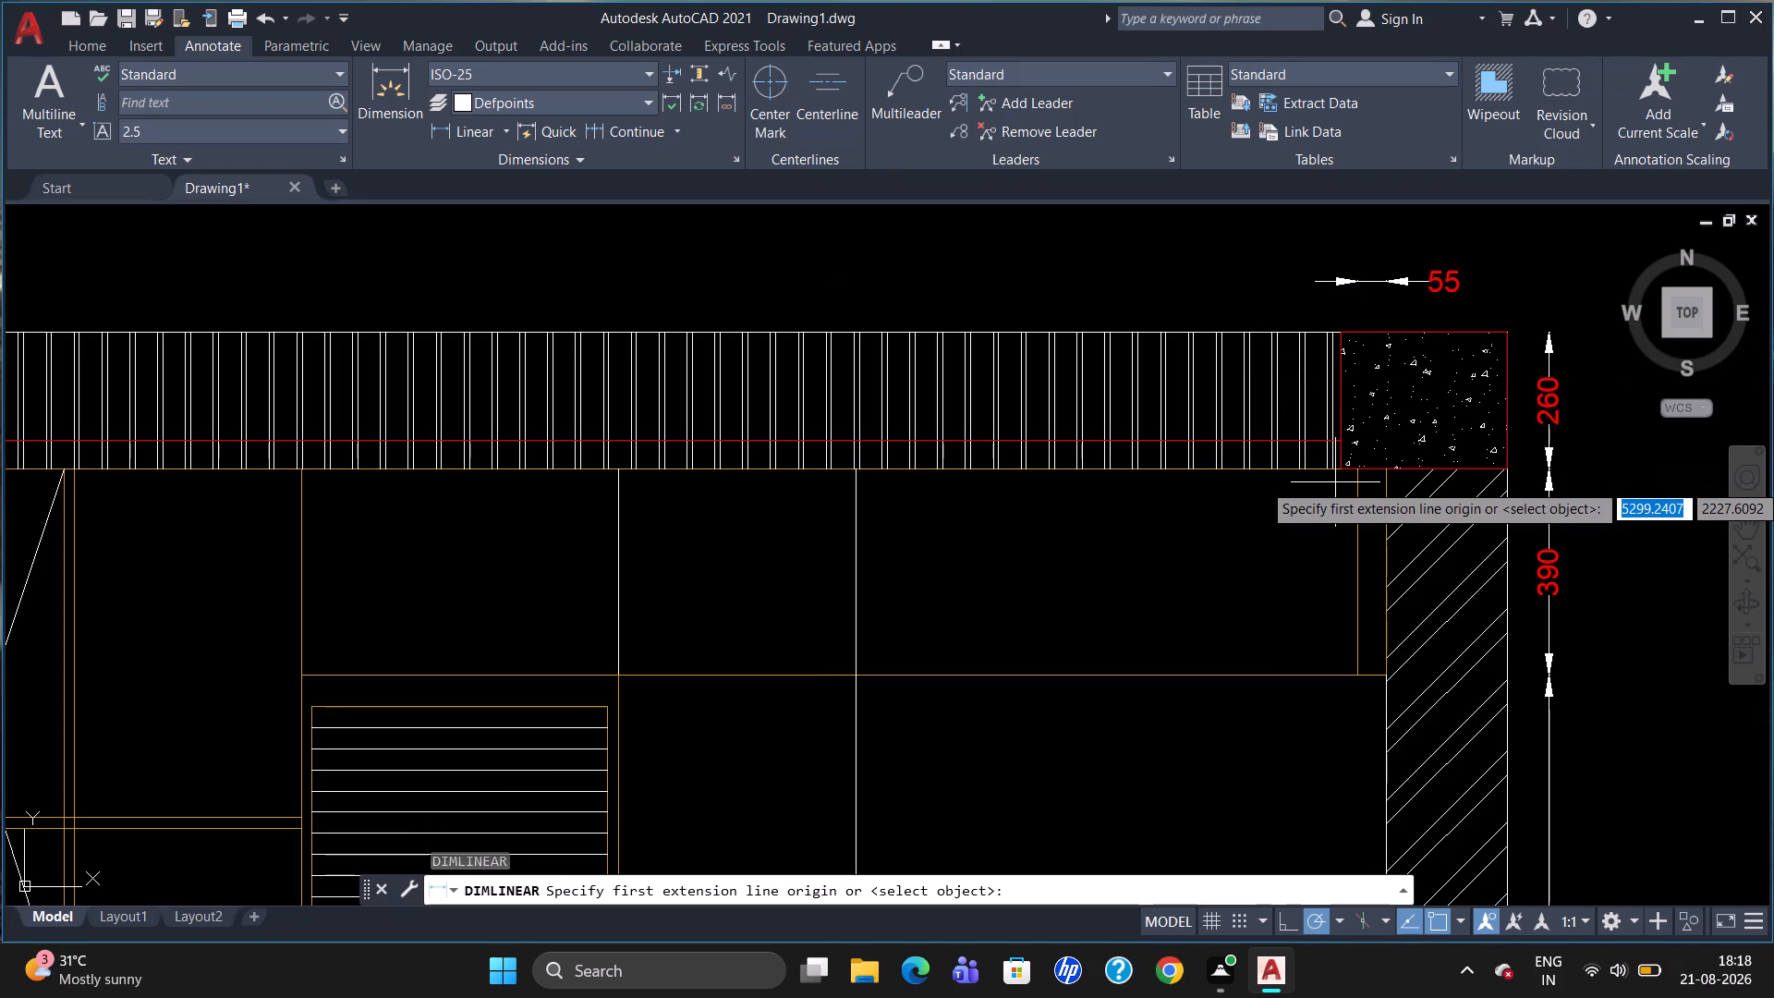
click(1360, 472)
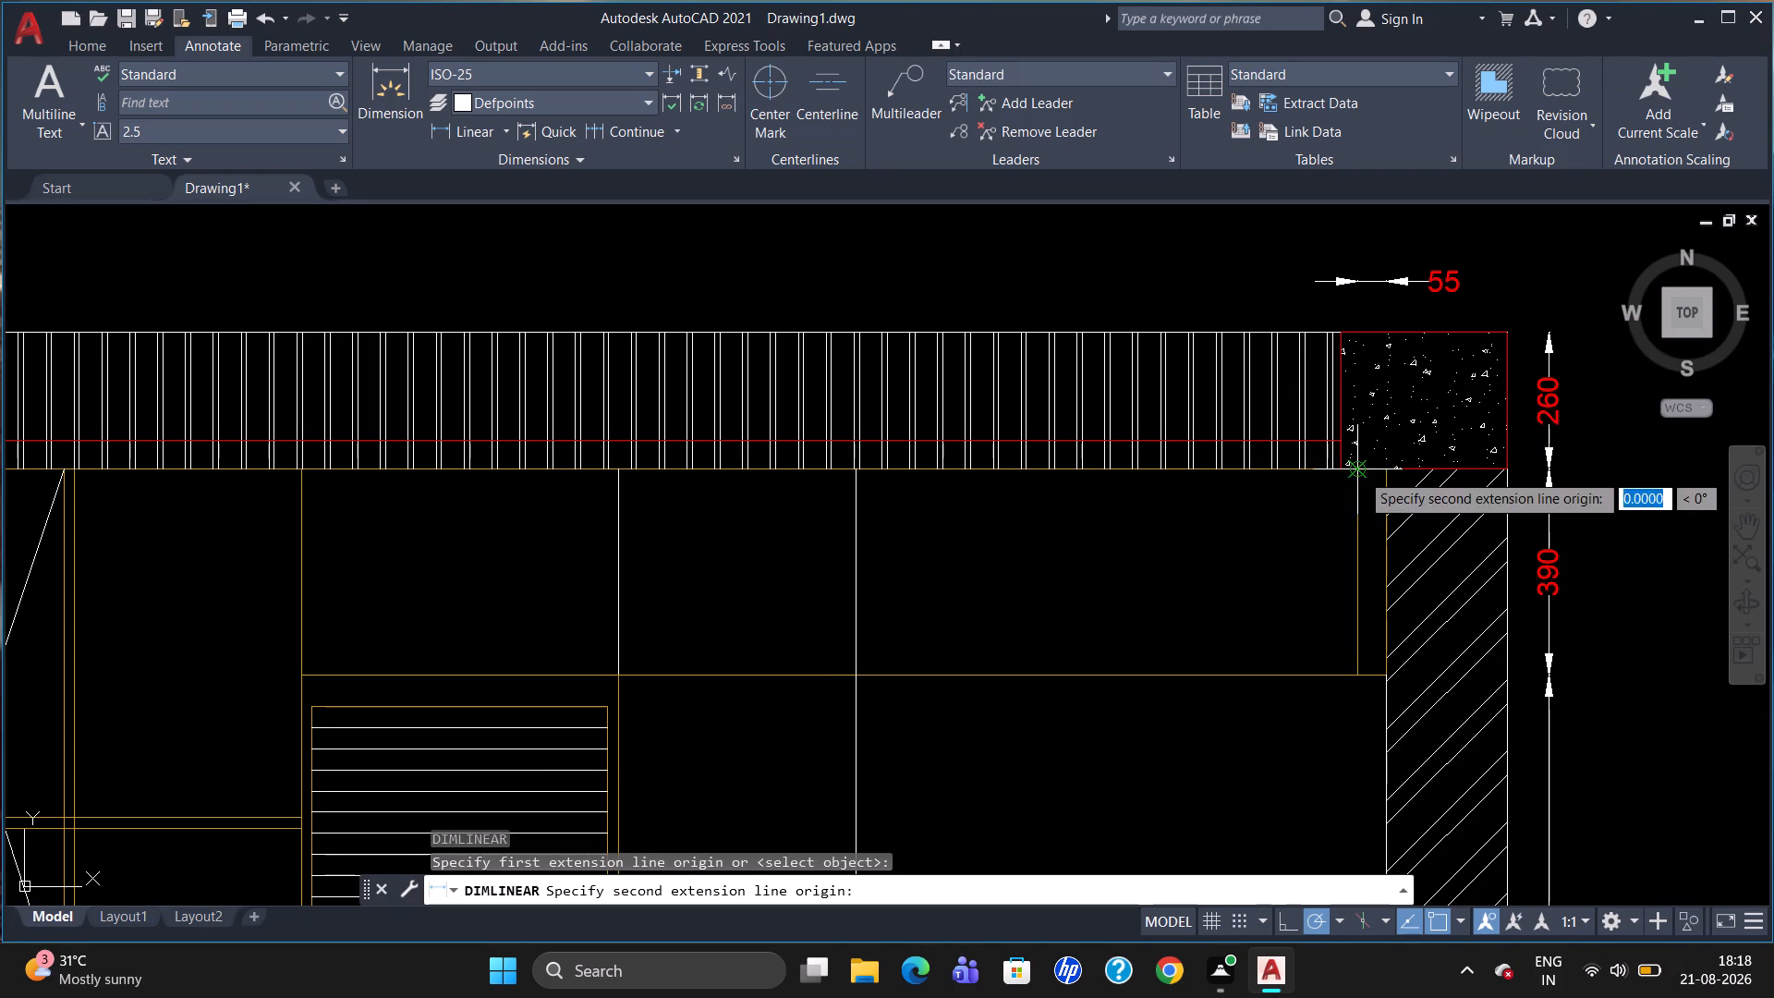
click(856, 468)
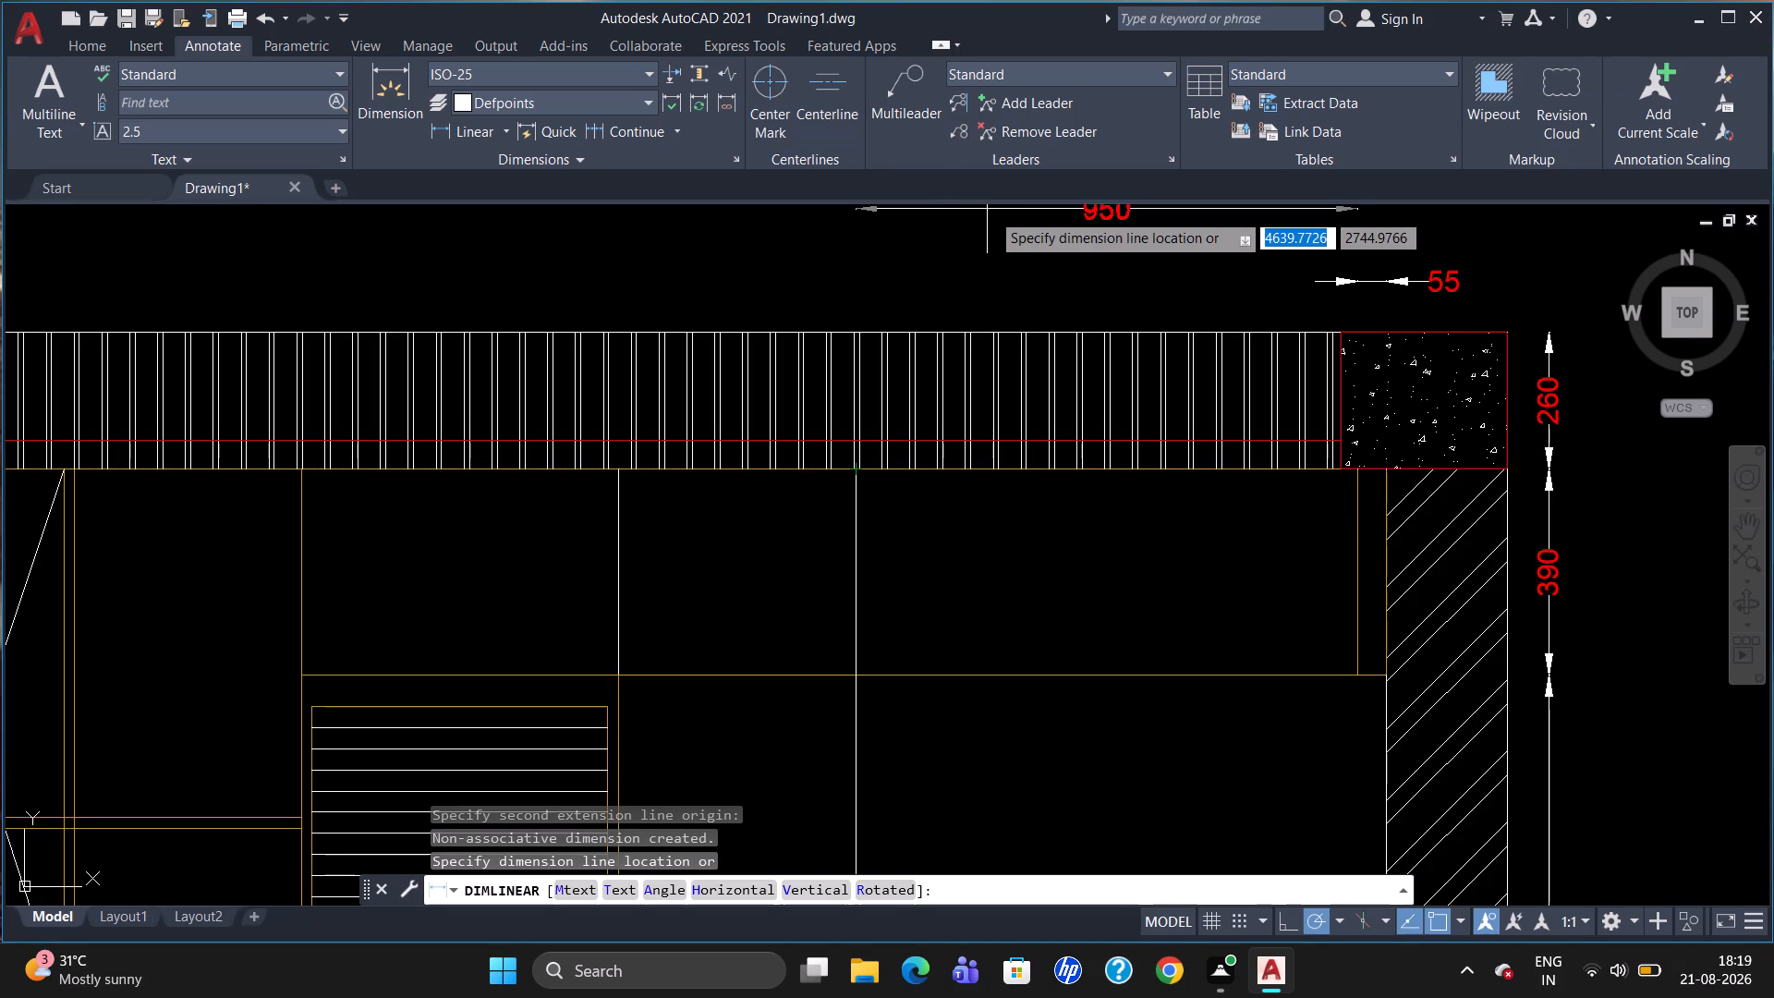
click(981, 281)
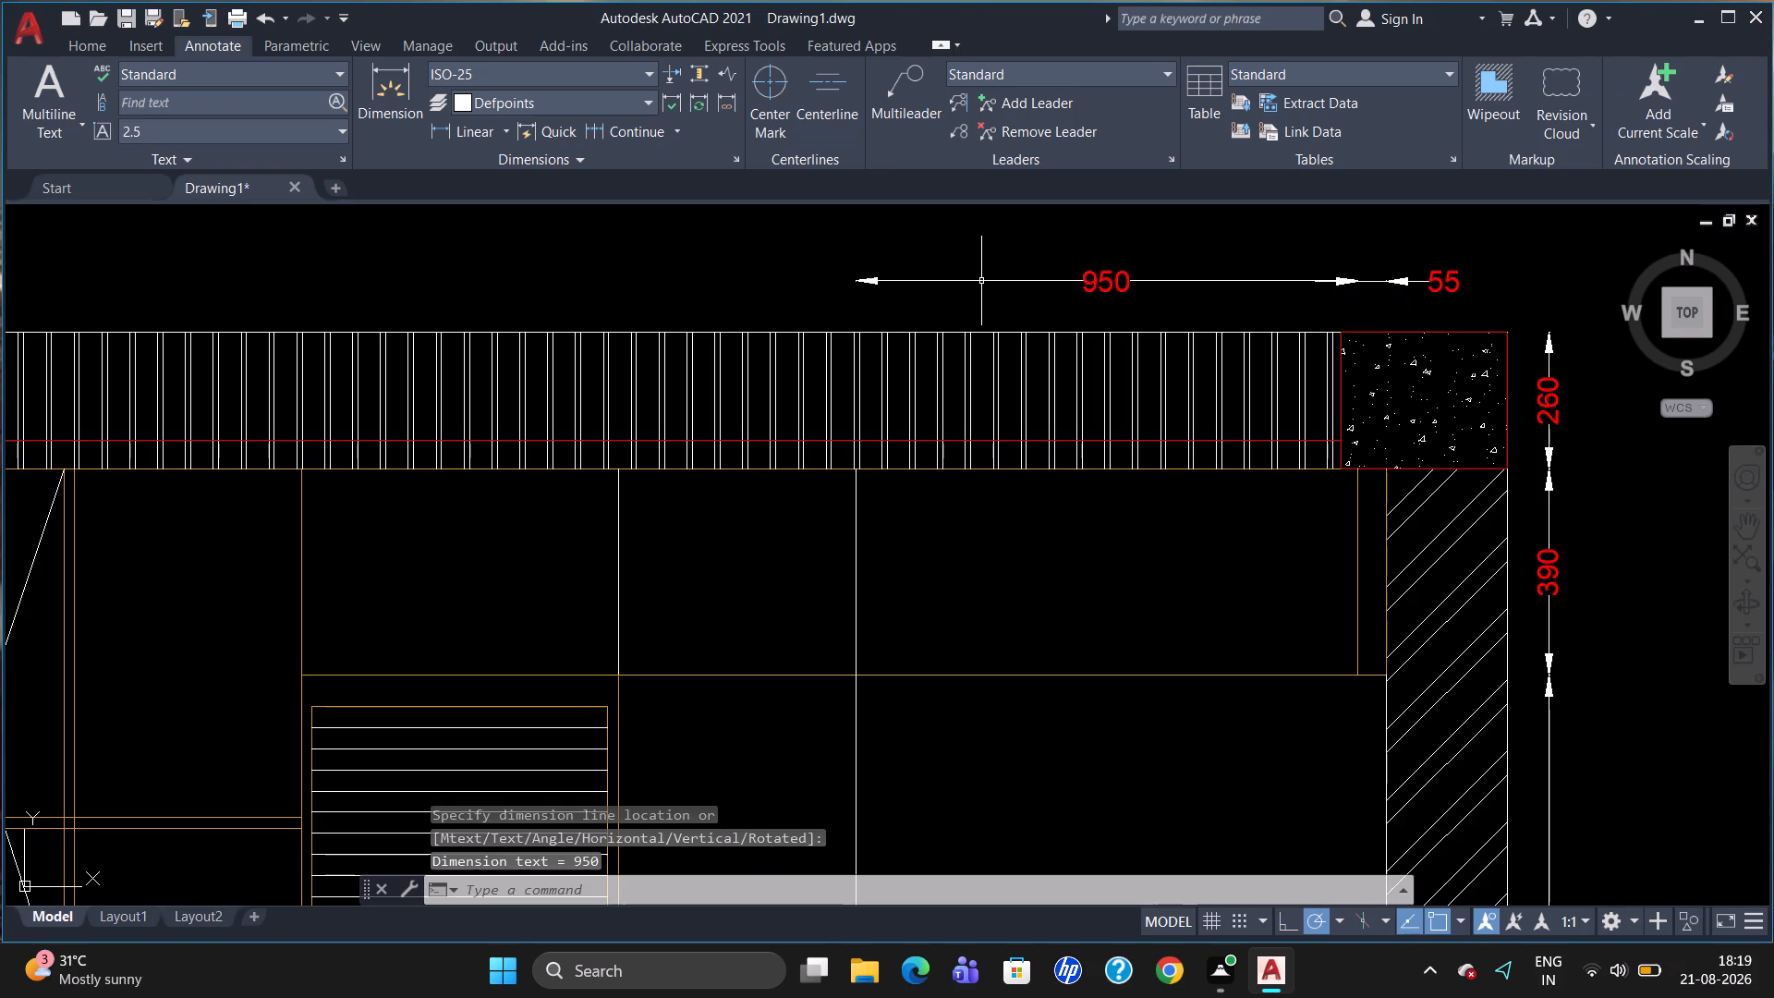
Continue the horizontal dimension chain above the top band across the middle upper-row compartment to its divider.
scroll(849, 257, down, 3)
scroll(641, 285, up, 4)
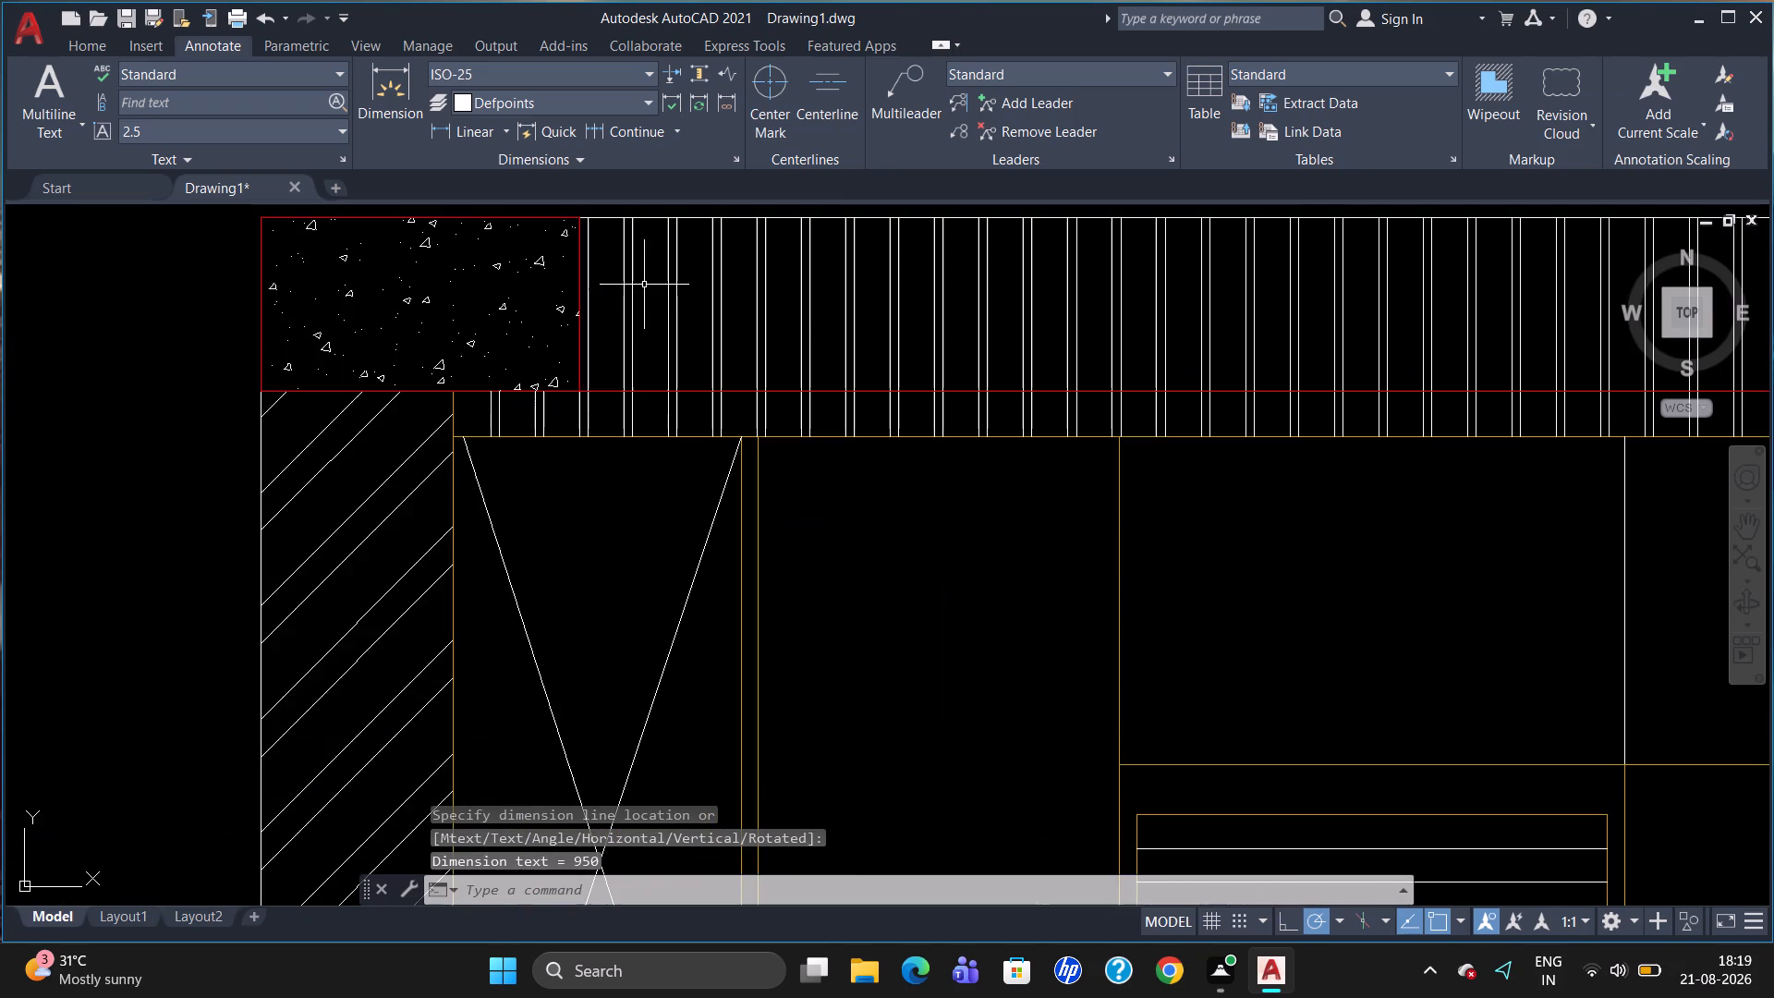
scroll(647, 286, down, 2)
click(615, 131)
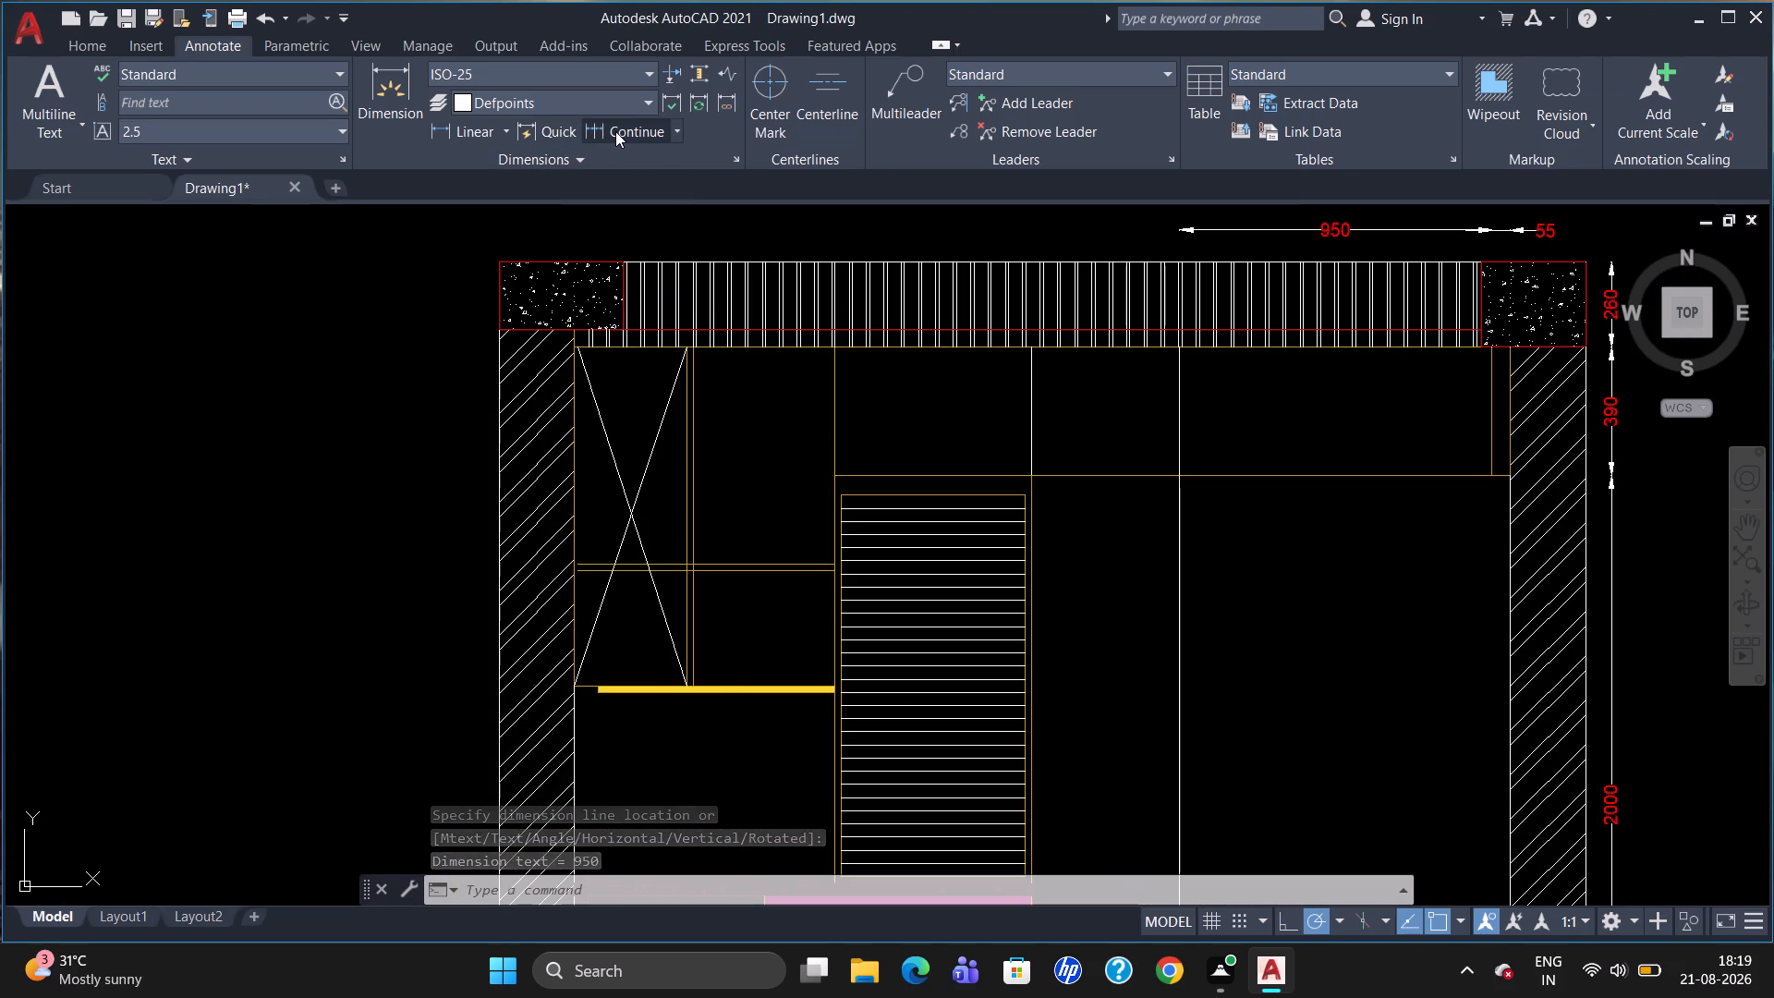
scroll(968, 339, down, 2)
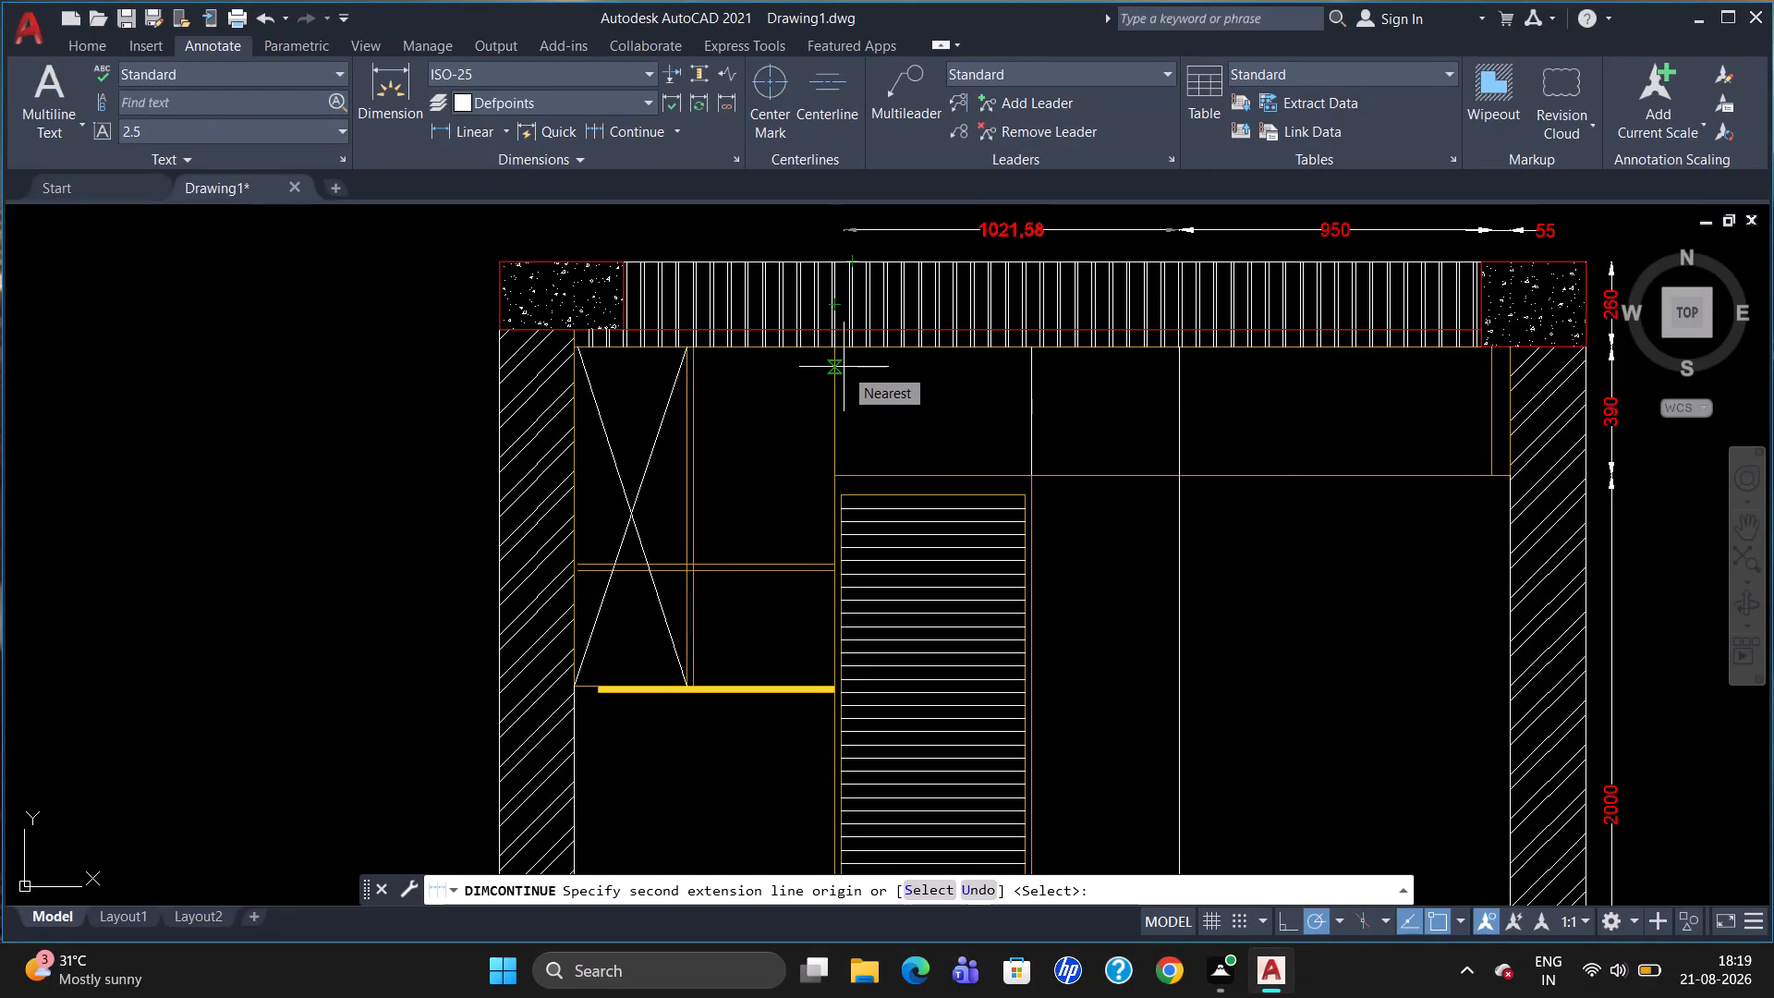
click(1030, 350)
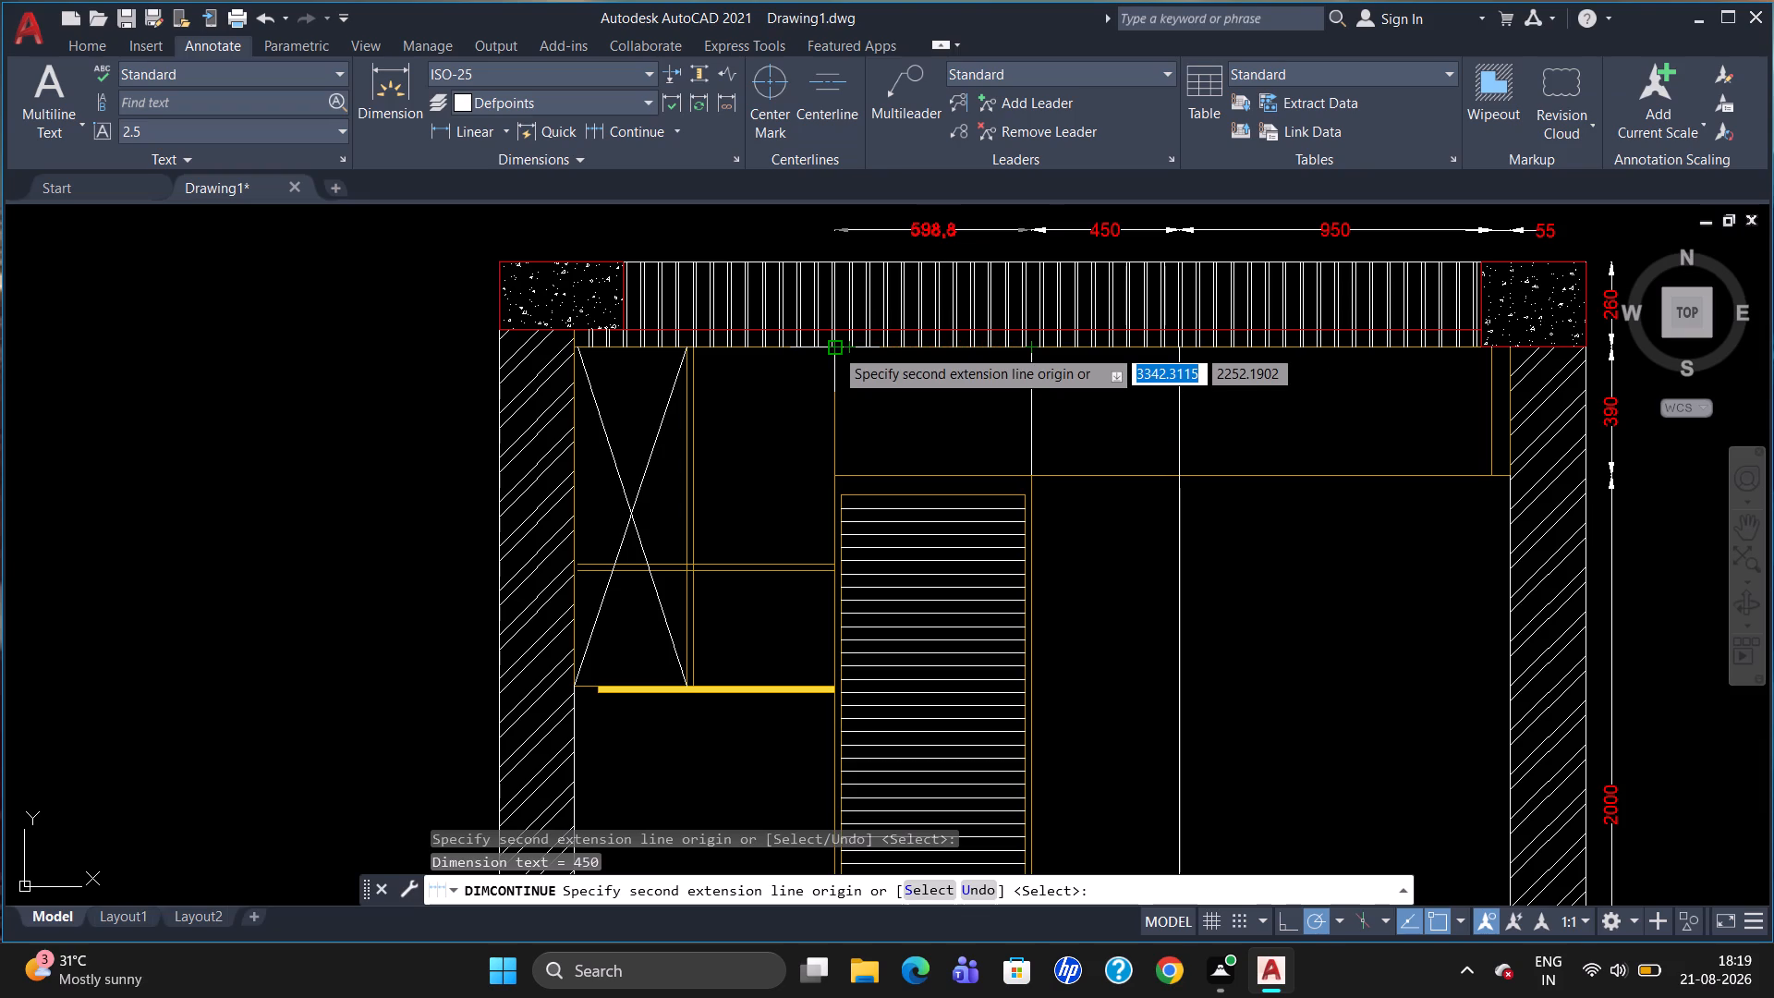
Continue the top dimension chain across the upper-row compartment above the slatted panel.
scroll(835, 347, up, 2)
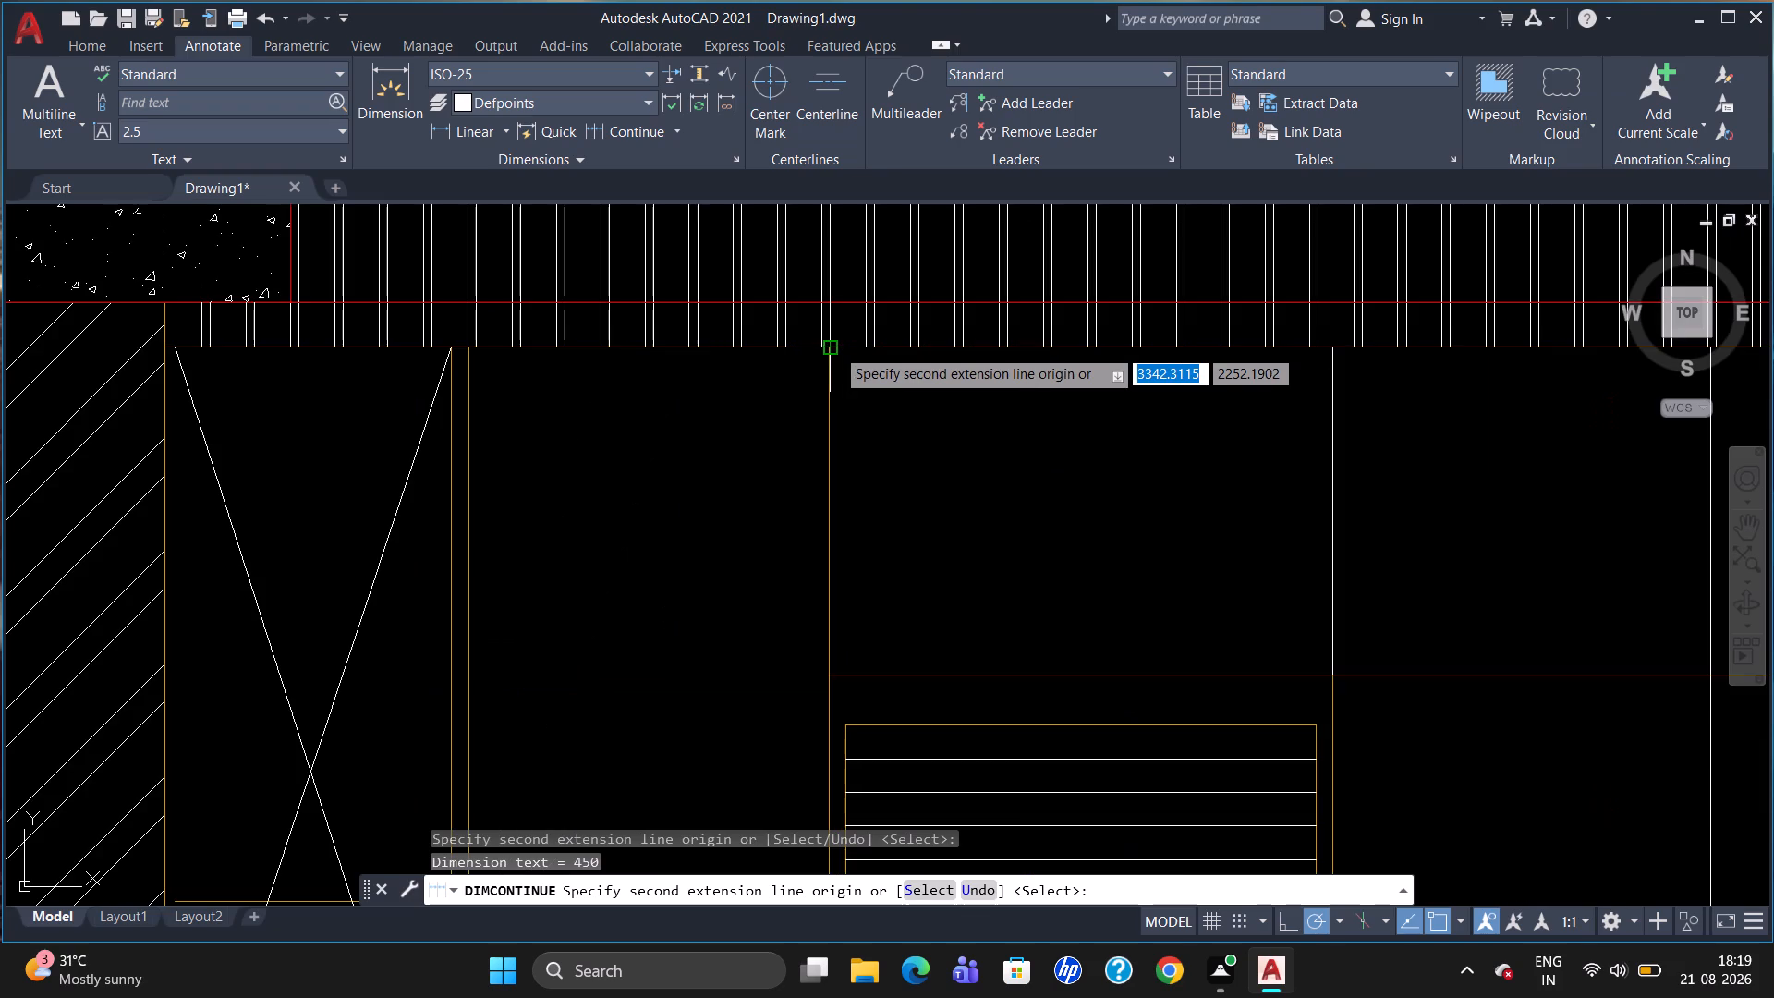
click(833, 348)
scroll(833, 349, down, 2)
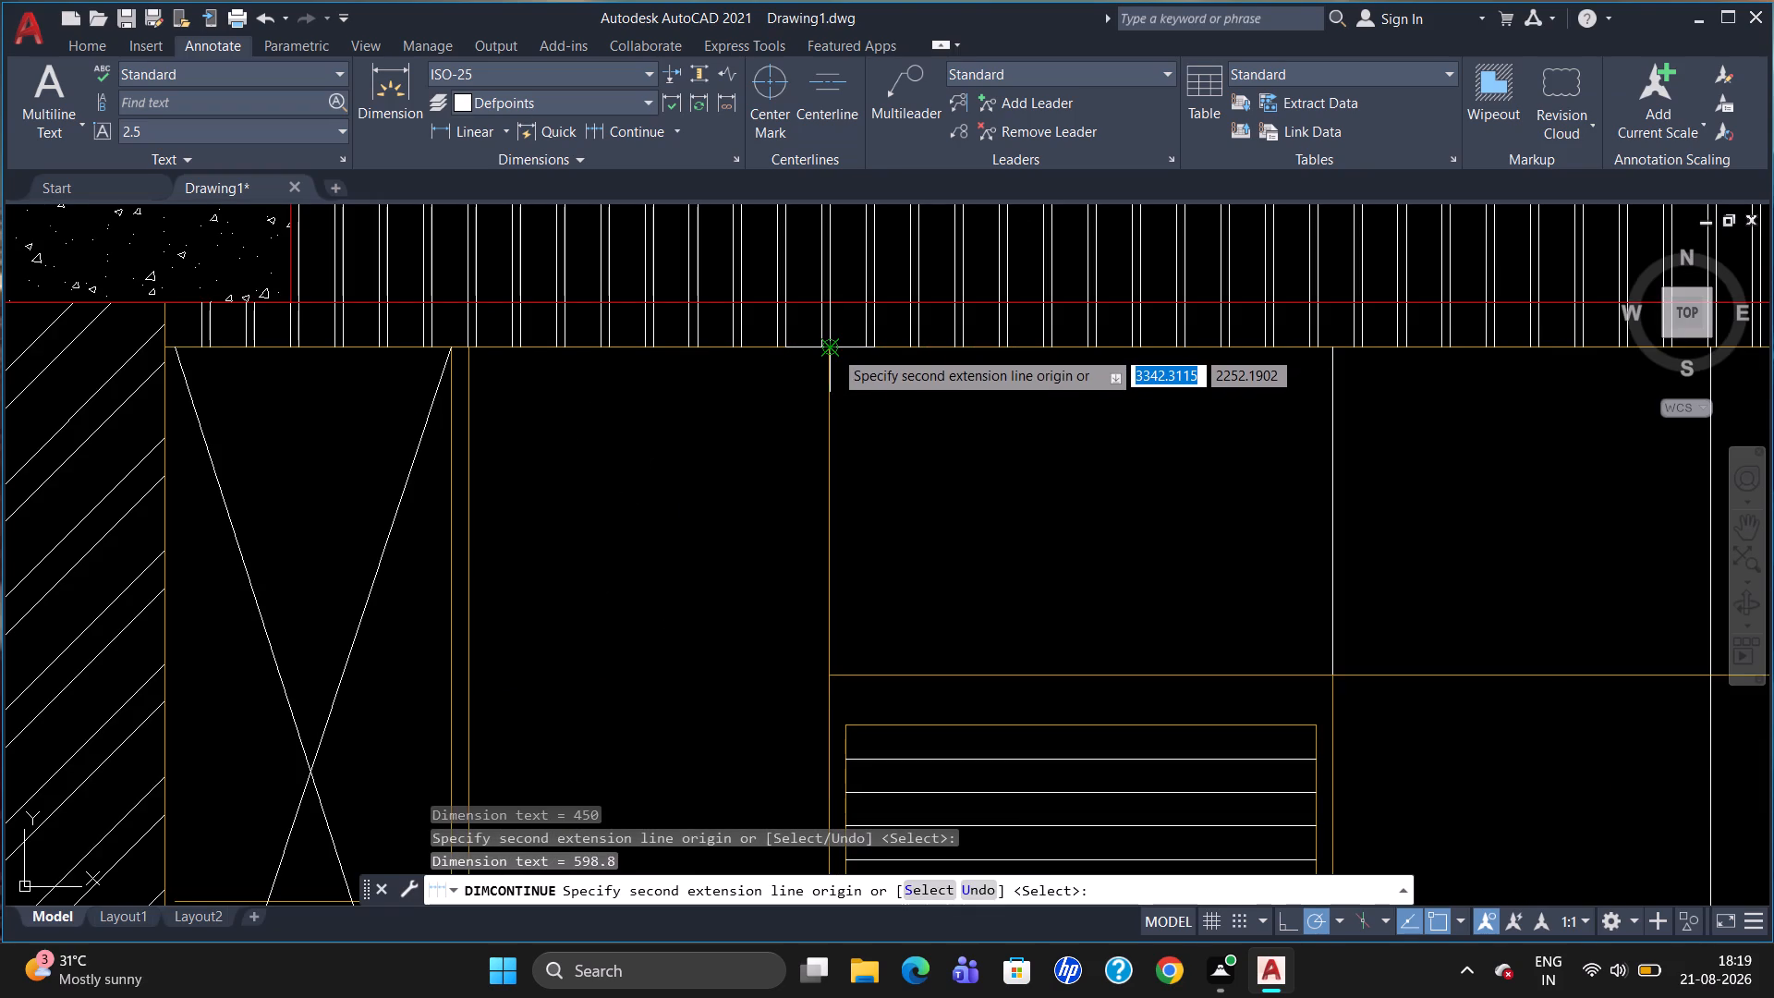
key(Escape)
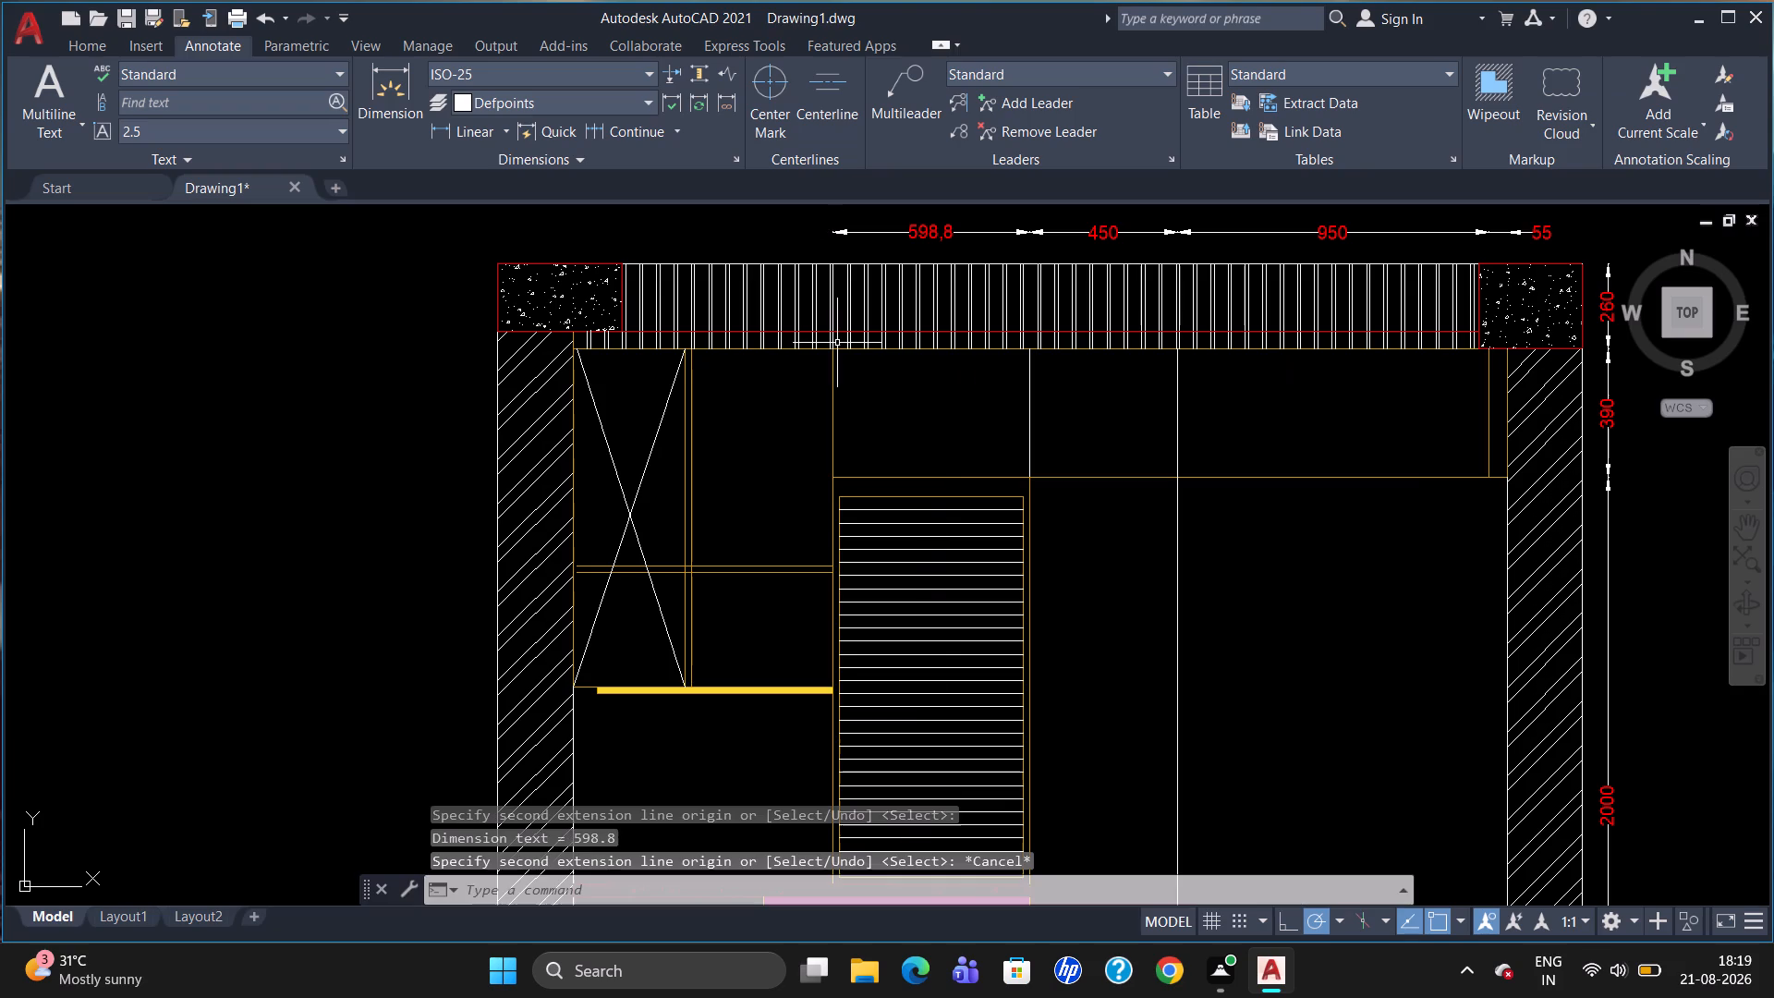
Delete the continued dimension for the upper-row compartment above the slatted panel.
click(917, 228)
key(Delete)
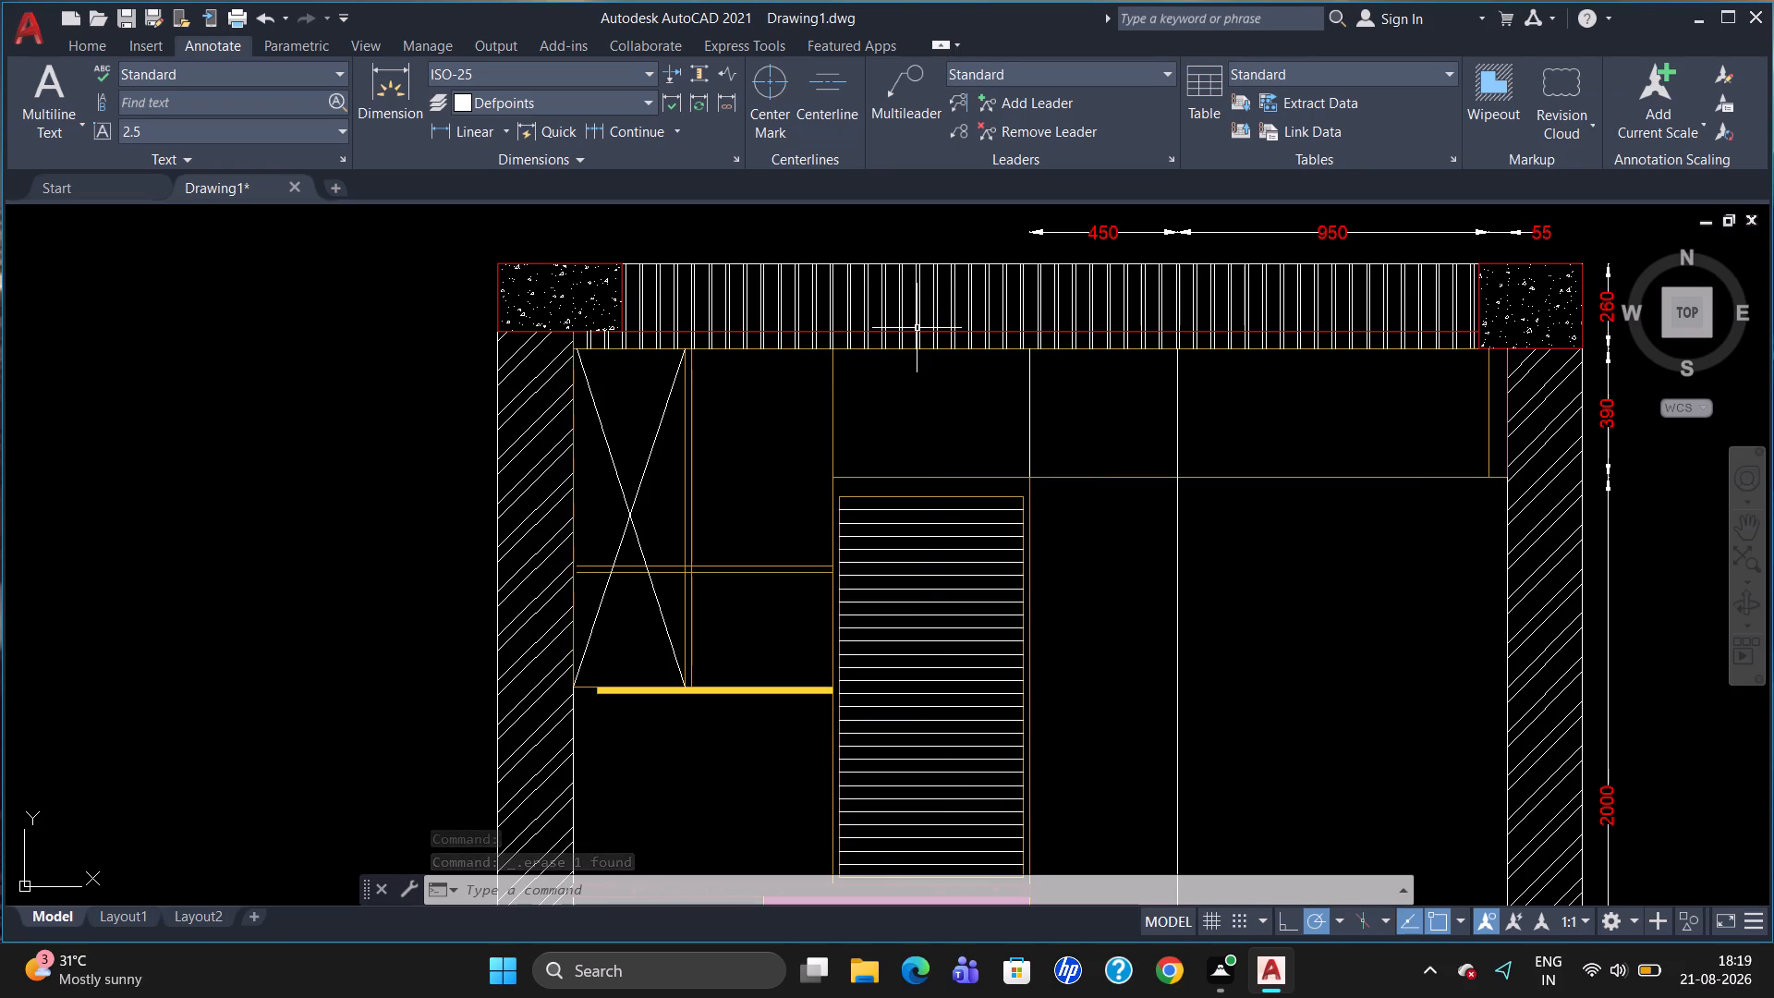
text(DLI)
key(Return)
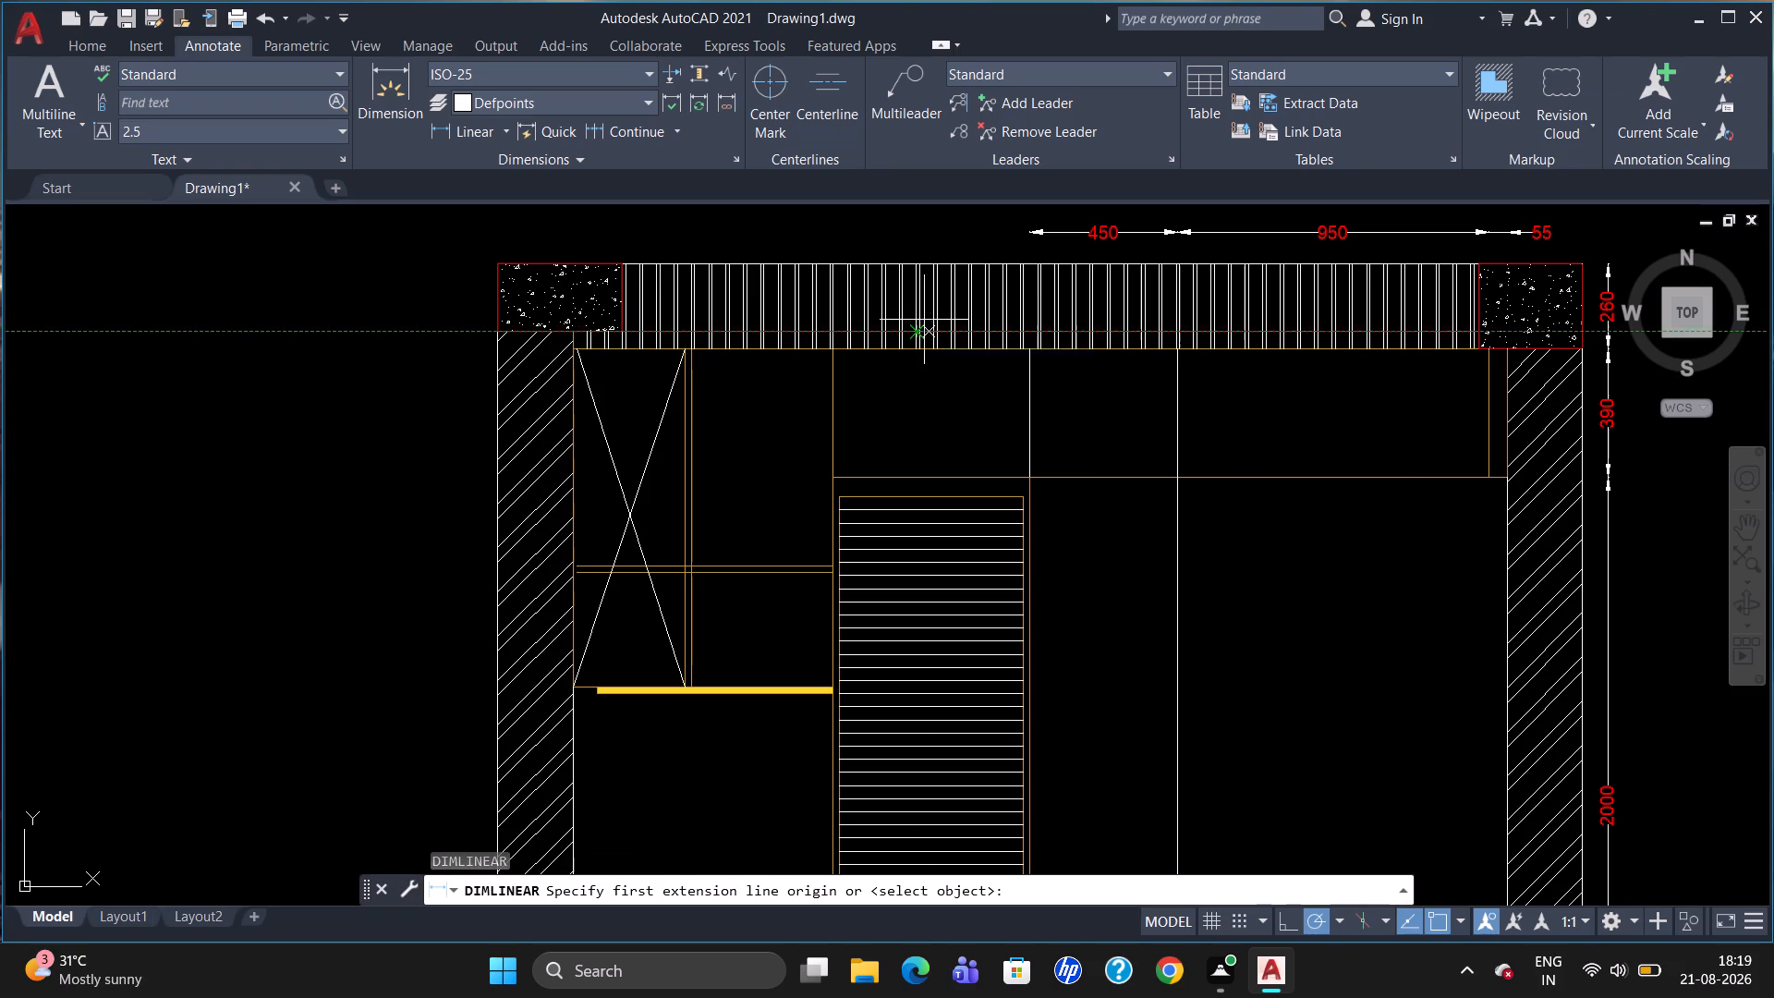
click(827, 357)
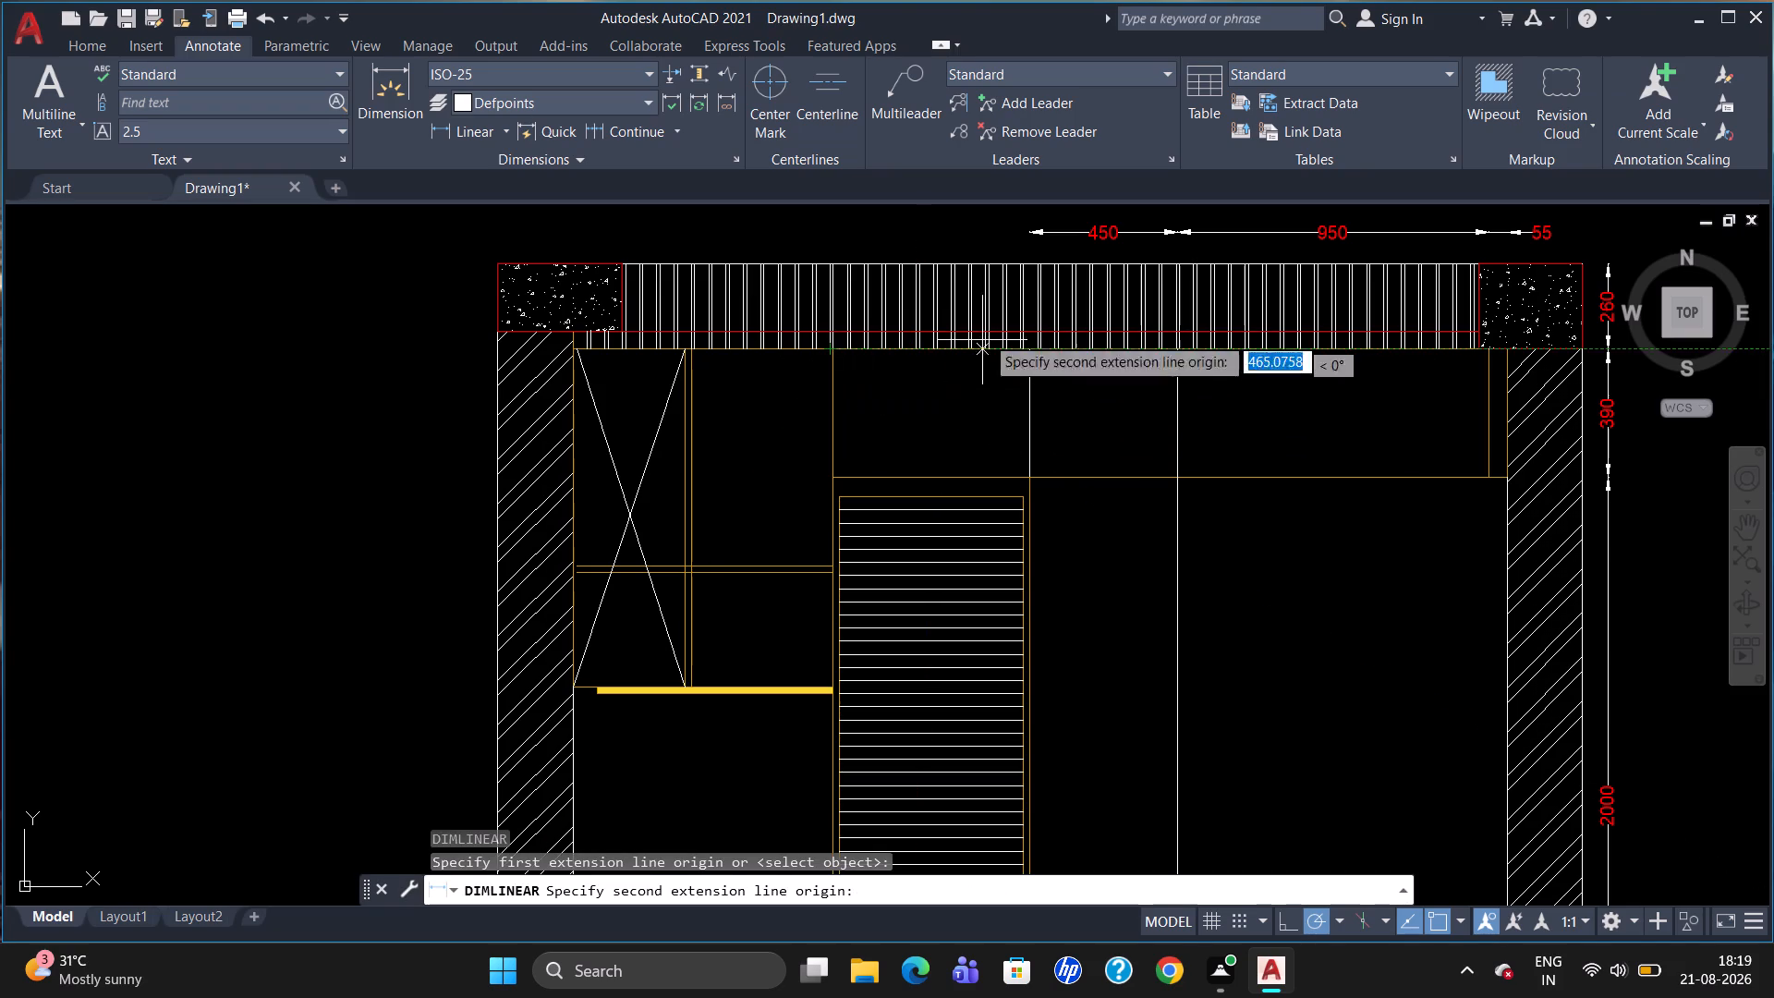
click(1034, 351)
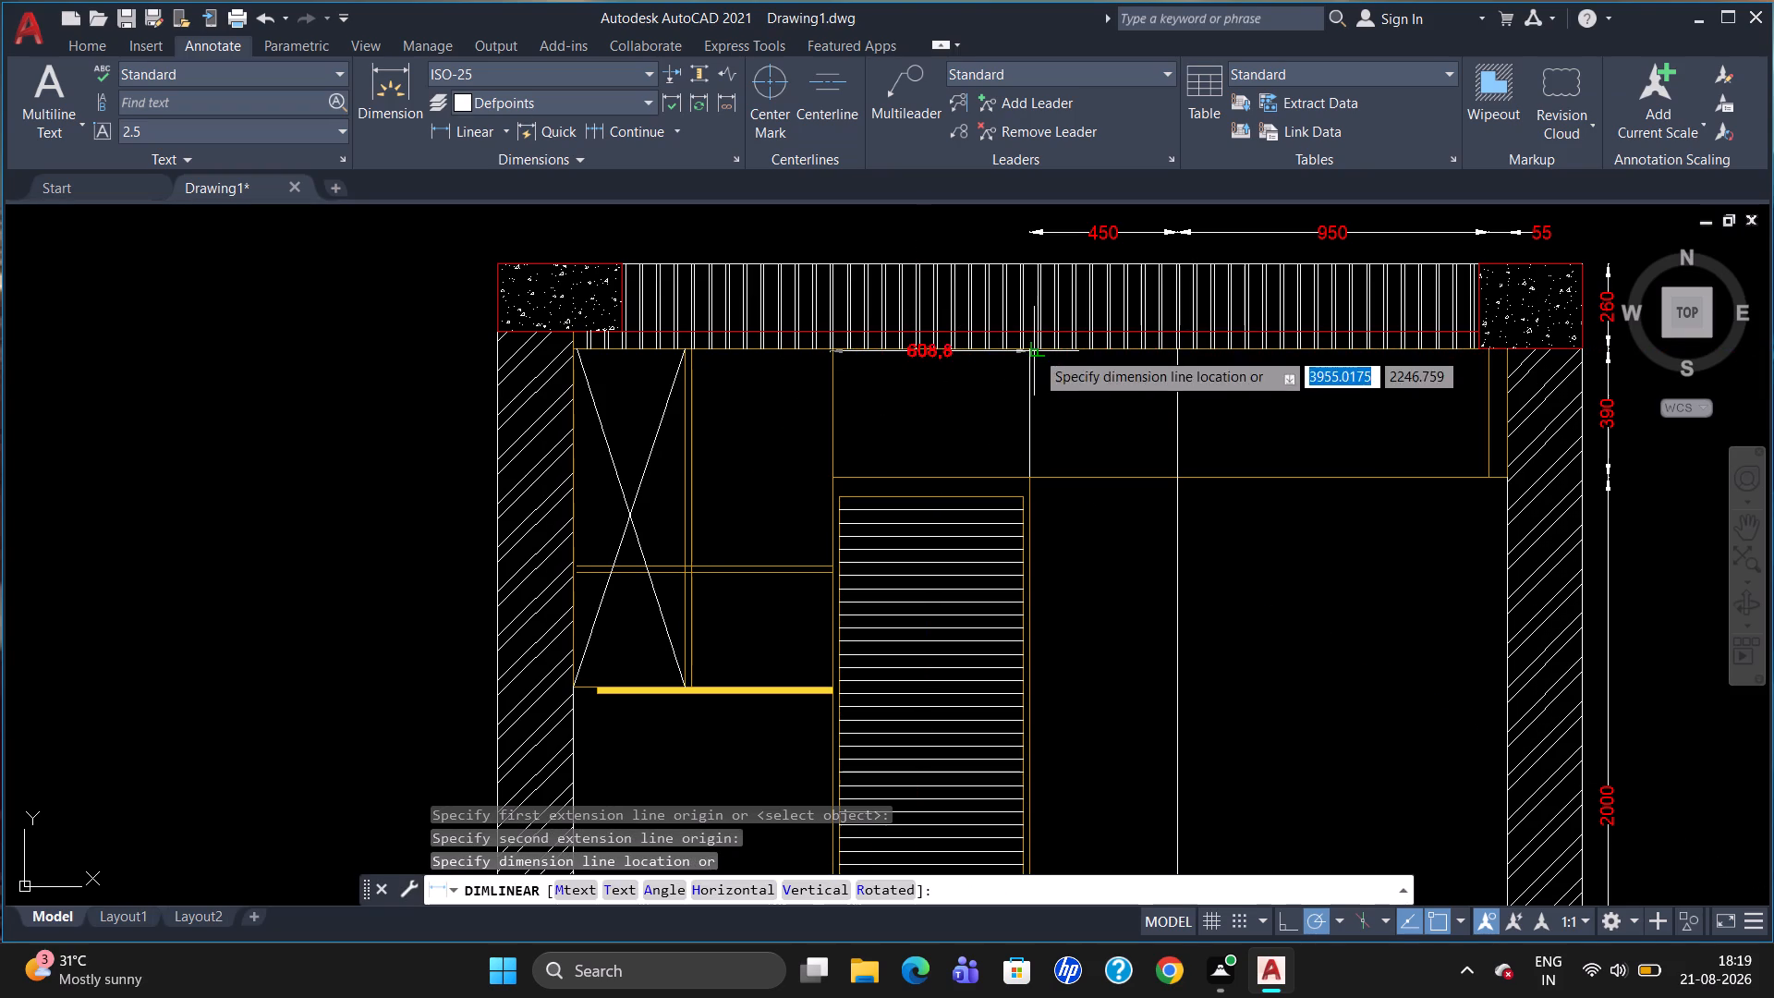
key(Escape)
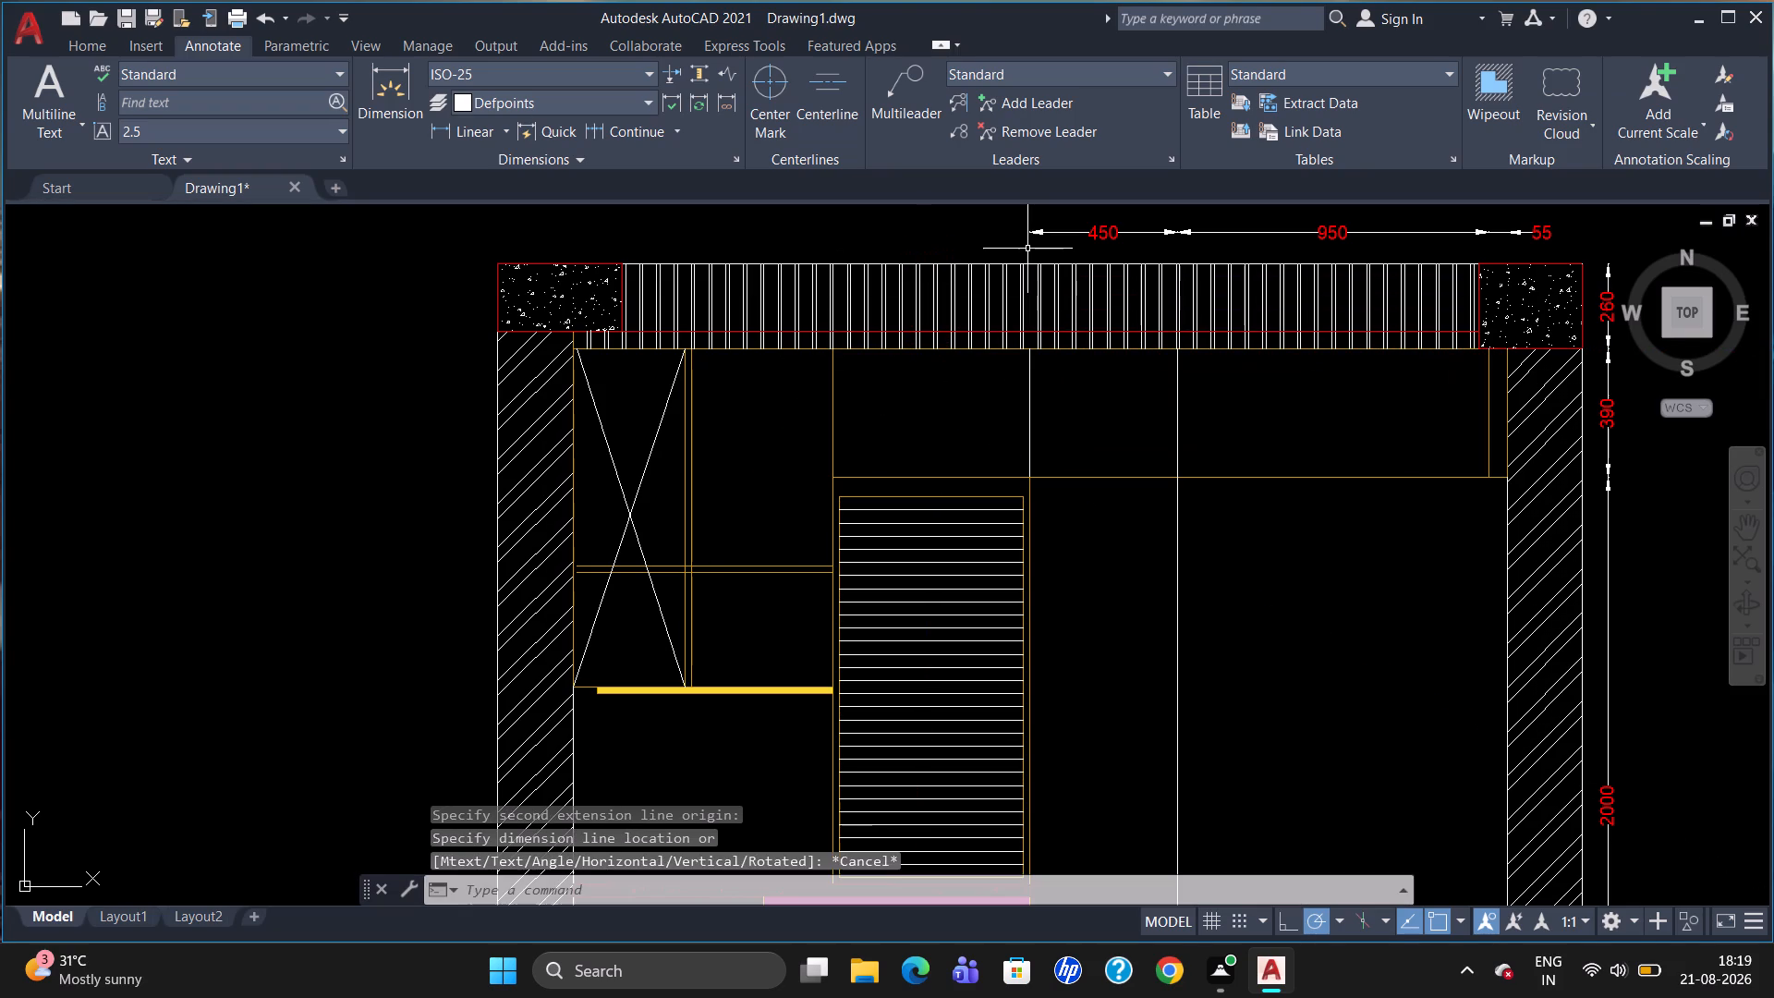
Add a horizontal linear dimension across the upper-row compartment above the slatted panel, level with the existing dimension chain above the top band.
text(DLI)
key(Return)
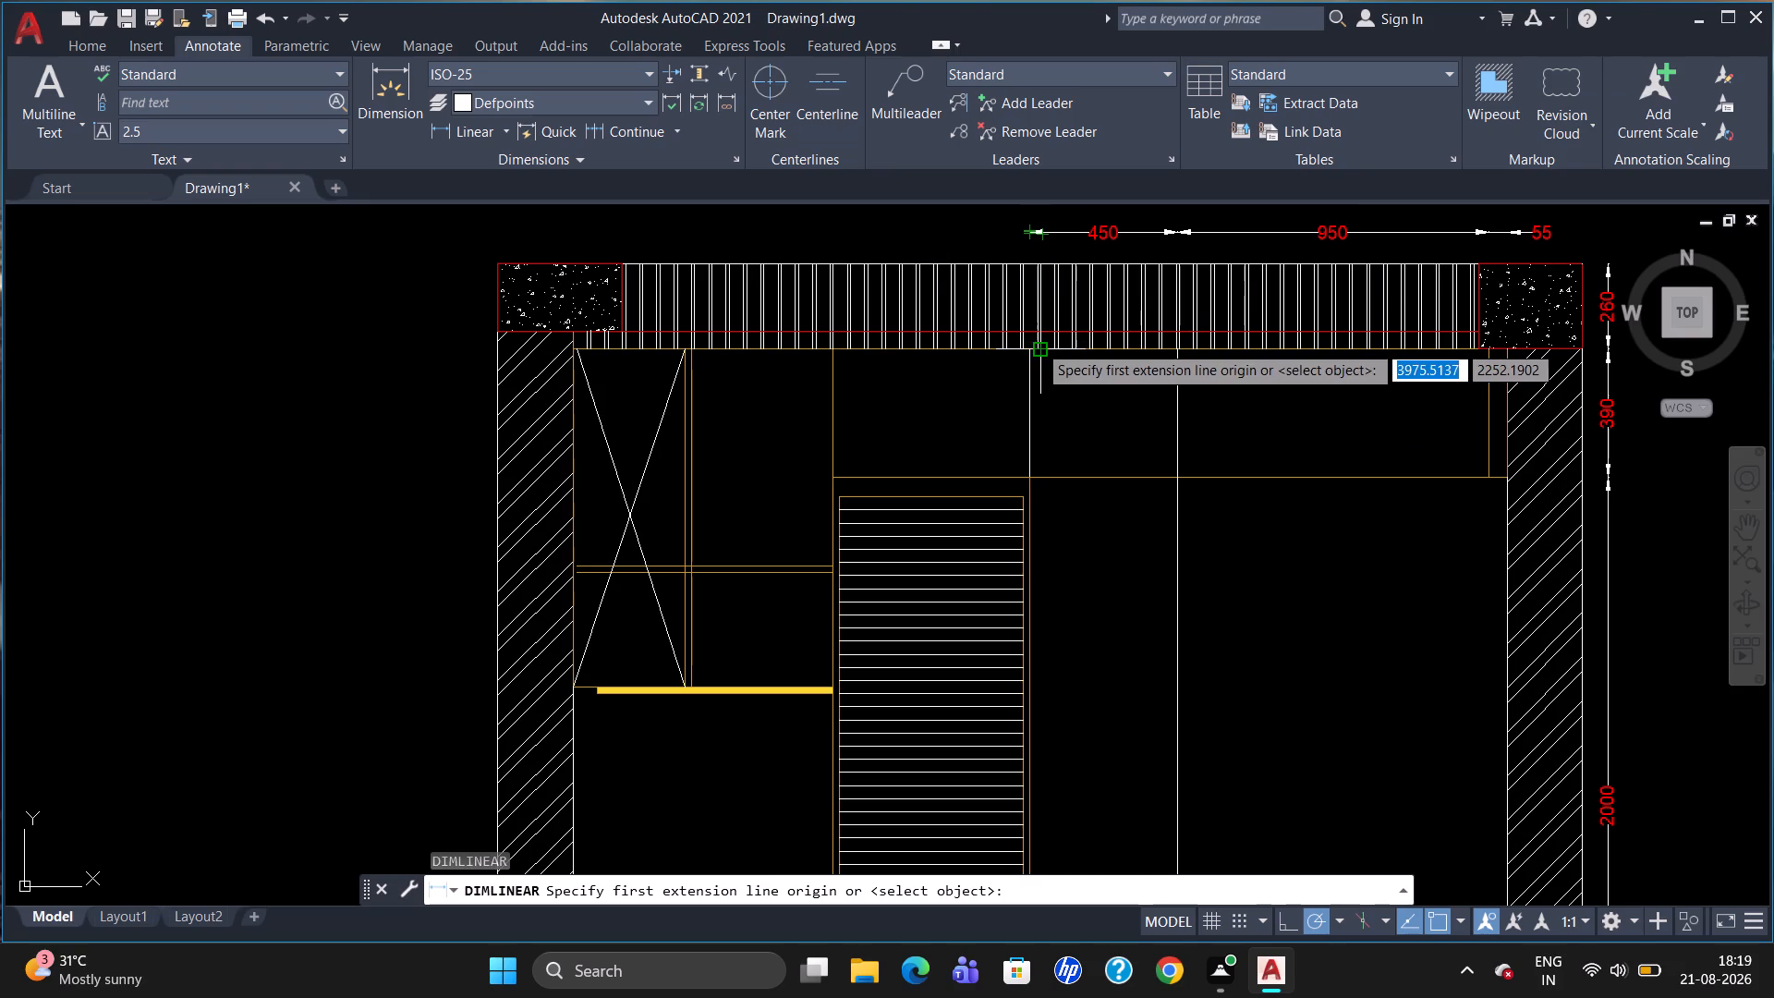
scroll(1034, 347, up, 1)
click(1032, 347)
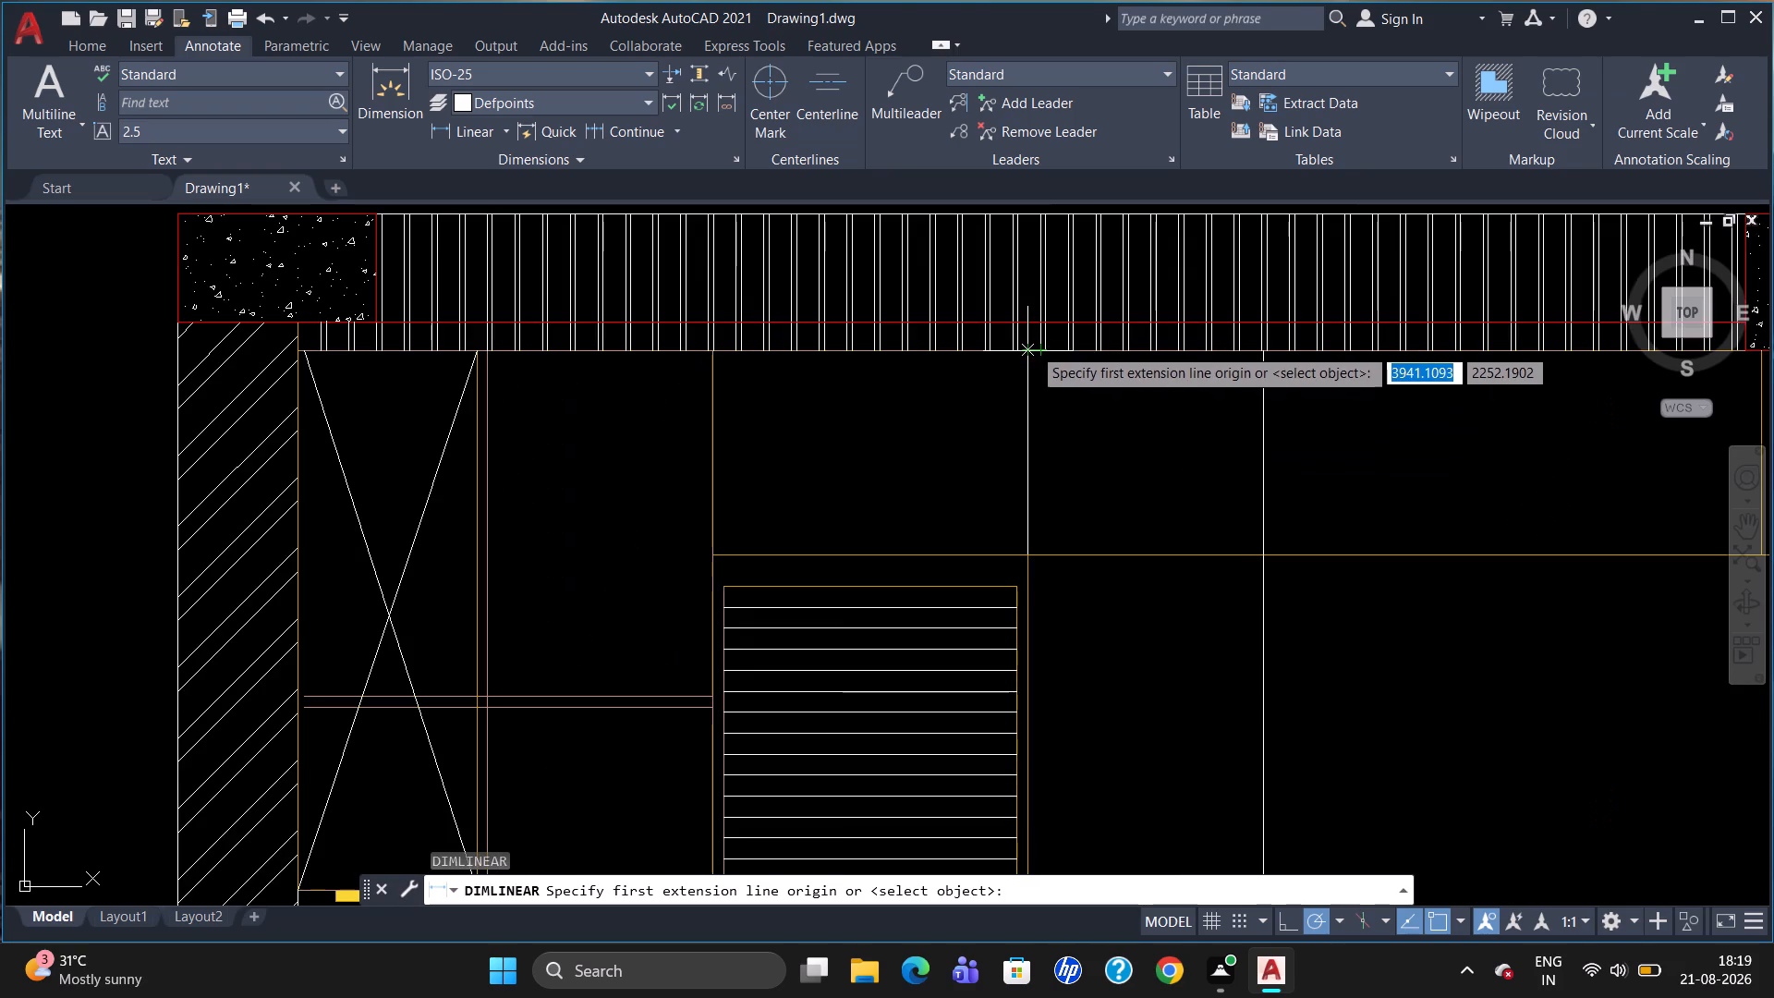
scroll(711, 351, up, 2)
click(711, 352)
scroll(723, 347, down, 2)
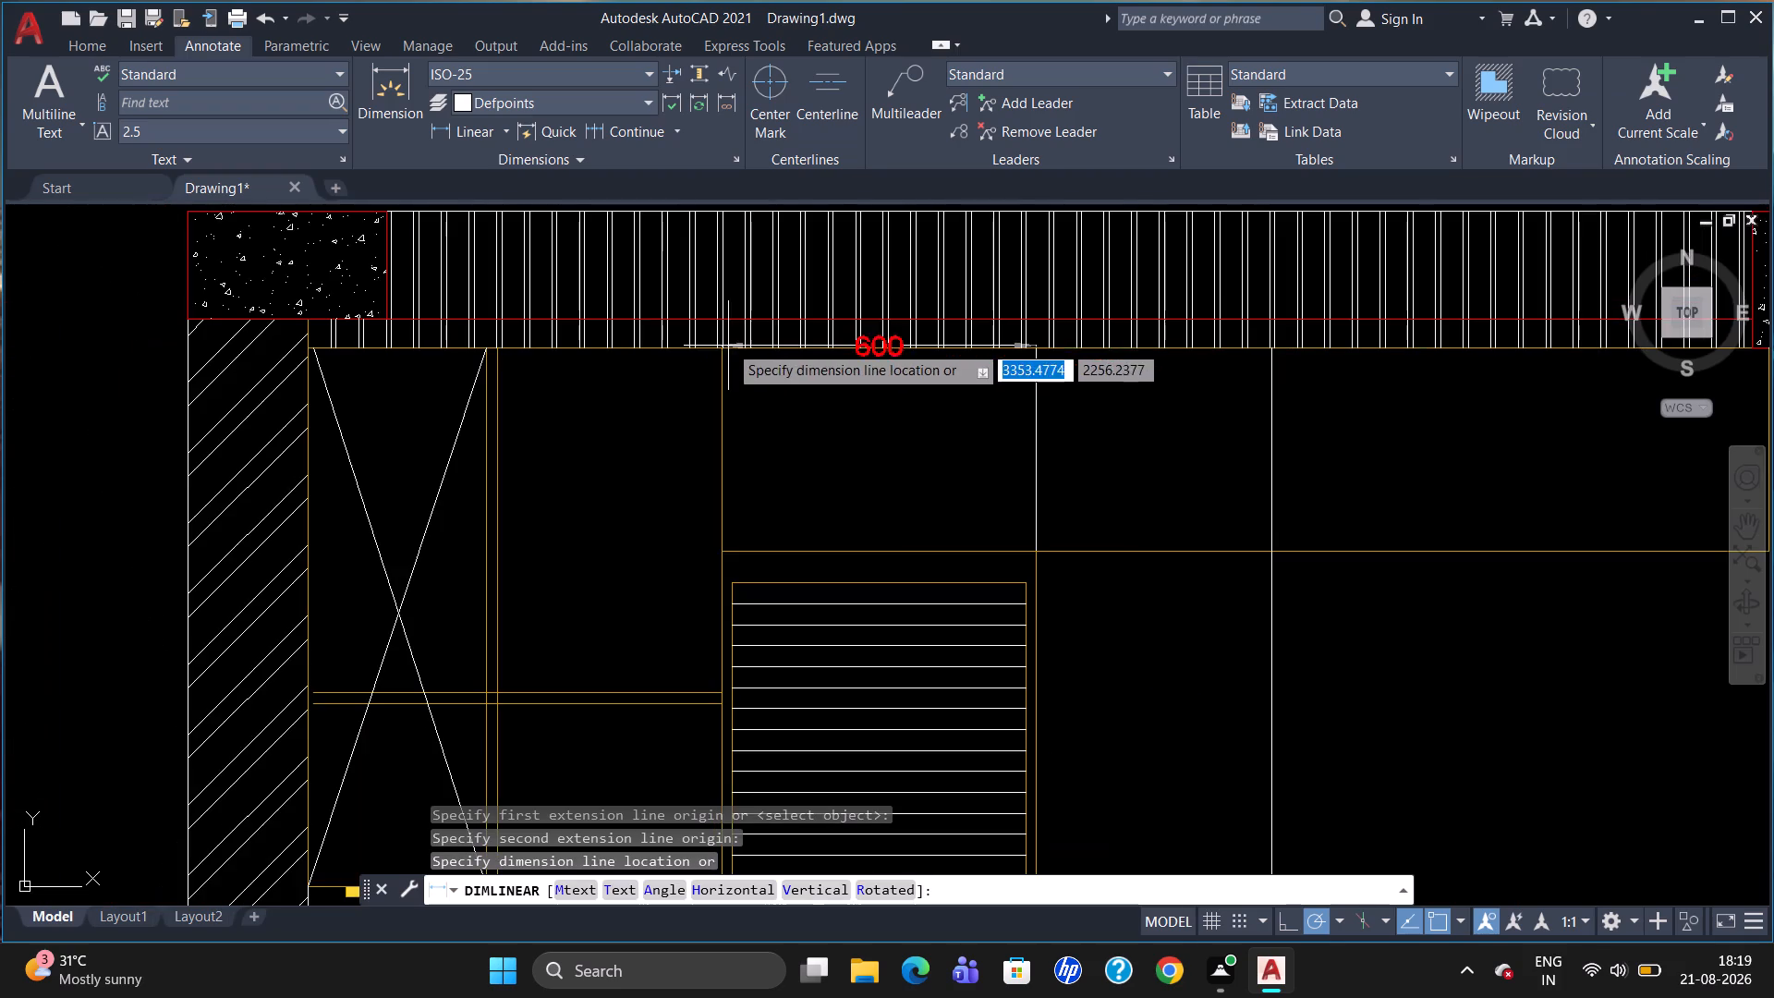
scroll(773, 222, down, 2)
scroll(776, 221, up, 2)
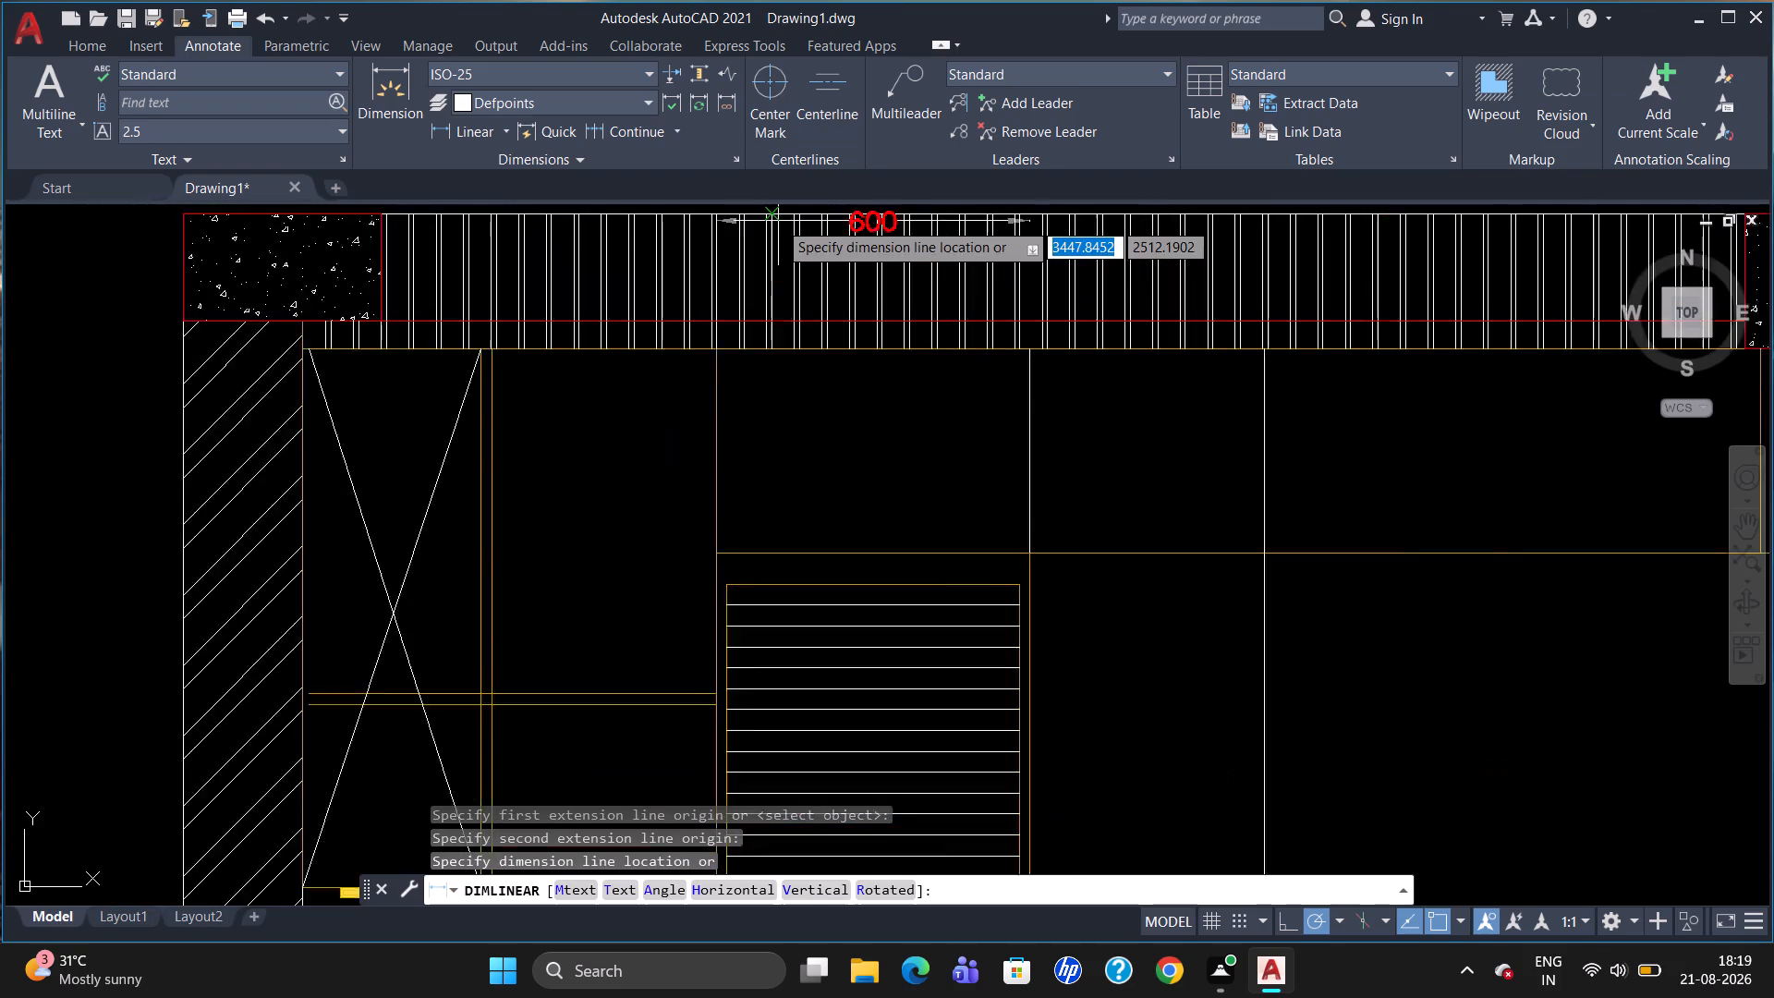
scroll(778, 221, up, 1)
scroll(782, 226, down, 2)
scroll(776, 216, up, 2)
scroll(781, 225, down, 3)
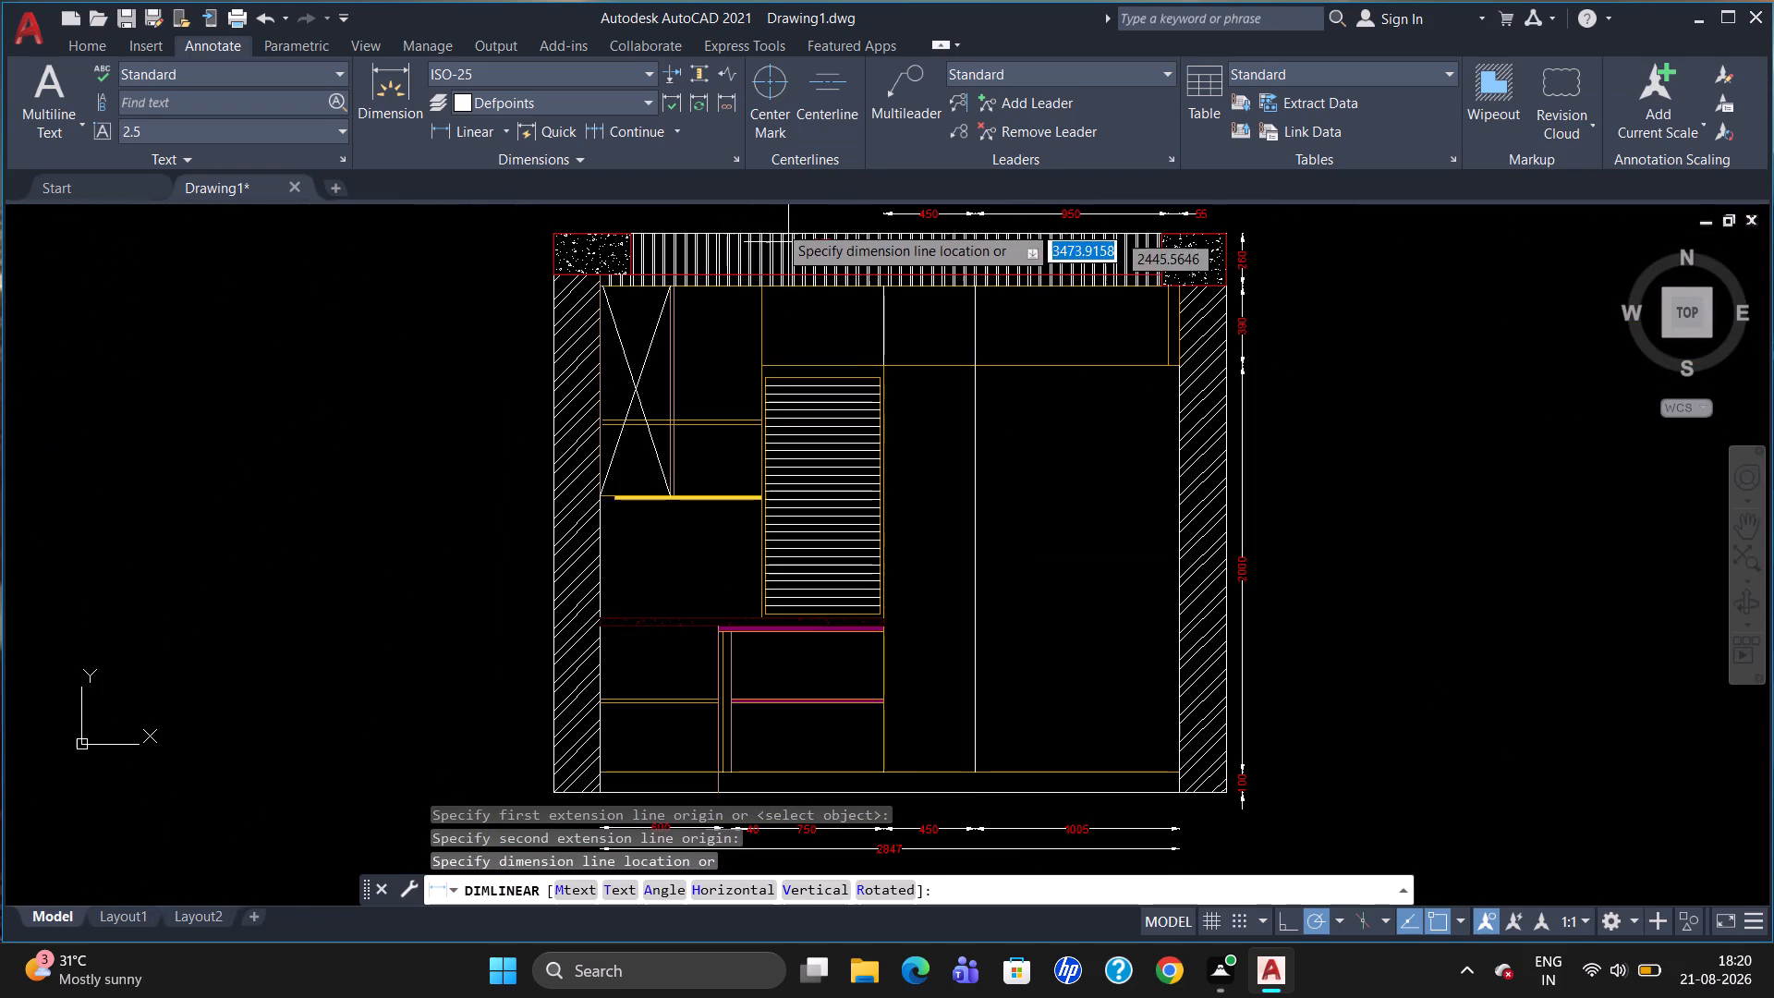
scroll(768, 217, up, 2)
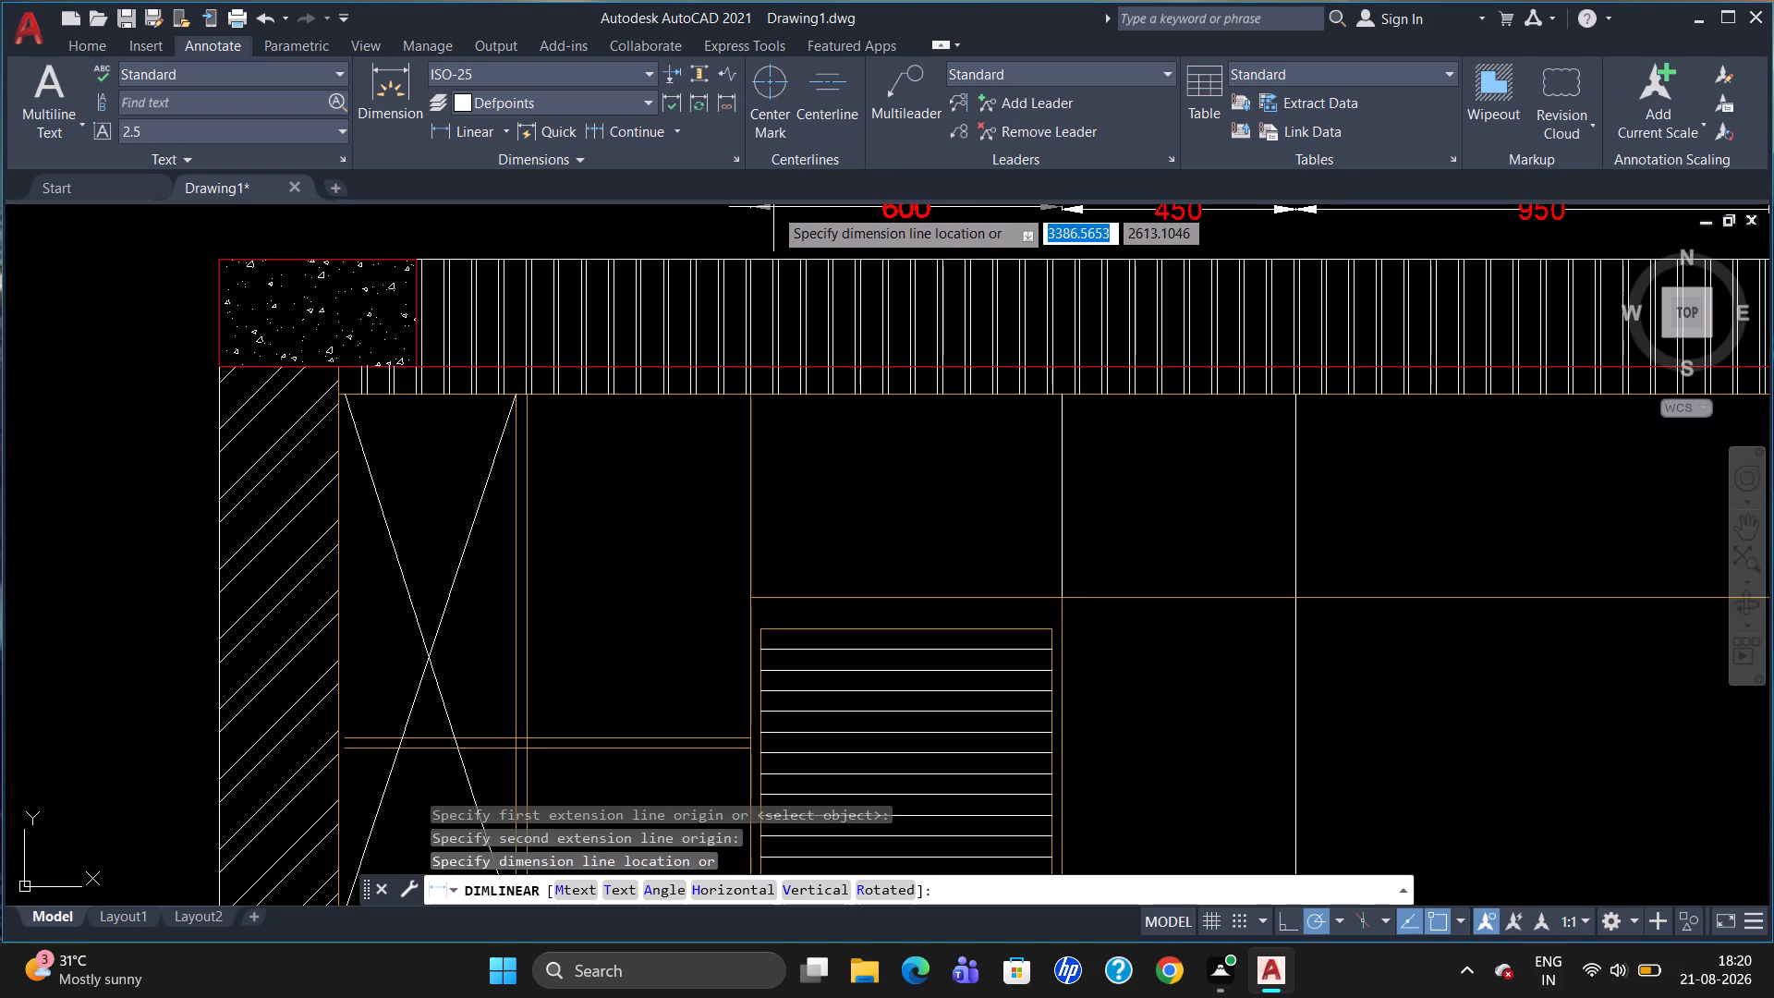
scroll(773, 210, up, 2)
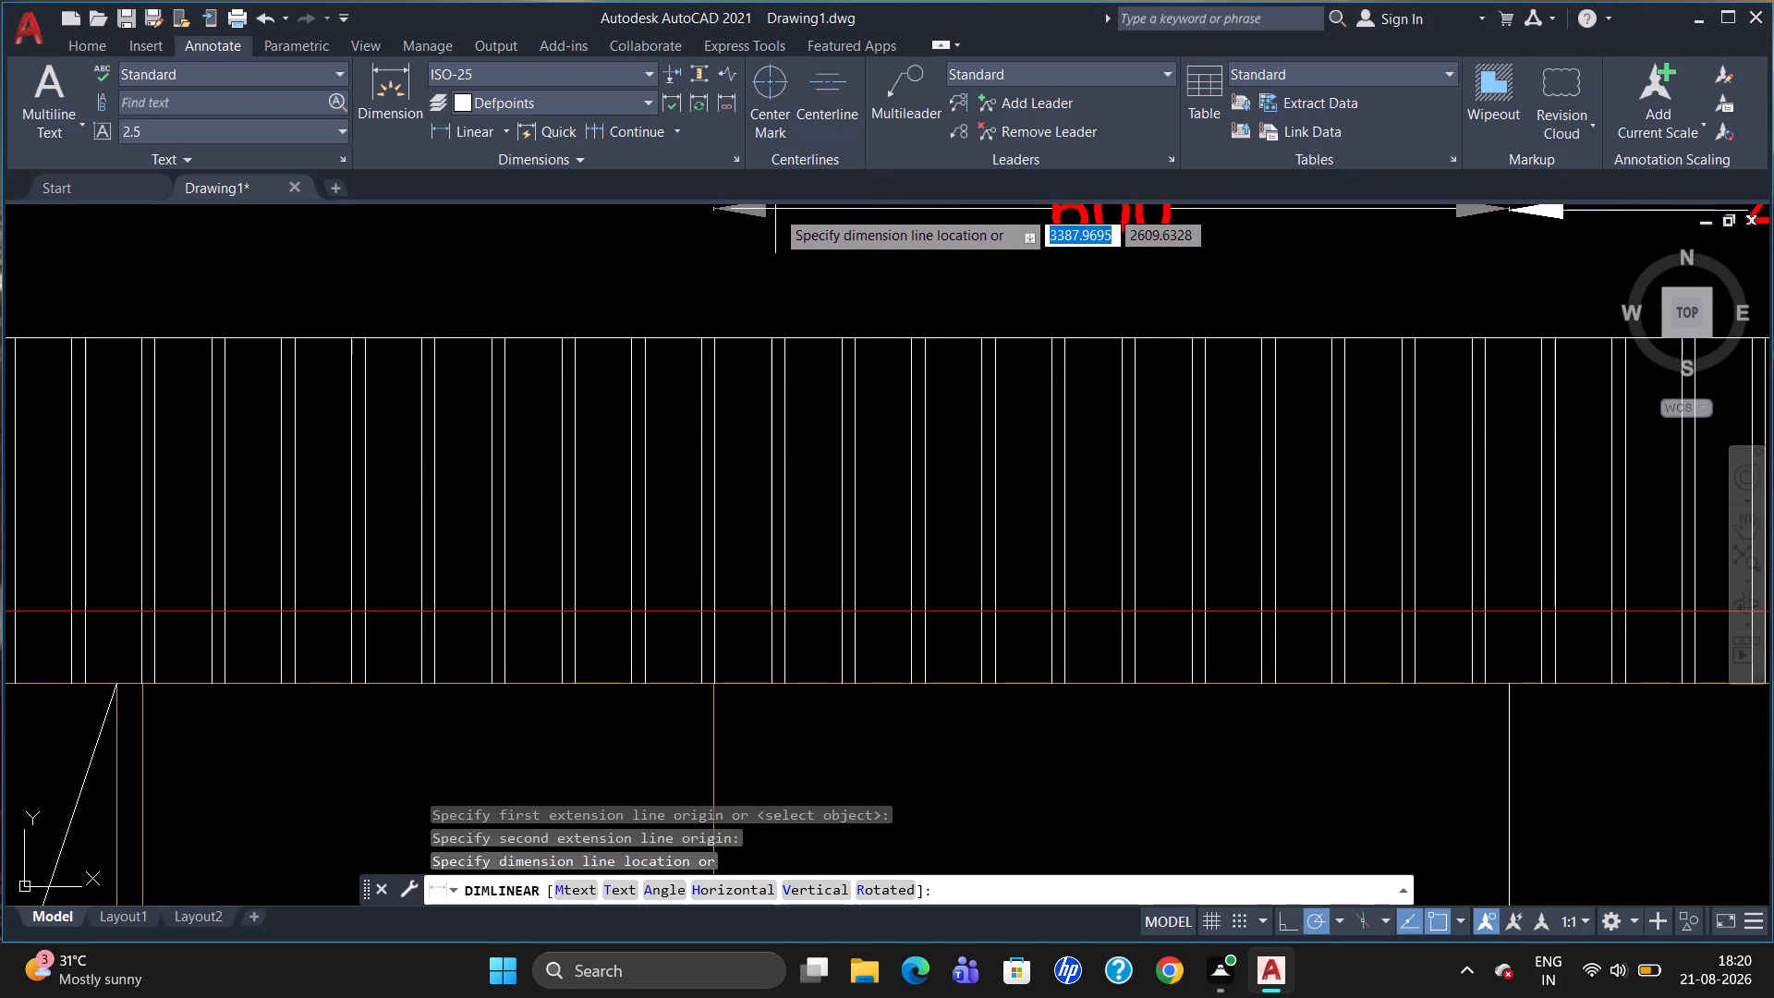
click(776, 211)
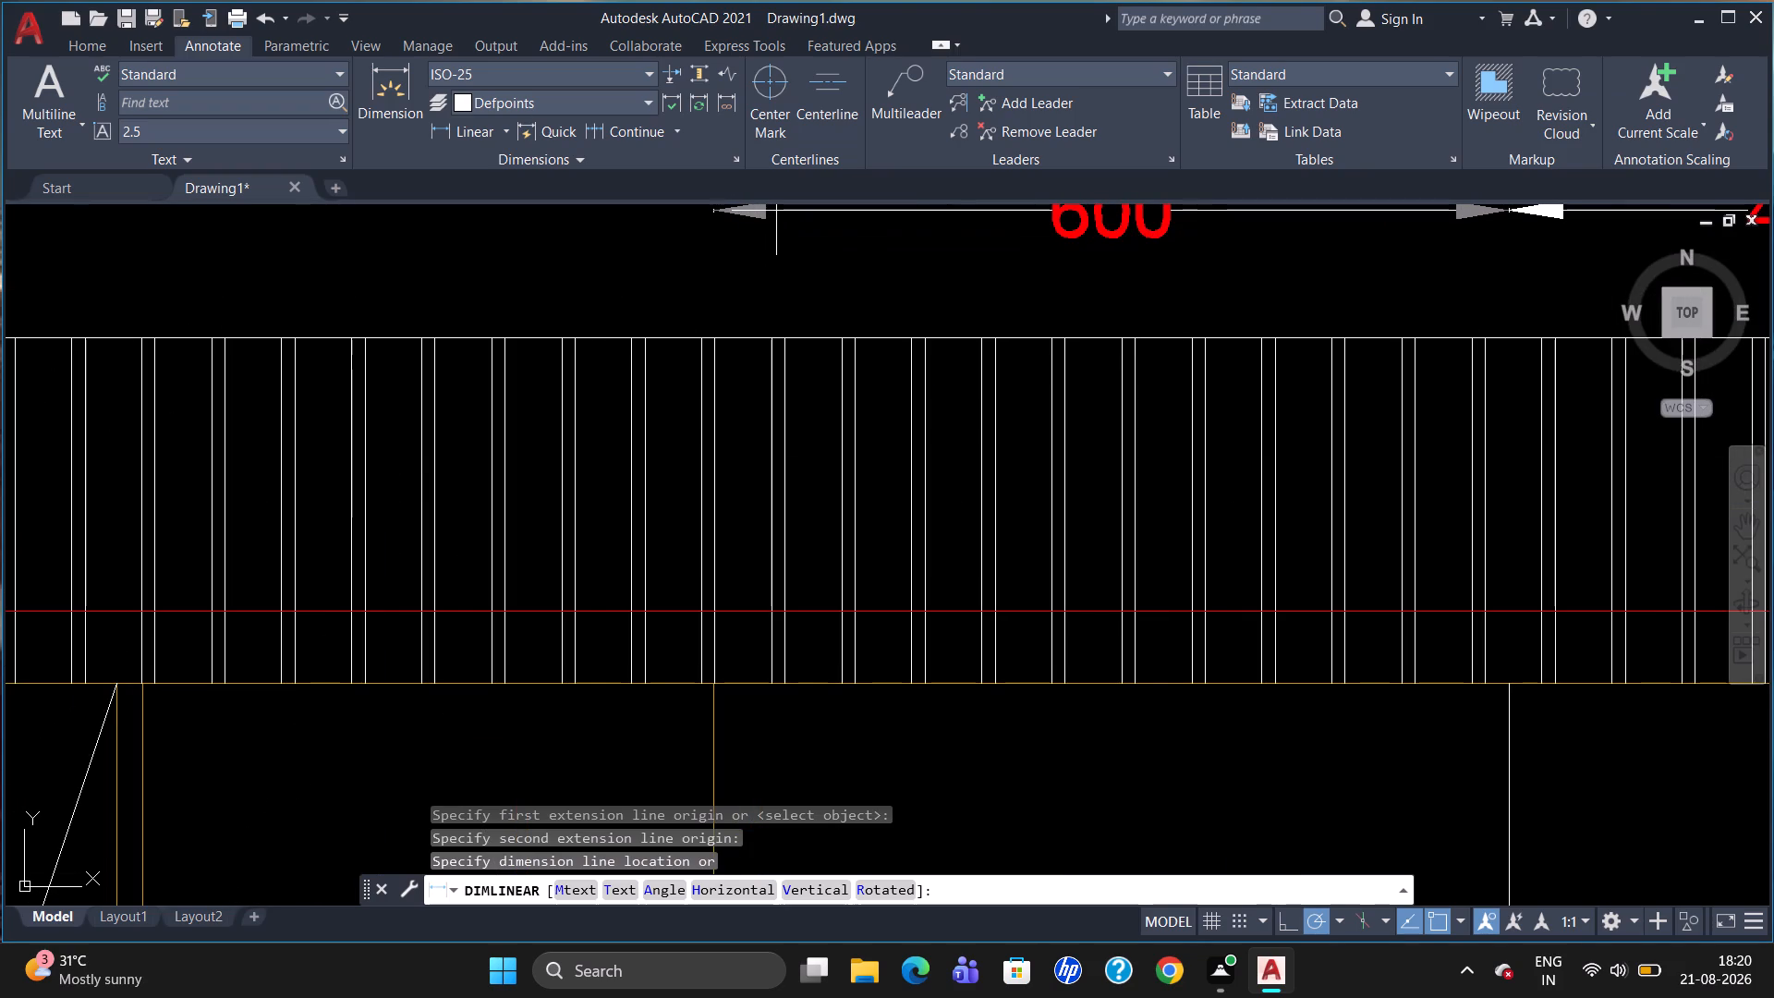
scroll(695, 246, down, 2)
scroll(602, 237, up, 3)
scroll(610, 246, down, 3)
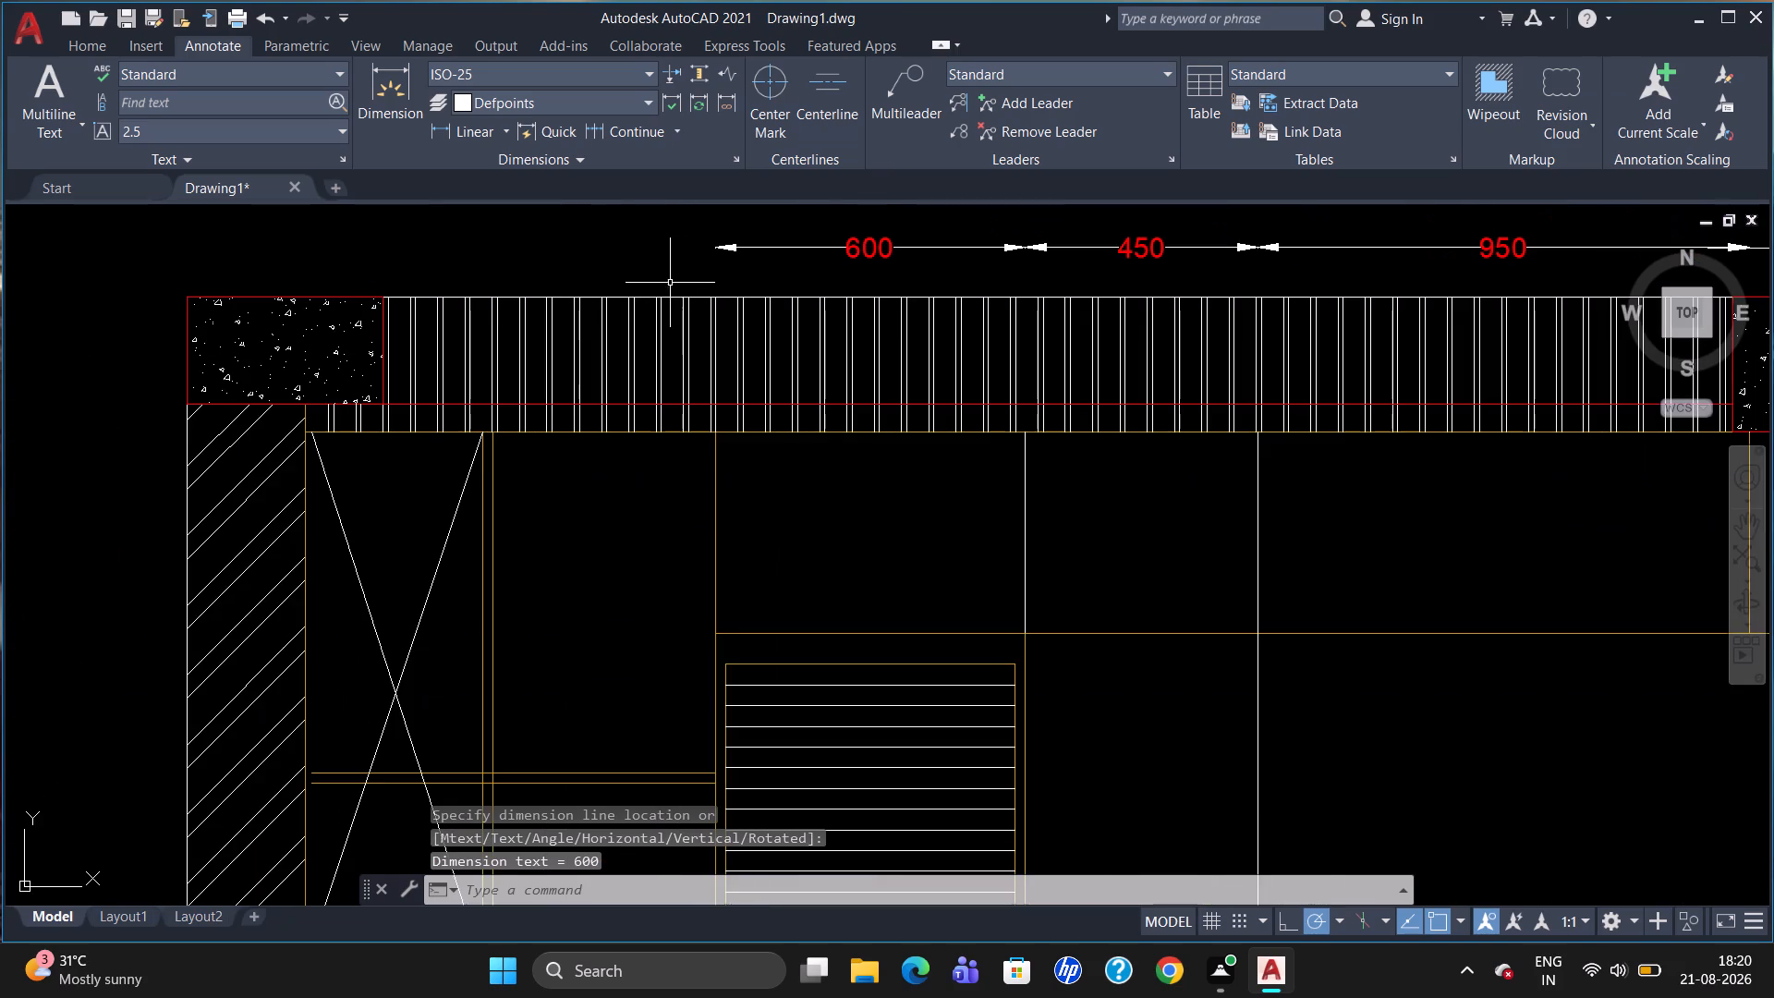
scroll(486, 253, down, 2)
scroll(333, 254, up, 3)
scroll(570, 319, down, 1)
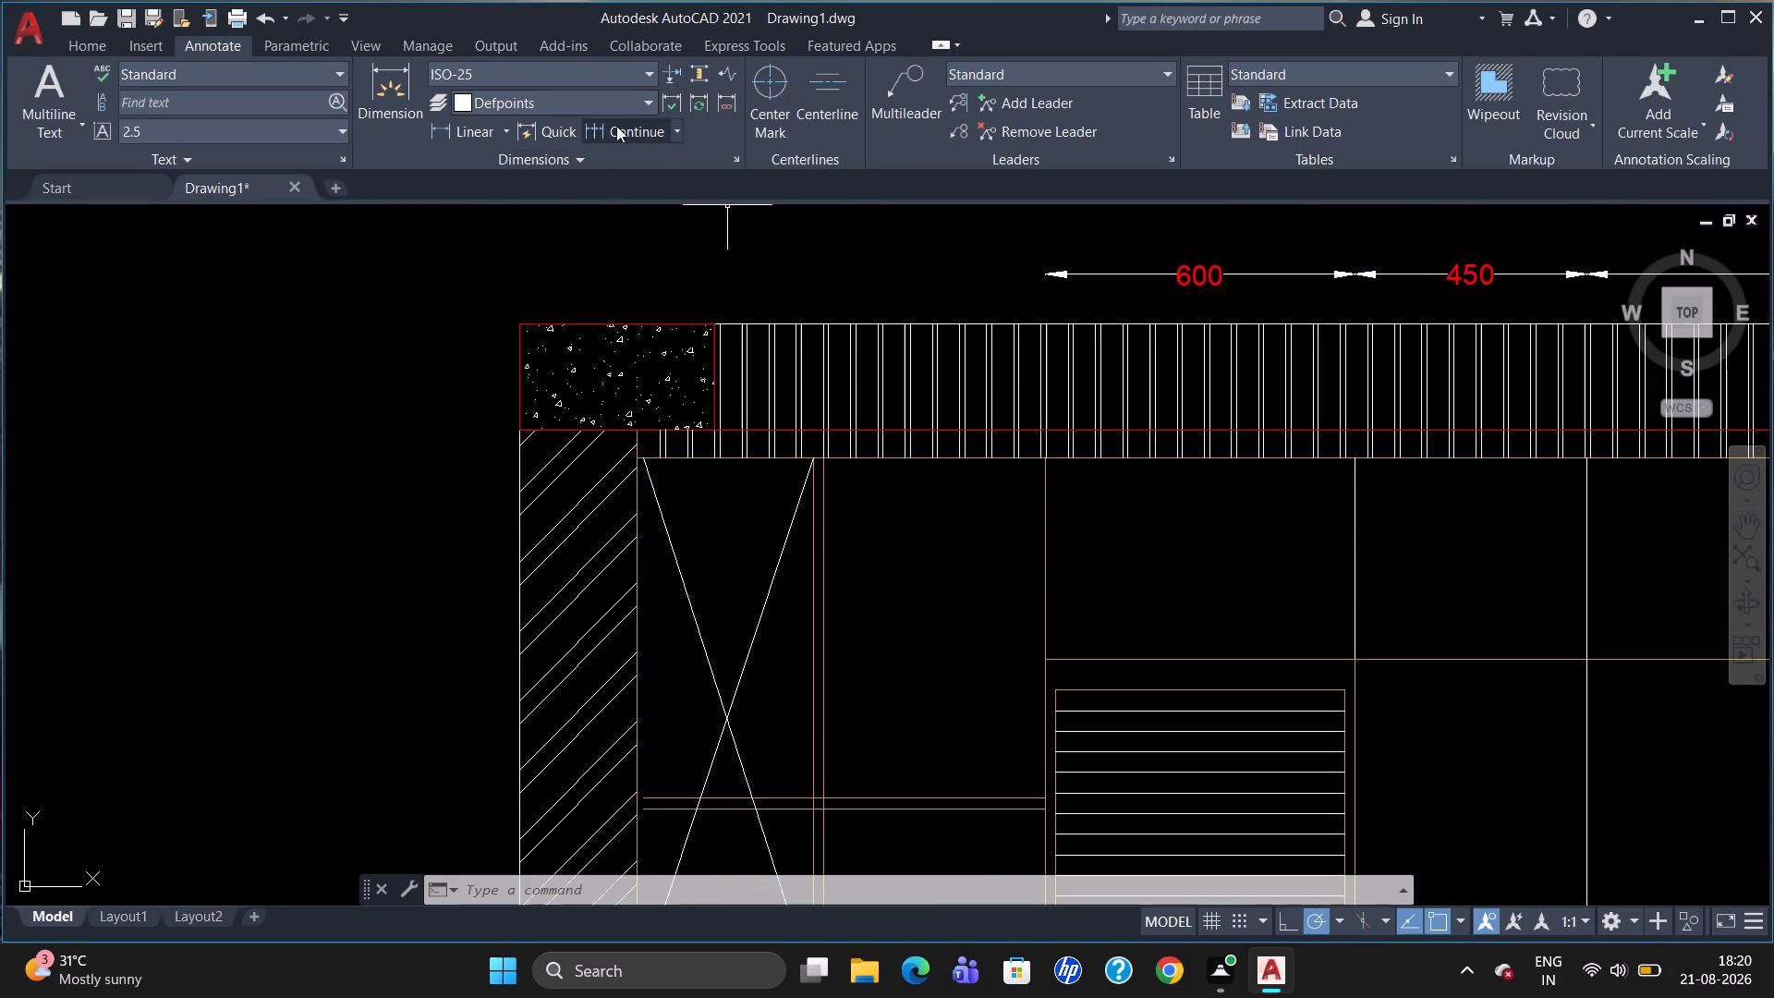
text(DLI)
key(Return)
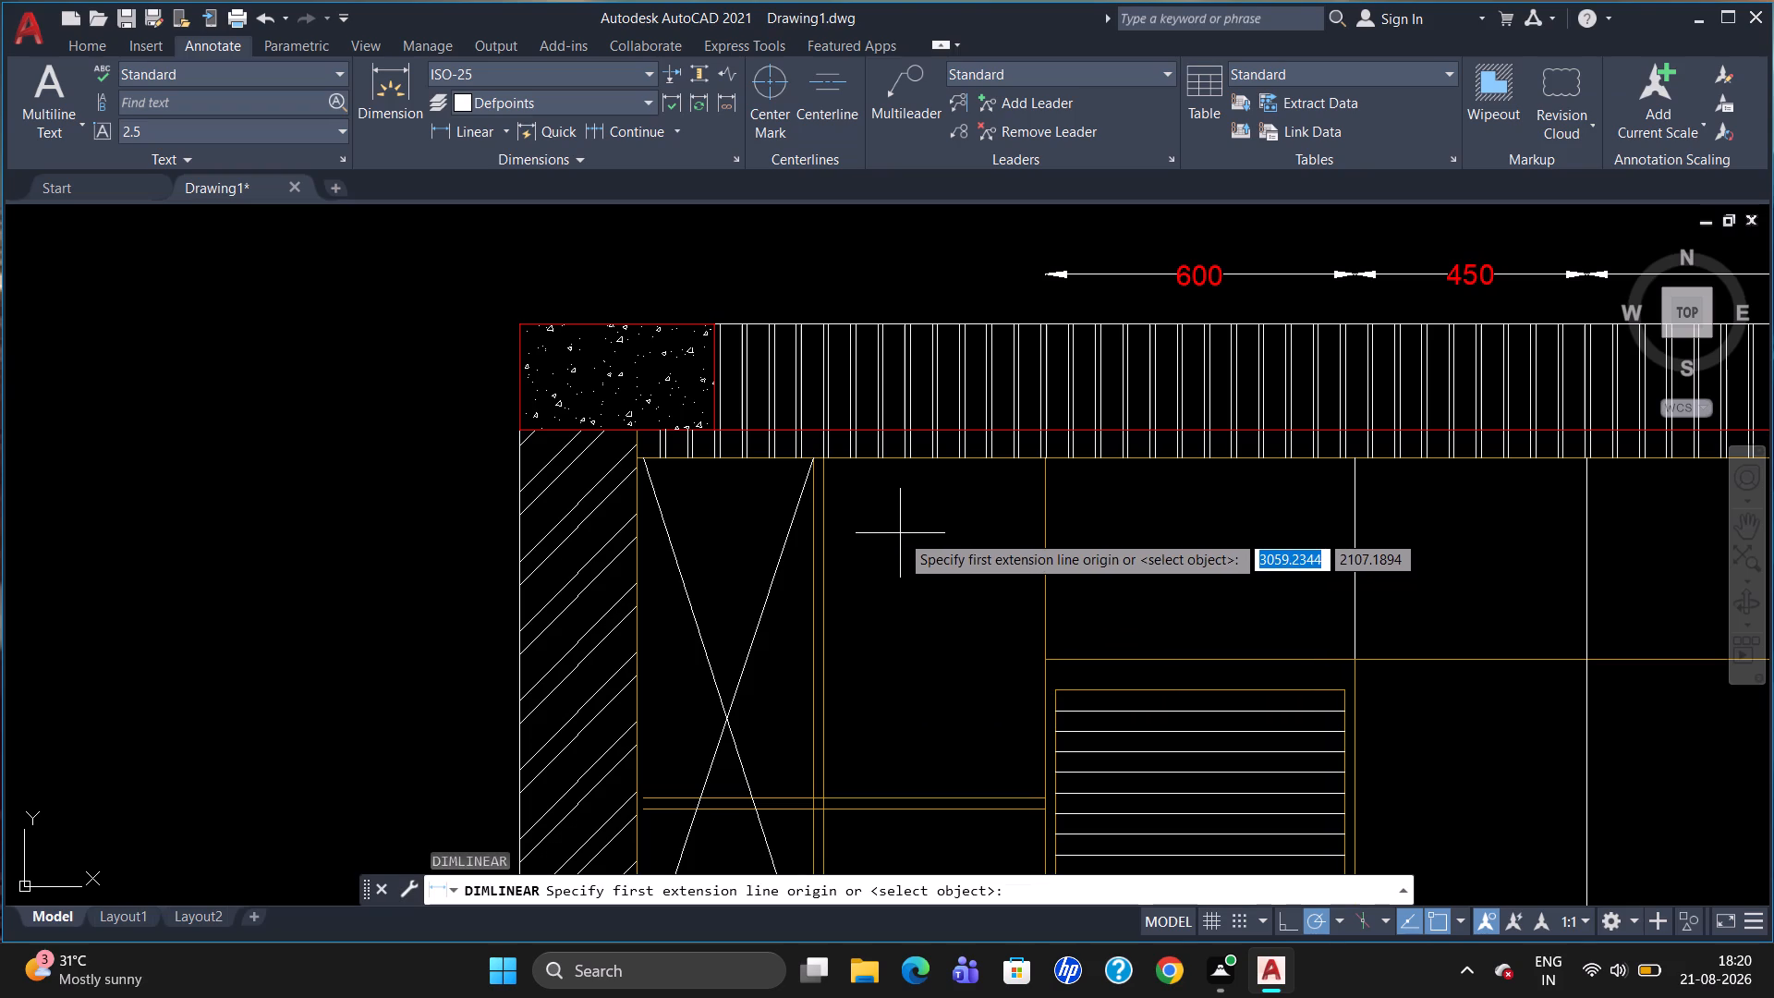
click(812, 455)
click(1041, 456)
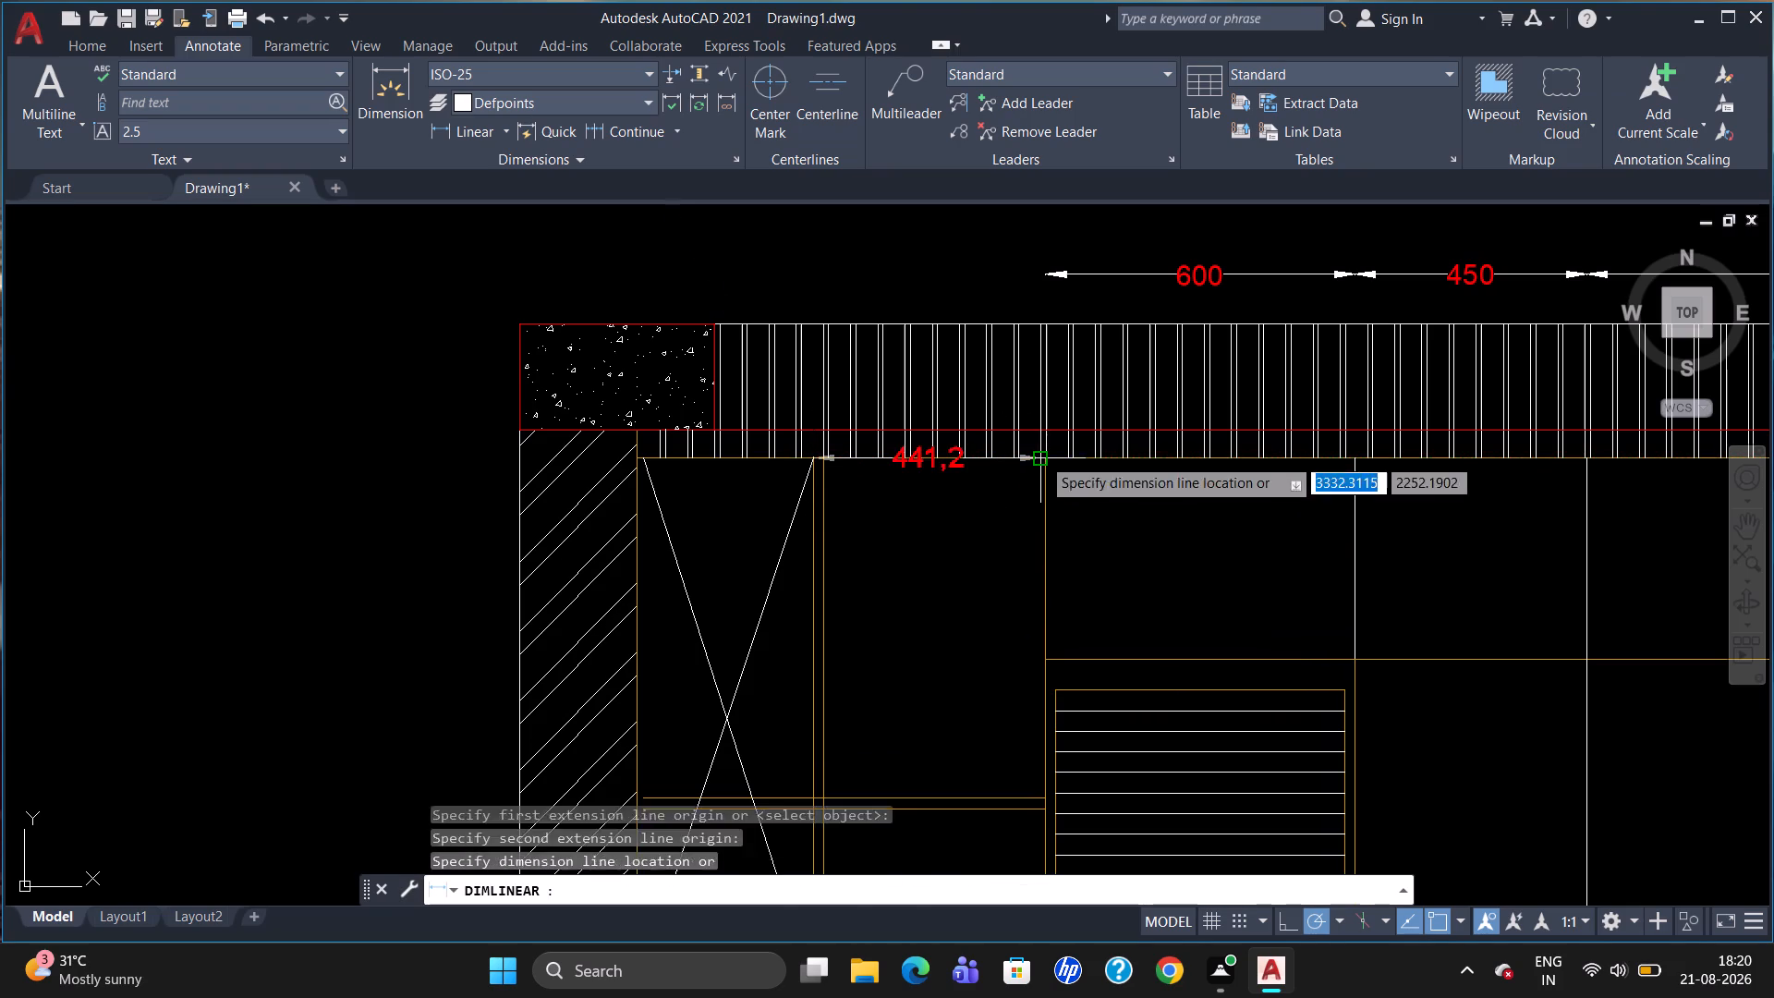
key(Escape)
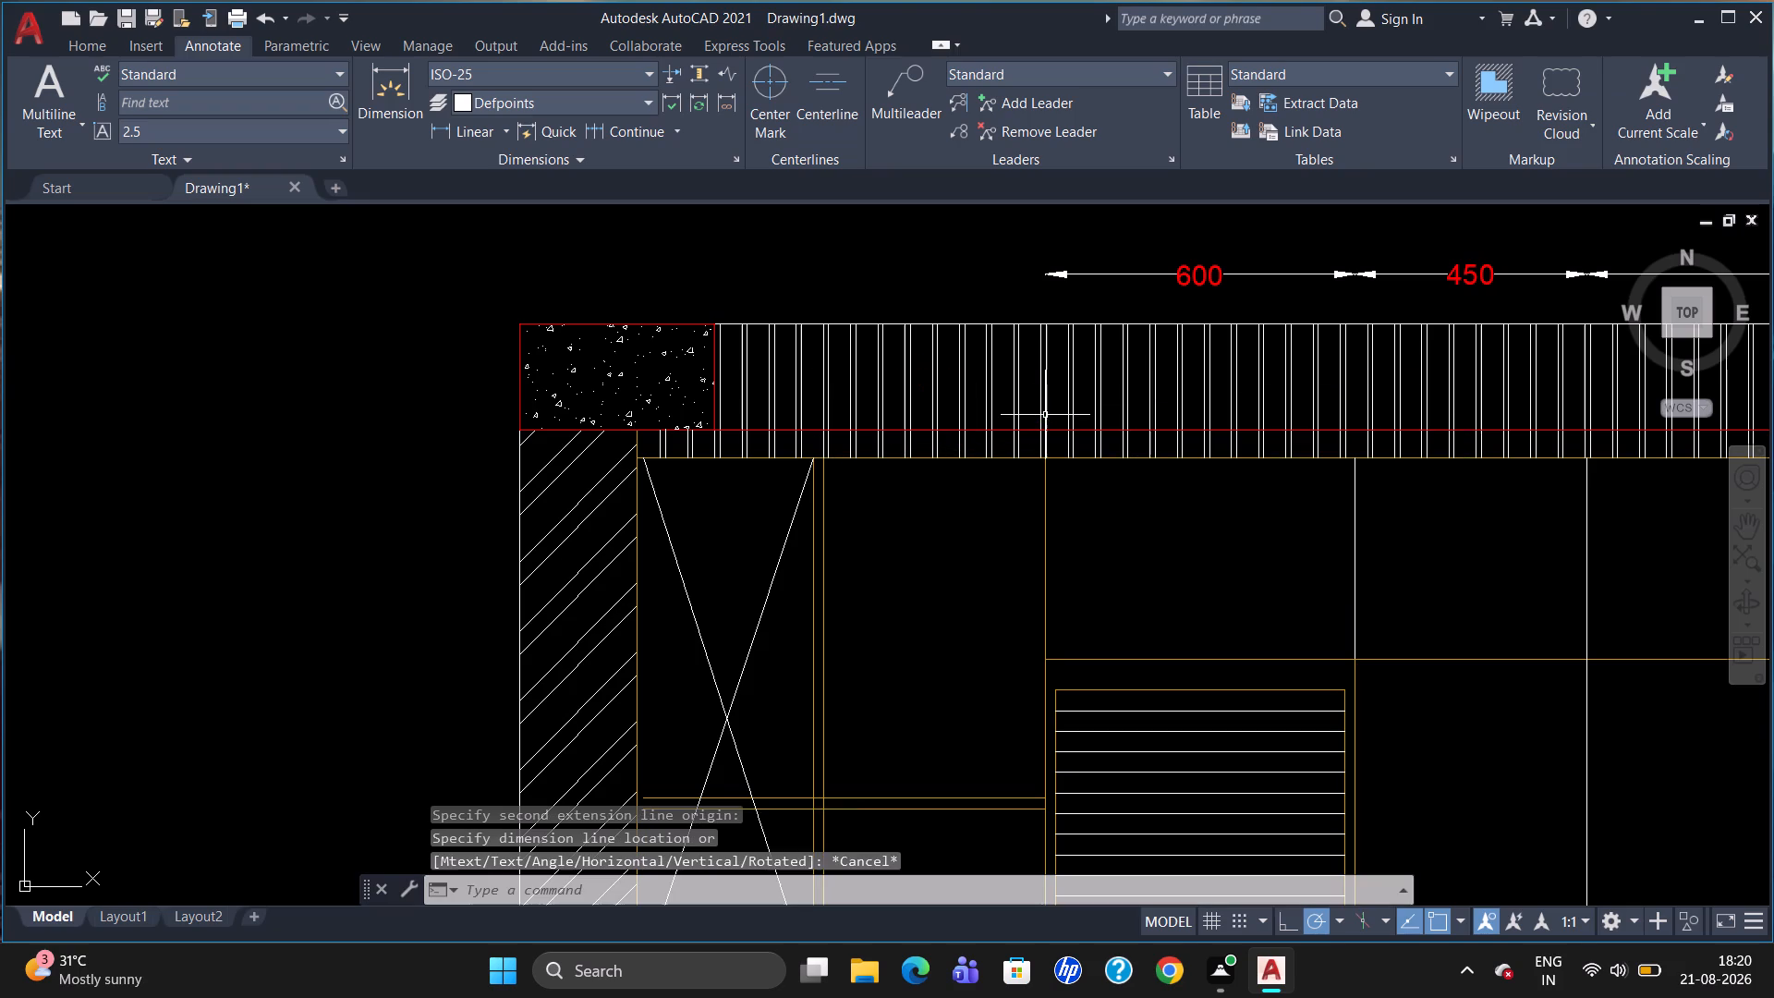
Add a linear dimension from the crossed compartment's top inner corner to the slatted compartment's near divider, aligned with the top dimension chain.
text(DLI)
key(Return)
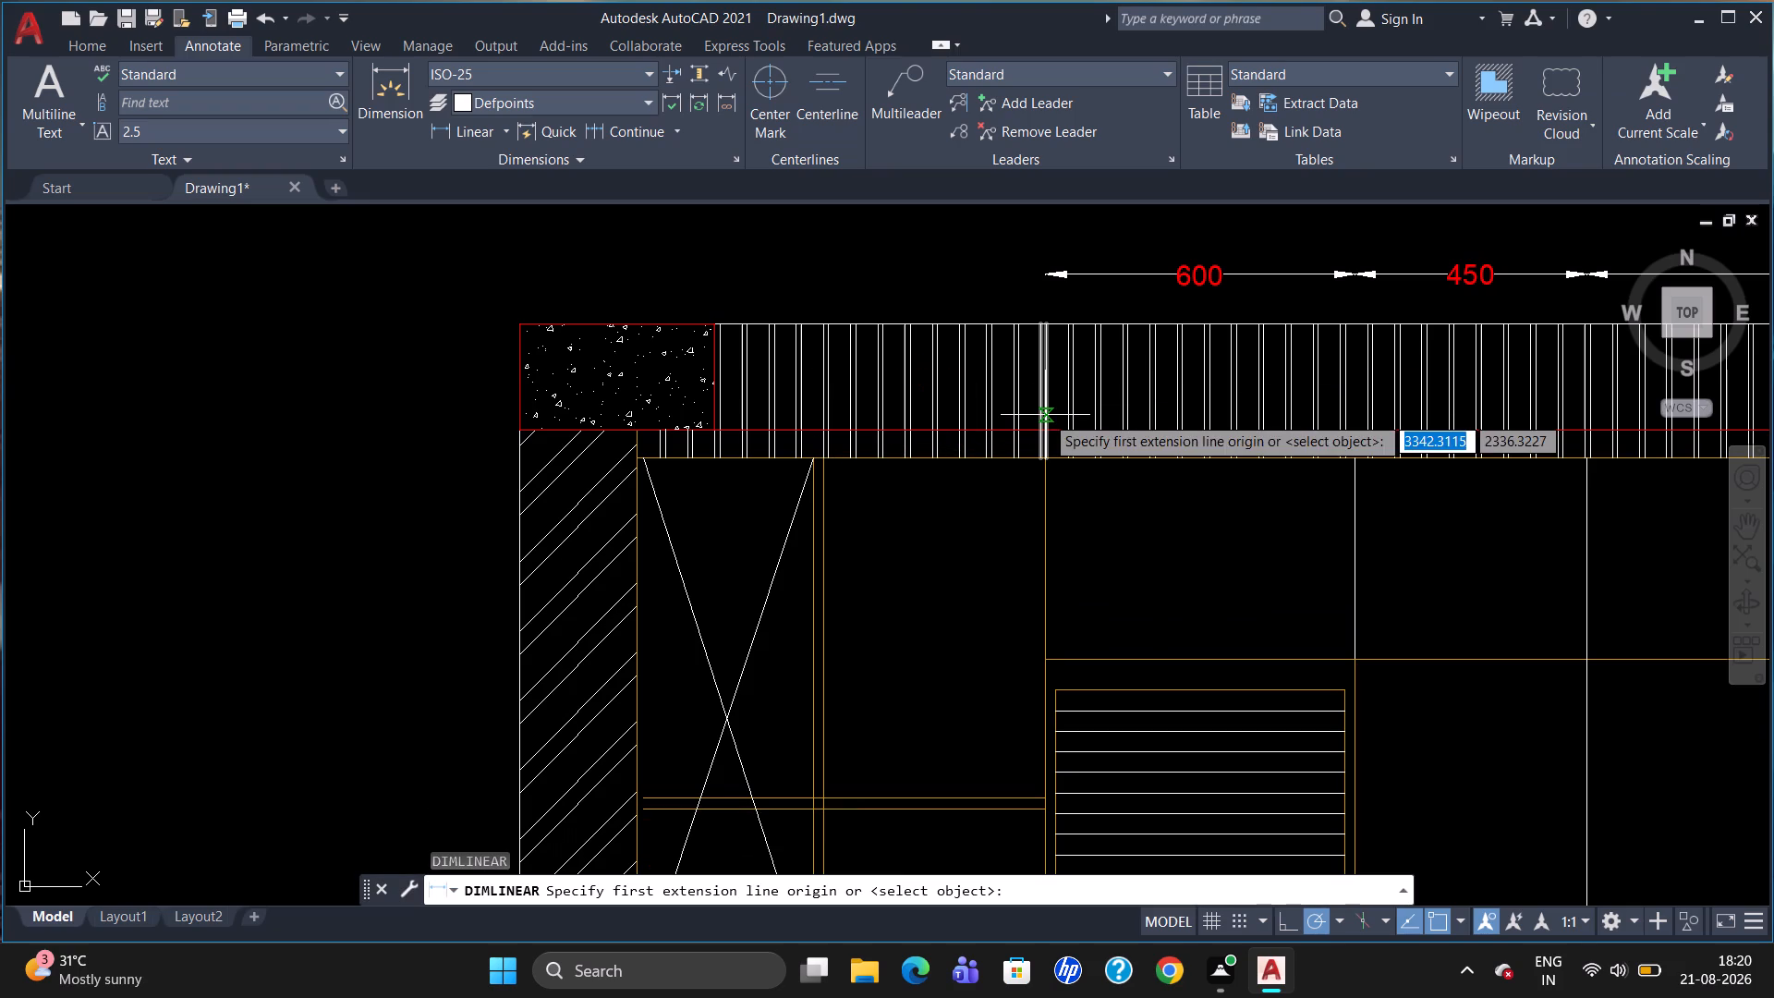
click(816, 458)
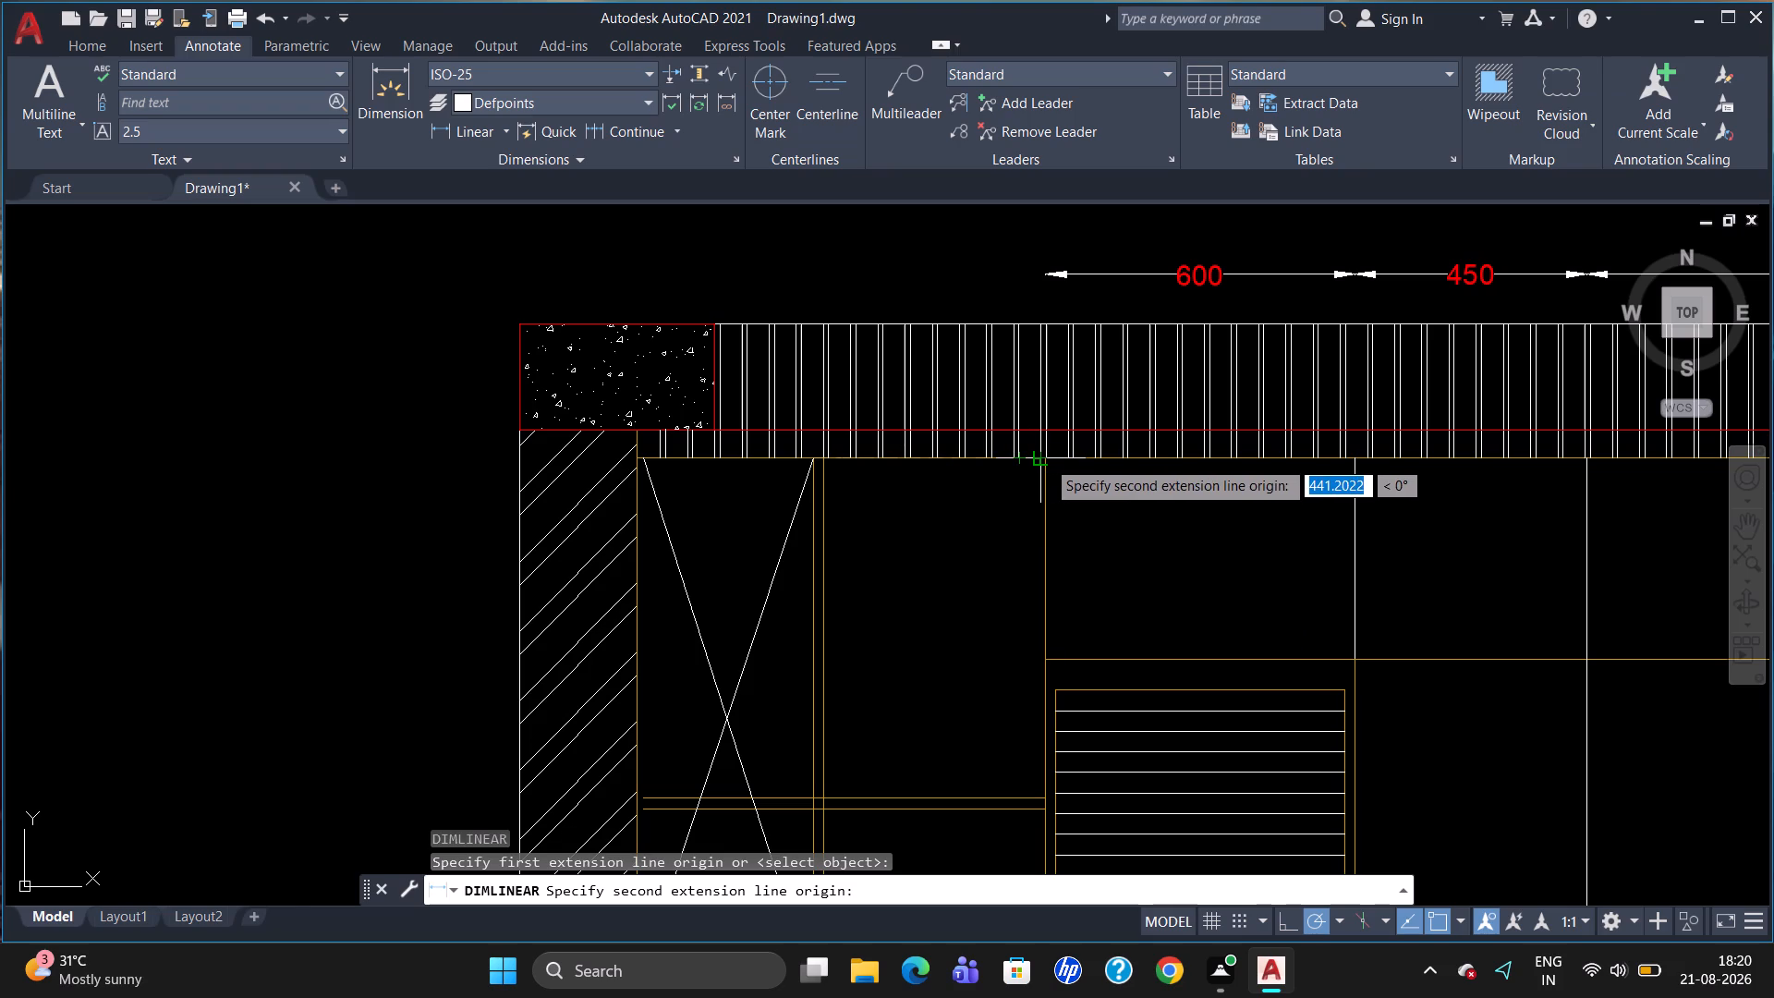
scroll(1046, 459, up, 1)
click(1046, 459)
scroll(1053, 261, down, 1)
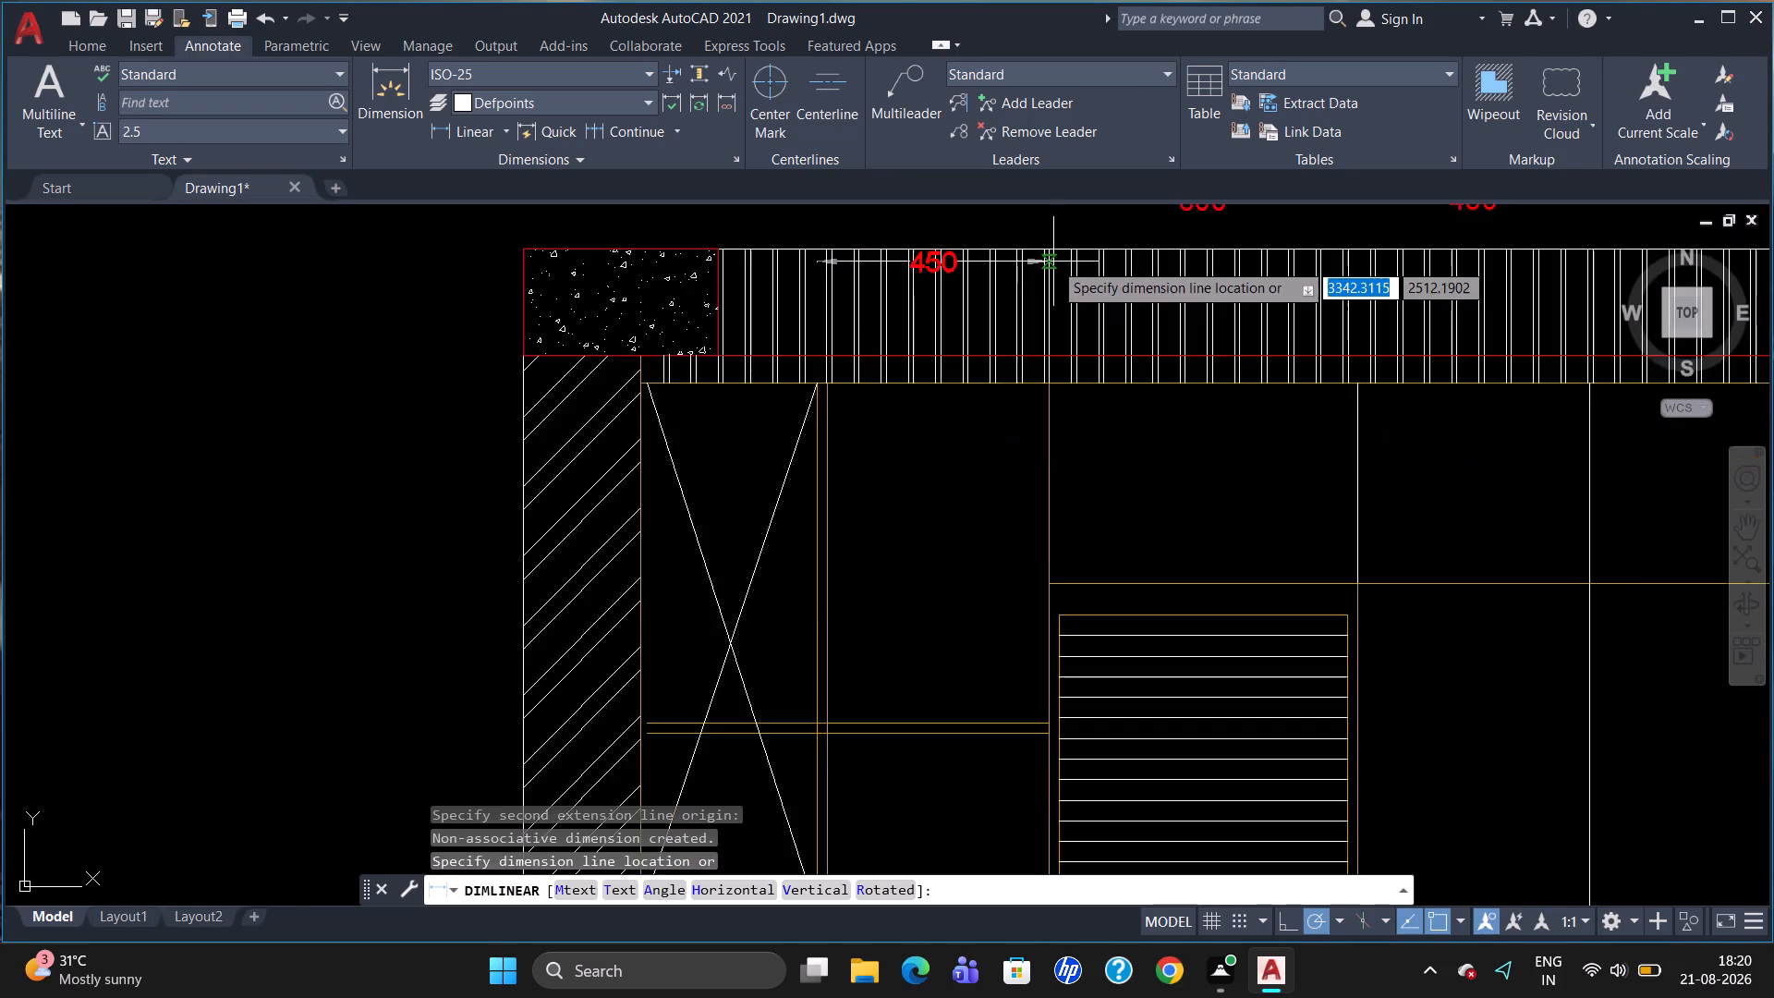
scroll(1053, 262, down, 1)
scroll(1052, 225, up, 2)
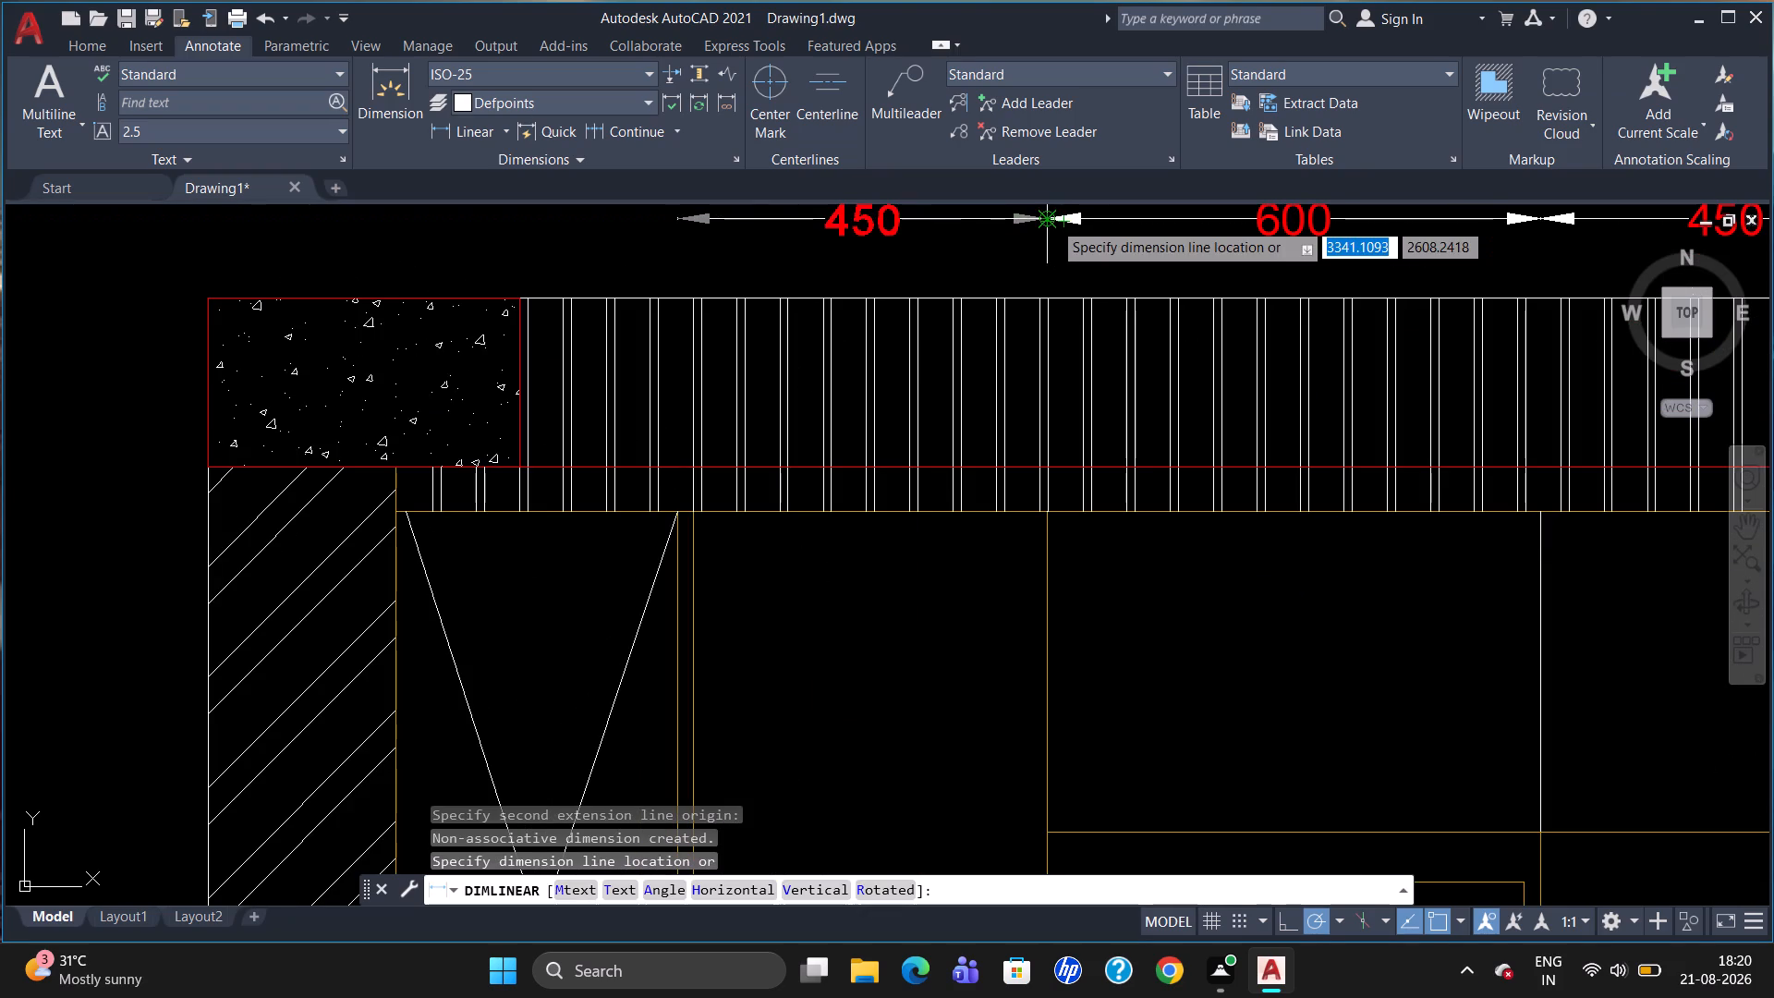
click(1052, 219)
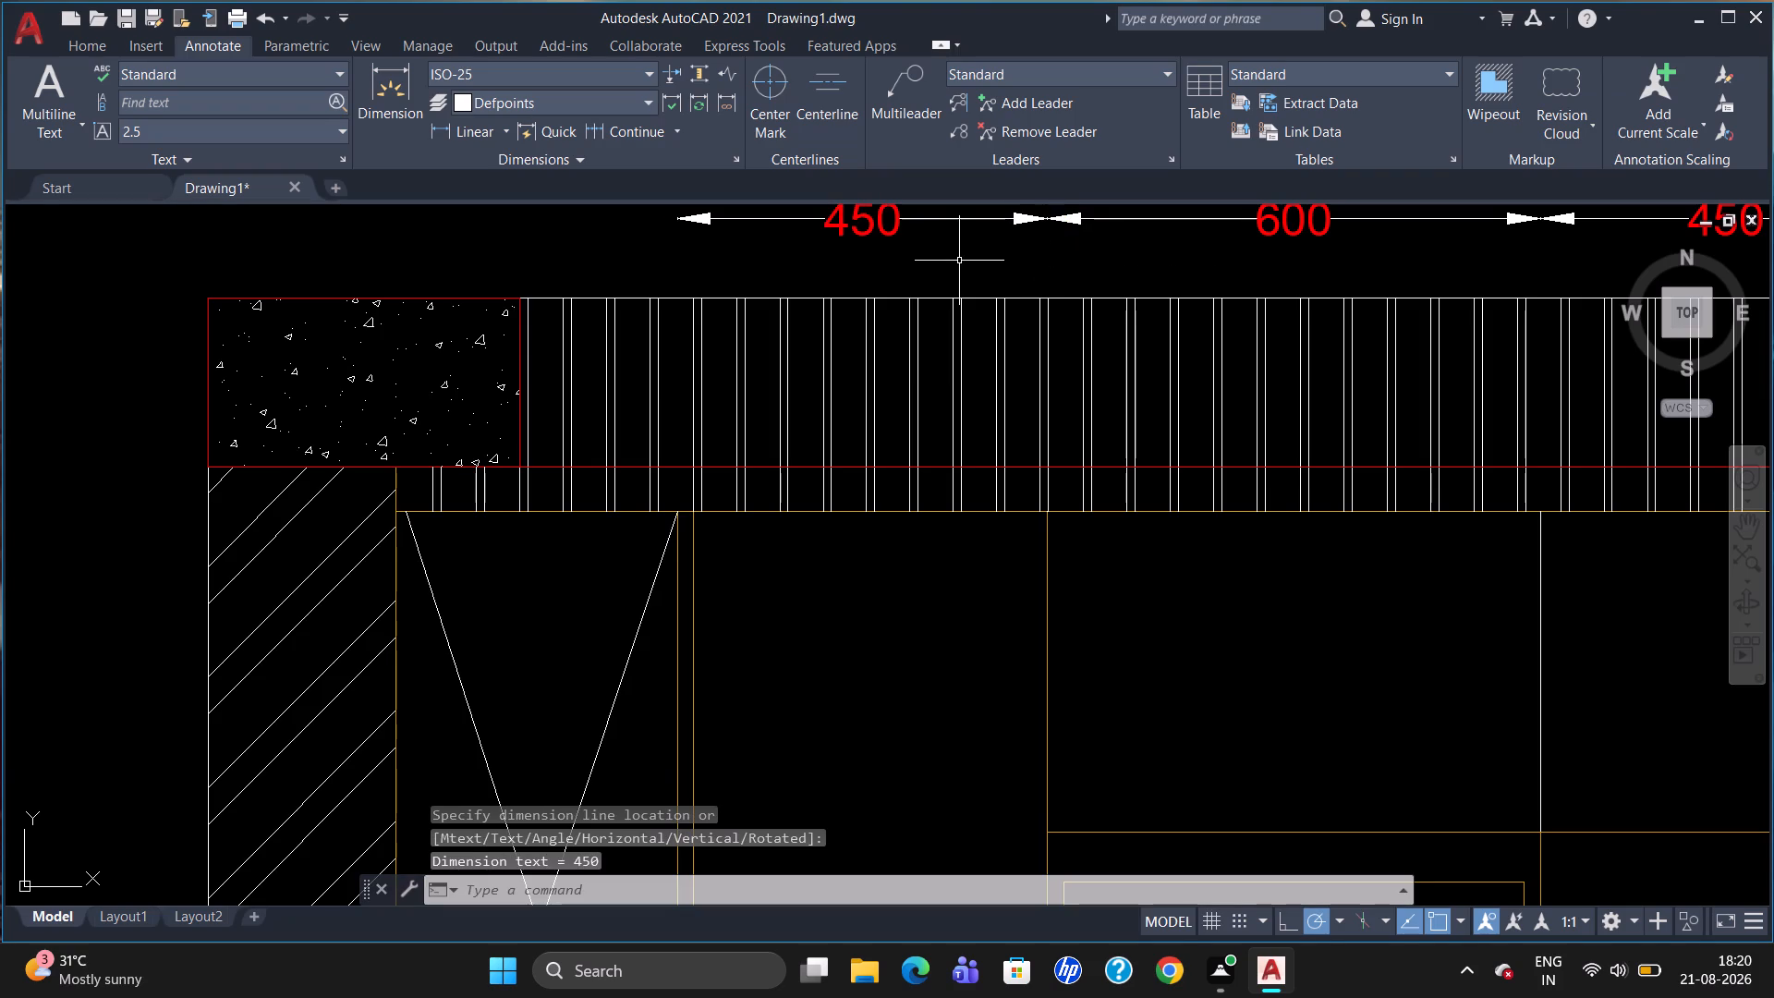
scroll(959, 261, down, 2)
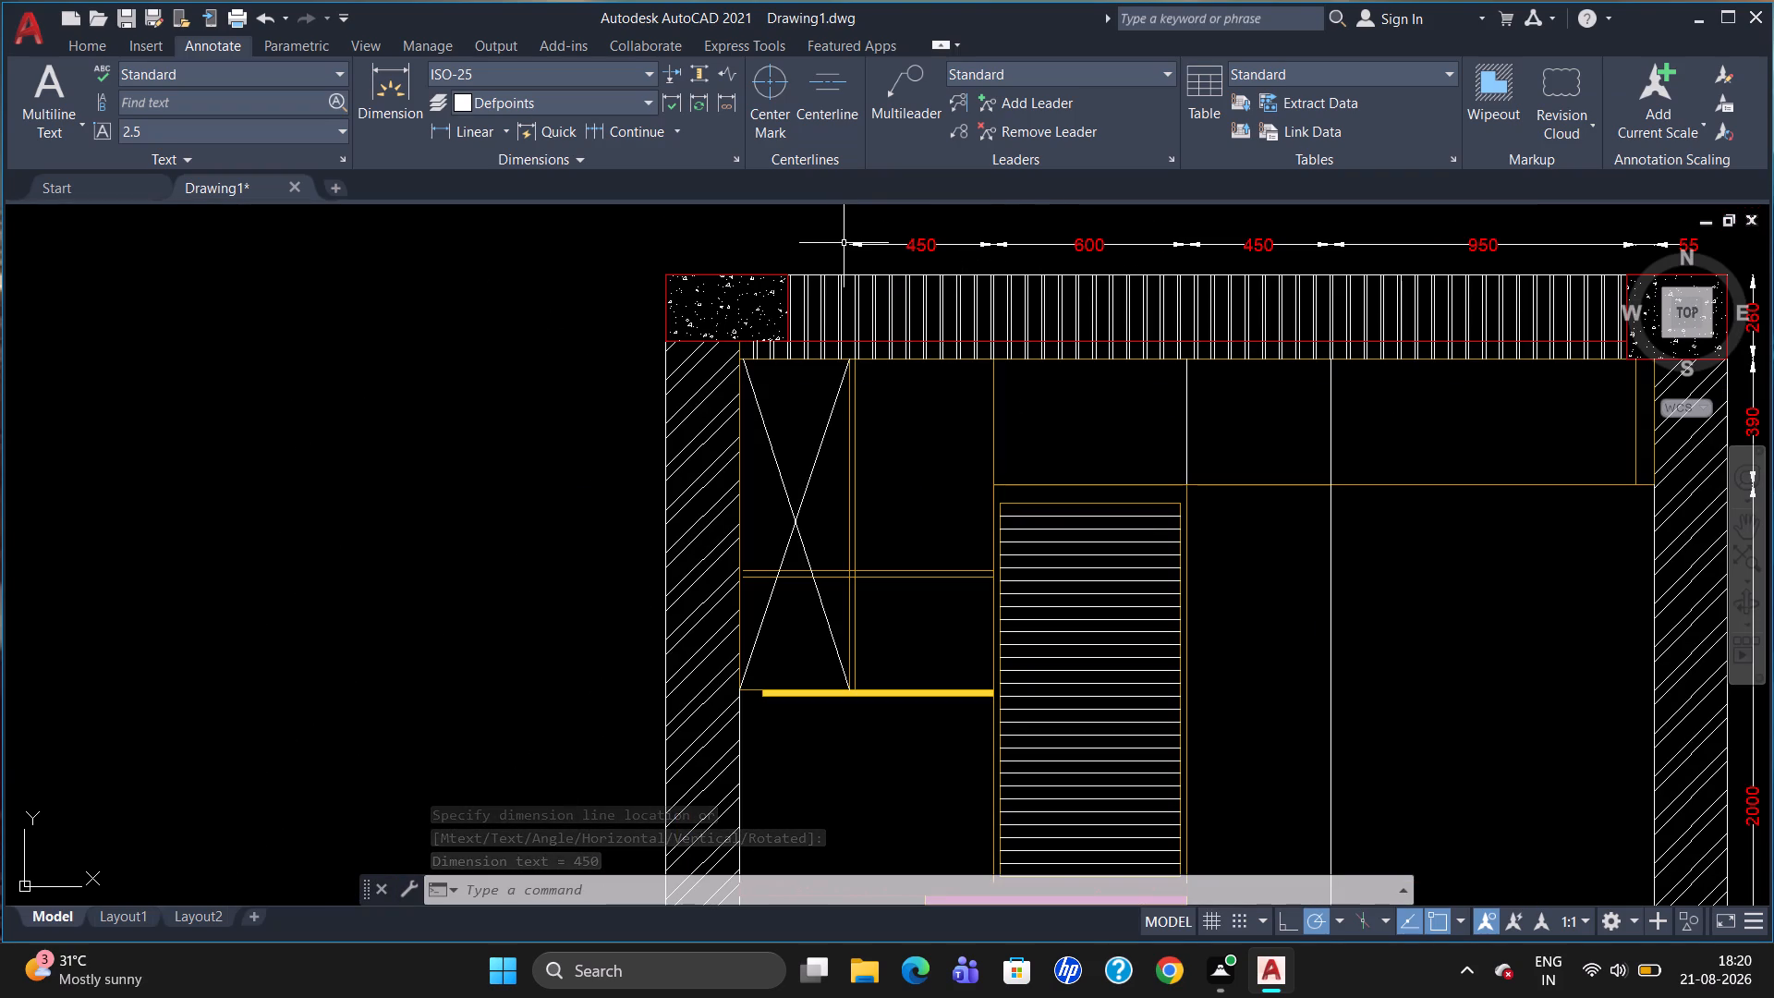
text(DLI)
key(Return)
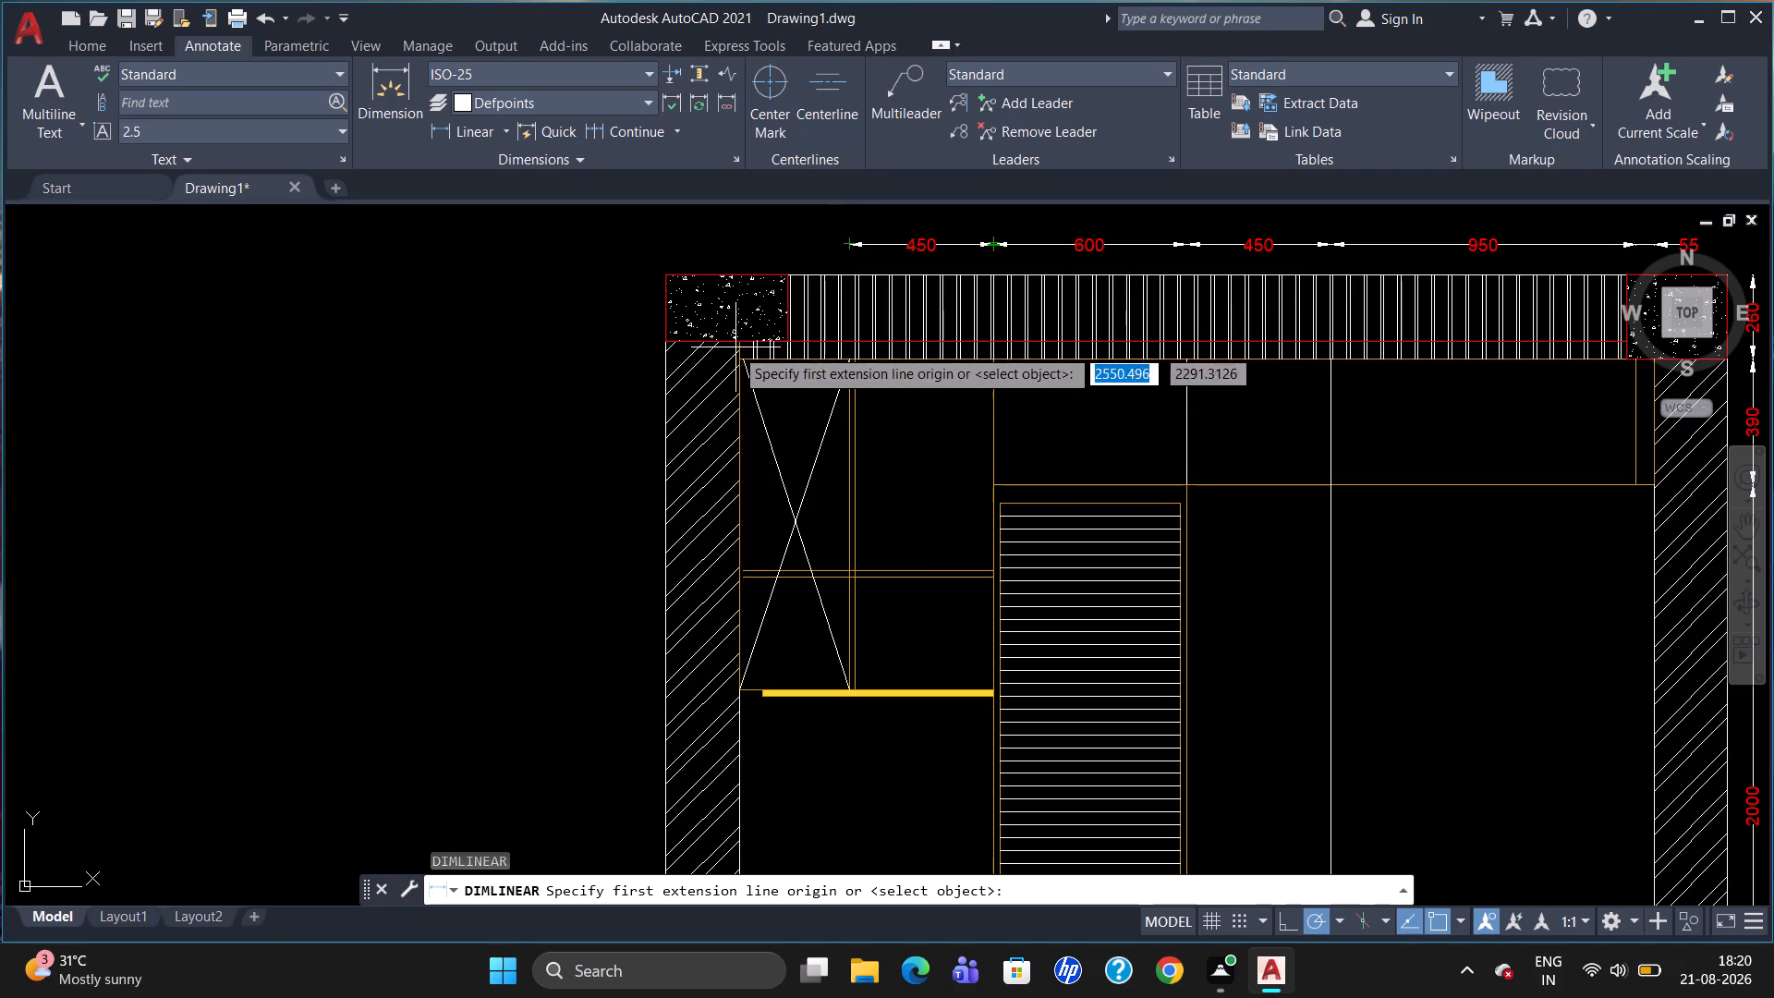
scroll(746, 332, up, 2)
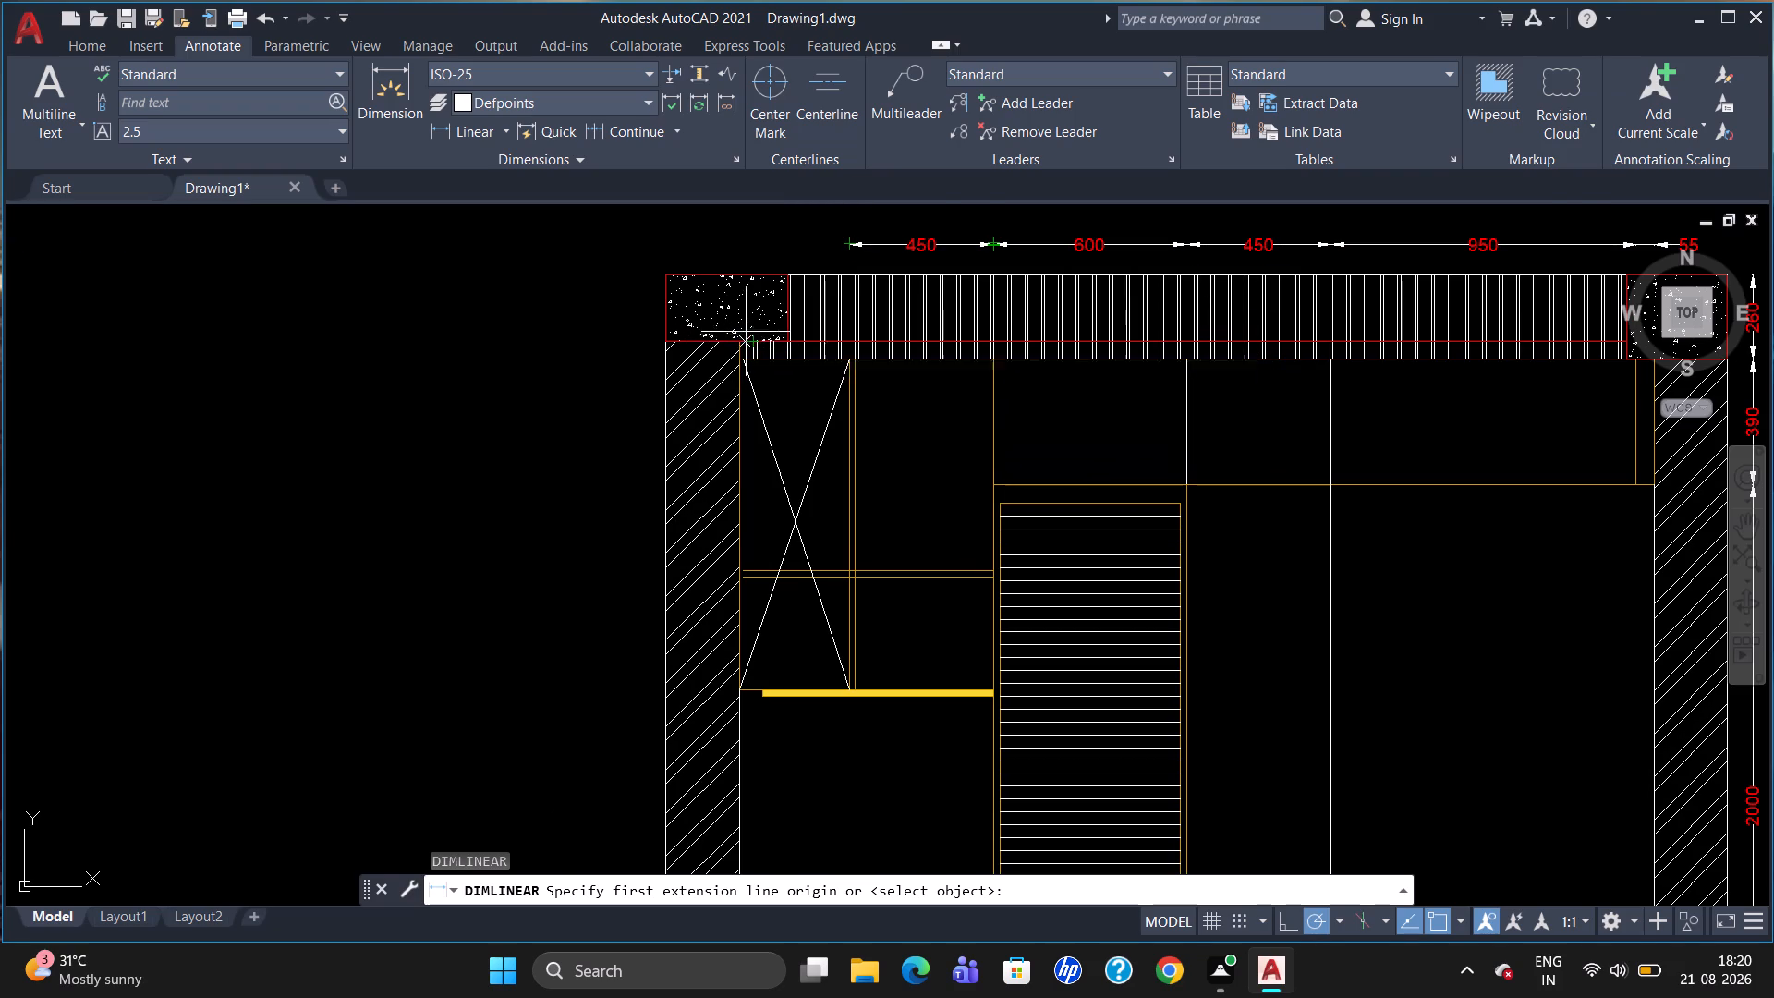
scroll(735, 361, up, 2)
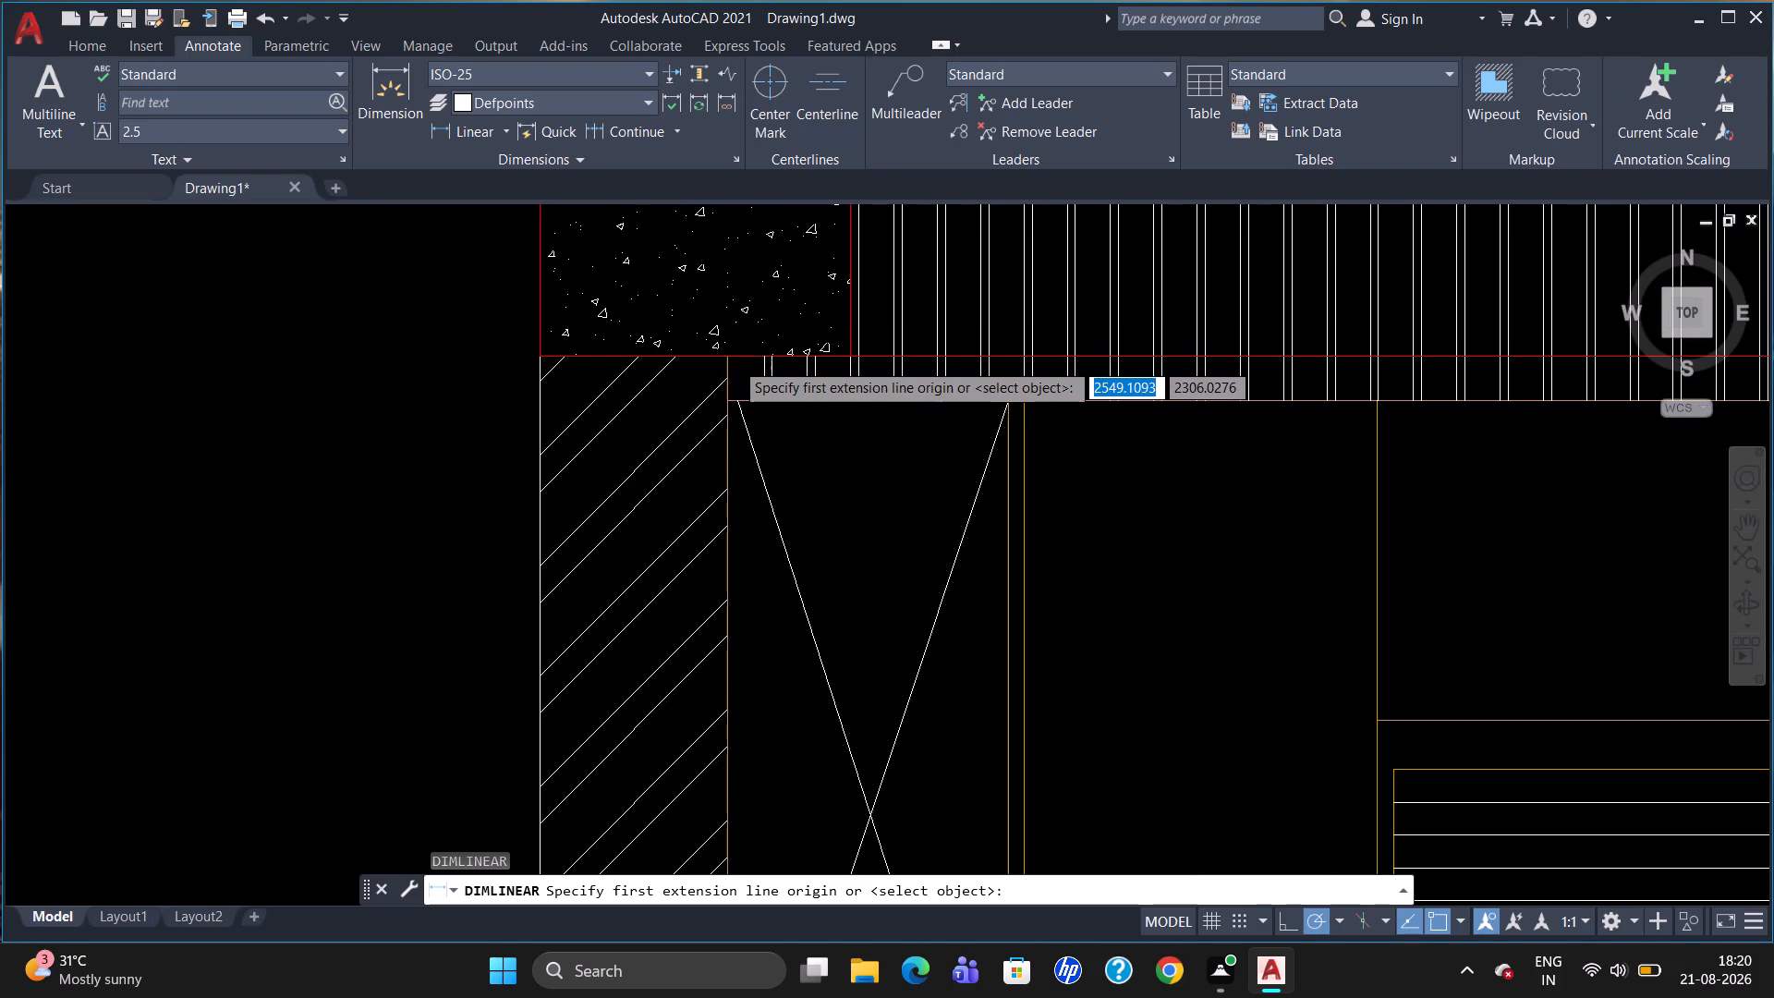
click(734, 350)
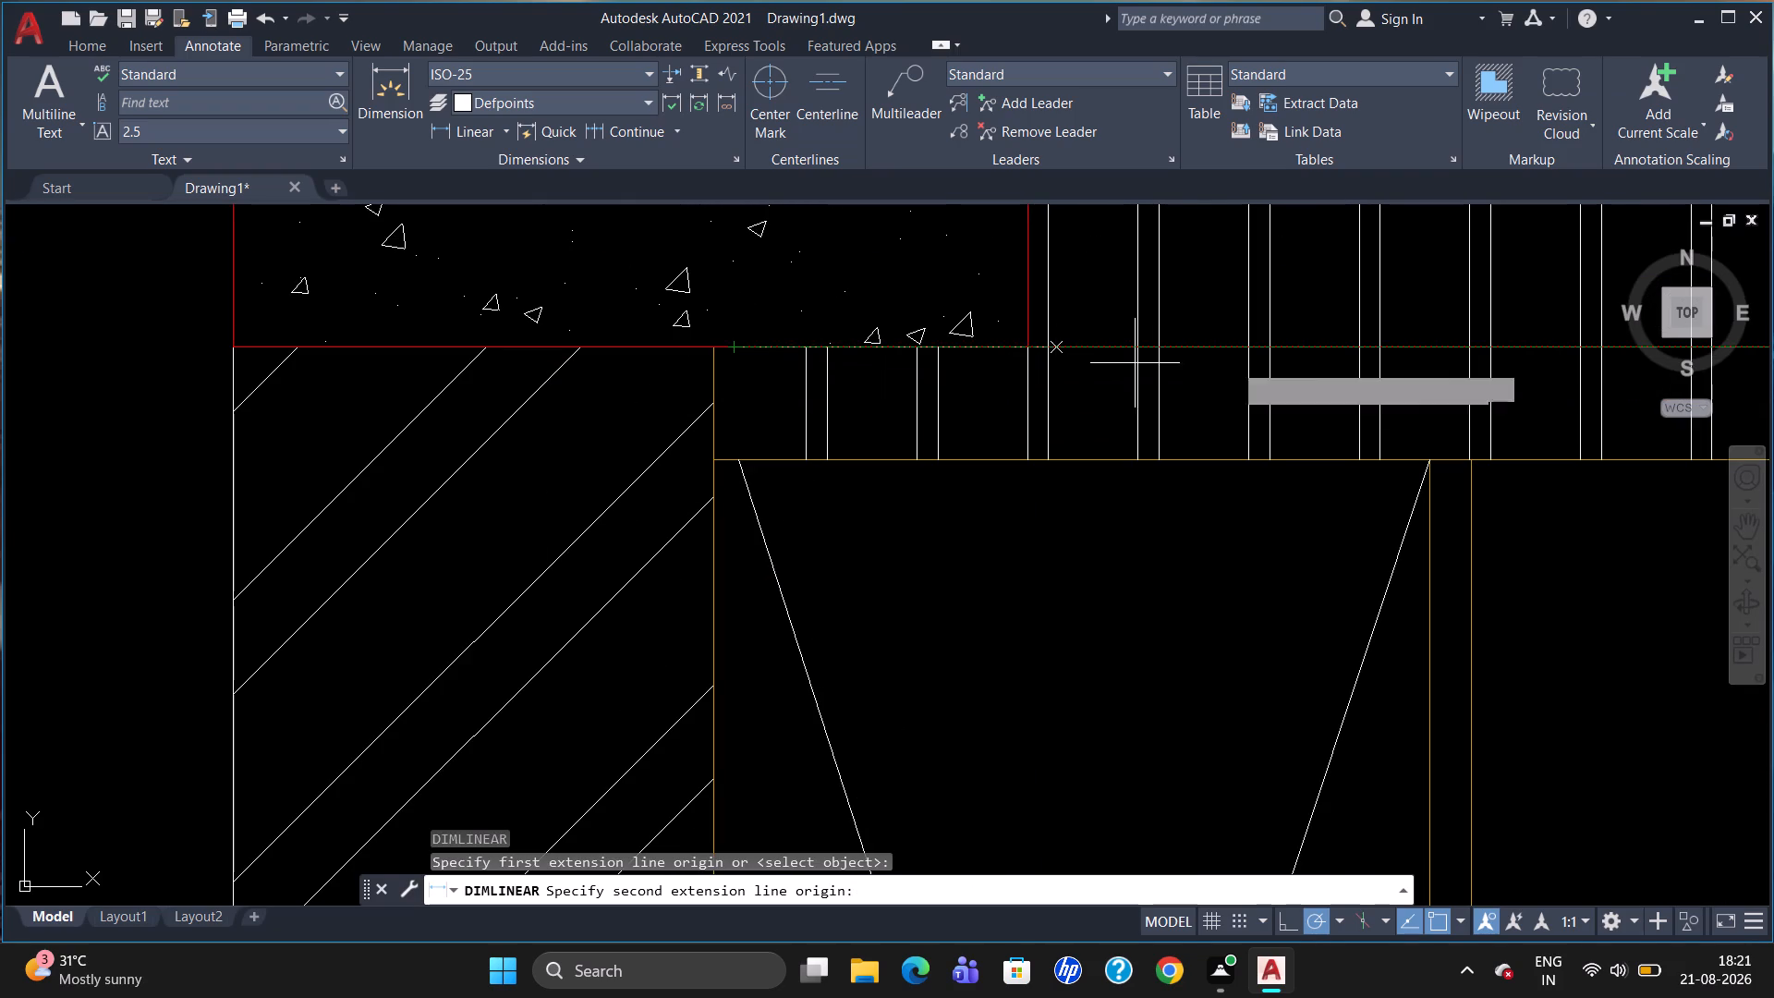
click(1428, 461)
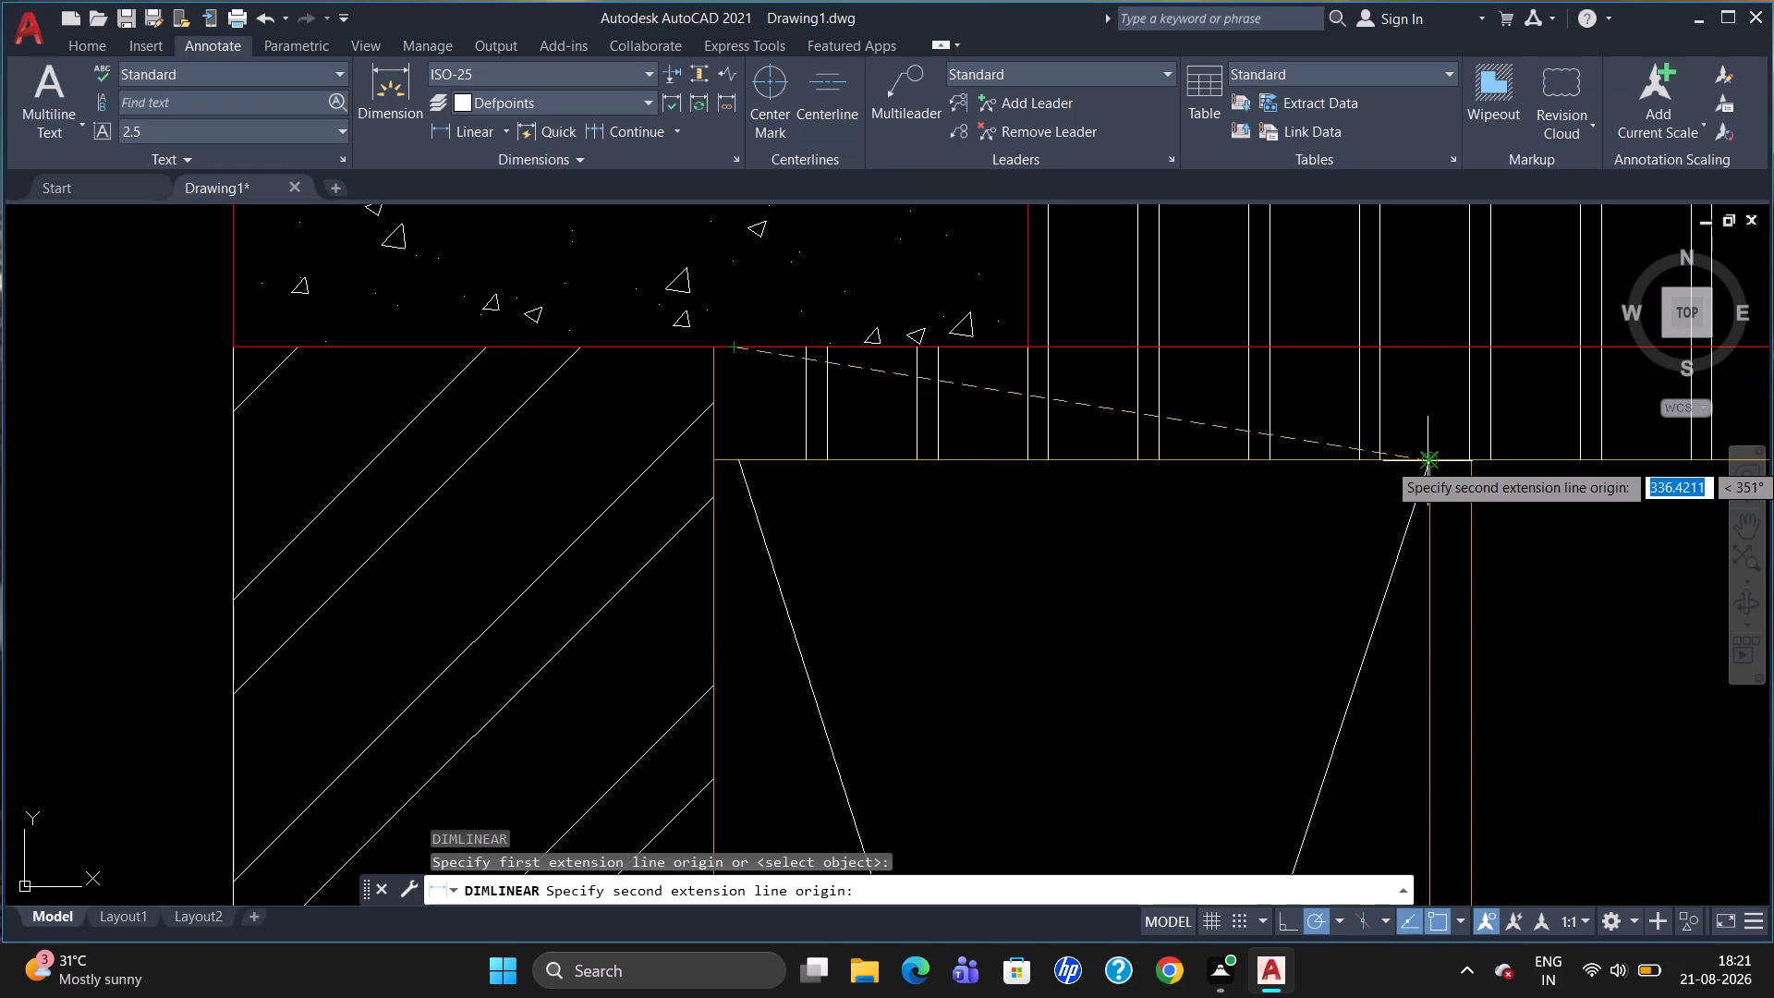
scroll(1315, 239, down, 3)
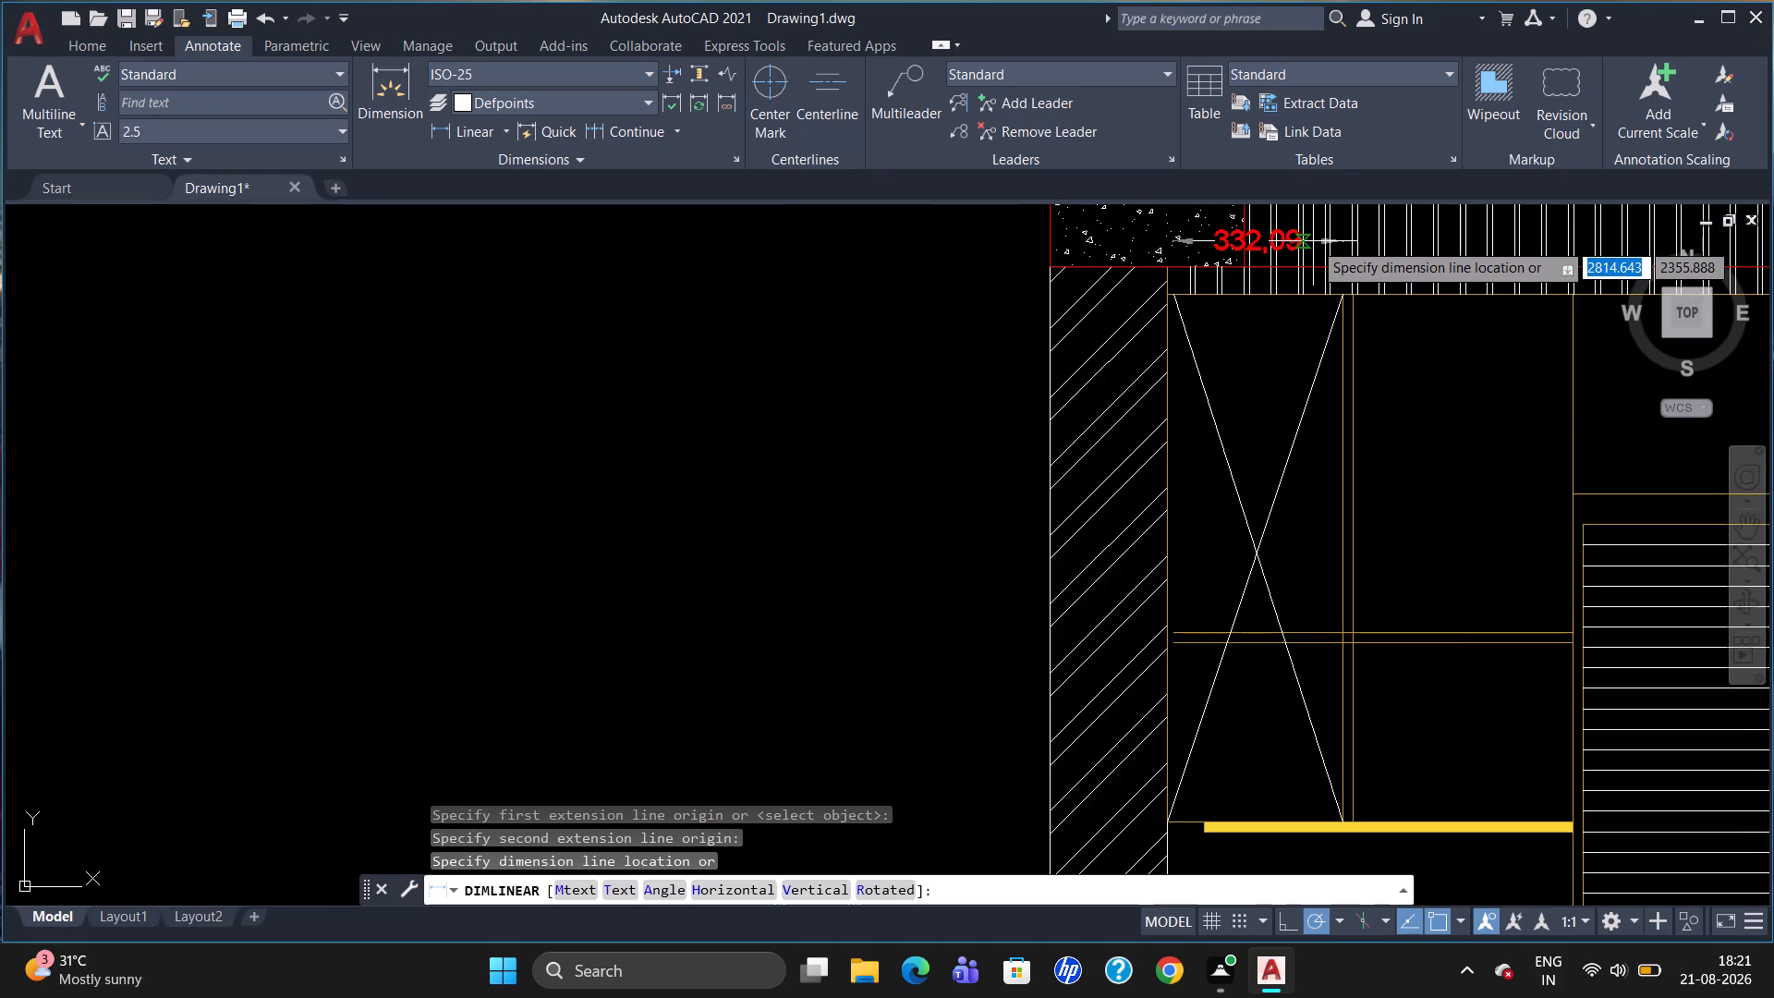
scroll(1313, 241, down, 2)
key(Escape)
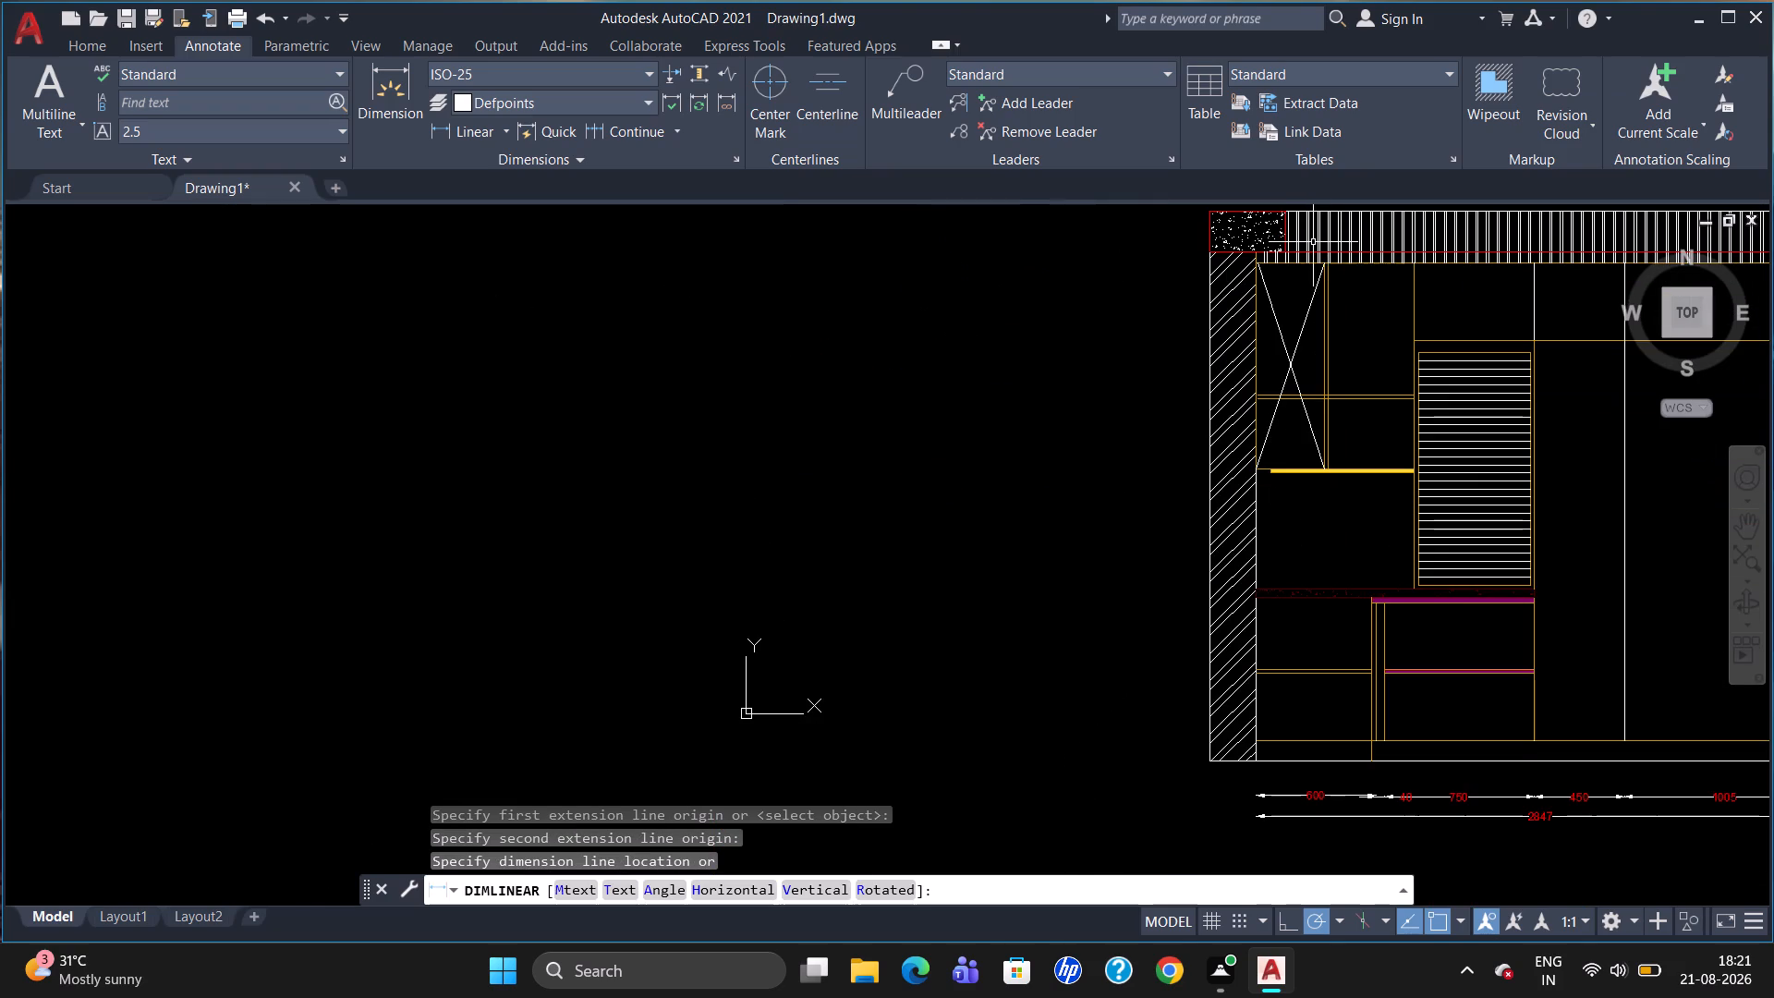
Add a linear dimension from the far line of the crossed compartment's double divider to the hatched strip's inner edge, level with the top chain.
scroll(1267, 182, up, 4)
scroll(1338, 265, up, 3)
scroll(1338, 271, down, 3)
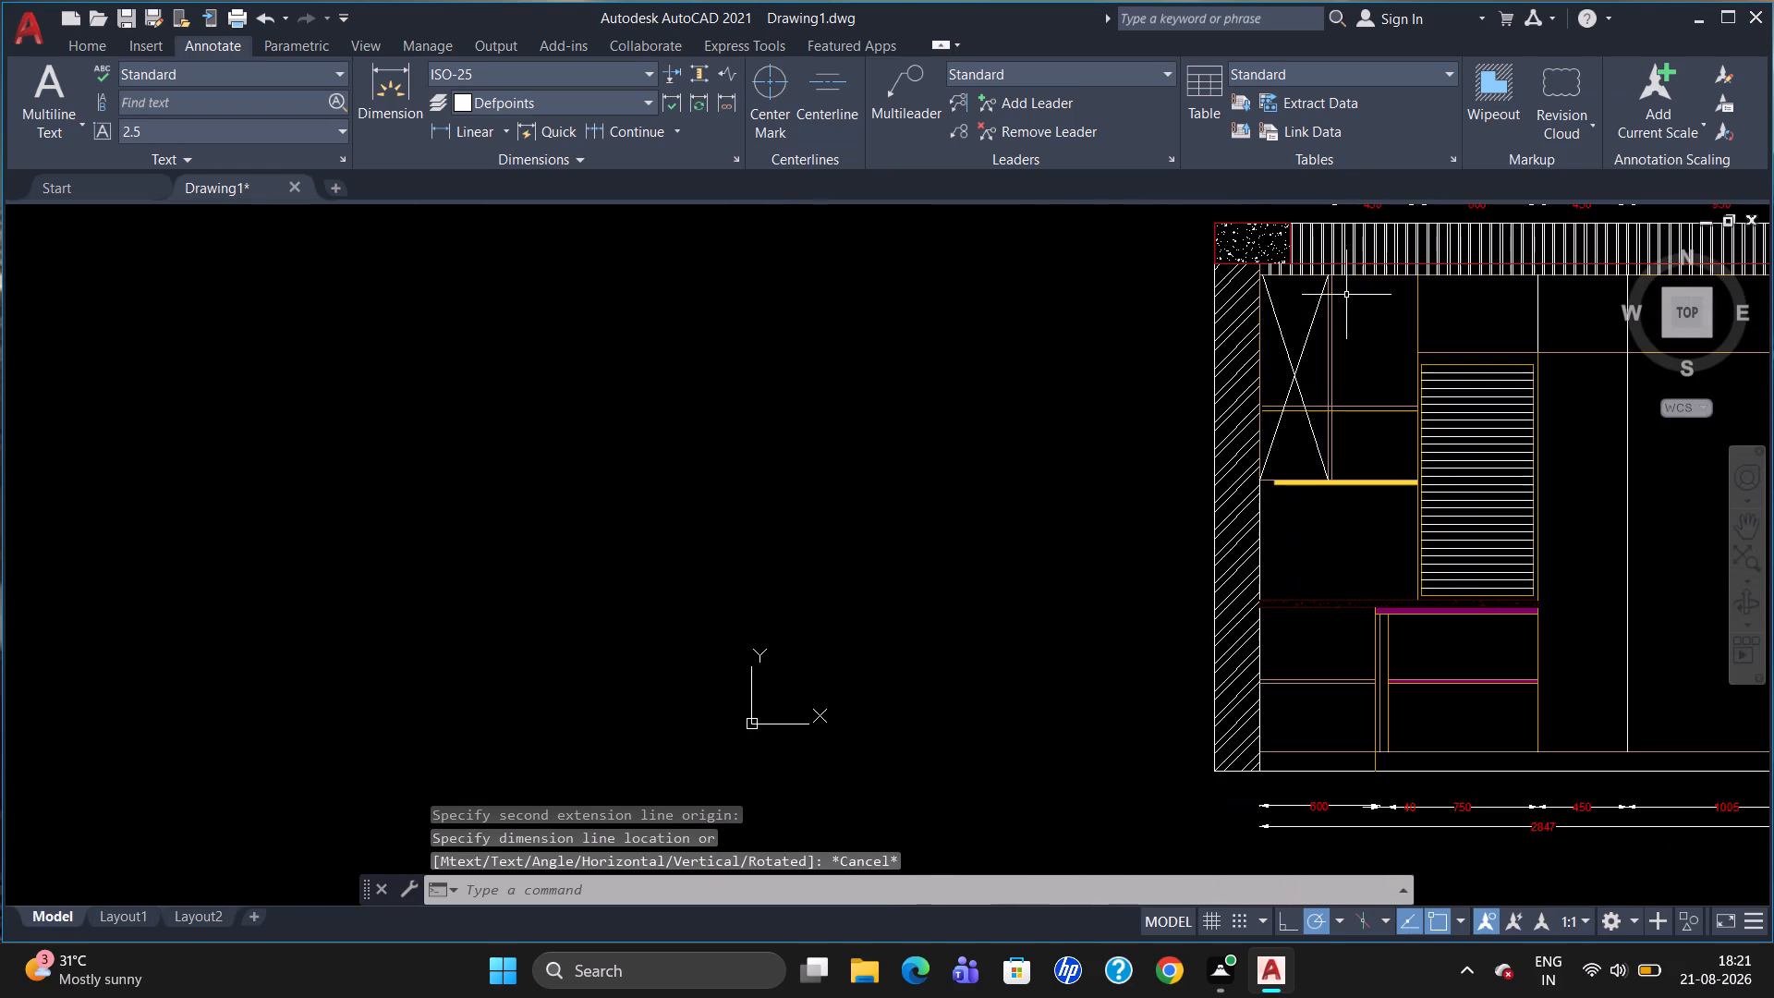
scroll(1318, 187, up, 5)
scroll(1360, 302, up, 5)
scroll(1372, 343, down, 6)
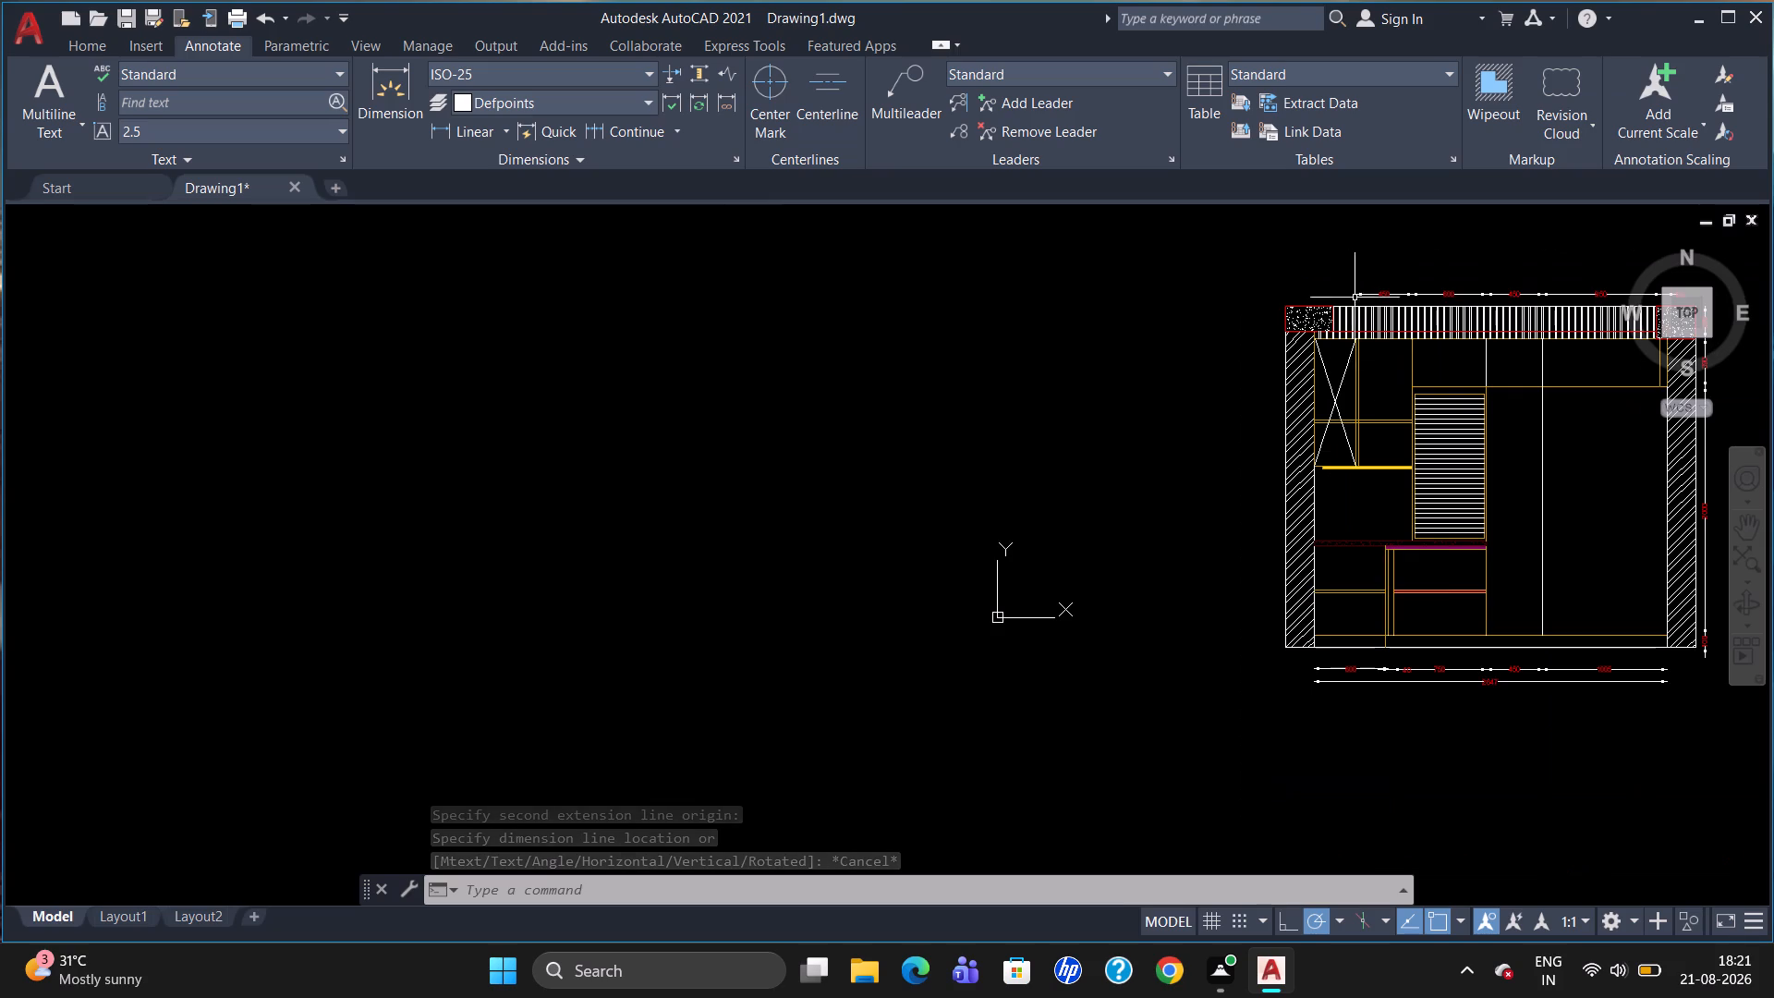
scroll(1354, 290, up, 4)
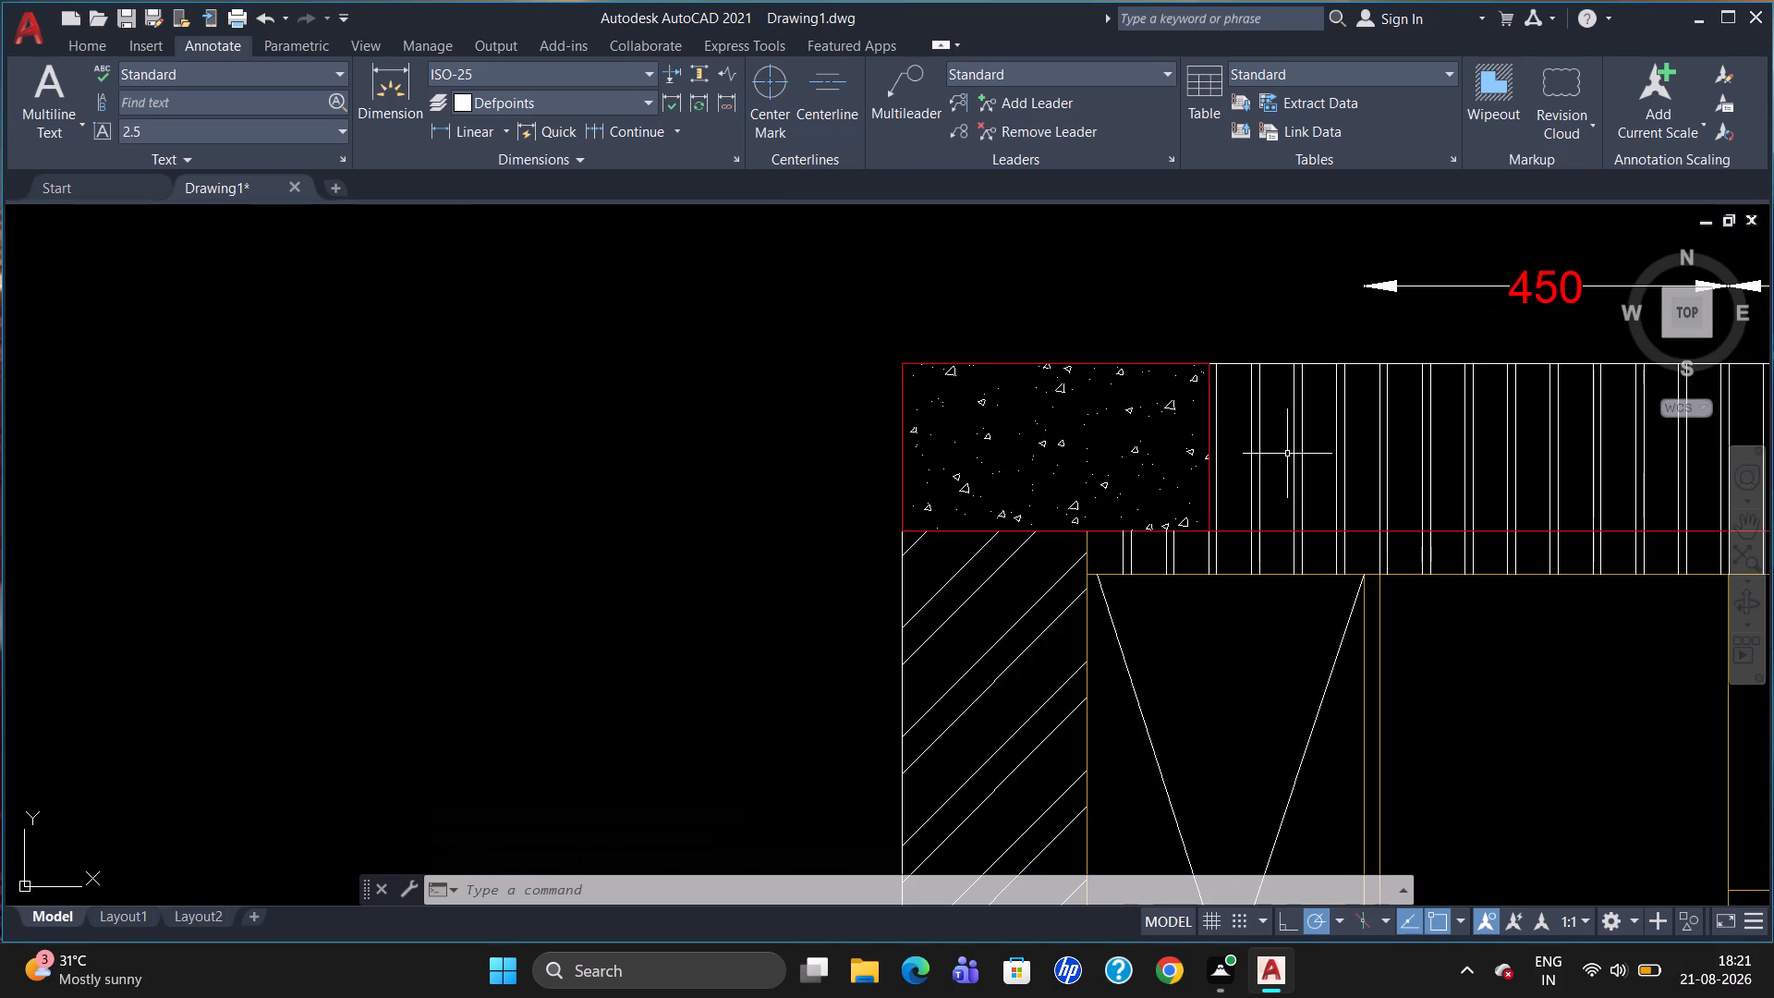
text(DLI)
key(Return)
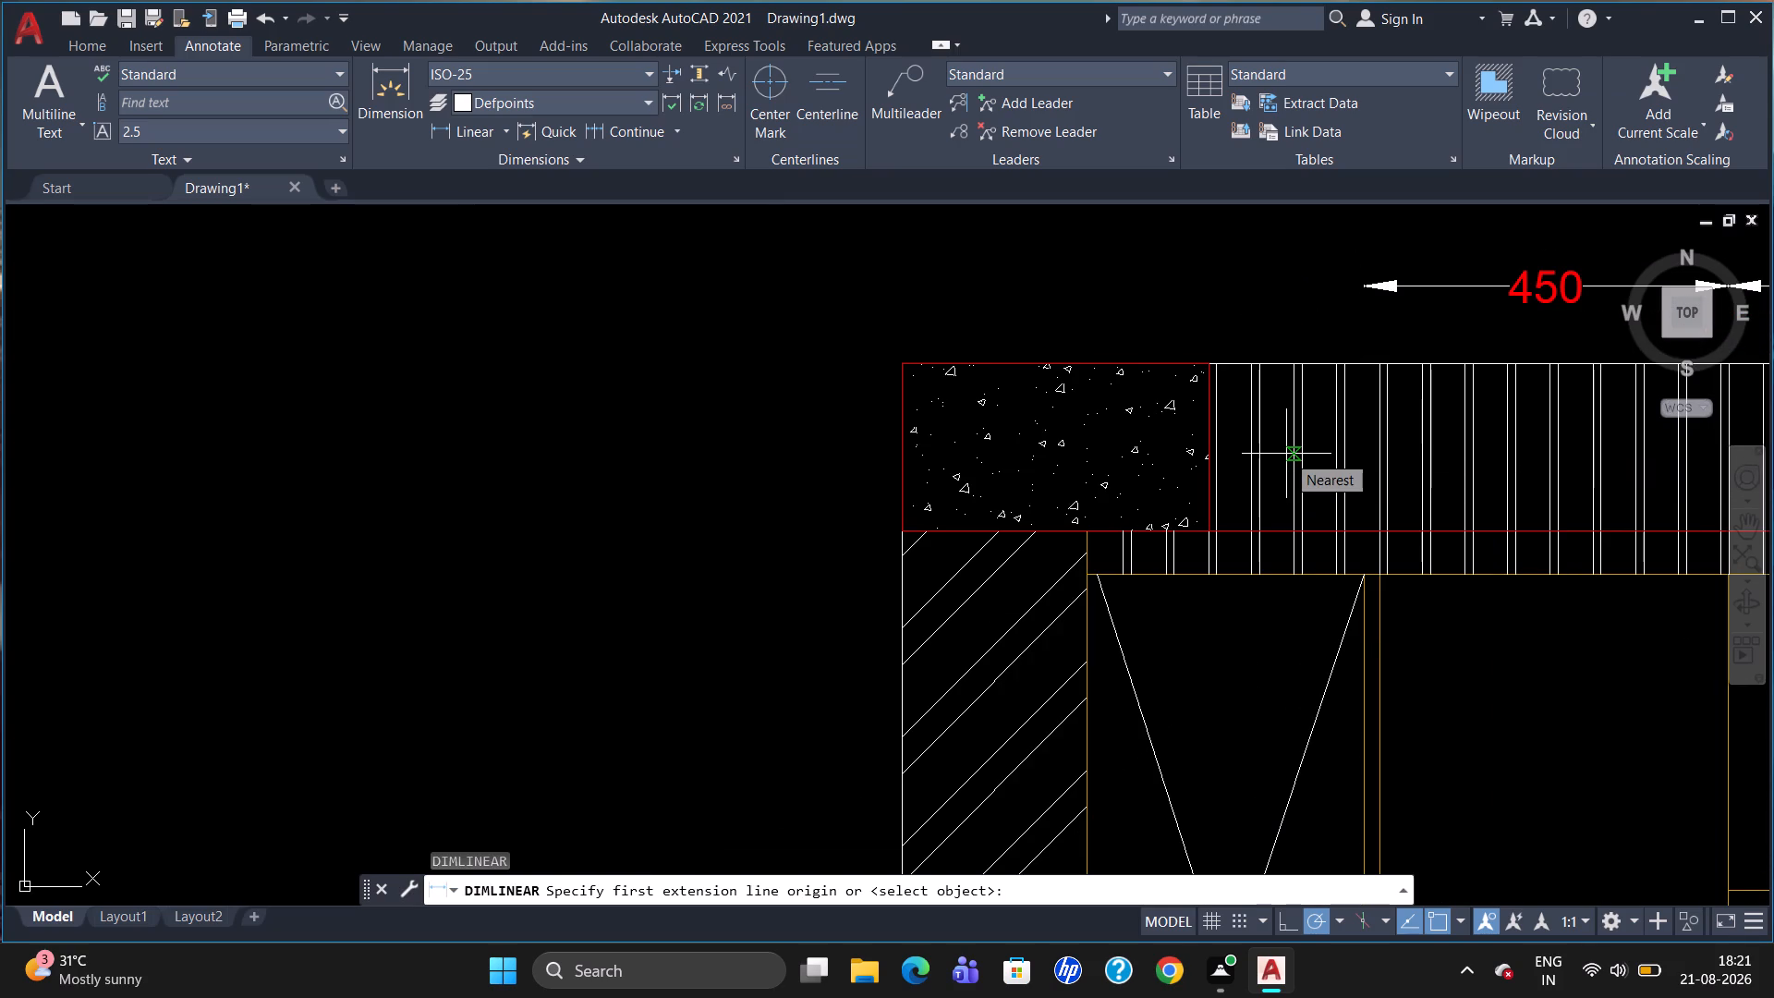
click(1381, 578)
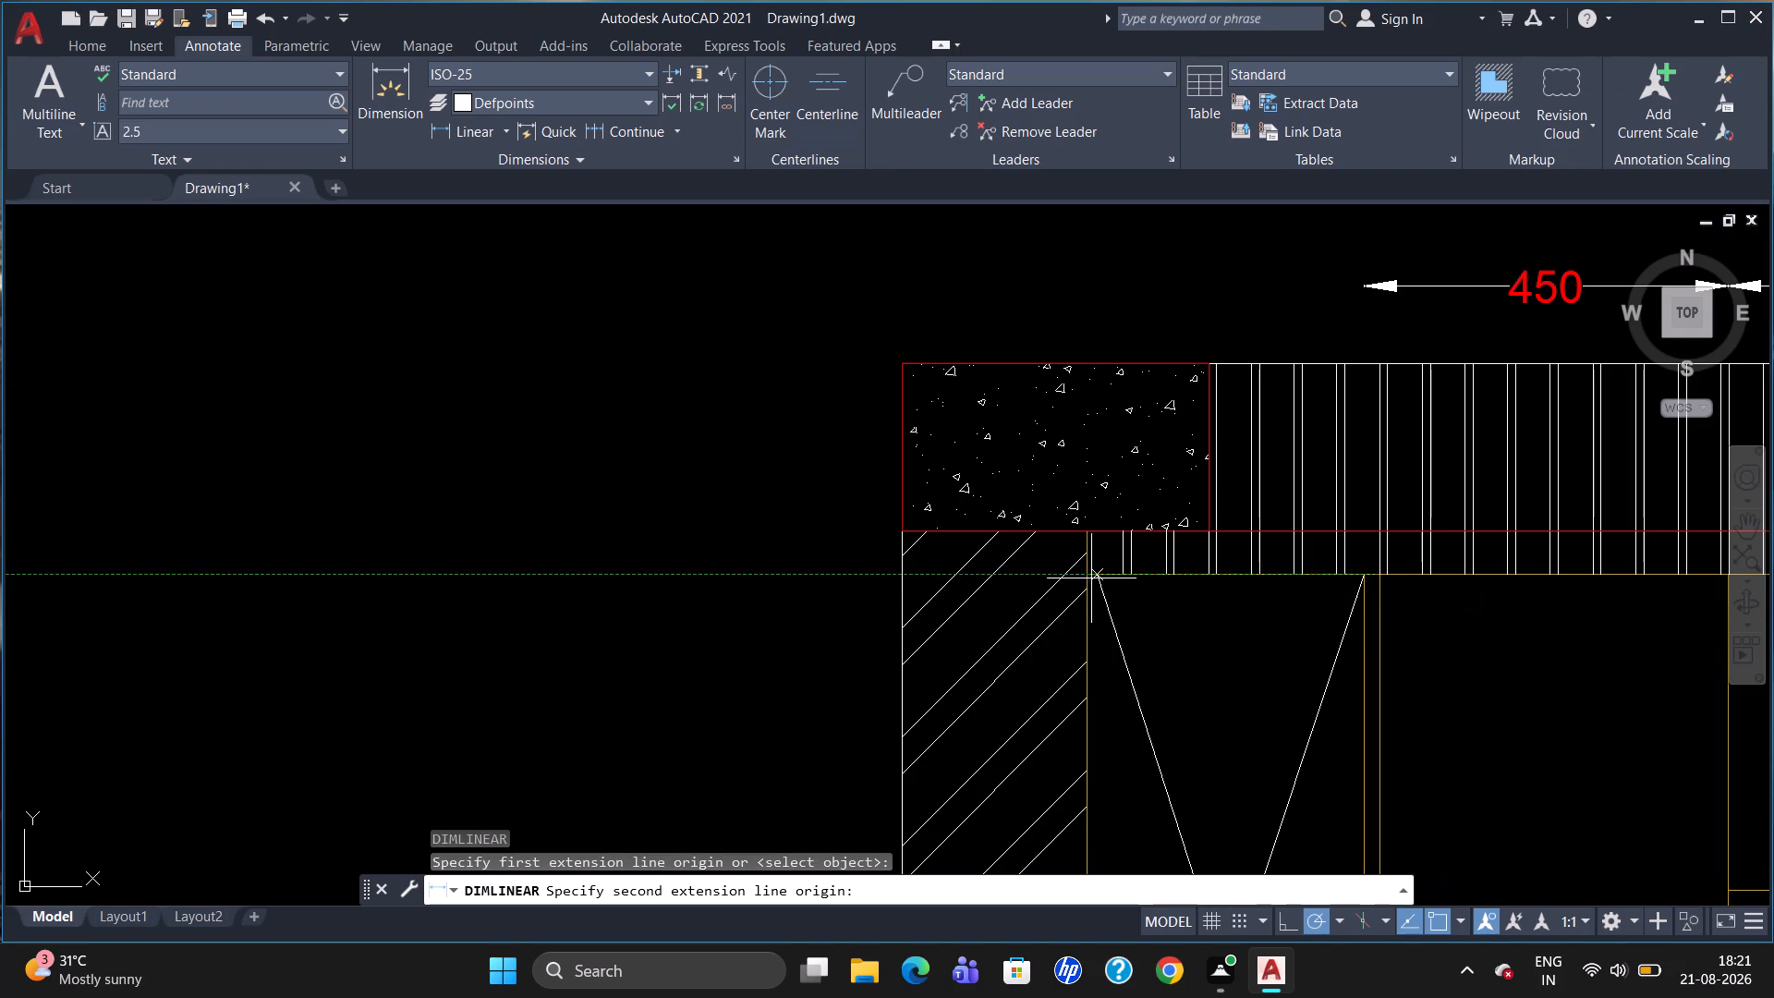
click(1087, 578)
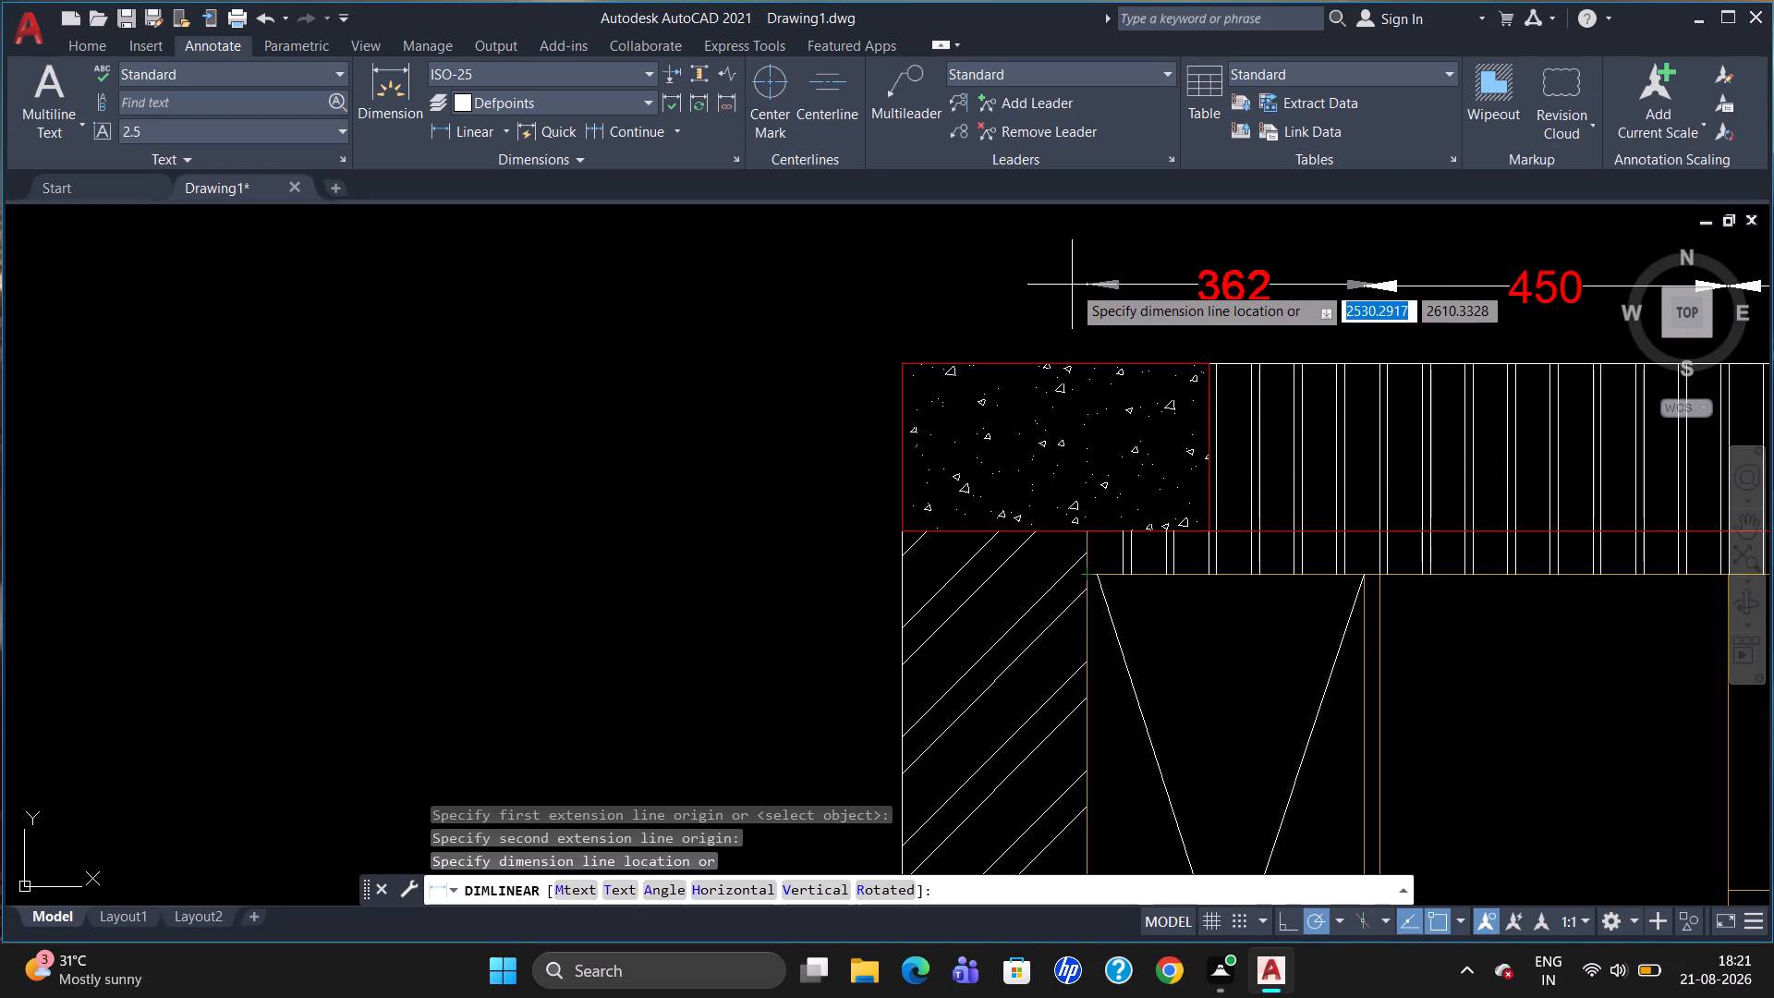
click(1072, 285)
Override the text of the top-chain dimension above the crossed compartment with 350.
double_click(1207, 279)
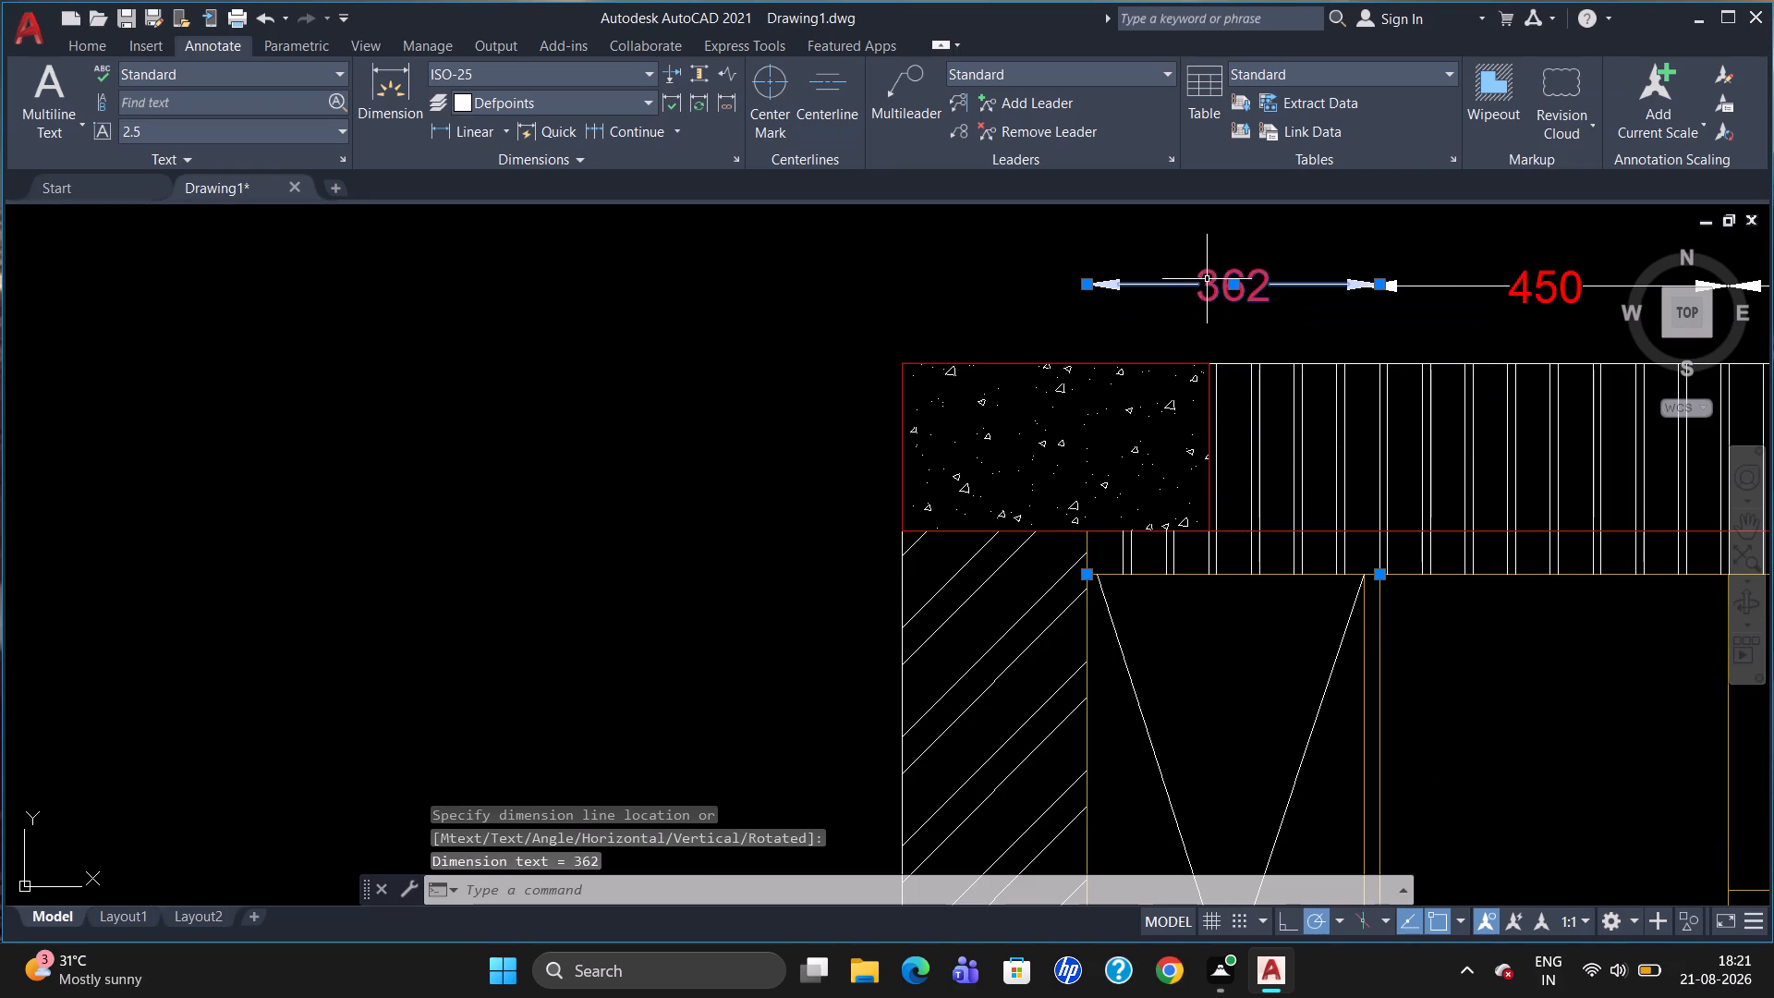
key(BackSpace)
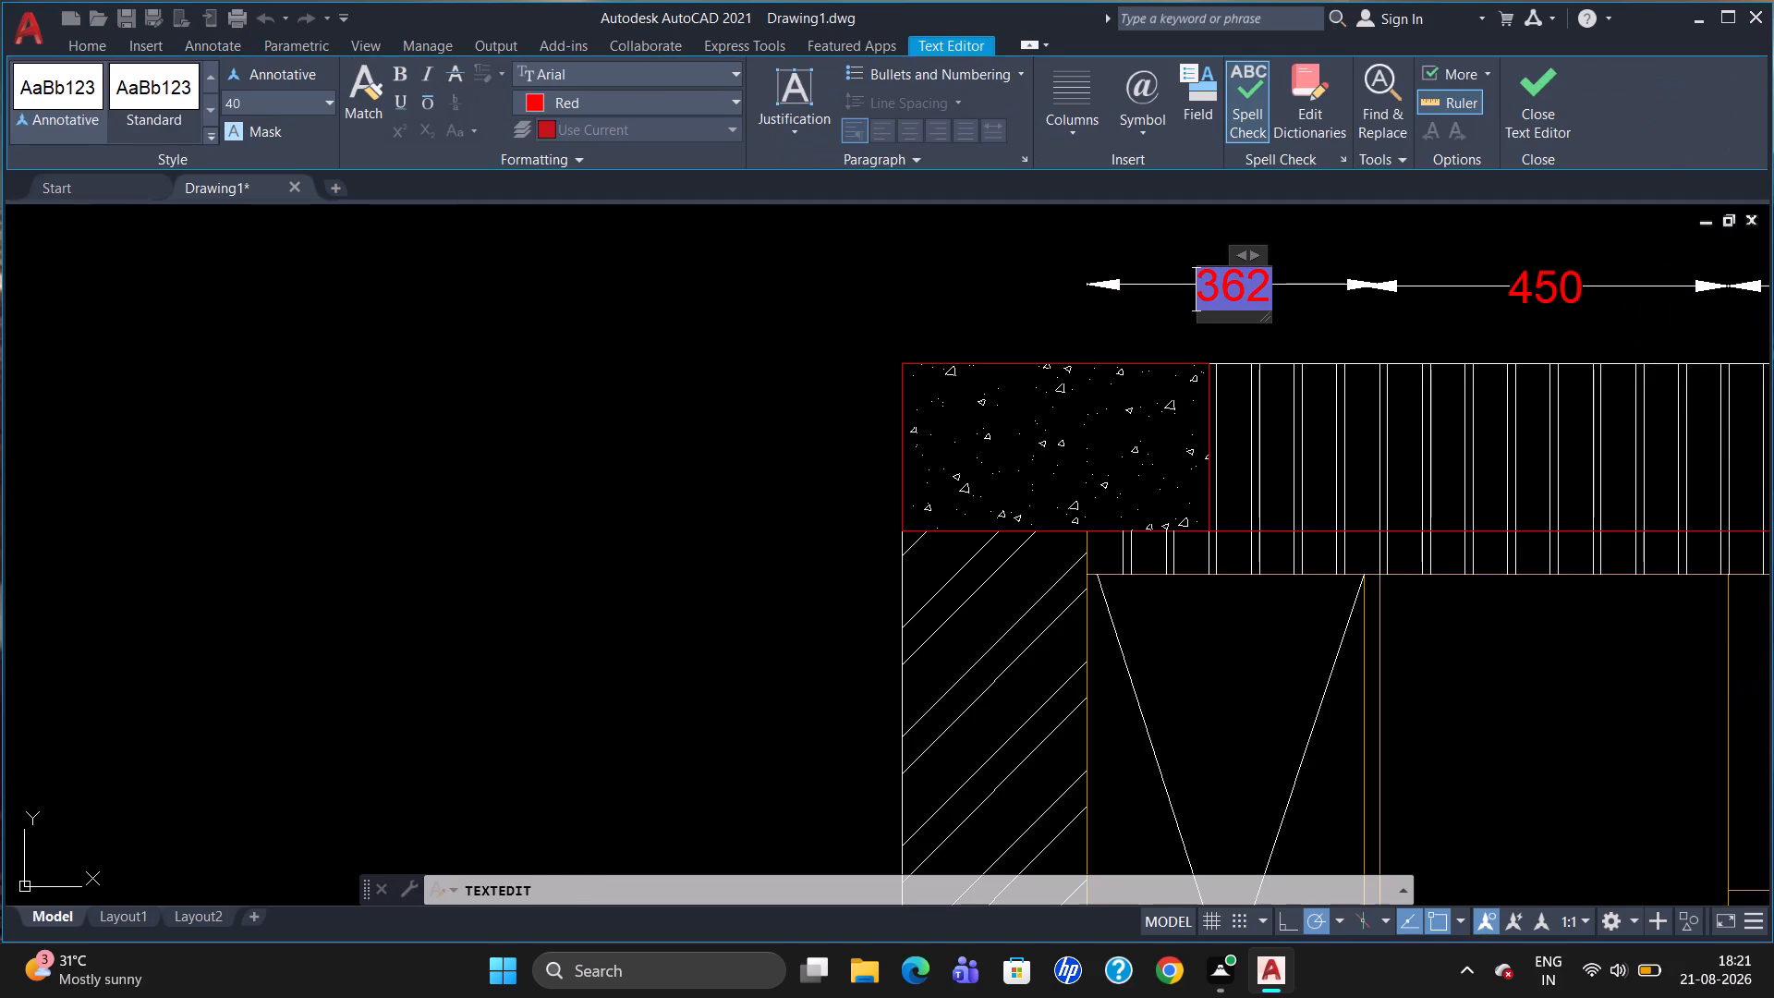
key(Right)
key(Right)
key(Right)
key(BackSpace)
text(350)
click(1479, 582)
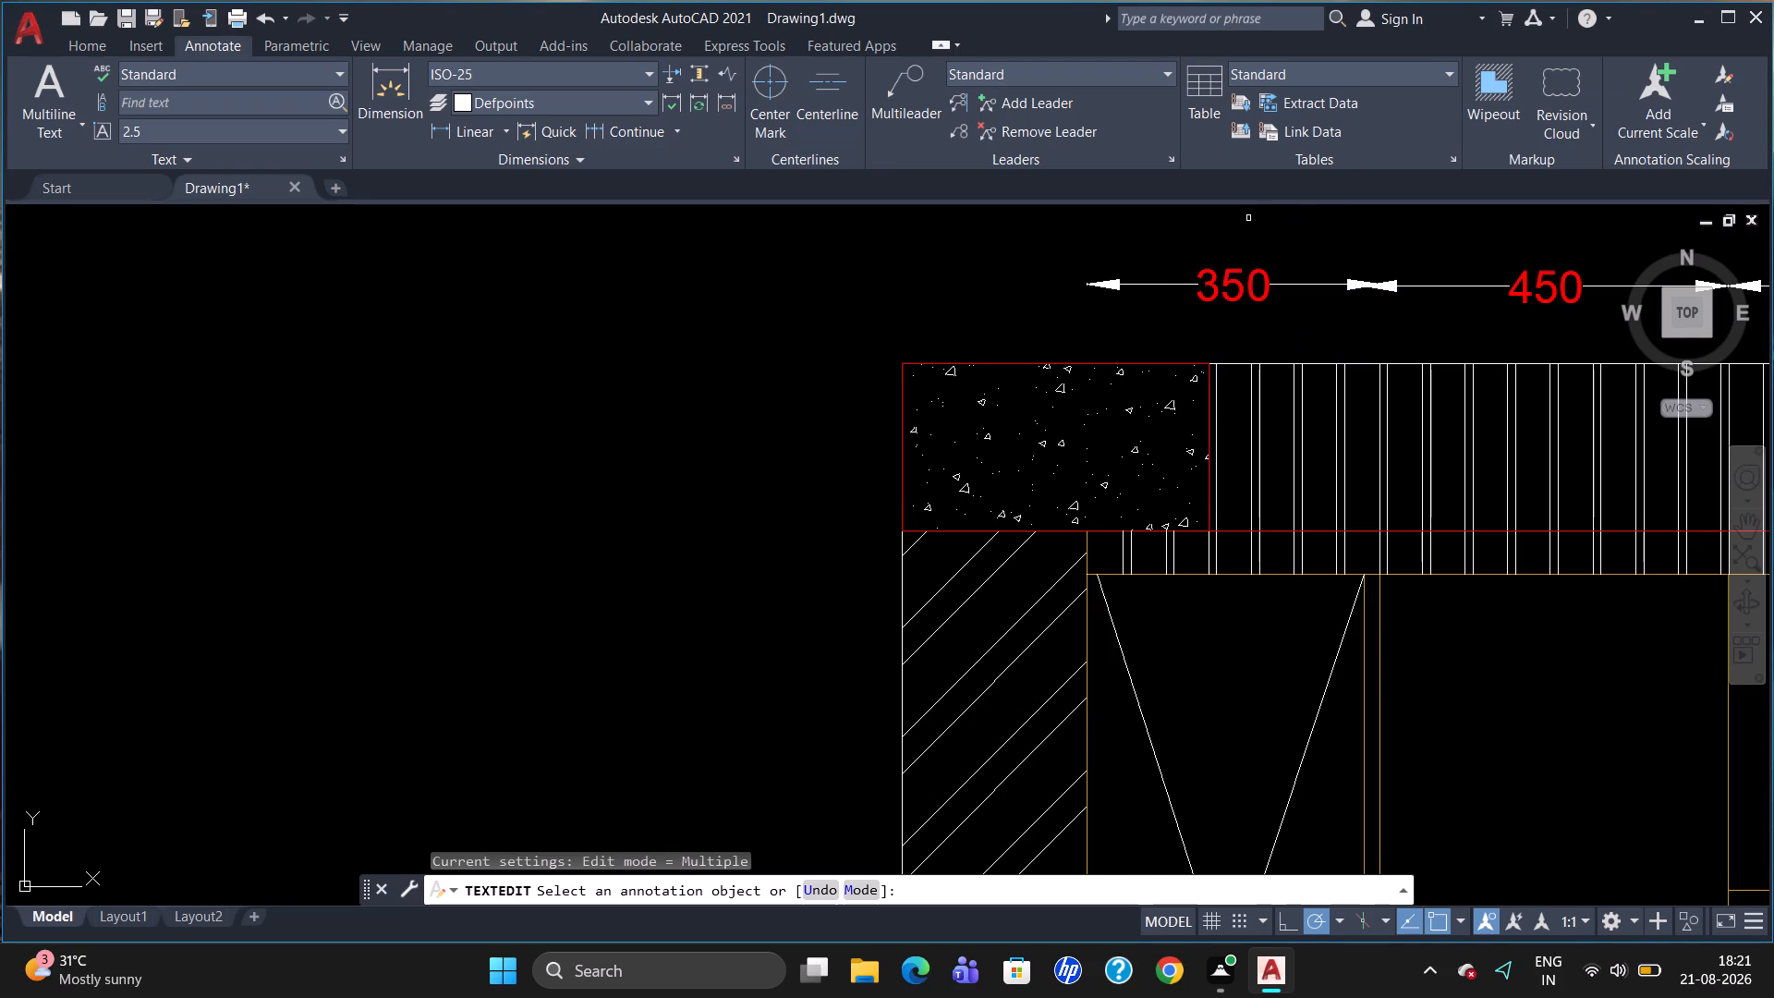
scroll(1337, 243, down, 1)
key(Escape)
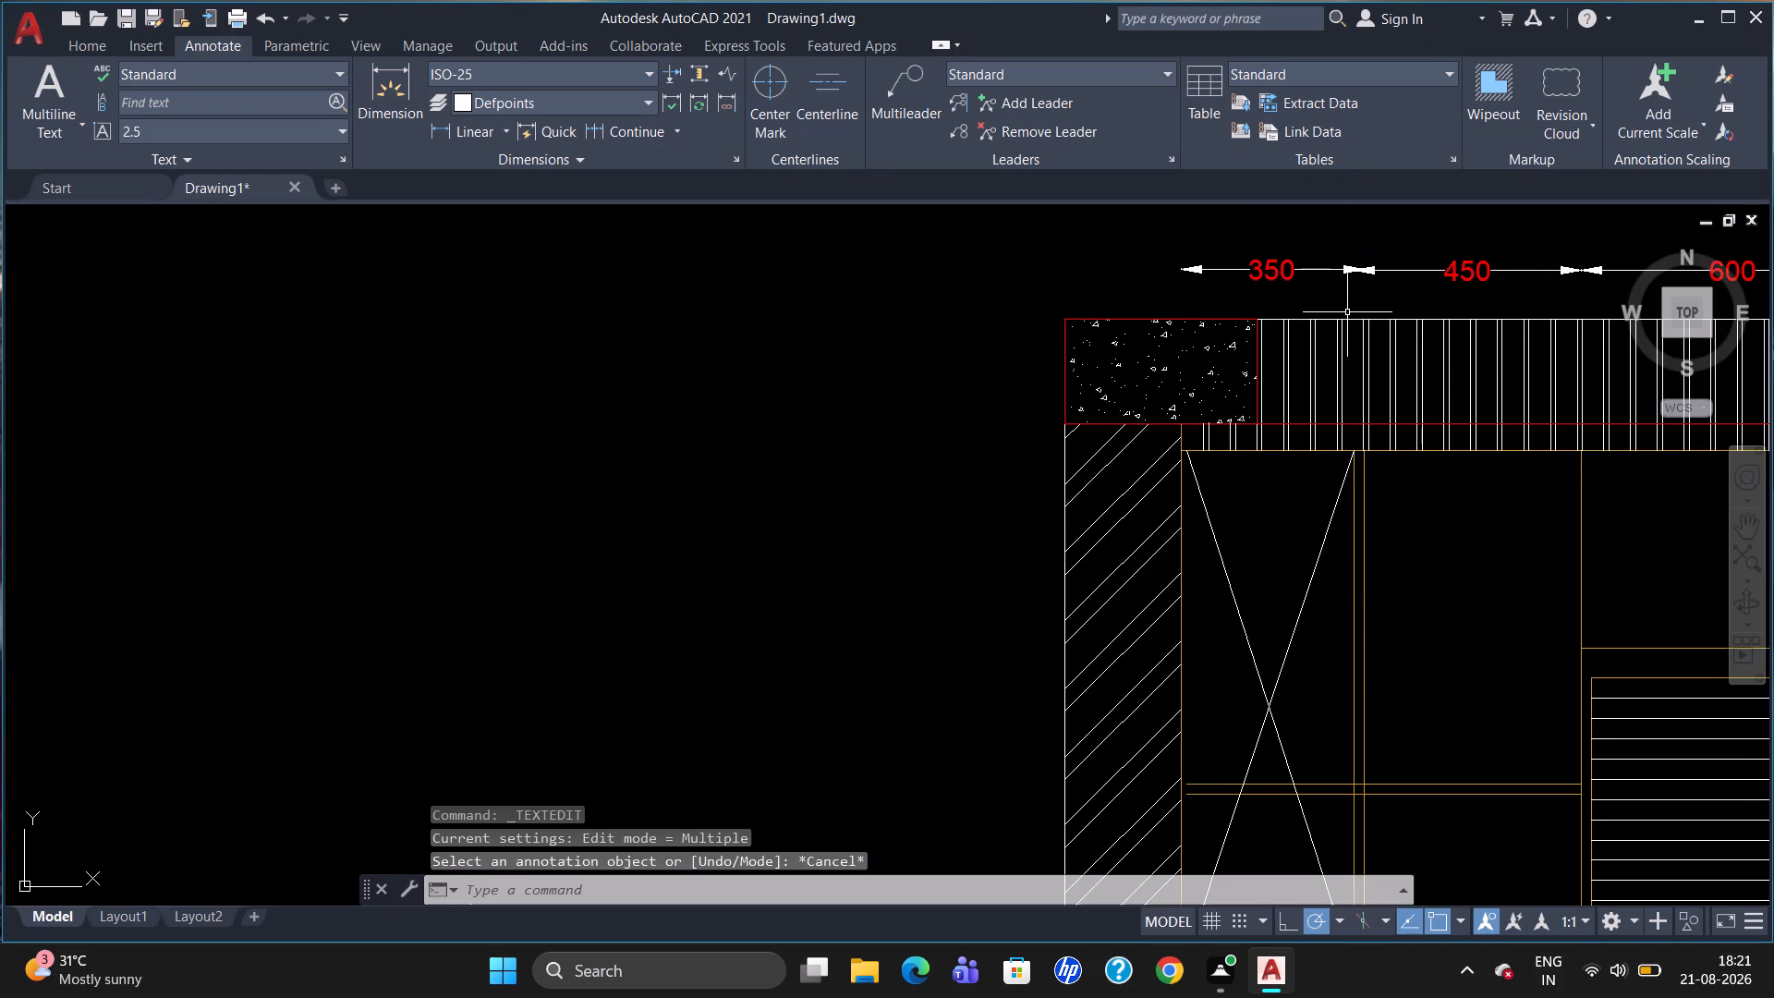
Add a linear dimension from the slatted compartment's near divider to the hatched strip's inner edge, one row above the top dimension chain.
scroll(1367, 294, down, 2)
scroll(1372, 319, up, 4)
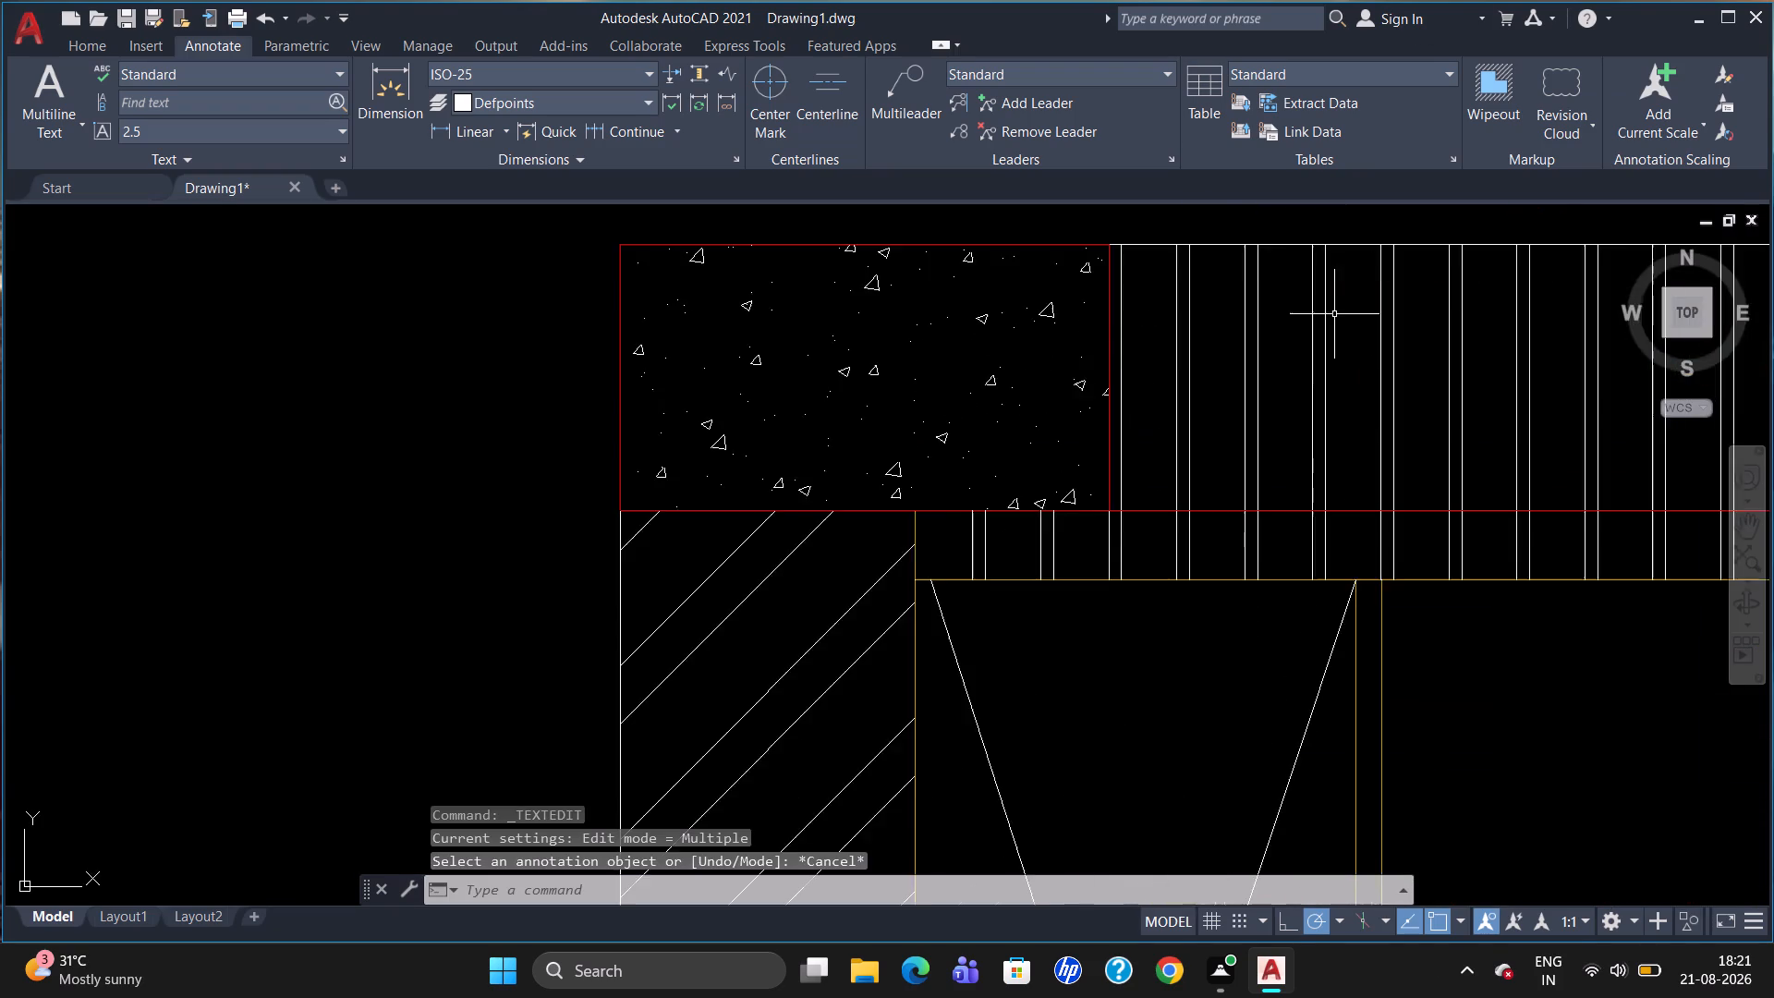
scroll(1331, 315, down, 5)
scroll(1580, 281, up, 3)
scroll(1564, 305, down, 2)
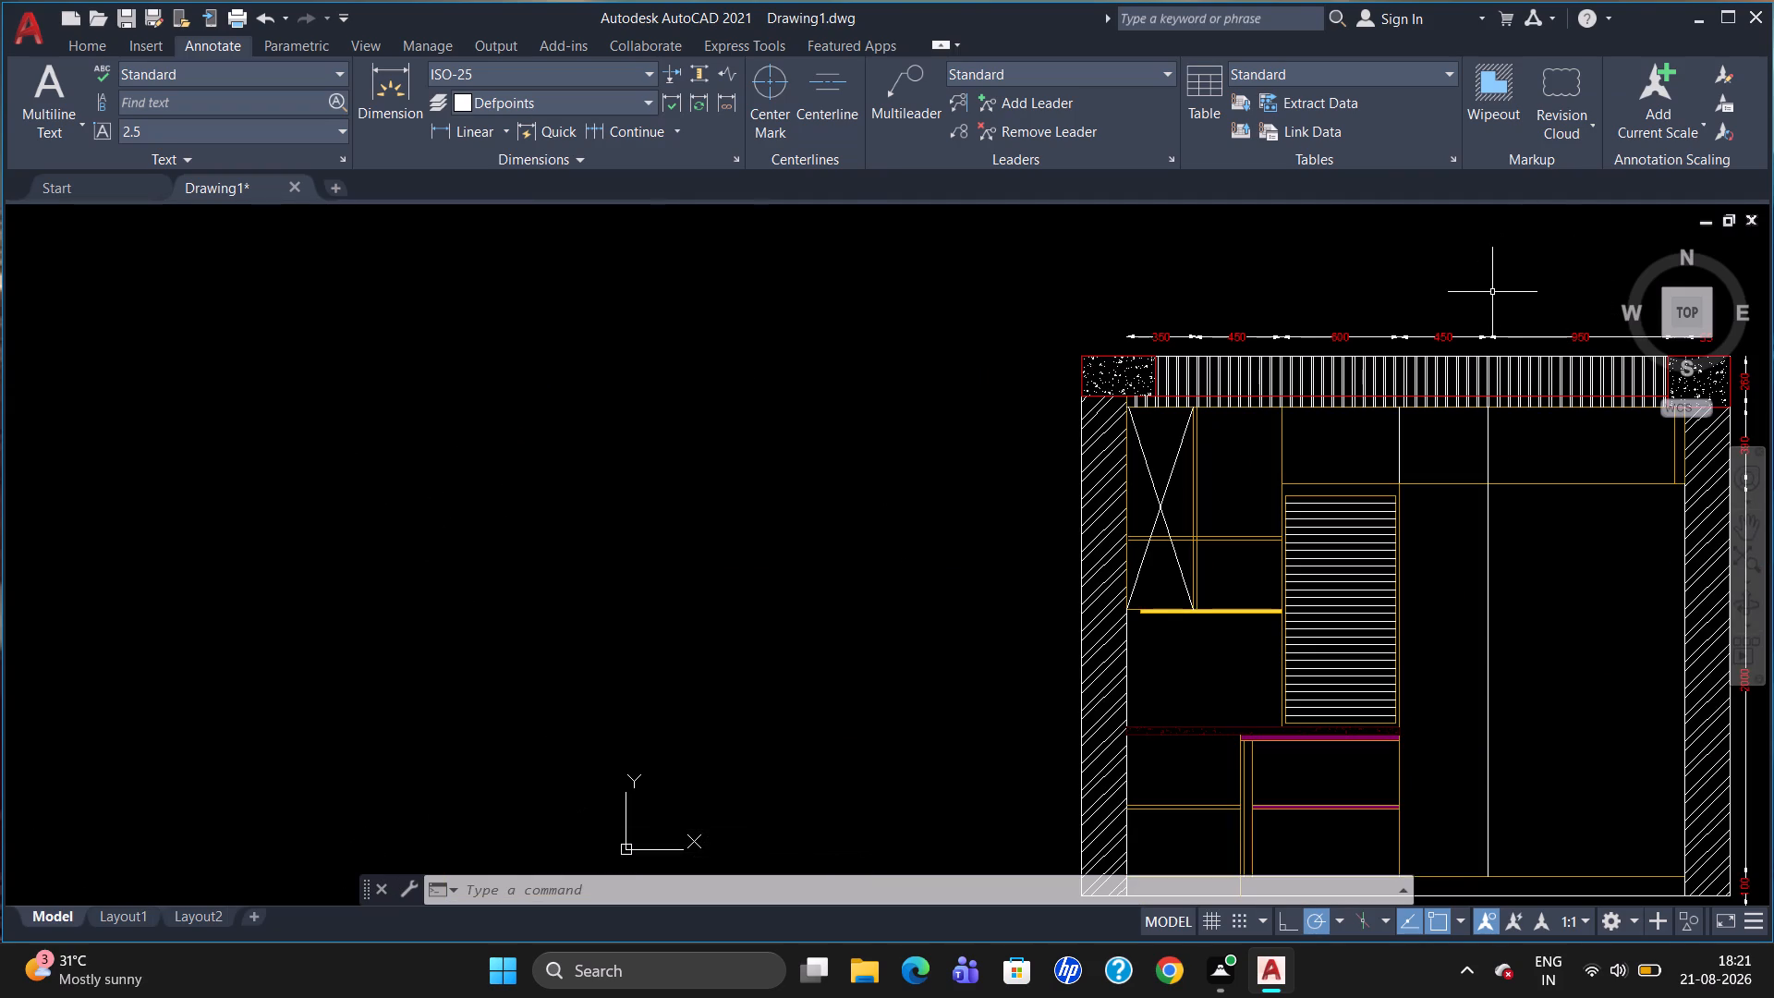
key(d)
text(LI)
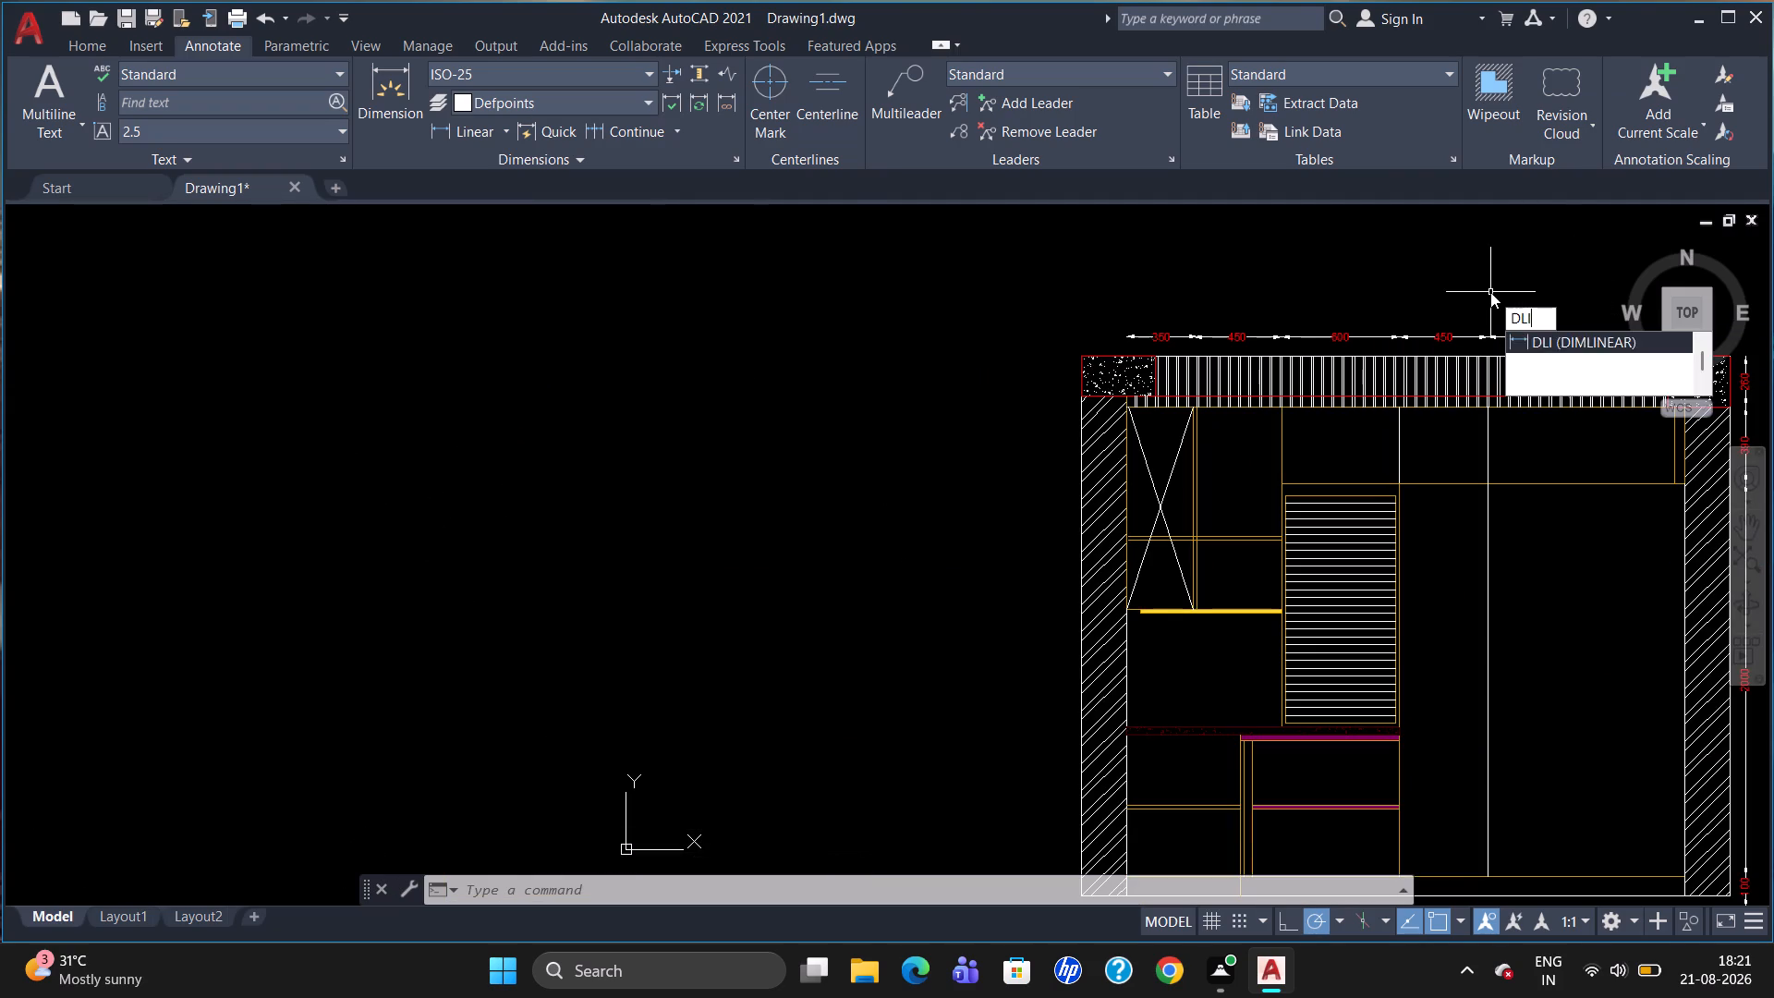
key(Return)
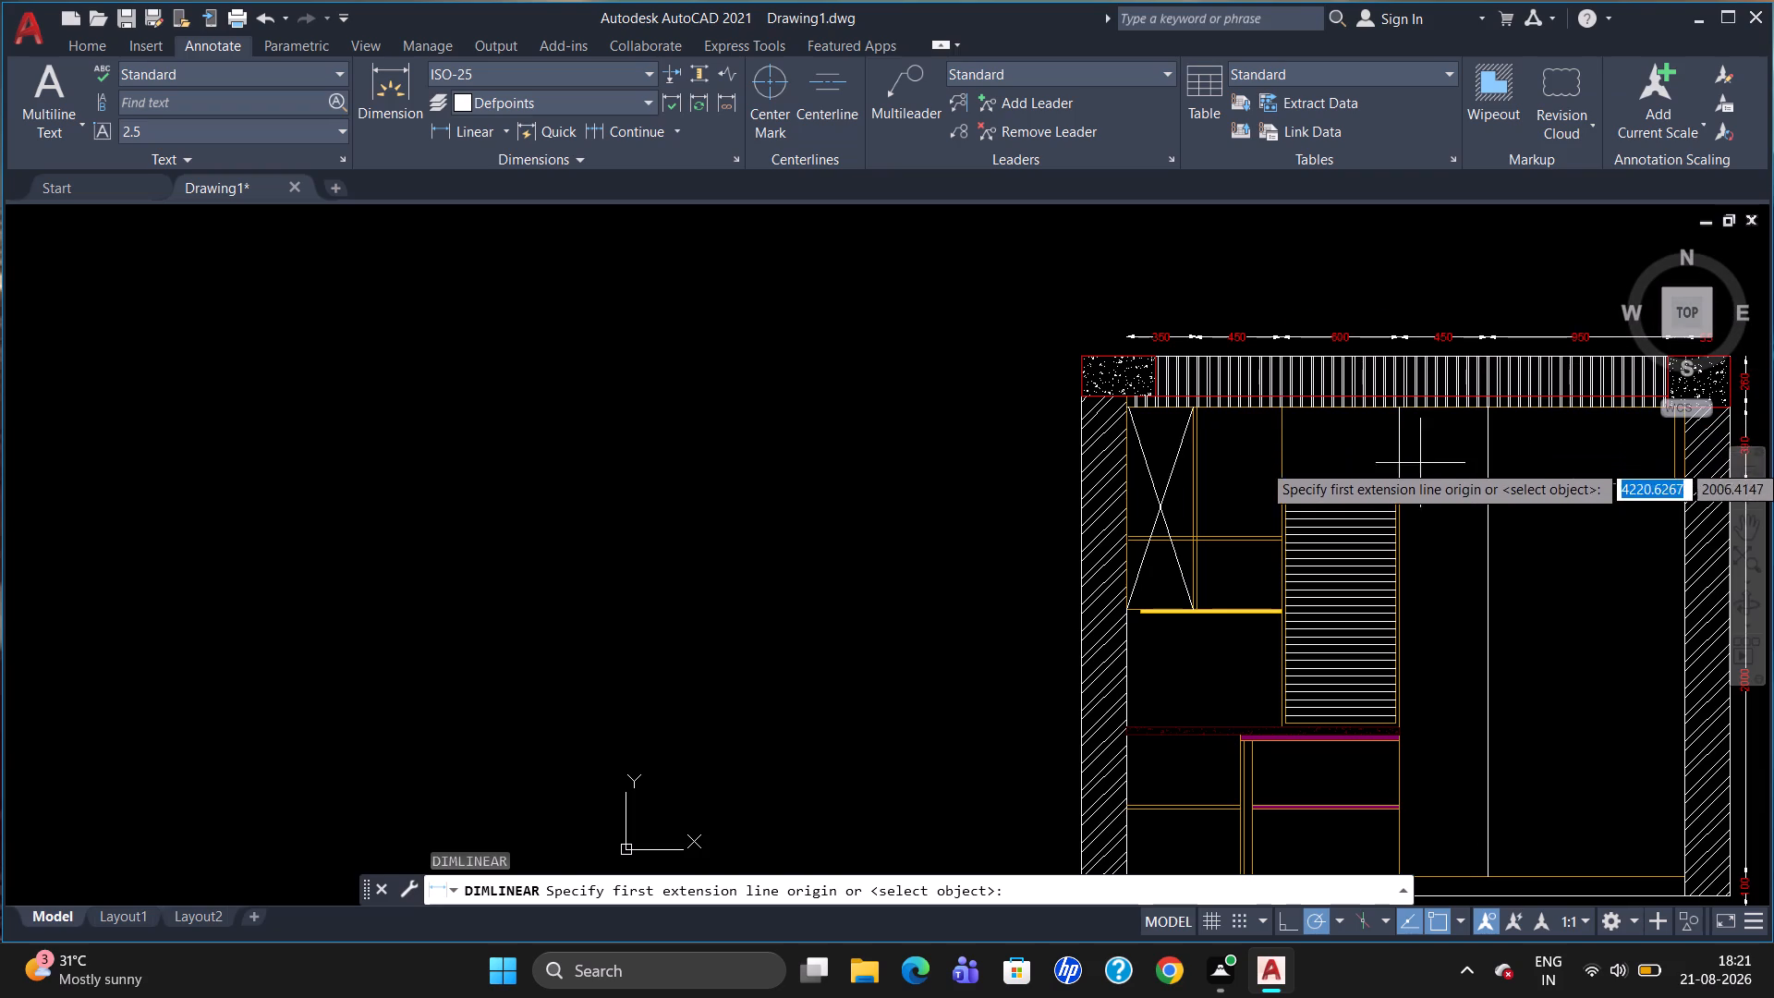
click(1283, 417)
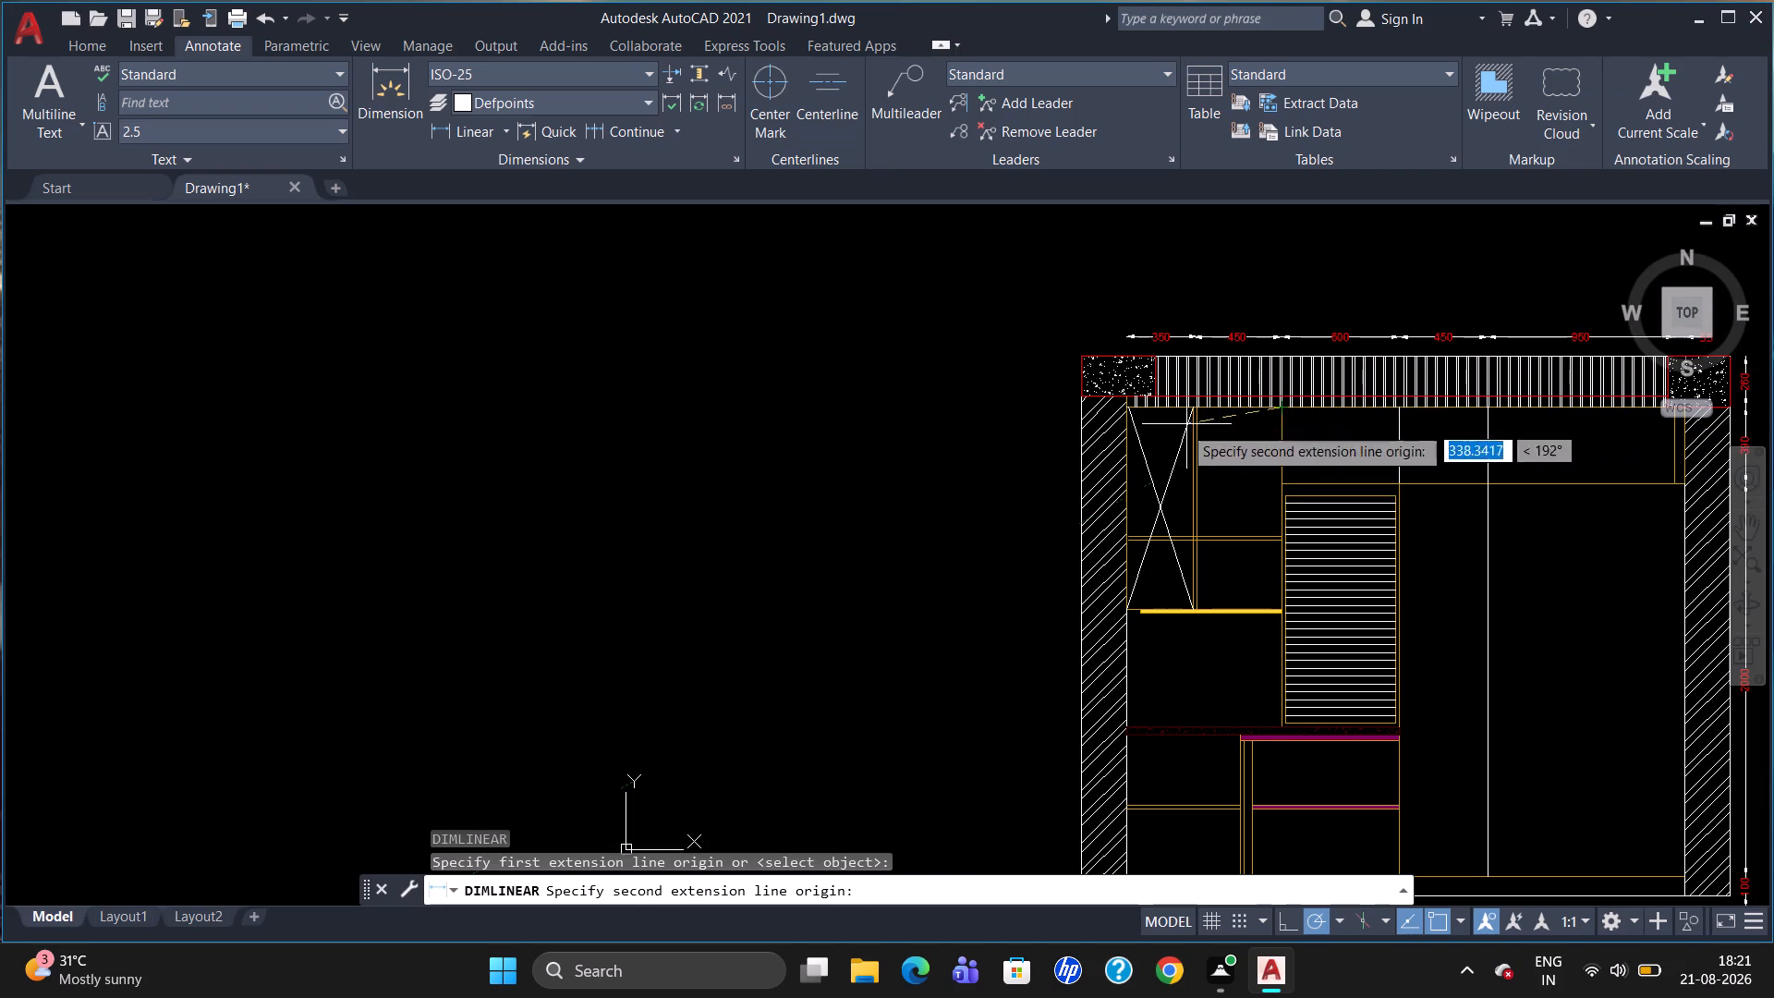
click(1126, 408)
click(1135, 310)
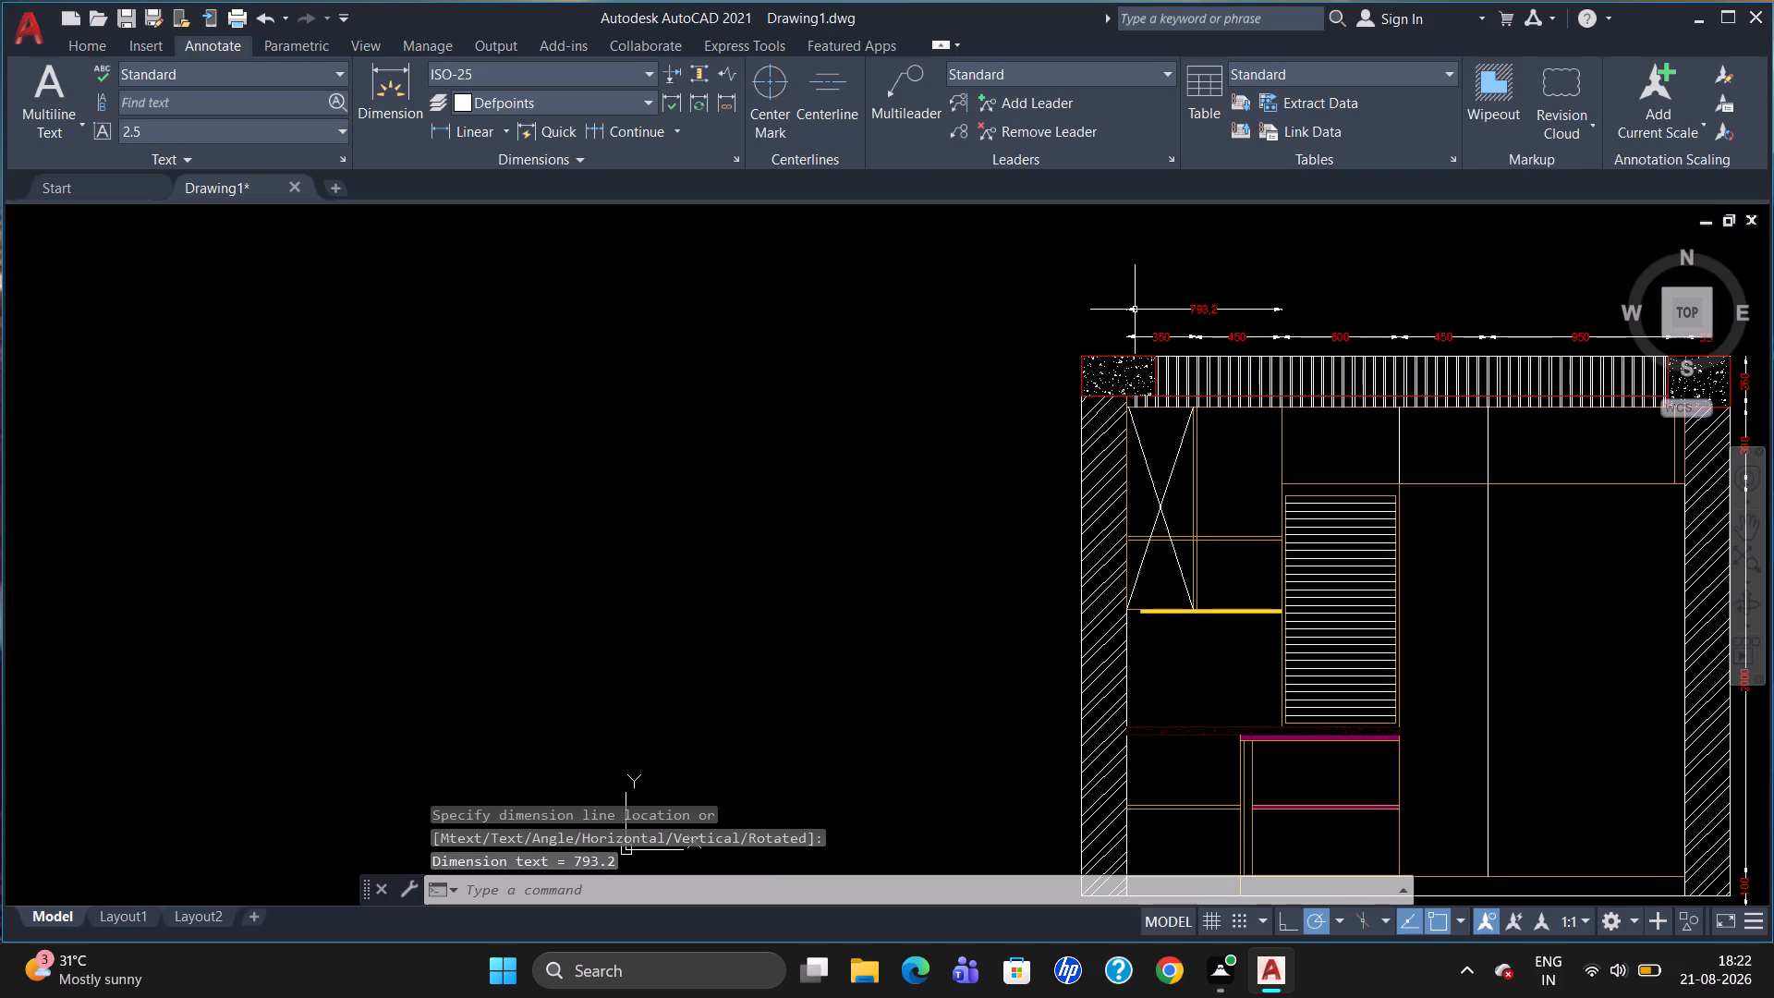
Override the text of the new second-row dimension spanning the crossed and adjoining compartments with 790.
double_click(1213, 312)
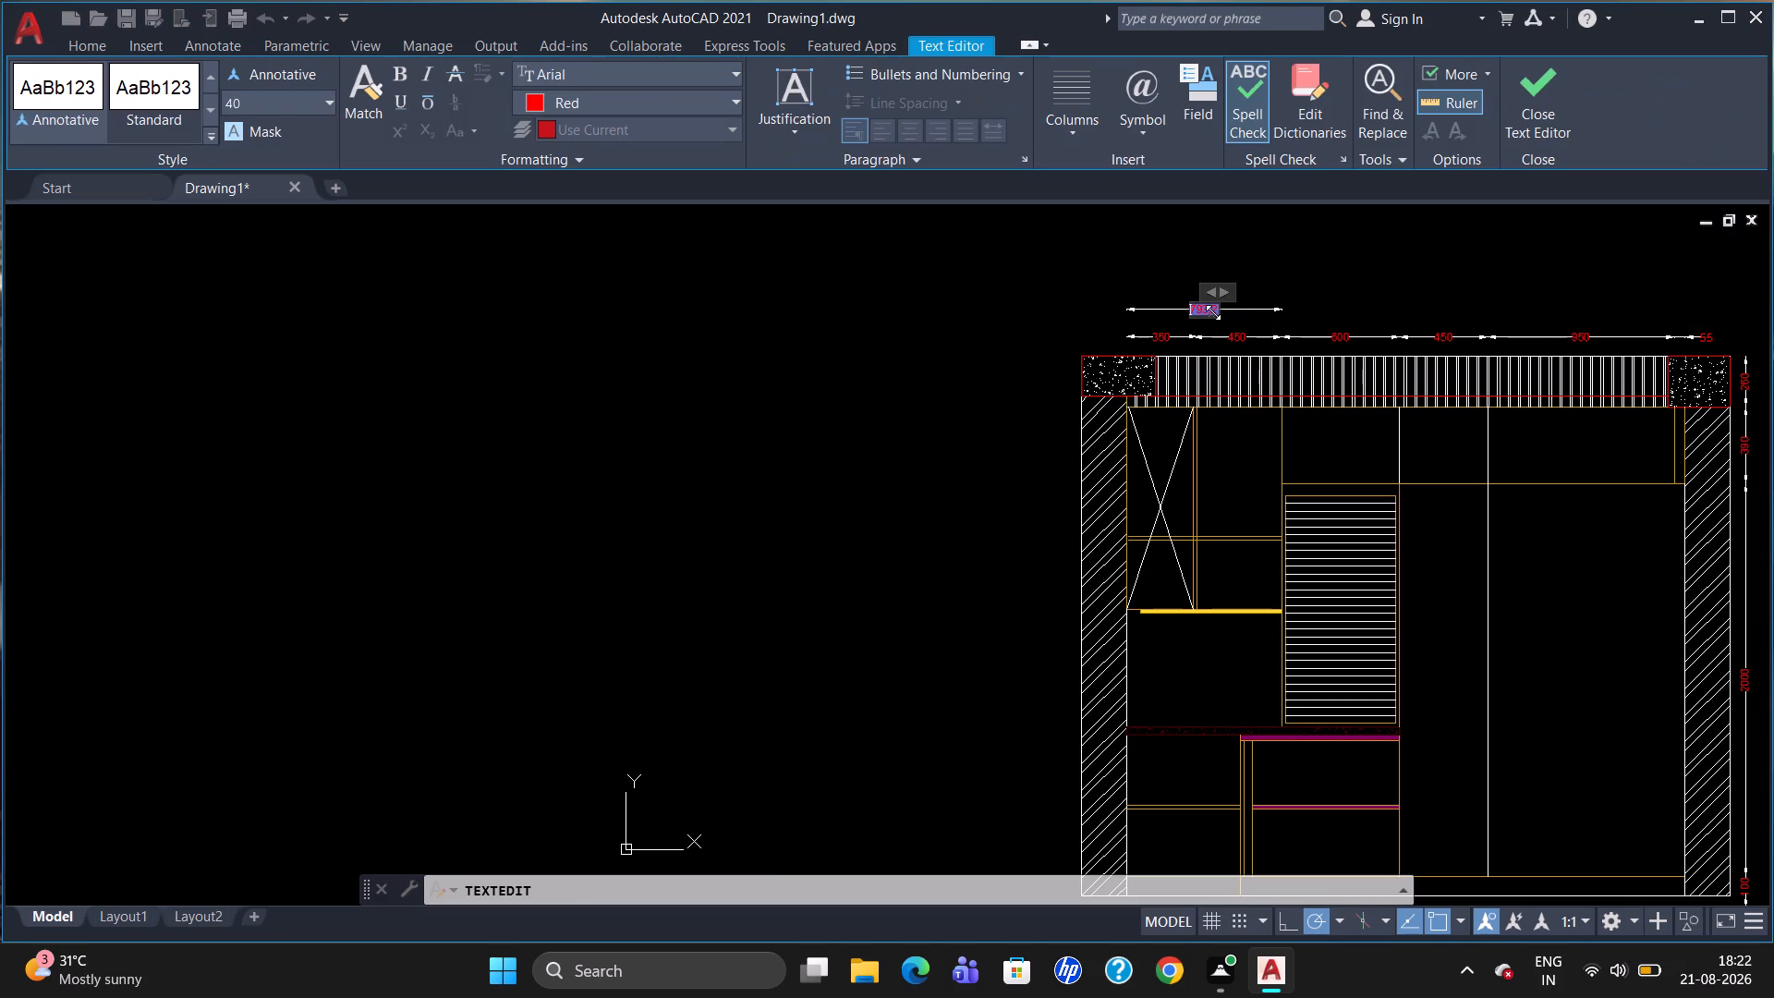
key(Right)
key(Right)
key(Right)
key(BackSpace)
key(BackSpace)
text(790)
click(1431, 444)
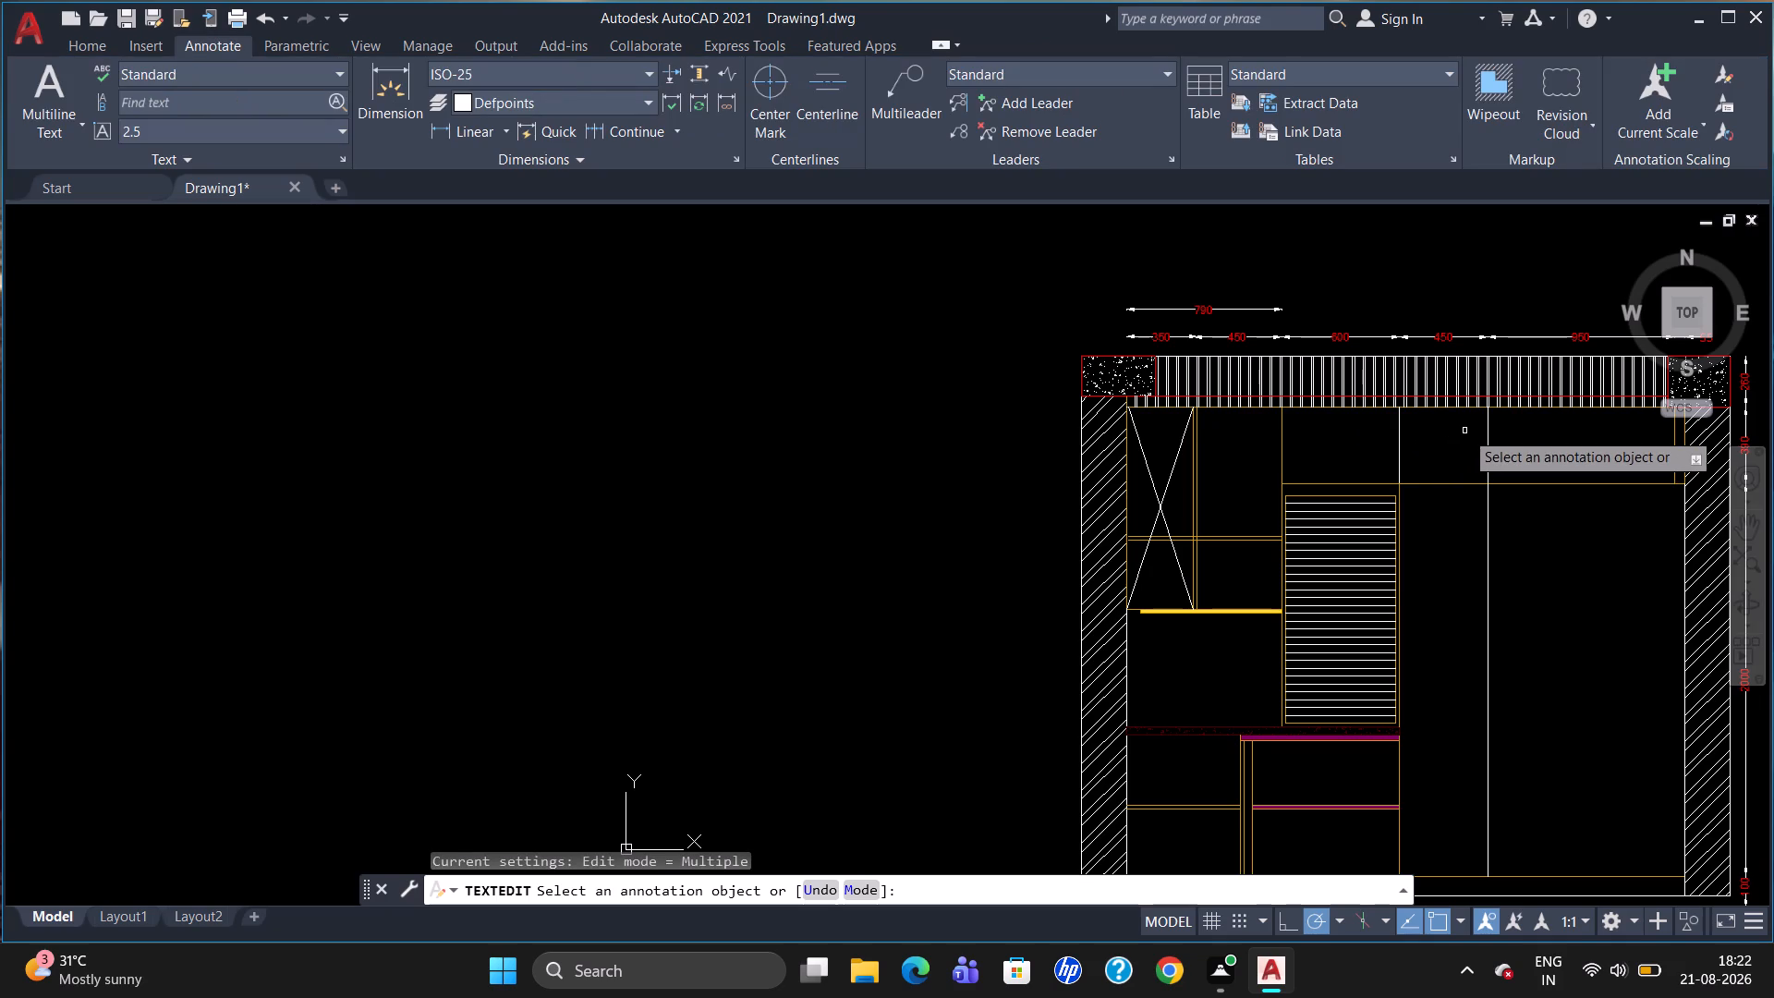
scroll(1569, 378, down, 2)
scroll(1562, 379, up, 5)
scroll(1423, 407, down, 2)
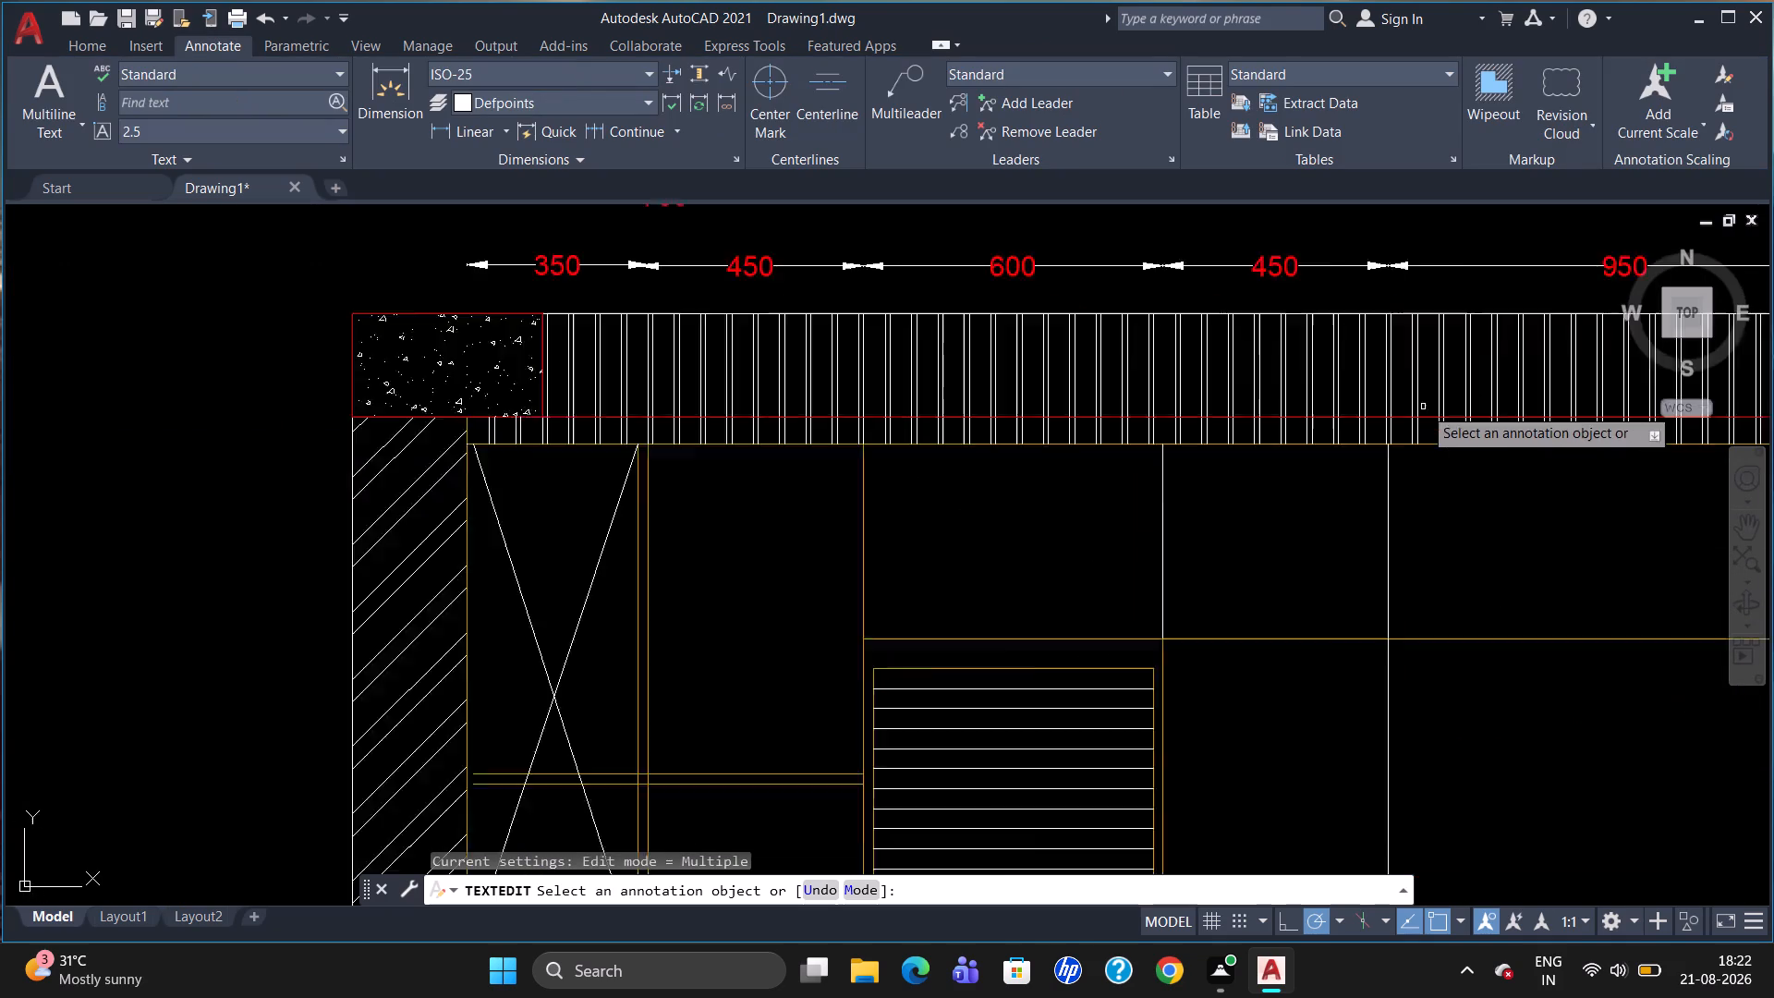
scroll(1423, 408, down, 2)
scroll(1520, 386, up, 1)
key(Escape)
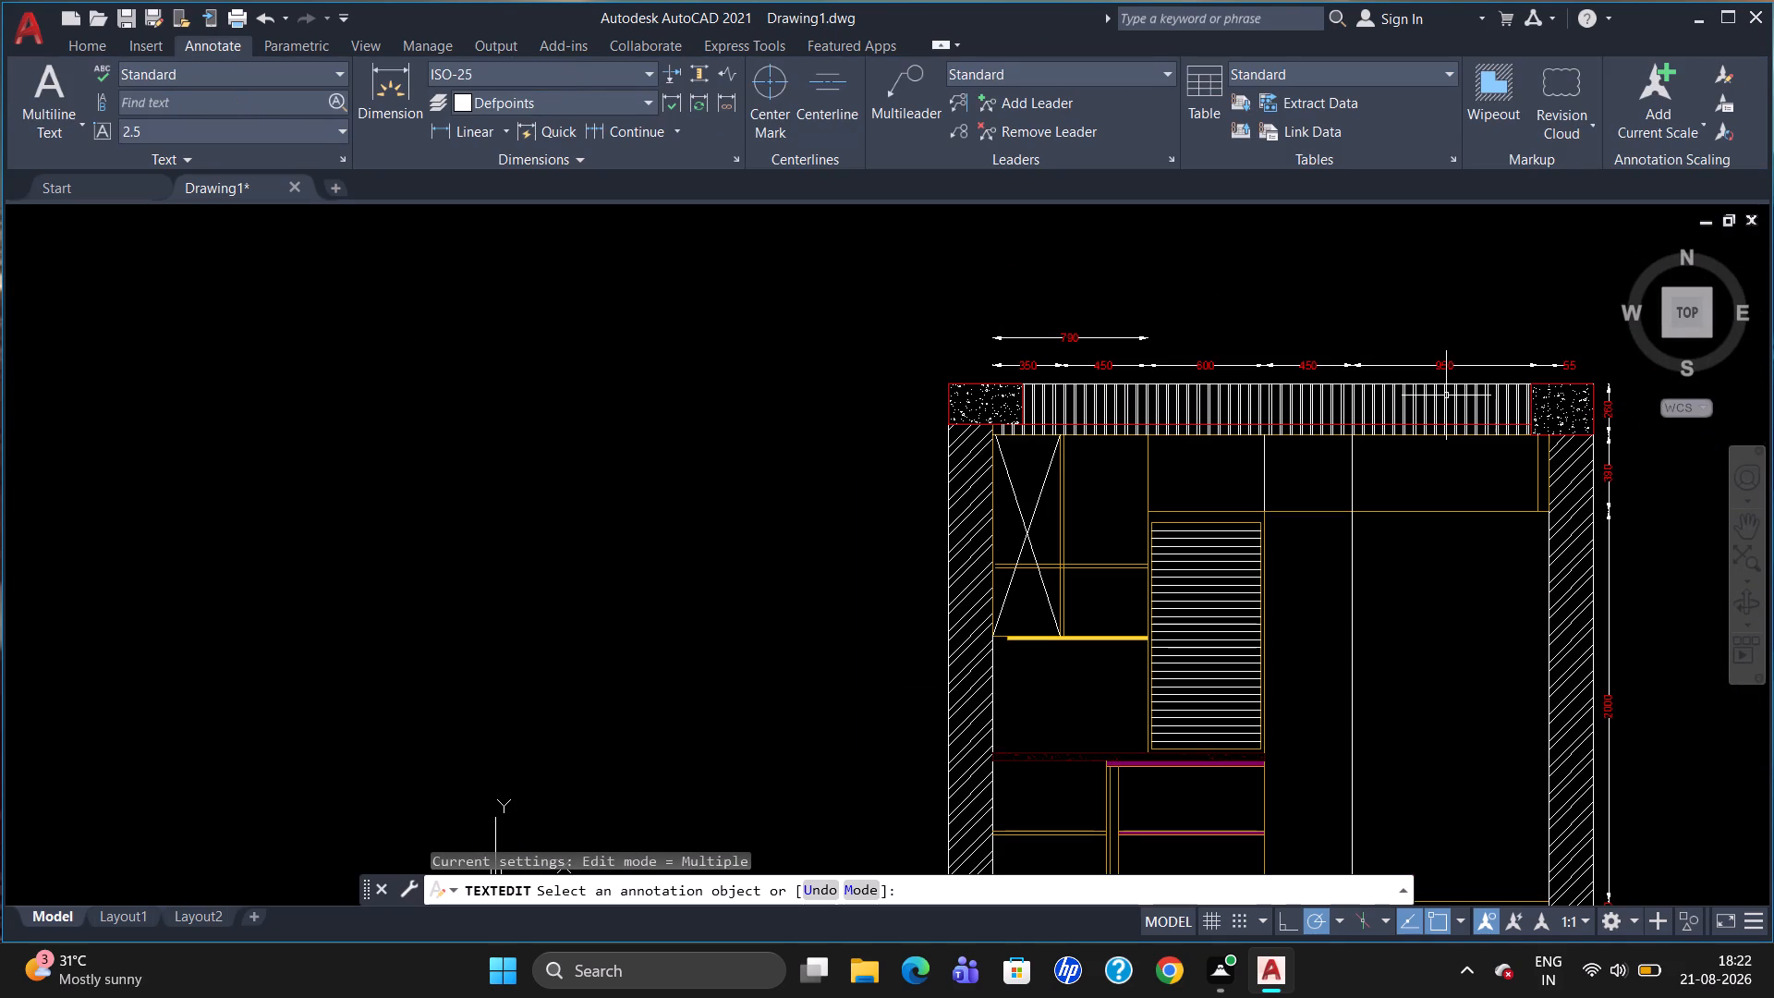
Add an overall horizontal linear dimension between the inner edges of the two hatched side strips, just above the 790 dimension.
text(DLI)
key(Return)
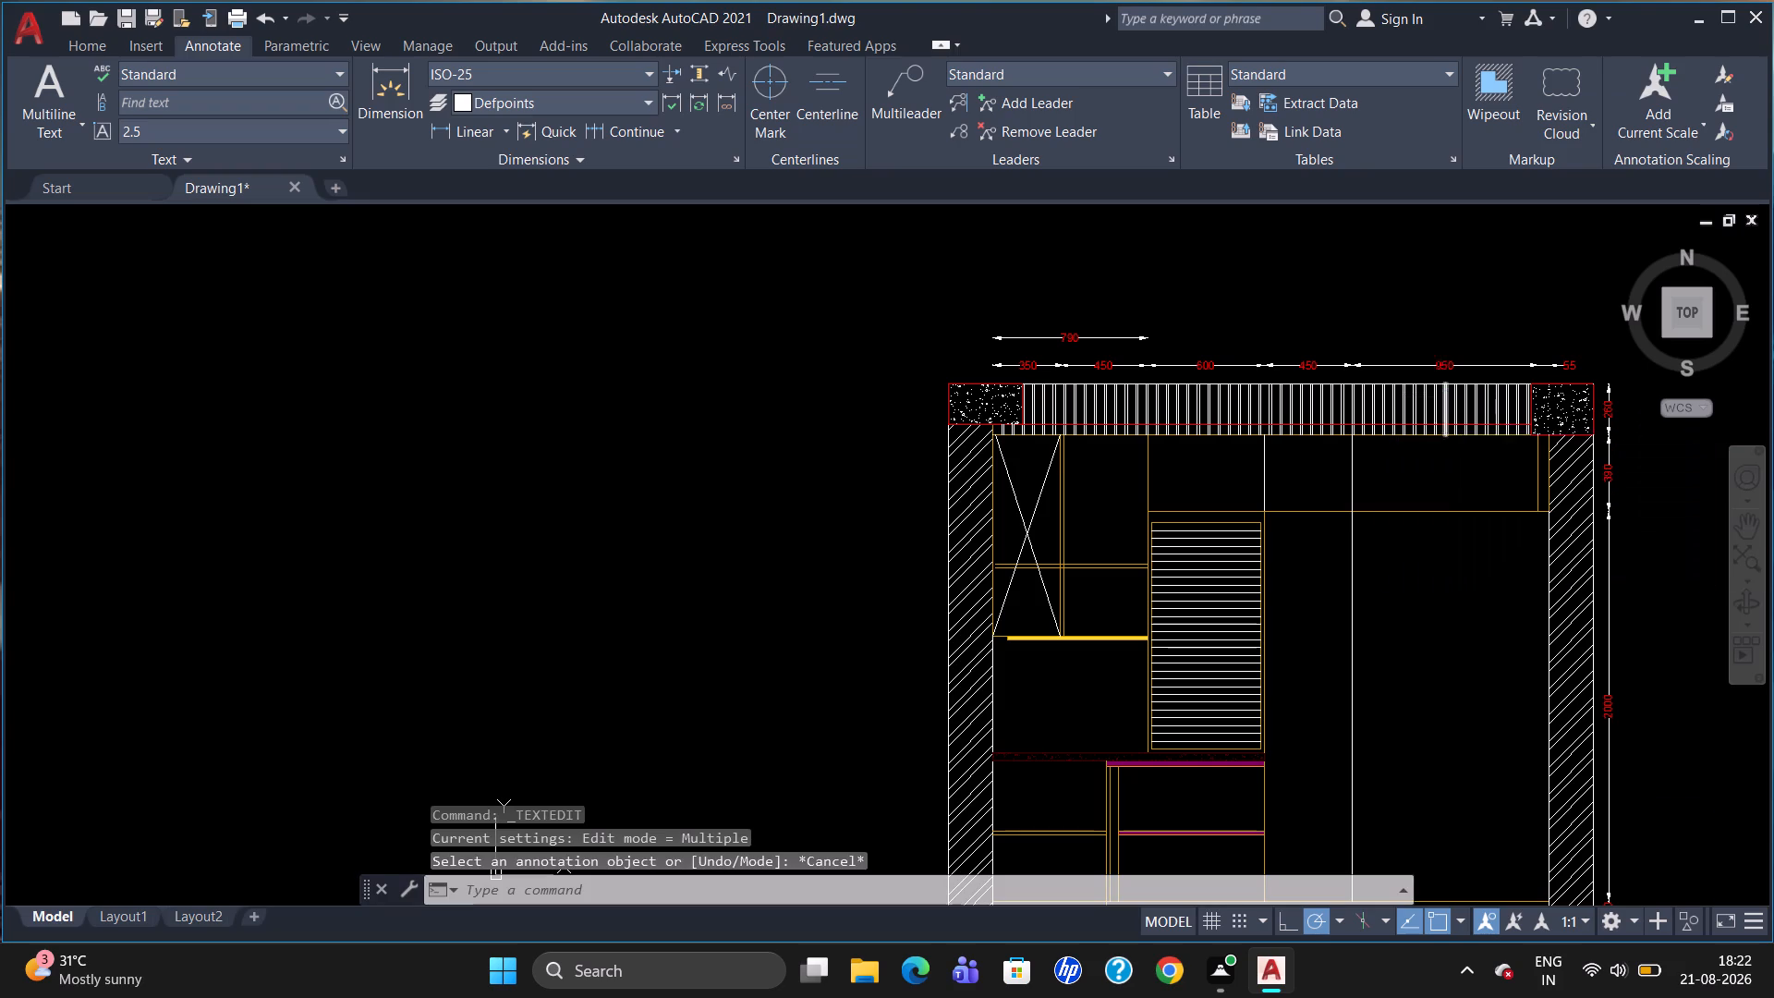
scroll(987, 426, up, 1)
click(999, 425)
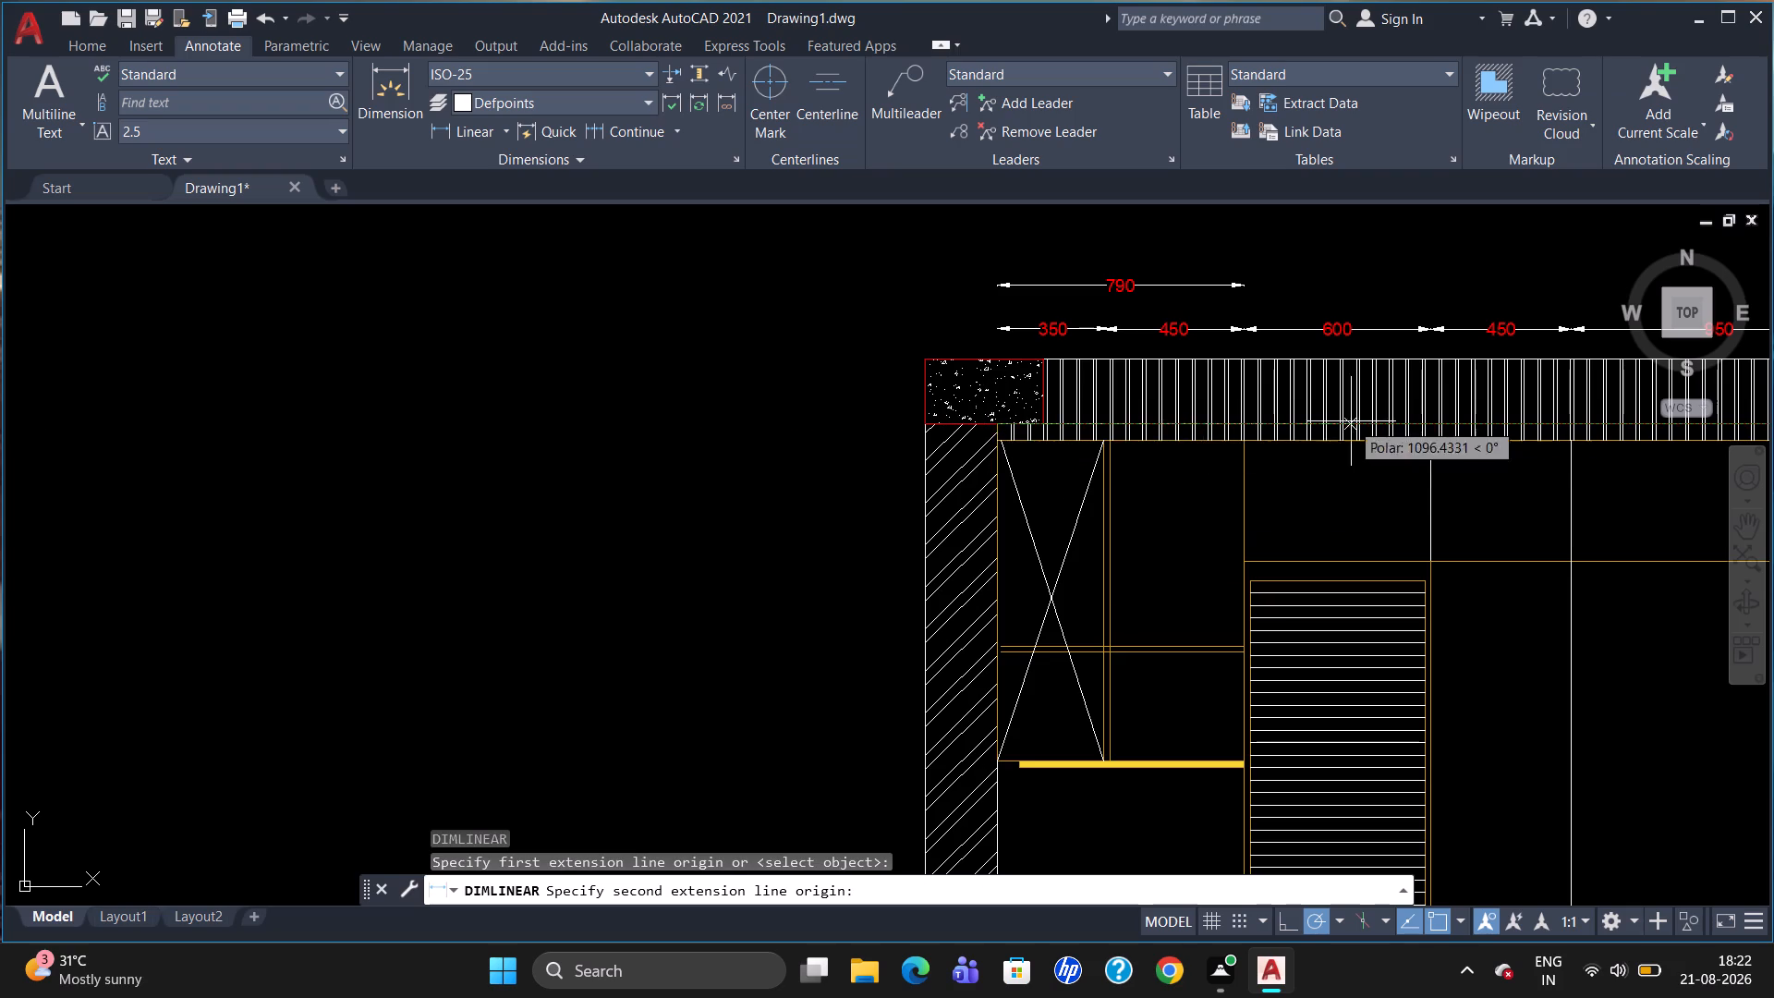
scroll(1349, 428, down, 3)
scroll(1461, 436, up, 3)
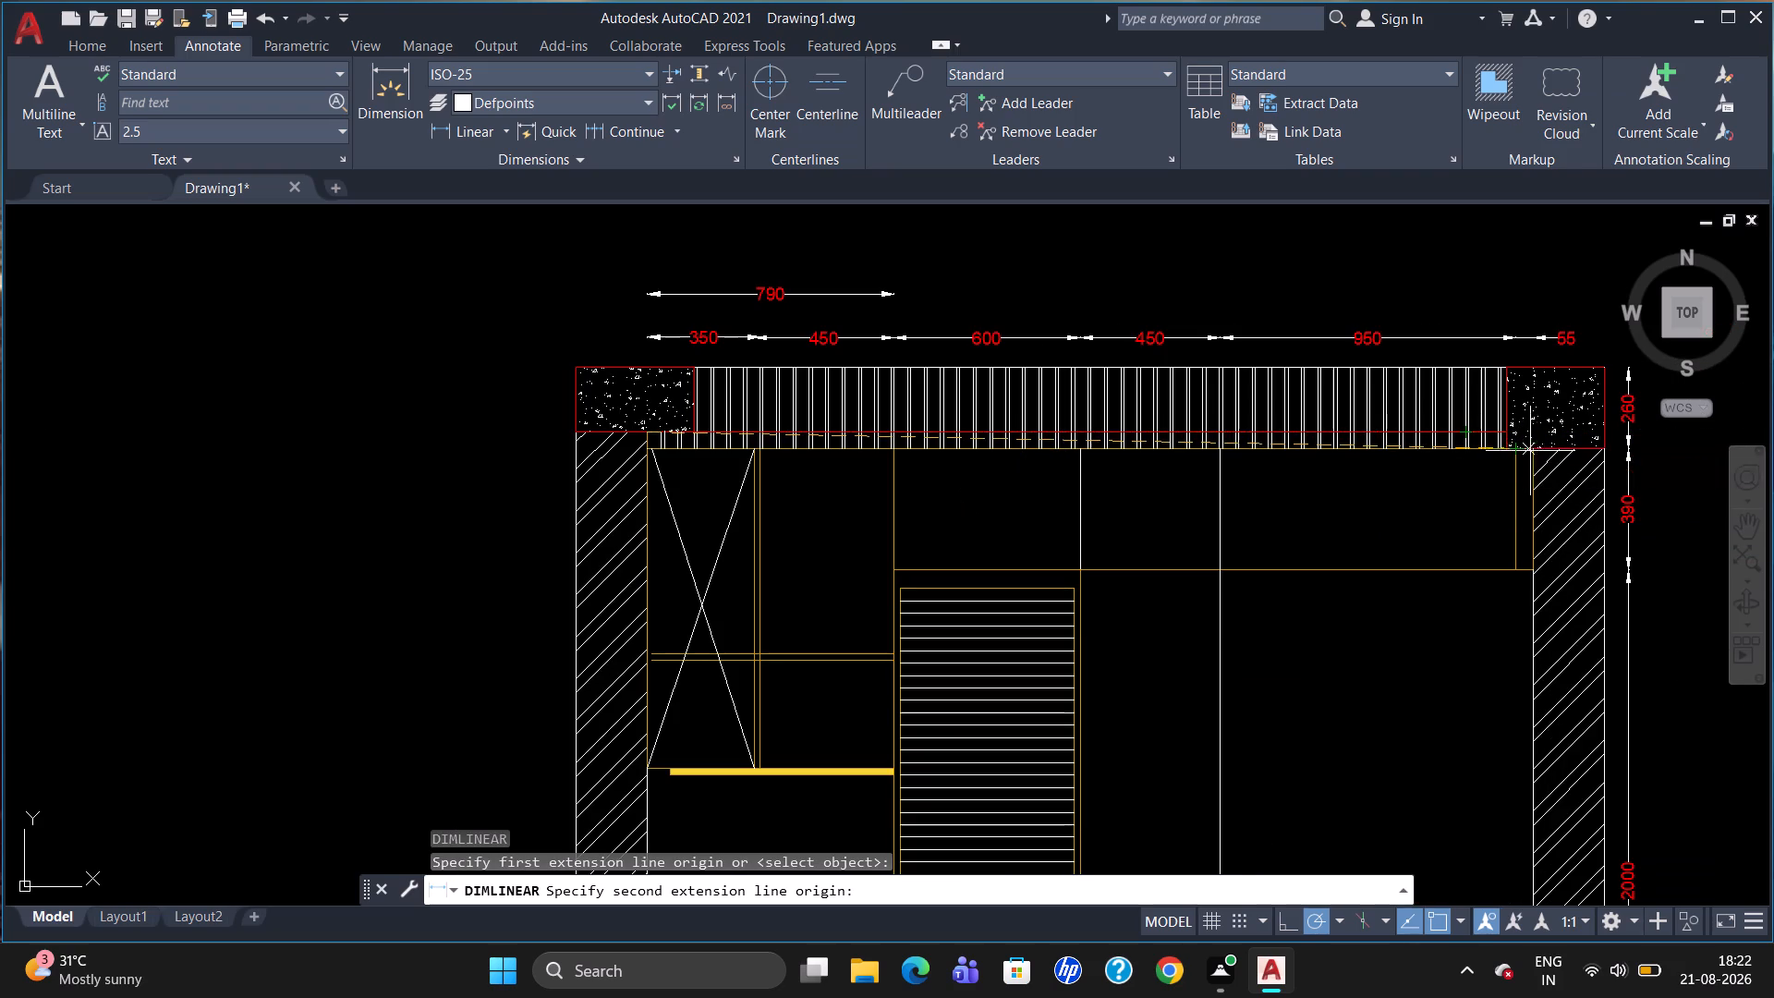
click(1534, 450)
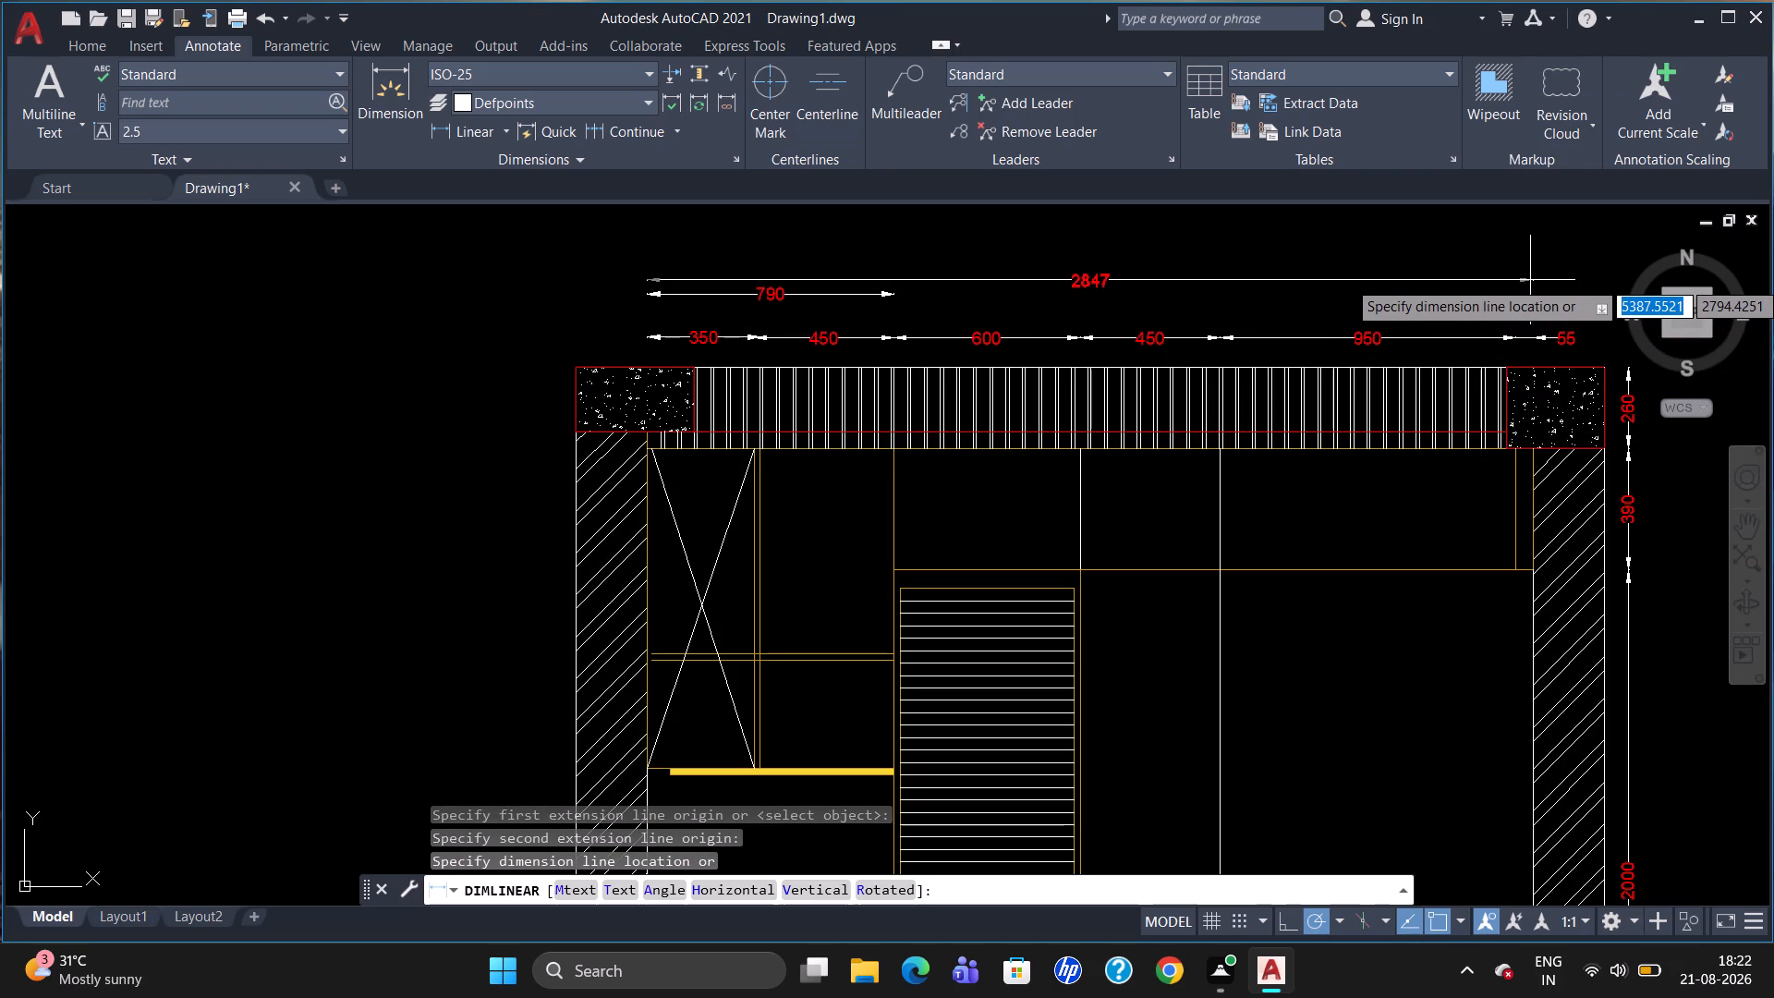
click(1530, 280)
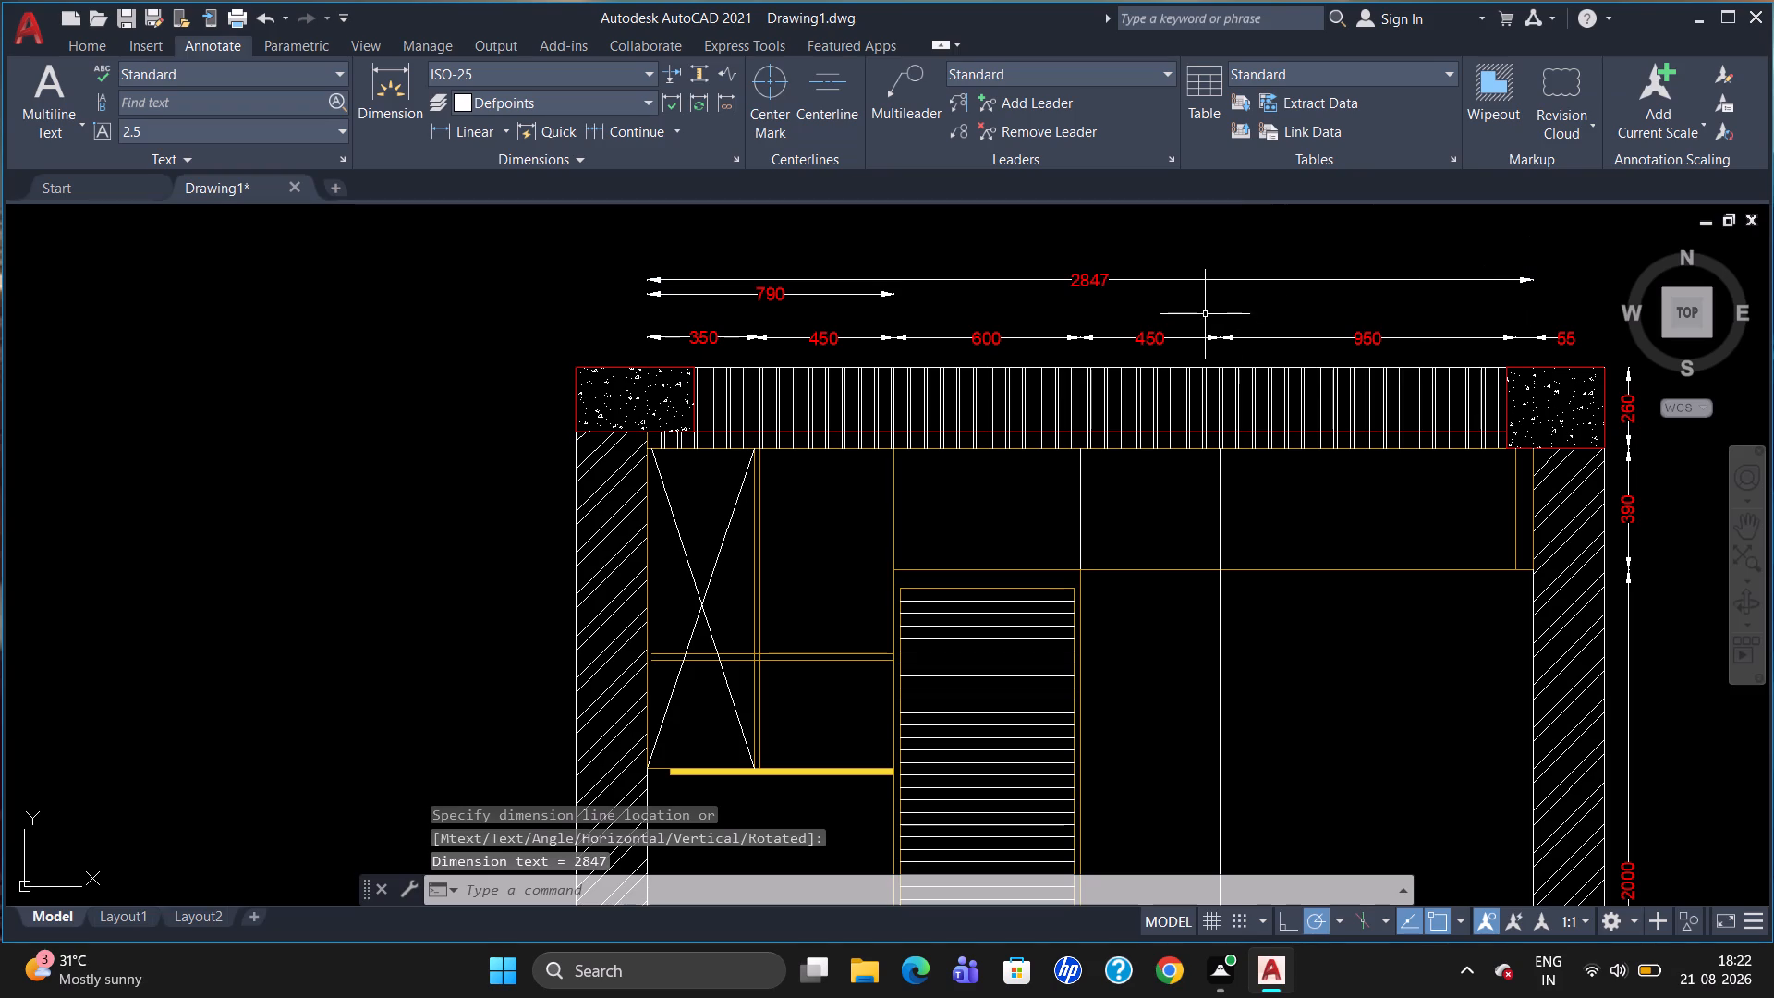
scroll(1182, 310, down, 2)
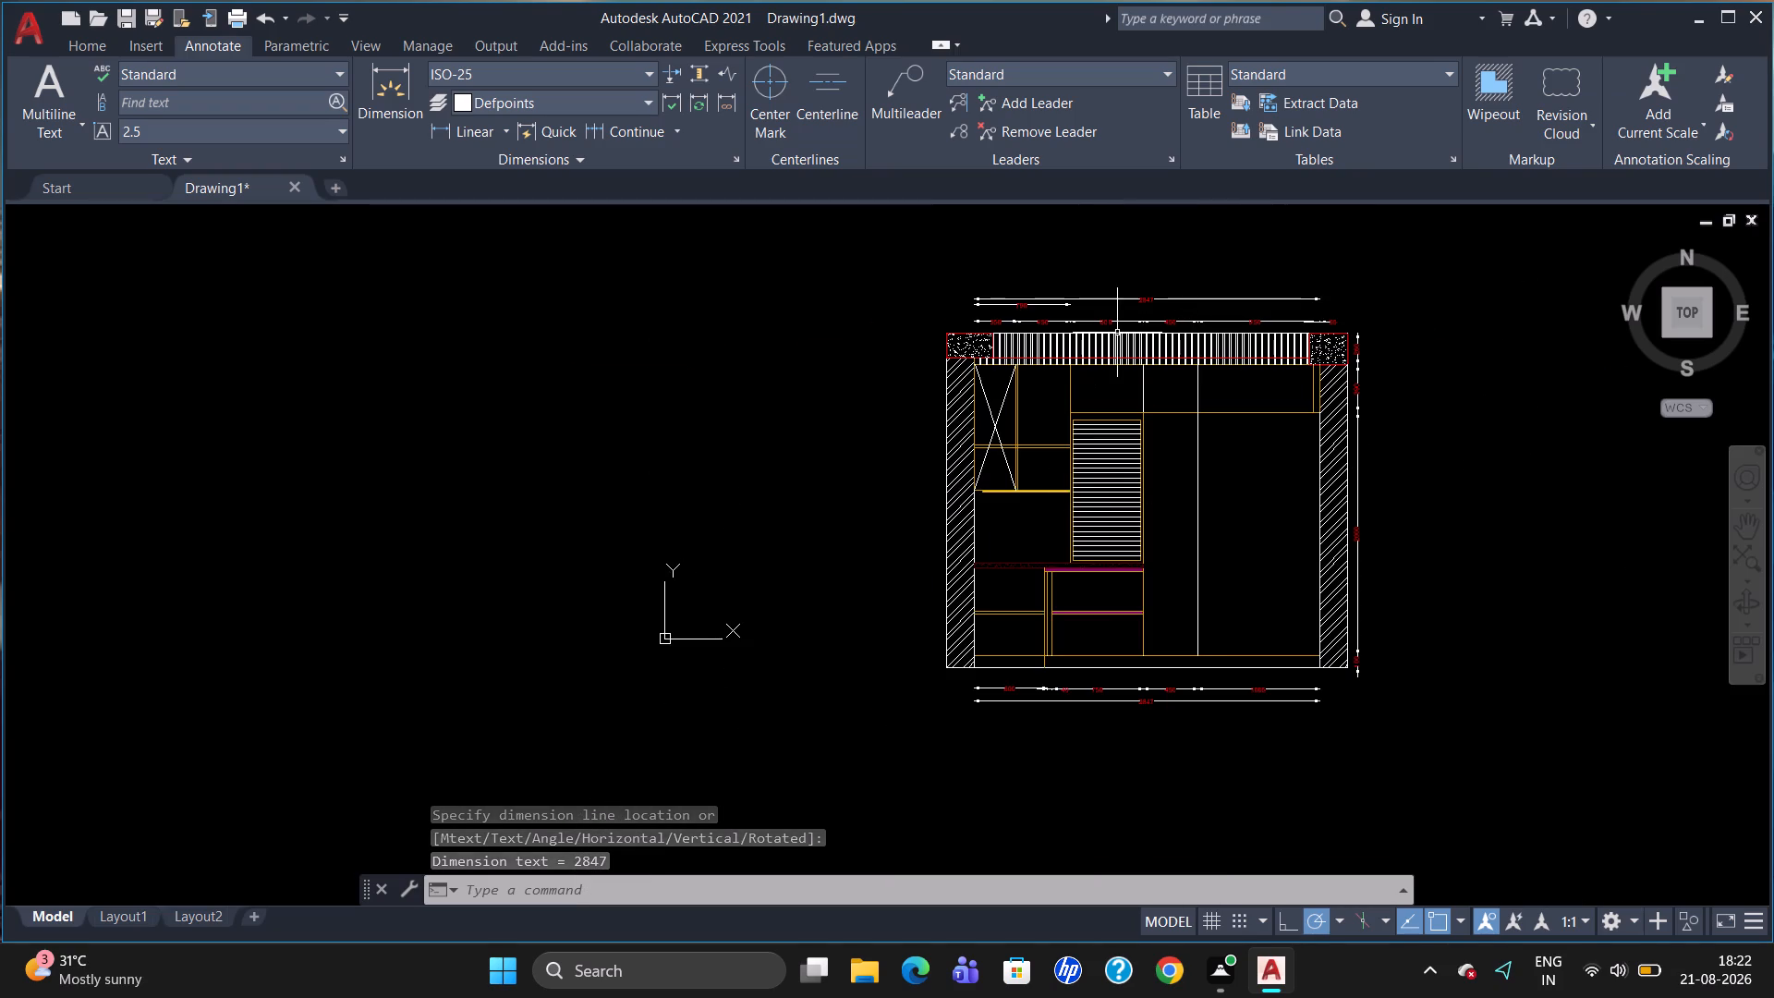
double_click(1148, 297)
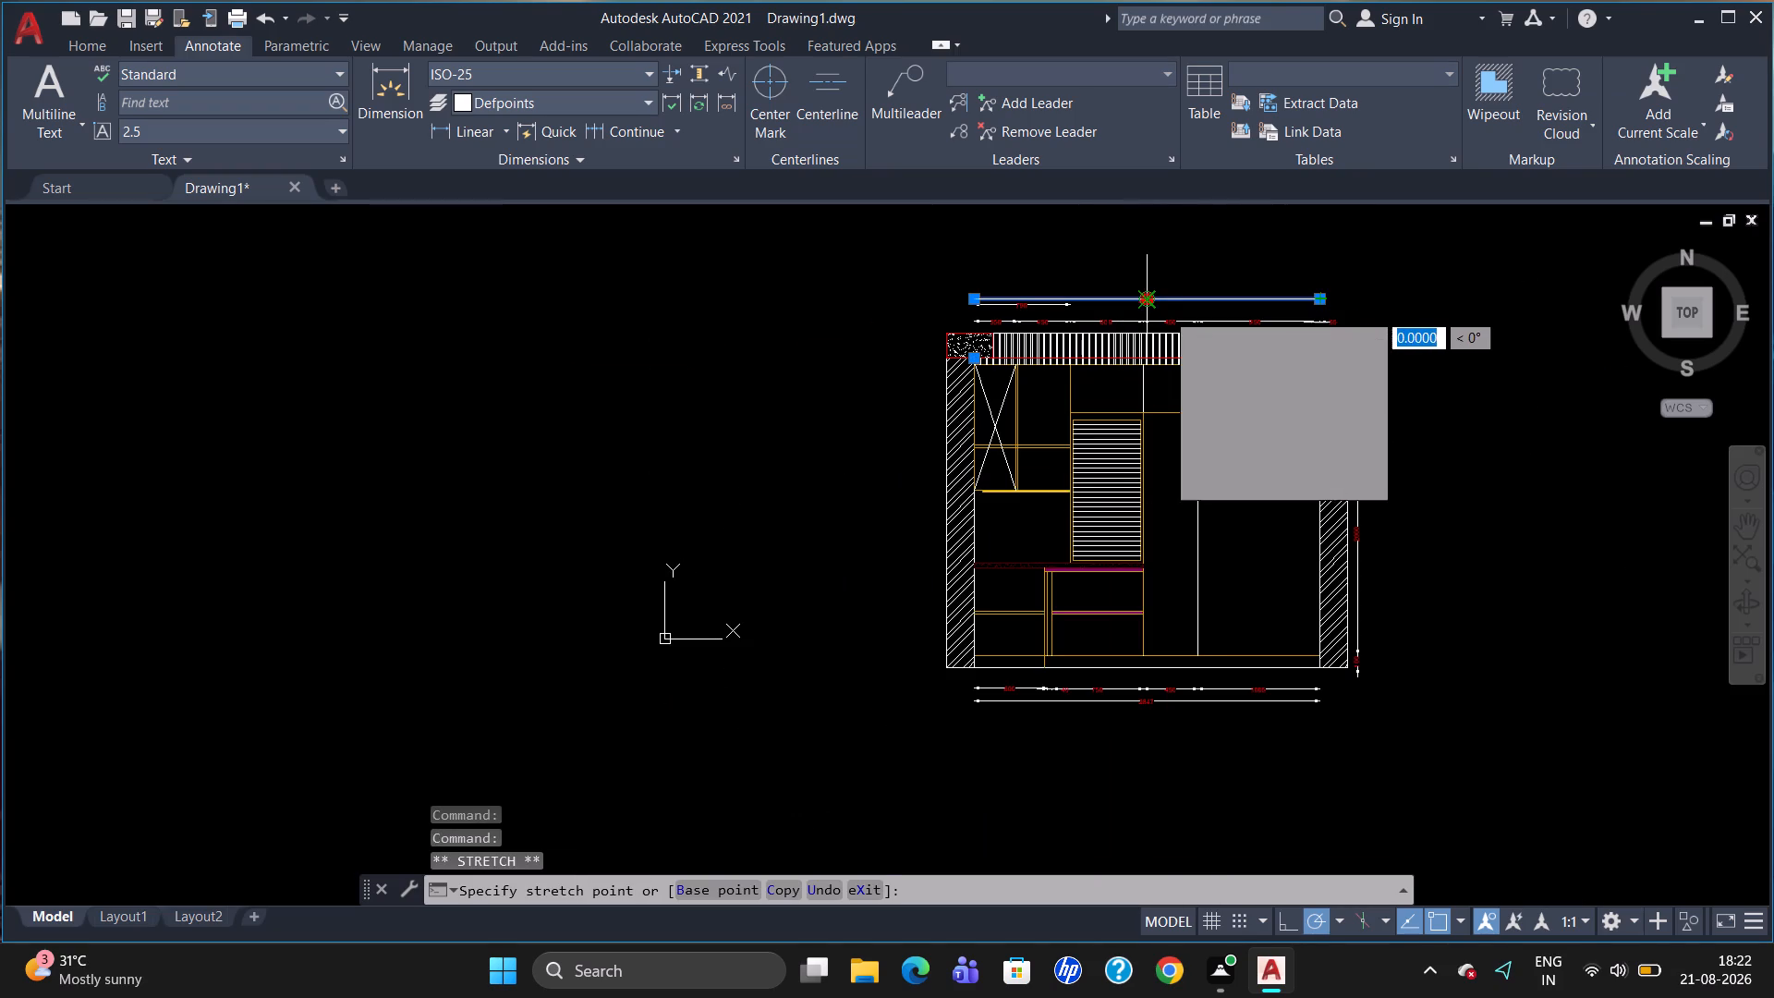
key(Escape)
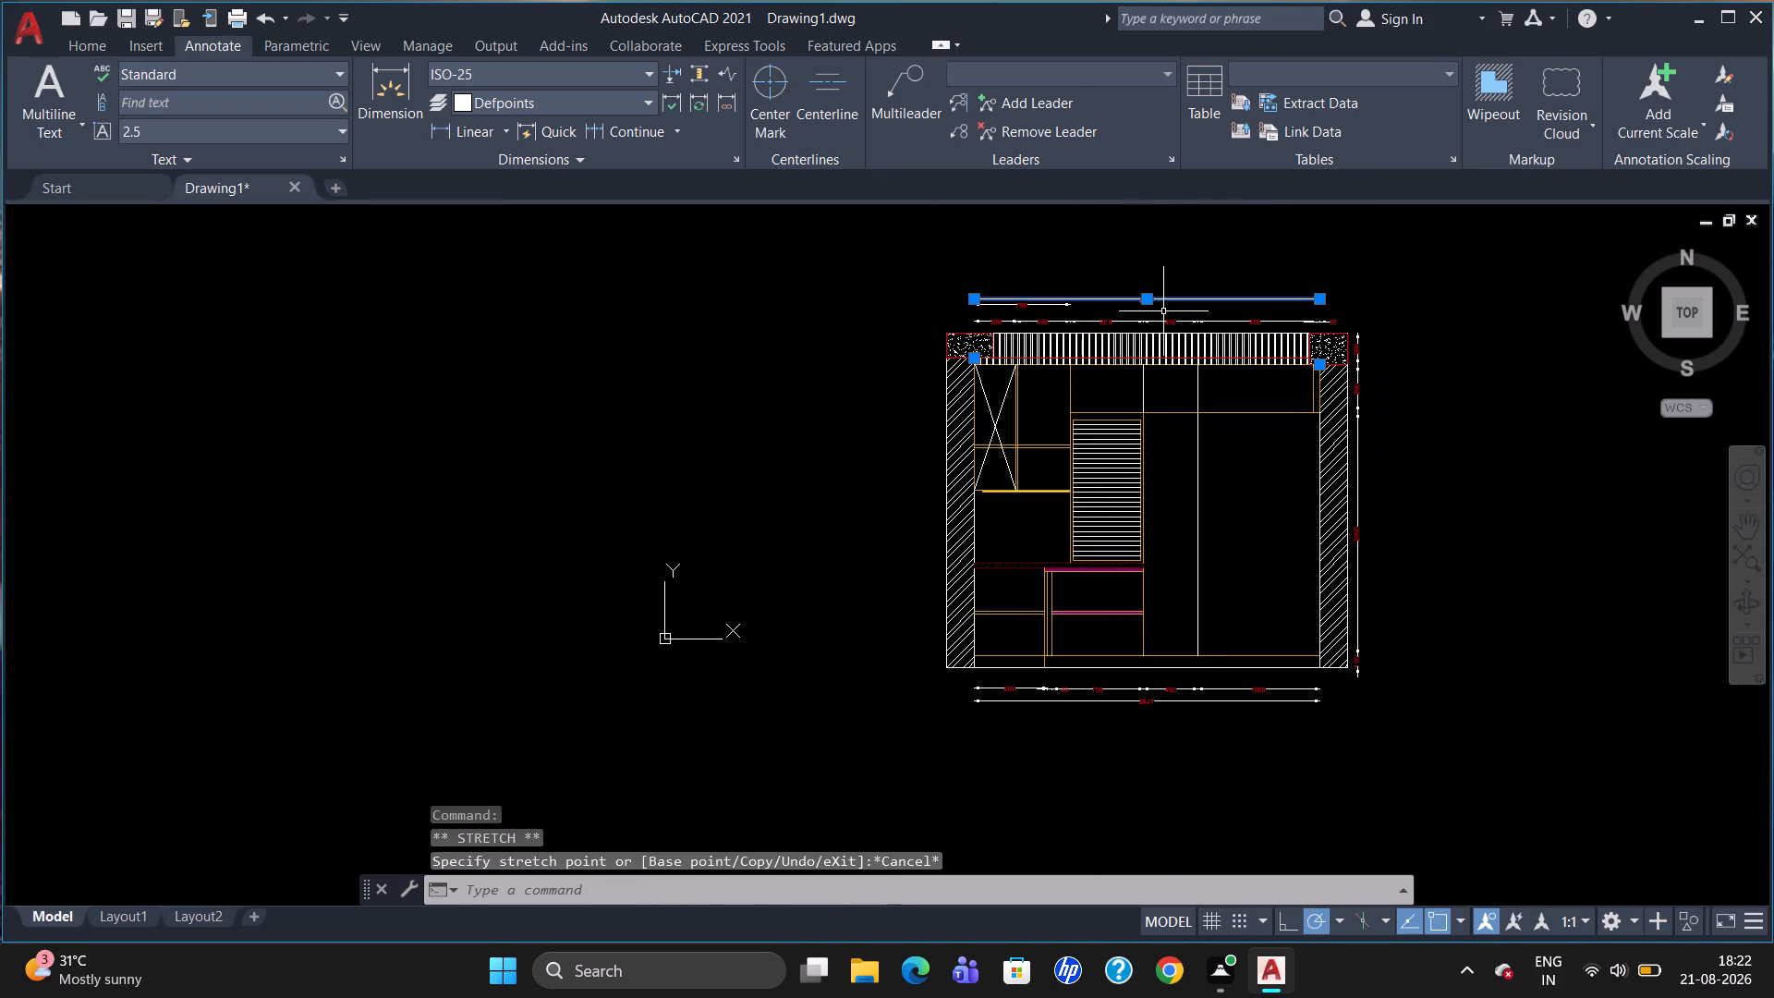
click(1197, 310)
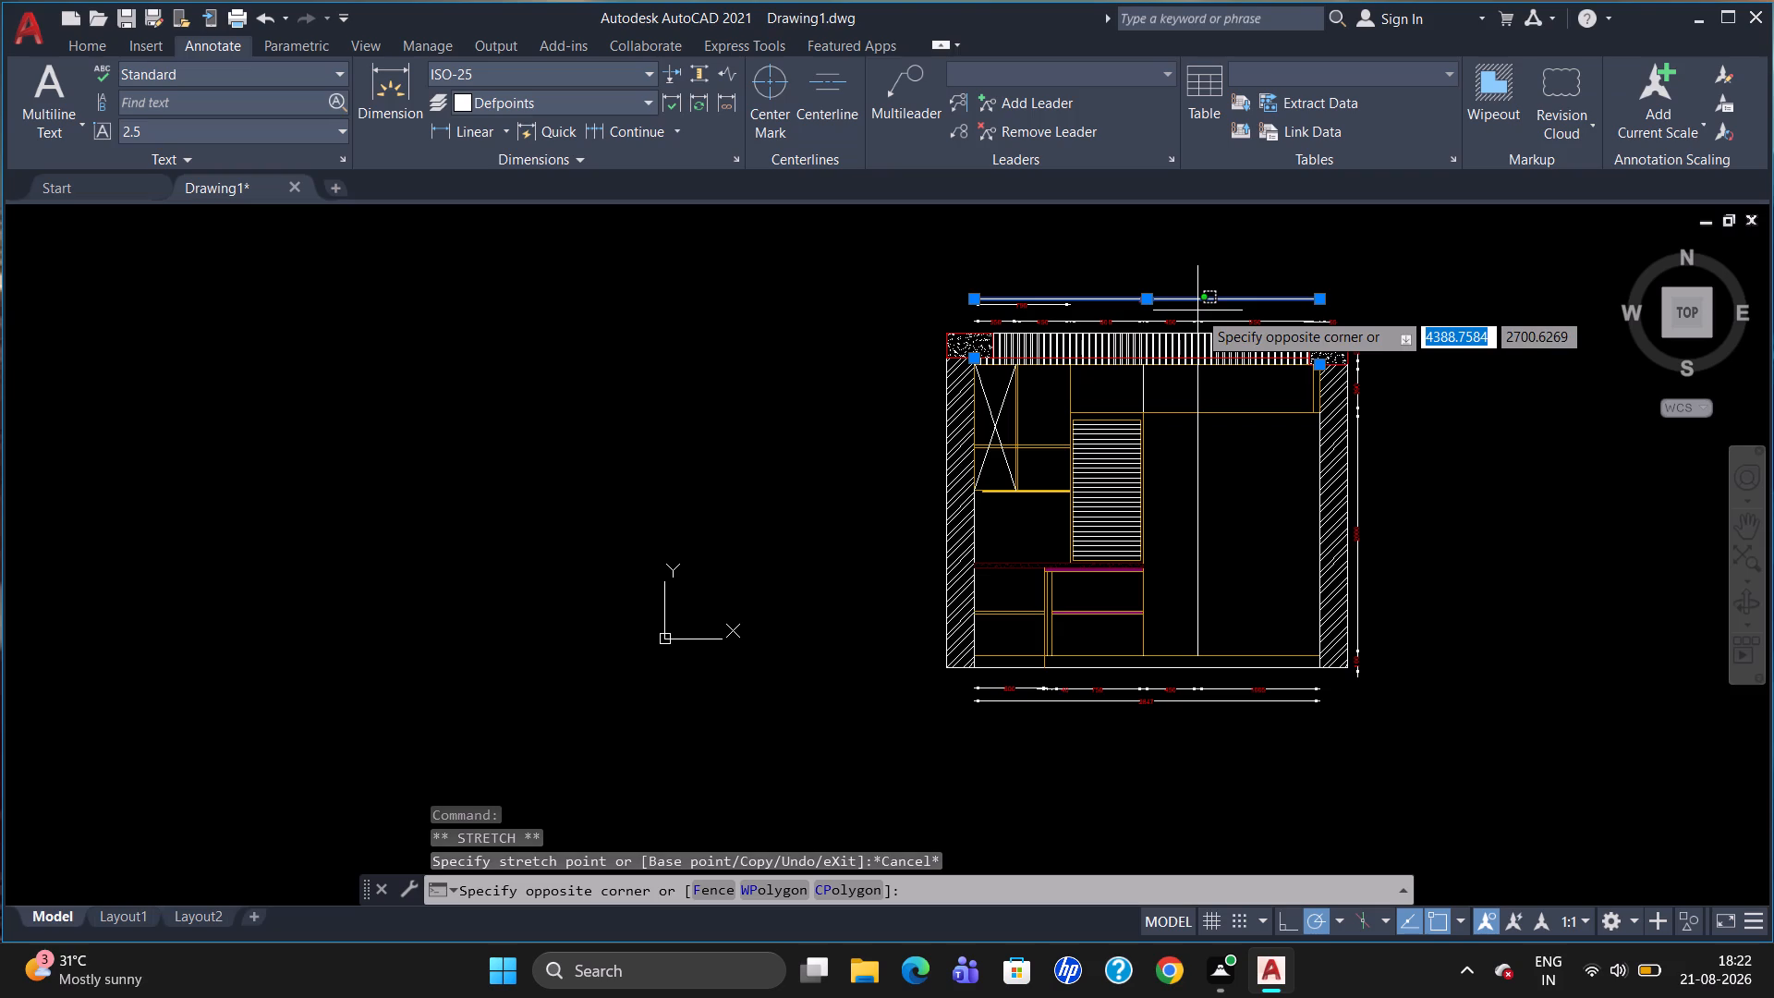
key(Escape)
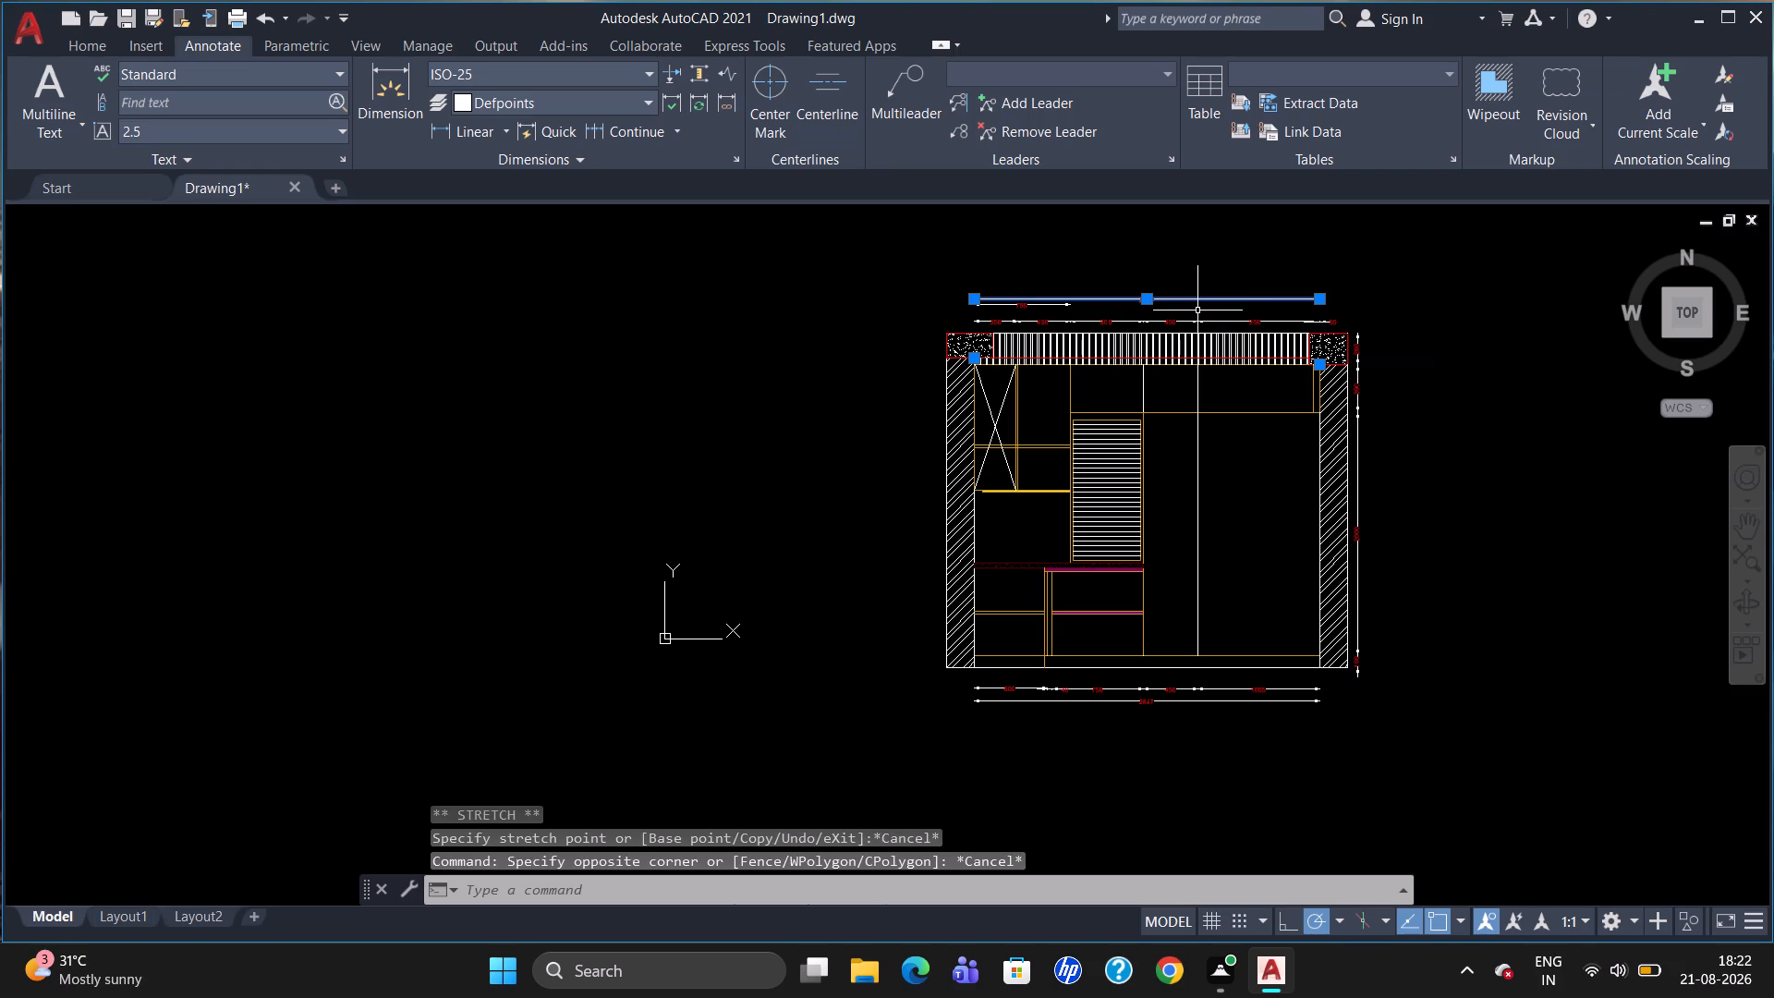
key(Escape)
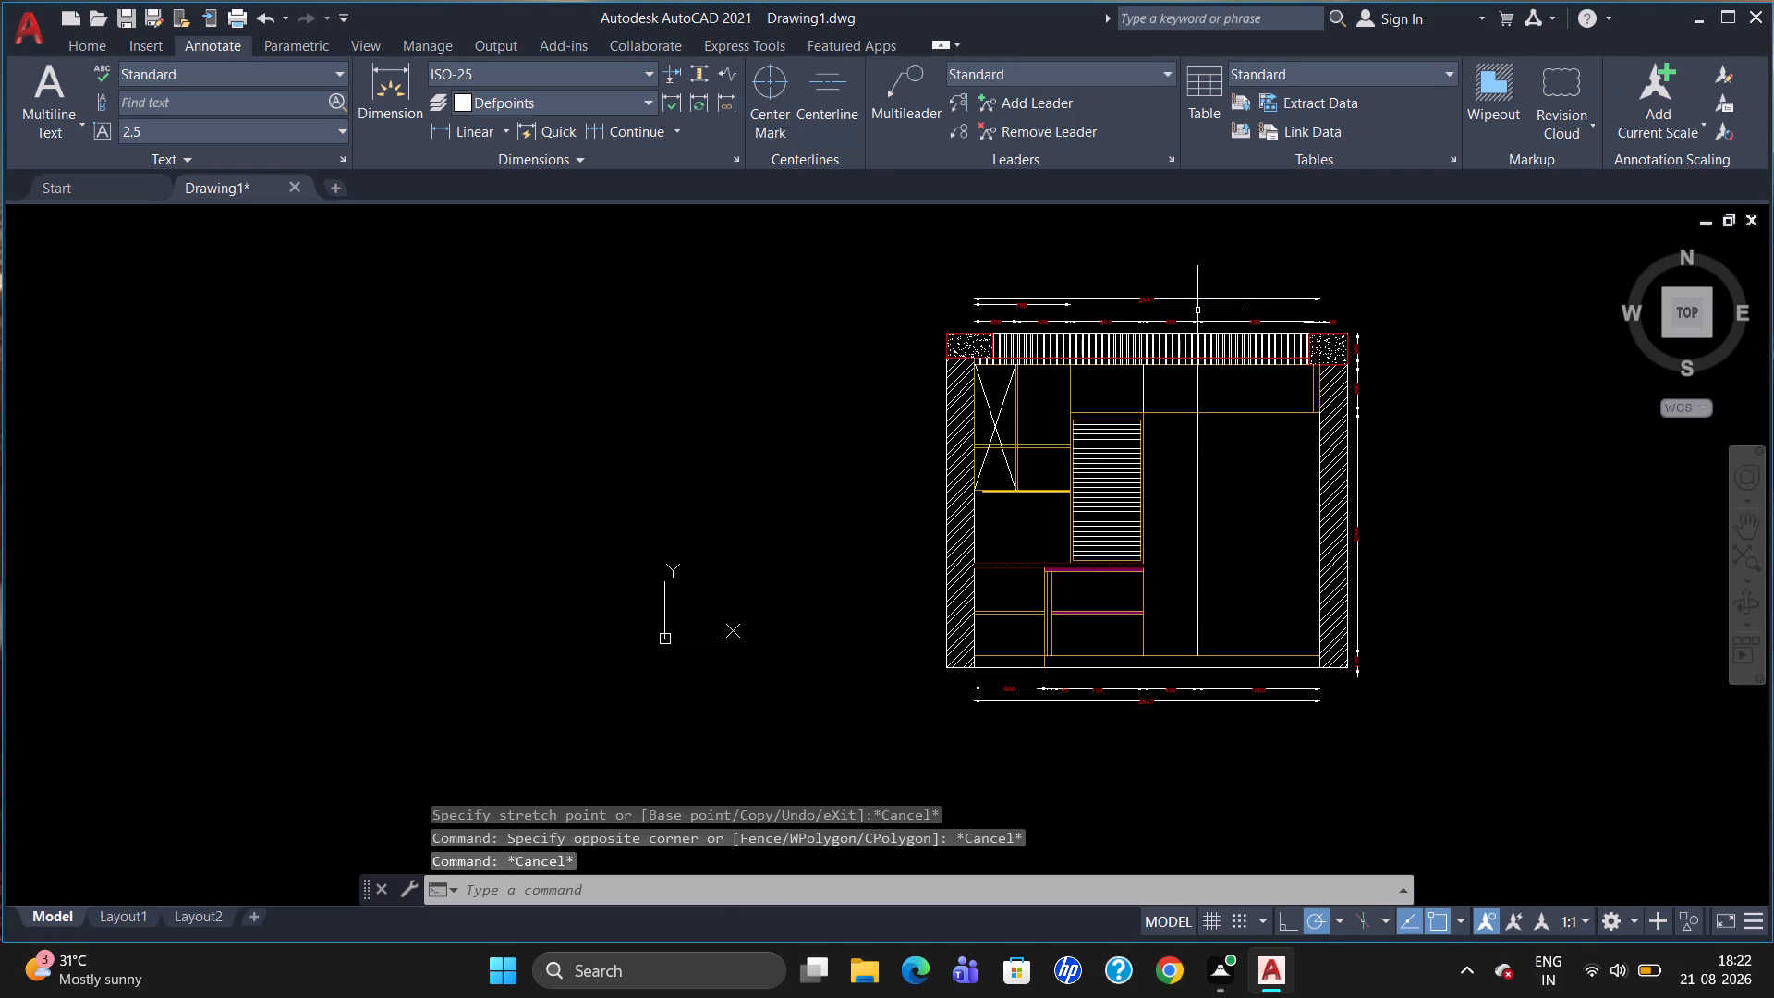
Override the text of the overall top dimension between the hatched side strips with 2845.
scroll(1189, 249, up, 2)
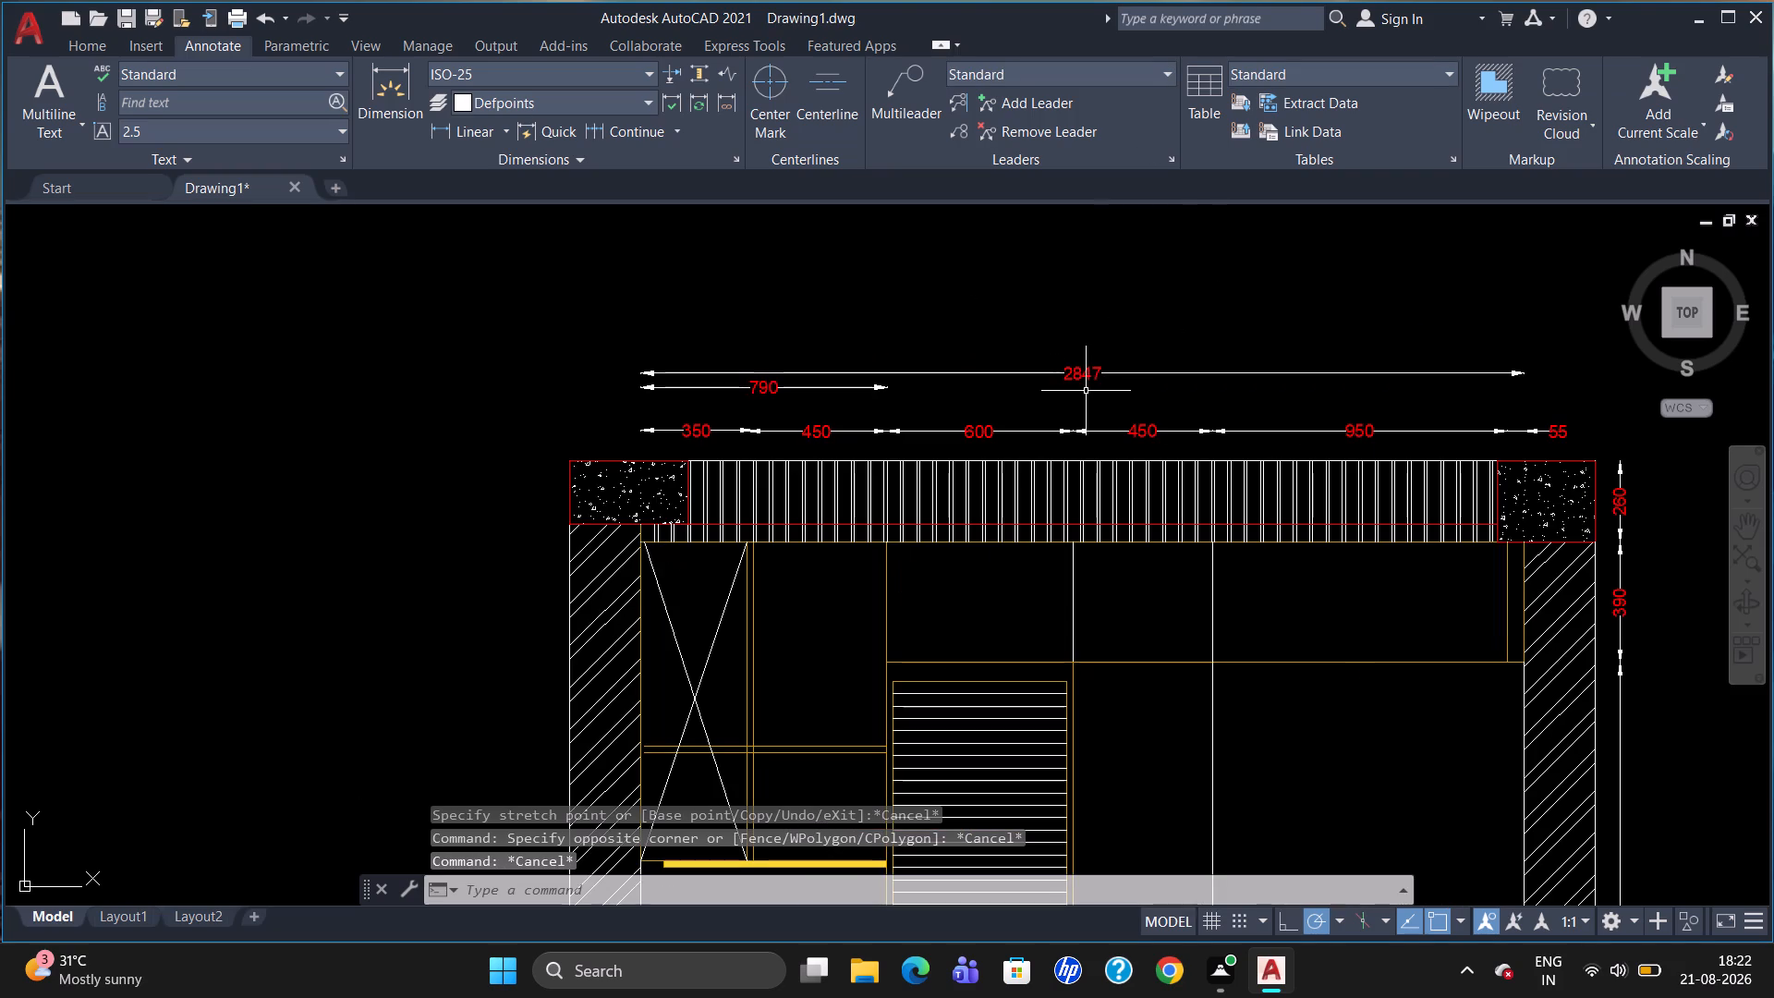
double_click(1089, 378)
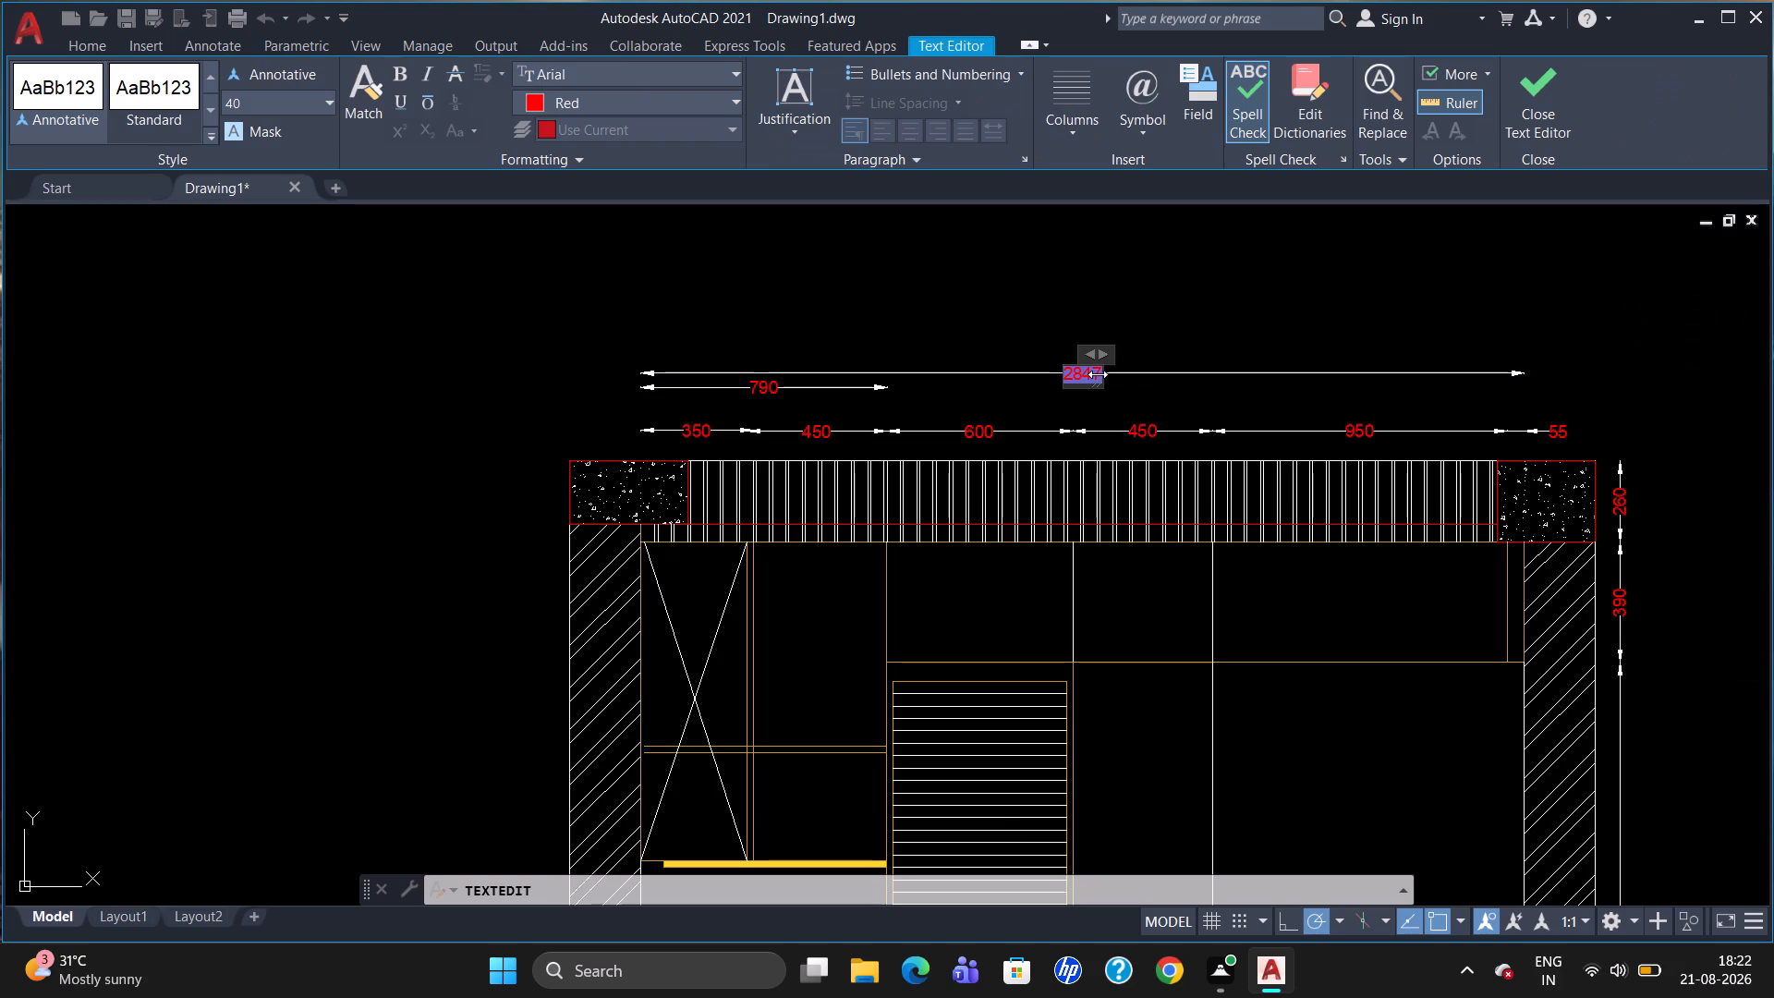
key(Right)
key(Right)
key(Right)
key(Right)
key(BackSpace)
key(BackSpace)
key(2)
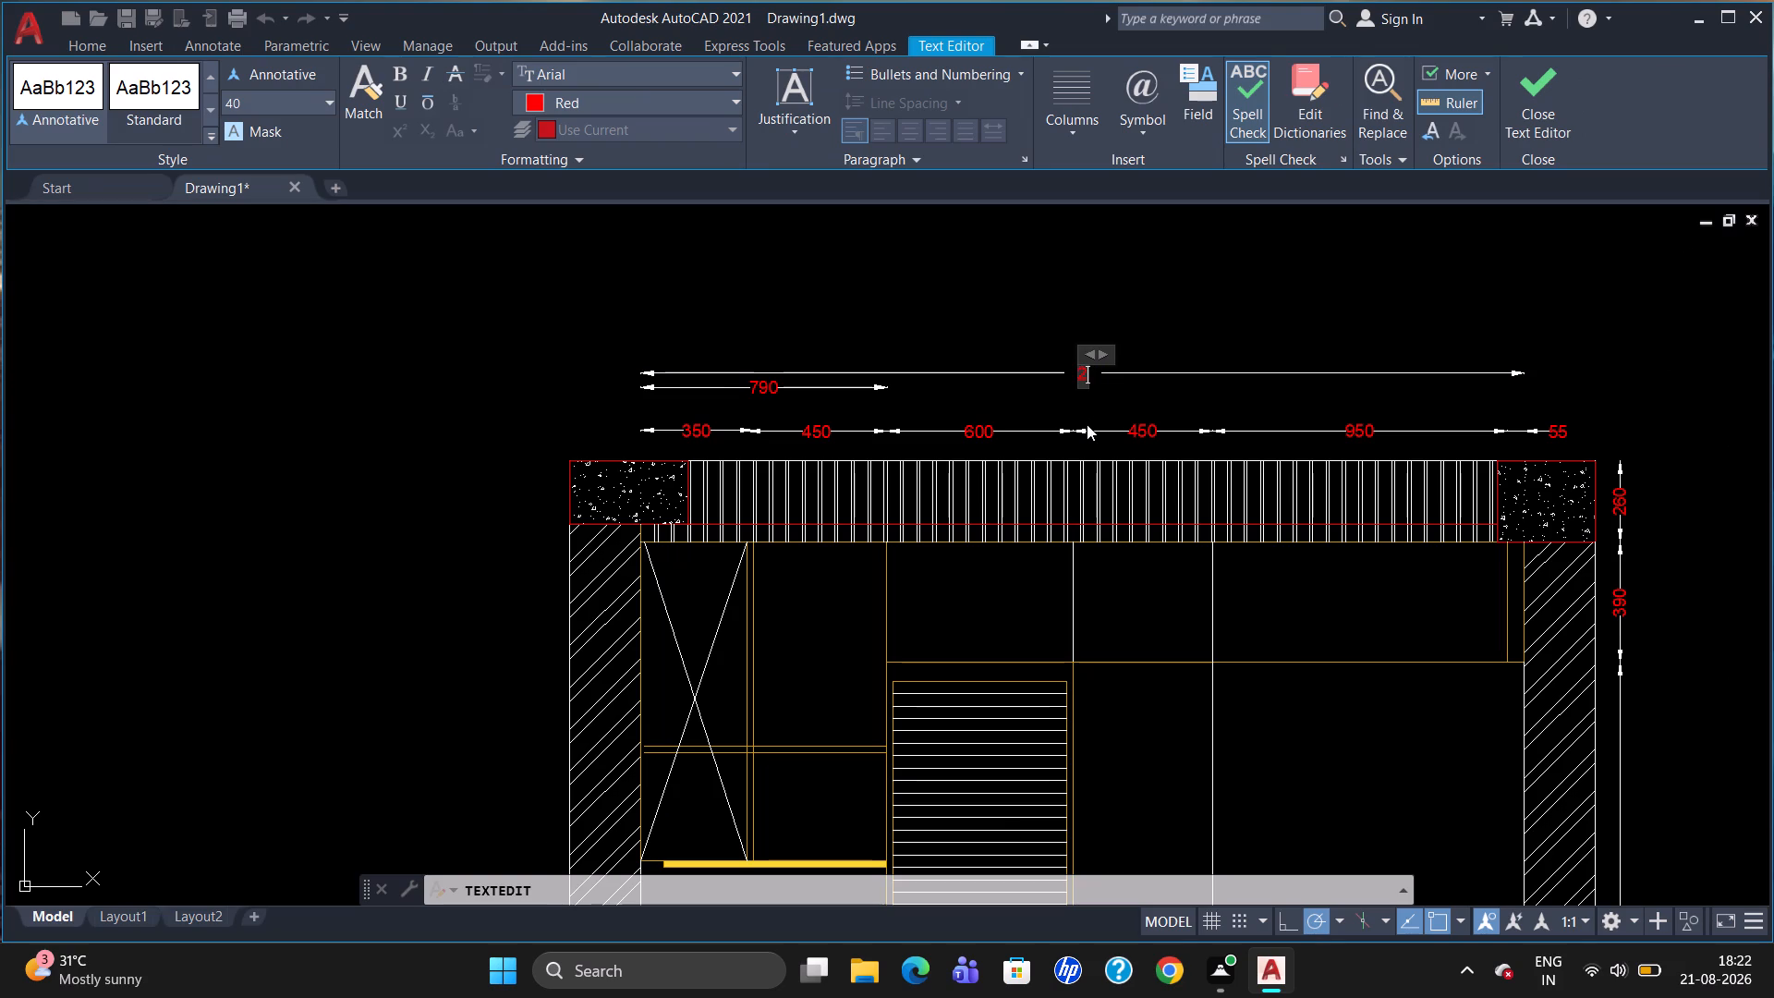
text(845)
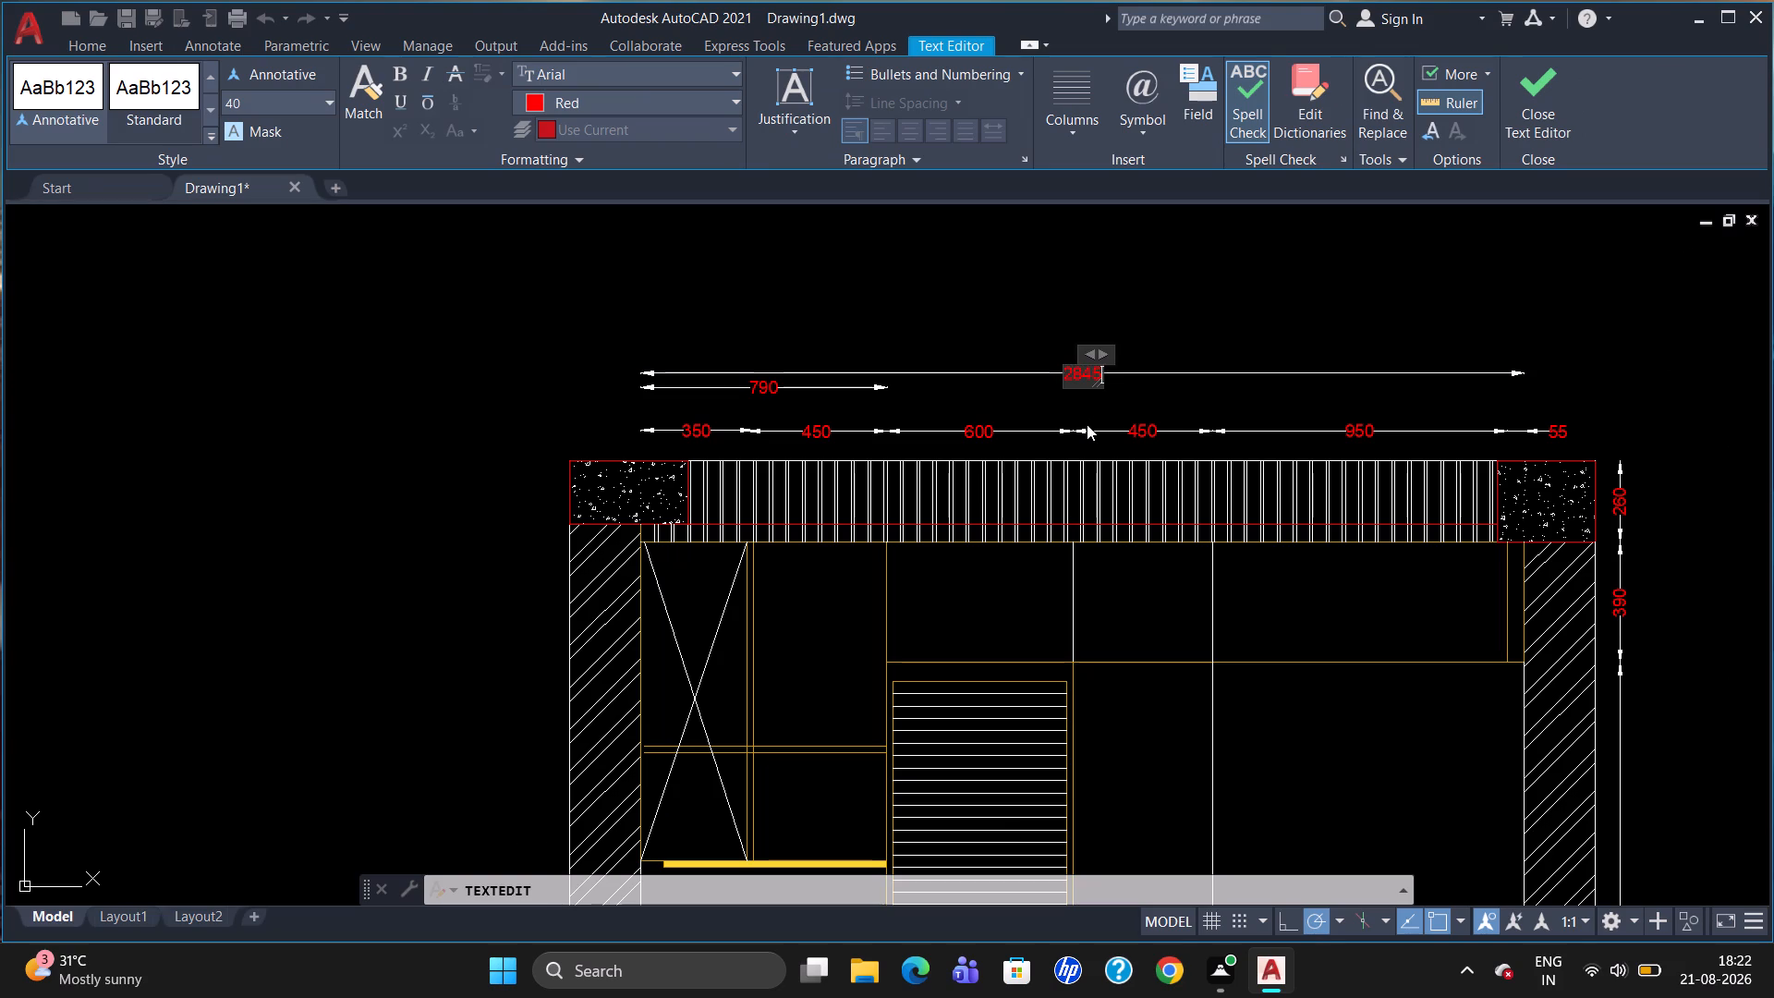
click(1319, 310)
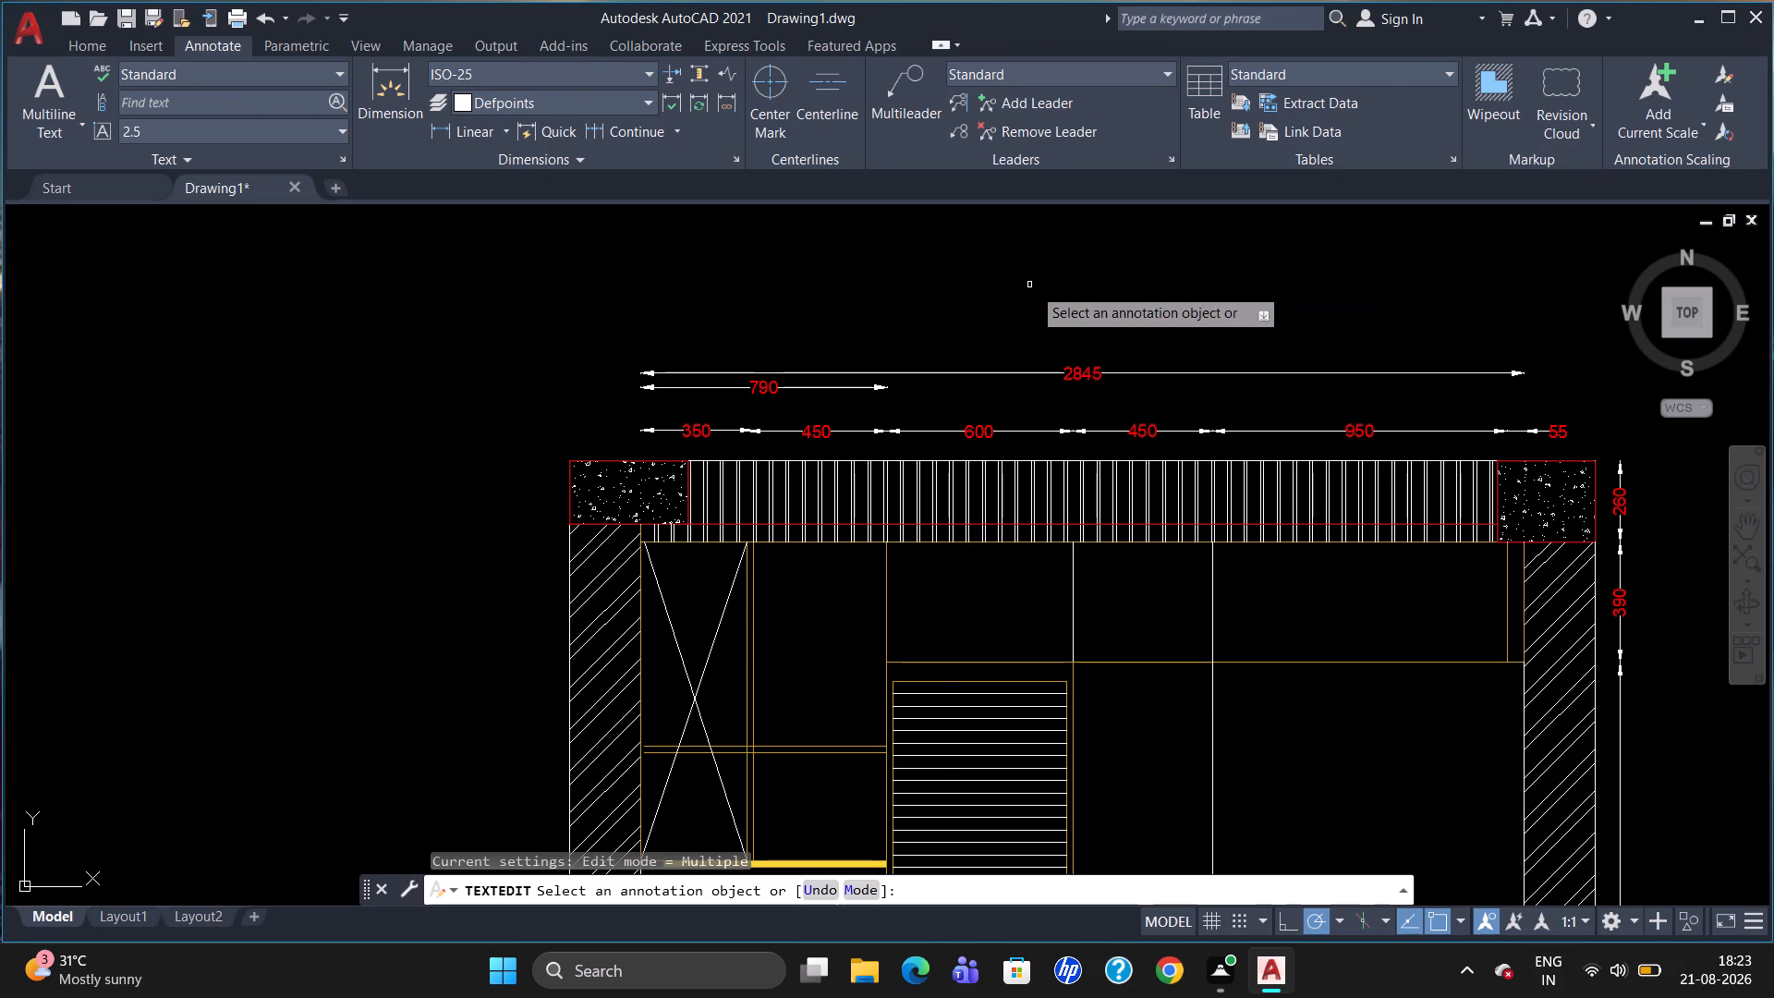
scroll(1035, 291, down, 1)
scroll(948, 482, up, 1)
scroll(960, 468, down, 4)
scroll(954, 493, up, 4)
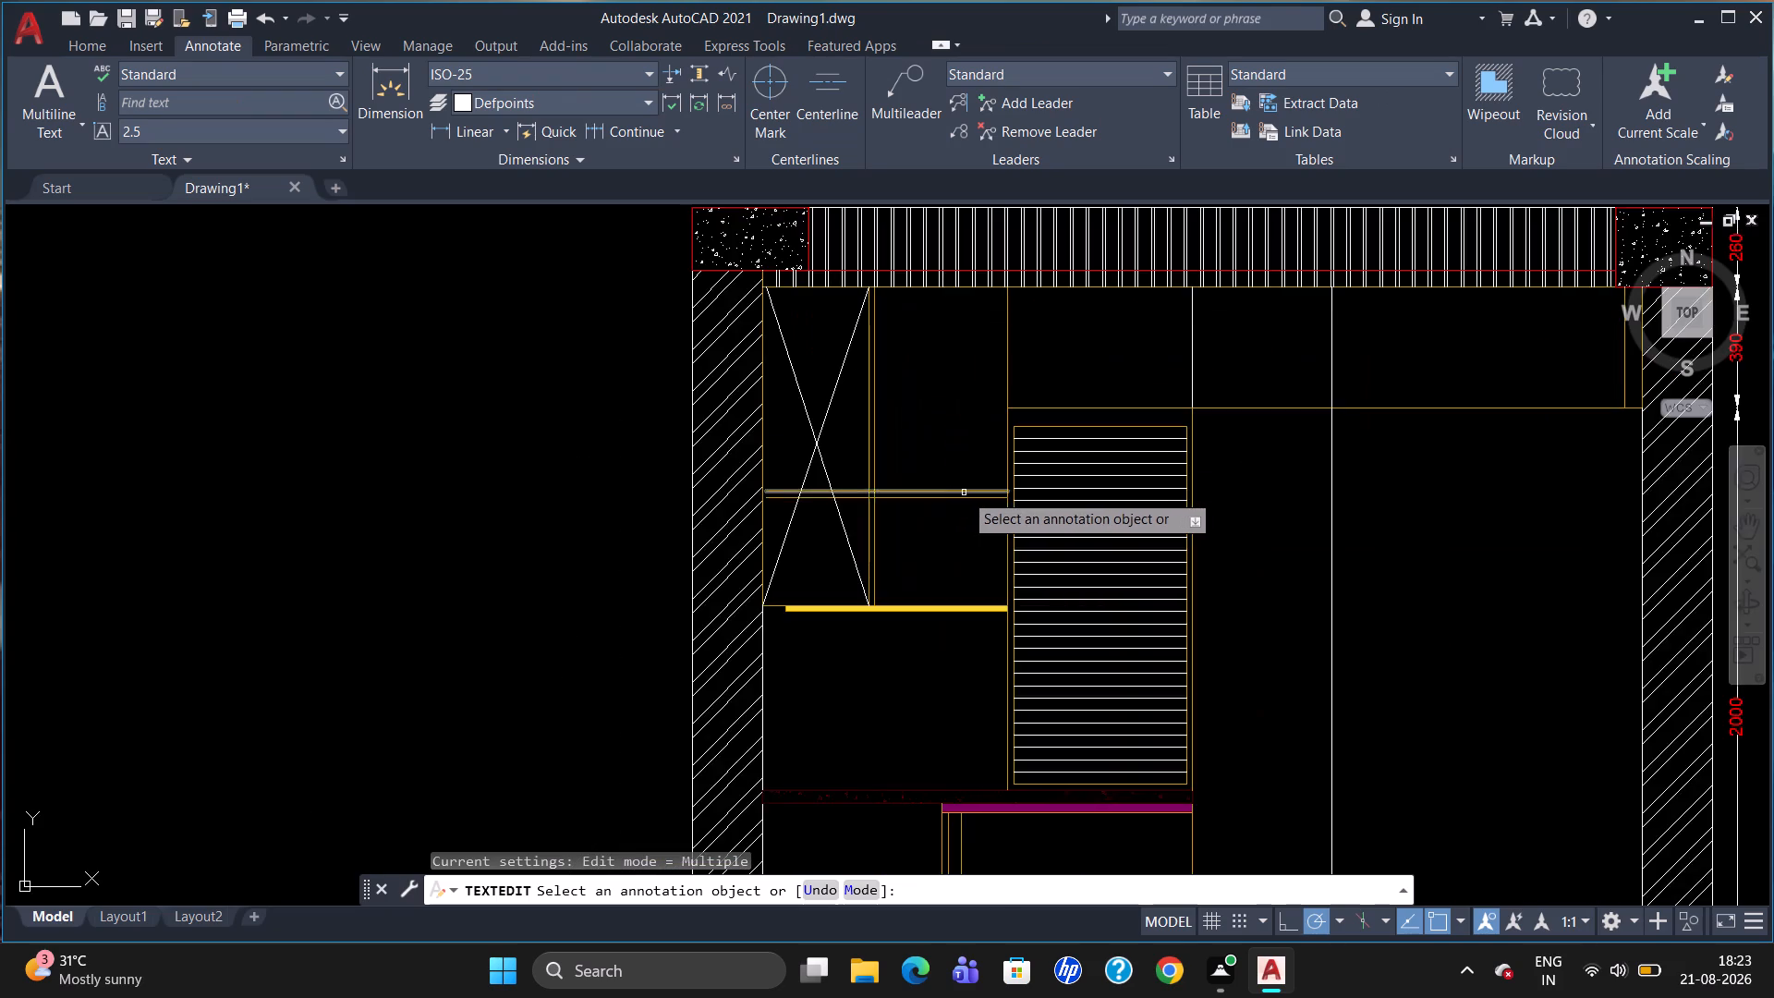
scroll(972, 493, down, 2)
key(Escape)
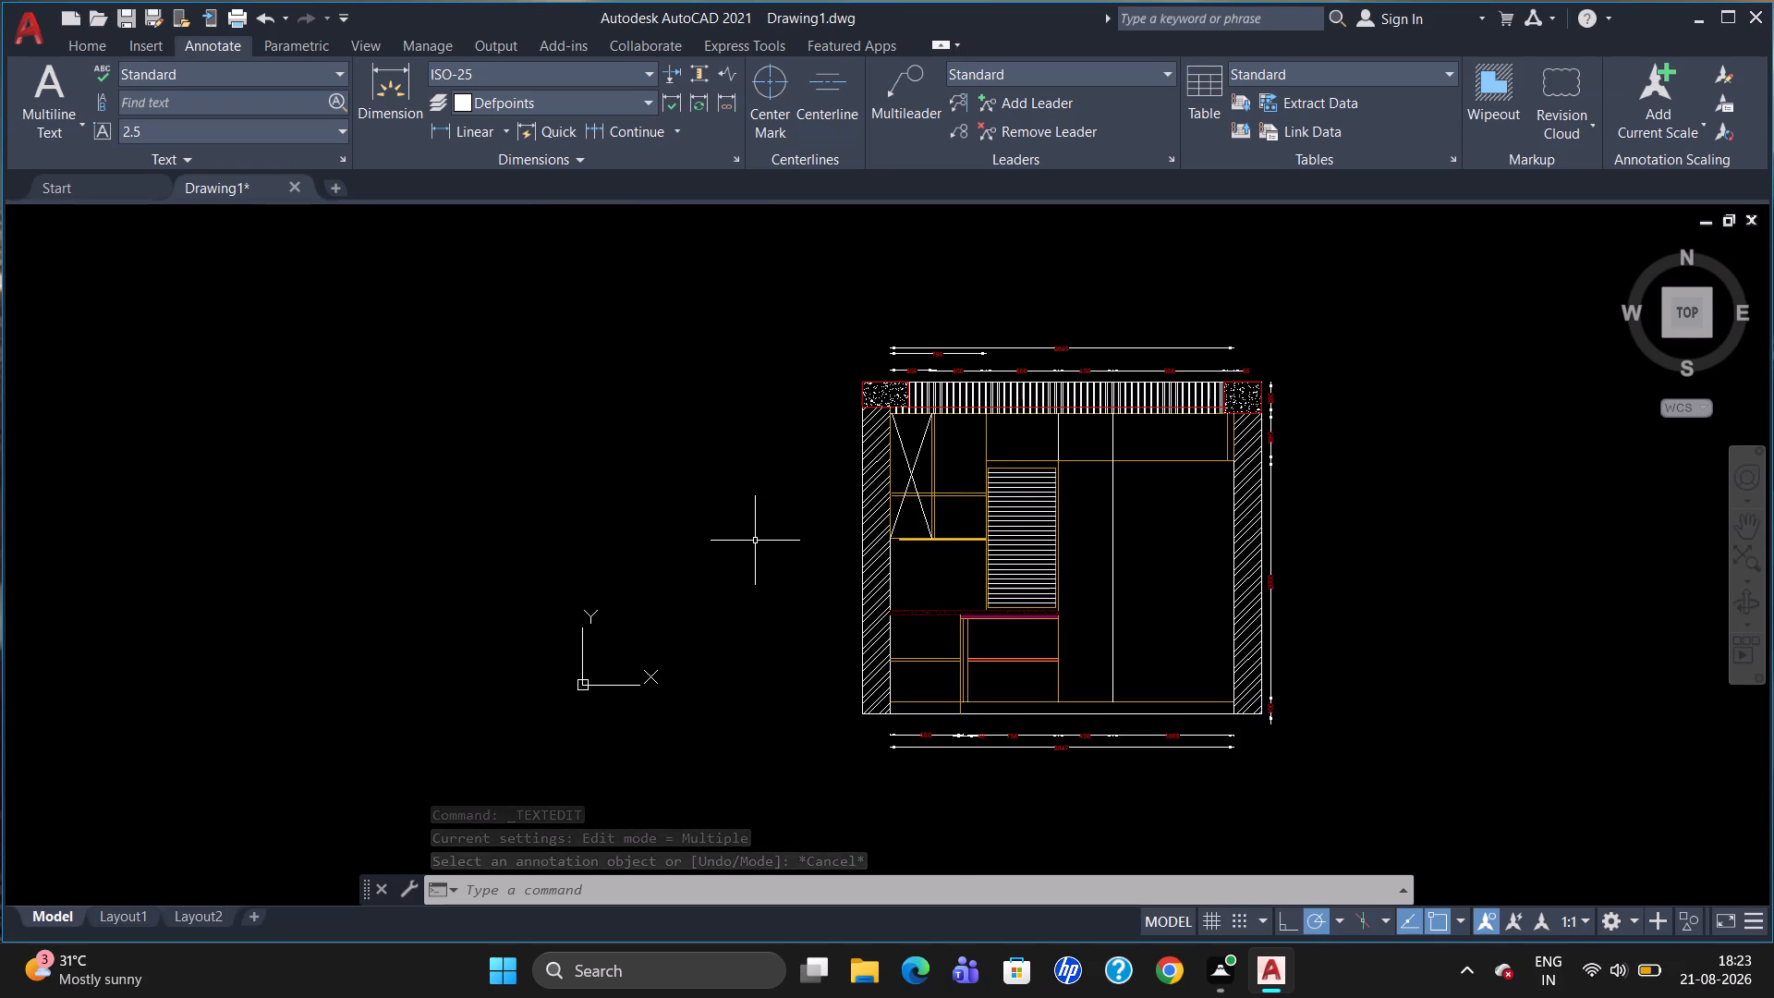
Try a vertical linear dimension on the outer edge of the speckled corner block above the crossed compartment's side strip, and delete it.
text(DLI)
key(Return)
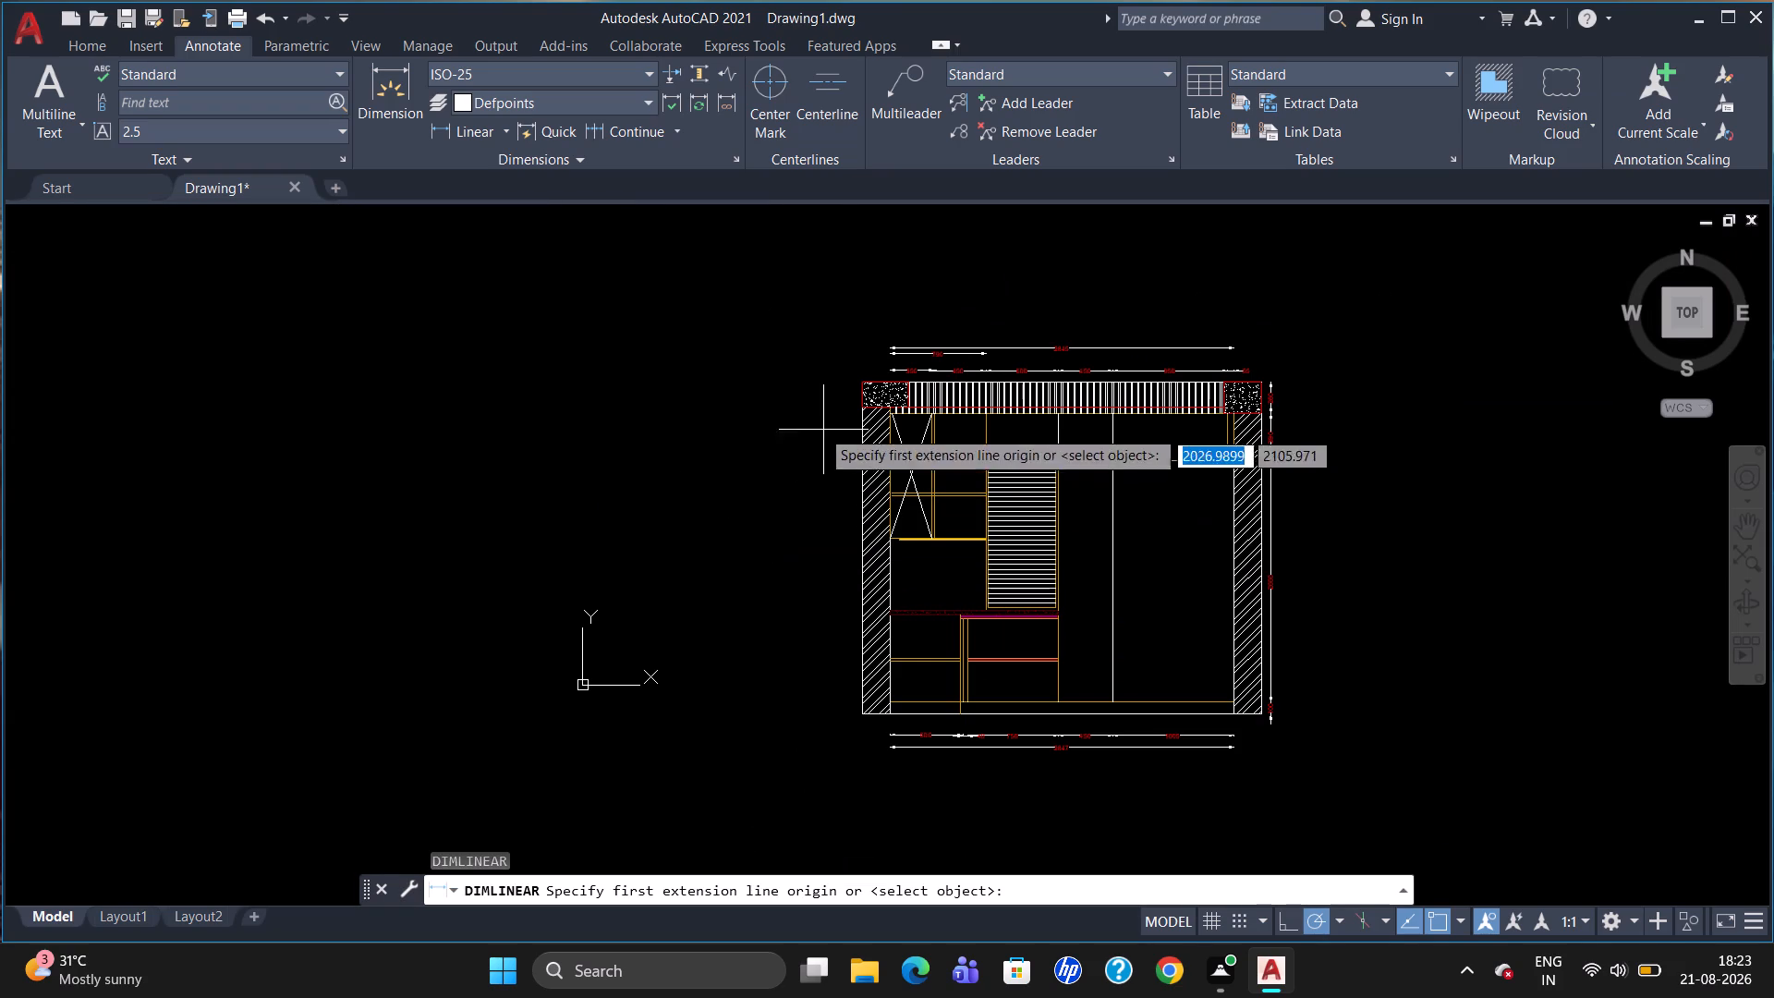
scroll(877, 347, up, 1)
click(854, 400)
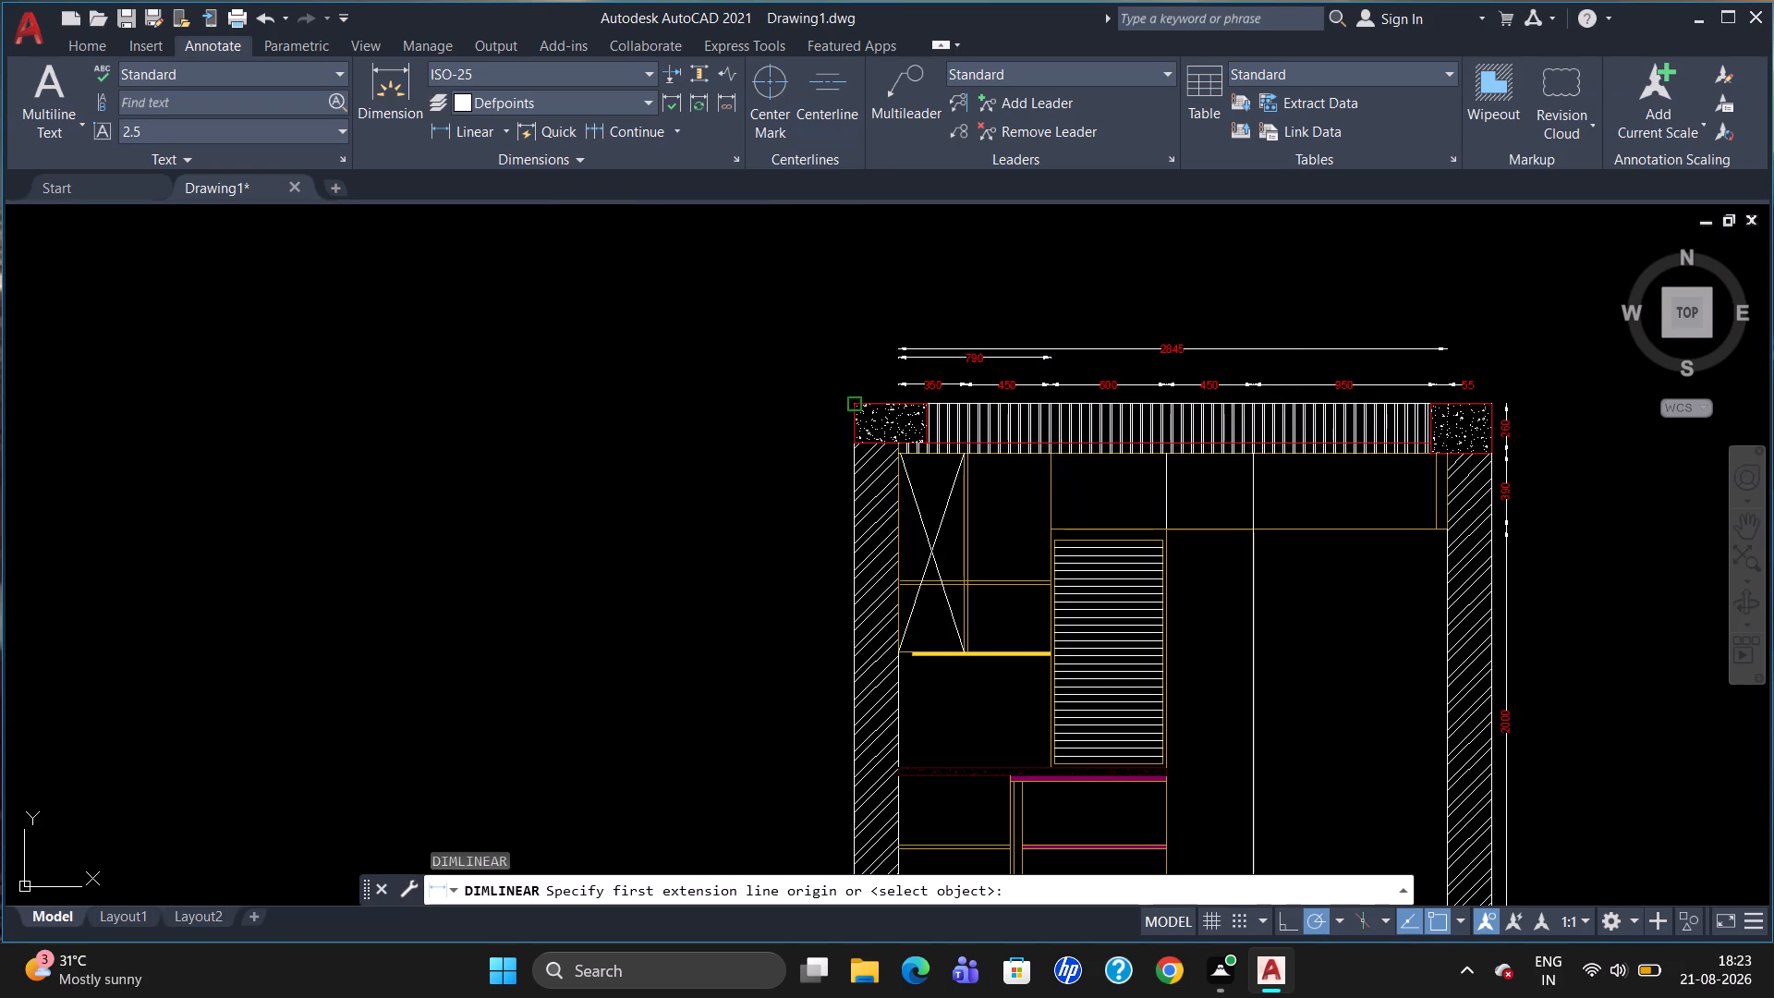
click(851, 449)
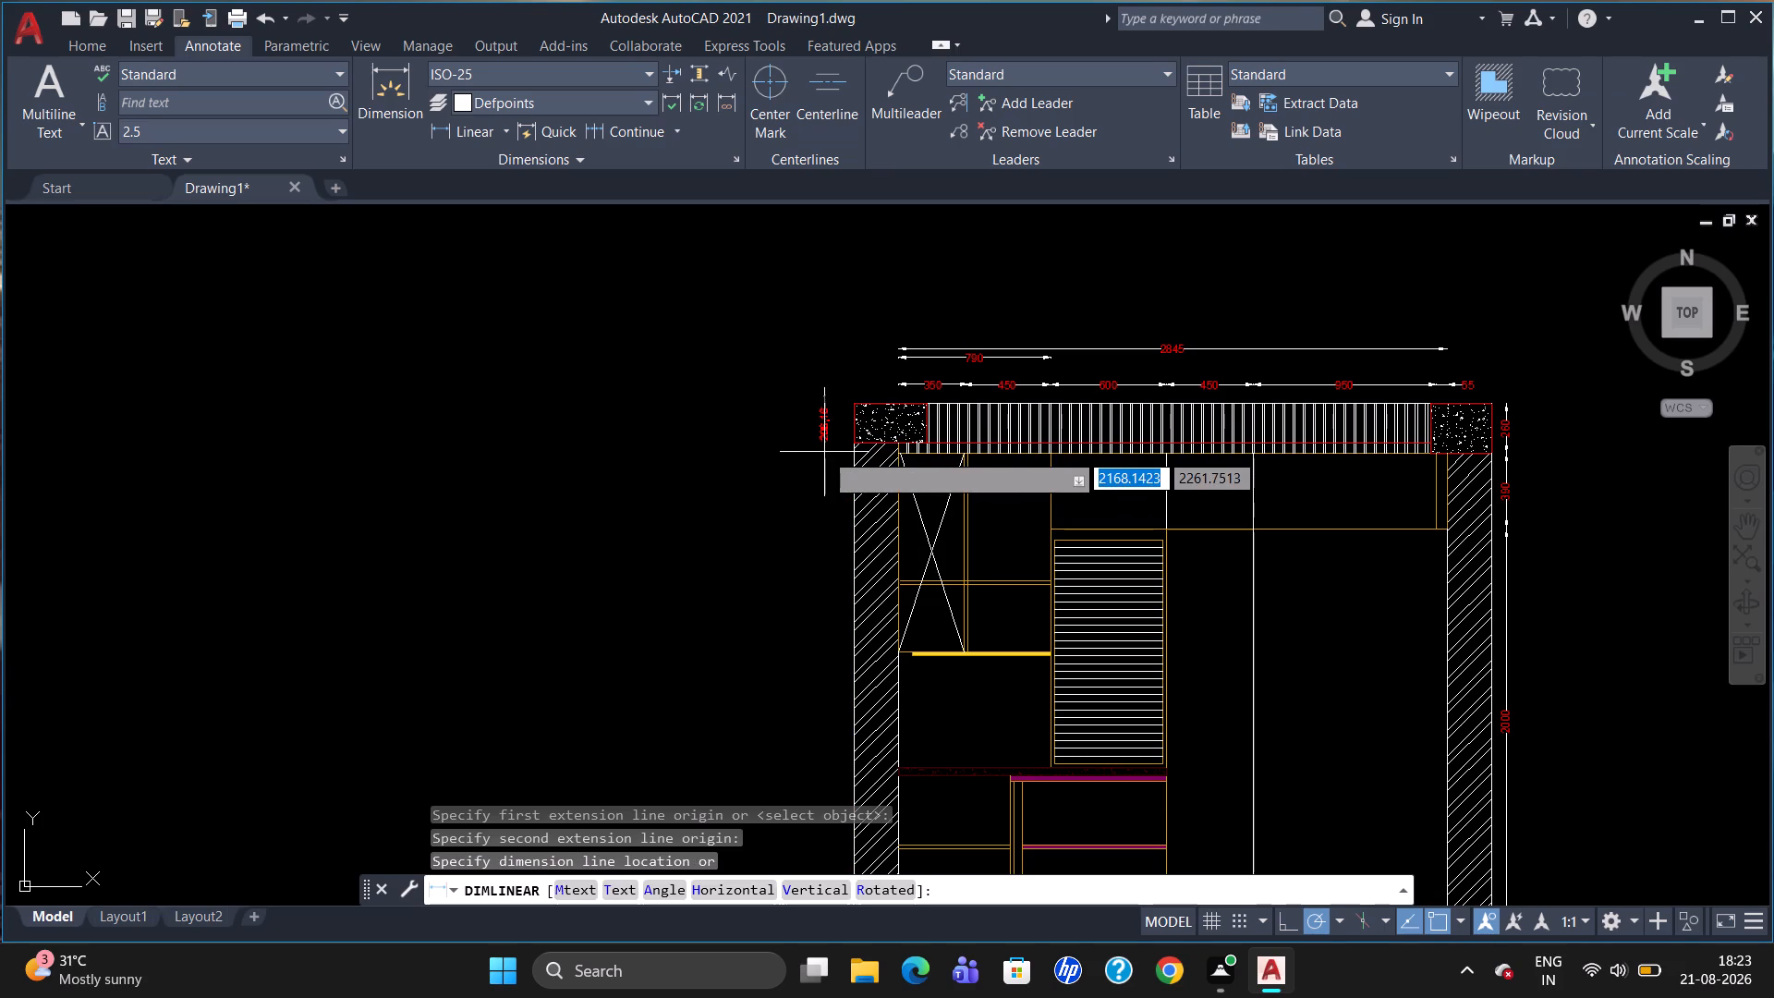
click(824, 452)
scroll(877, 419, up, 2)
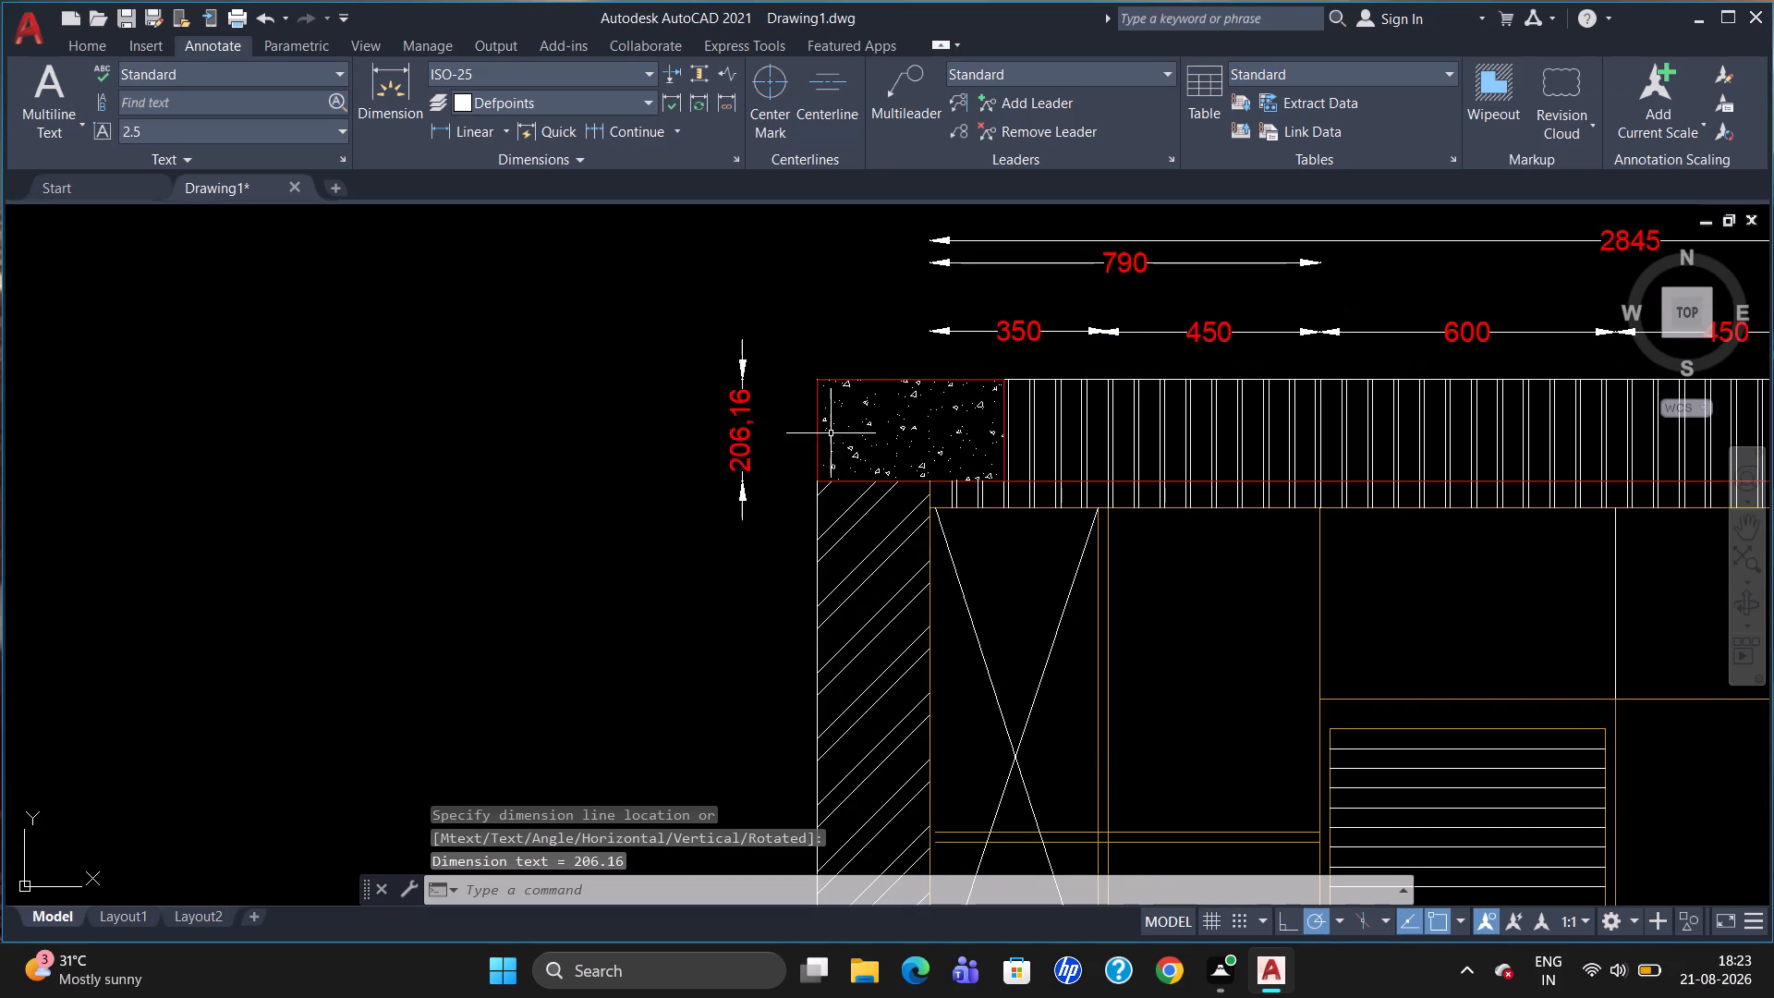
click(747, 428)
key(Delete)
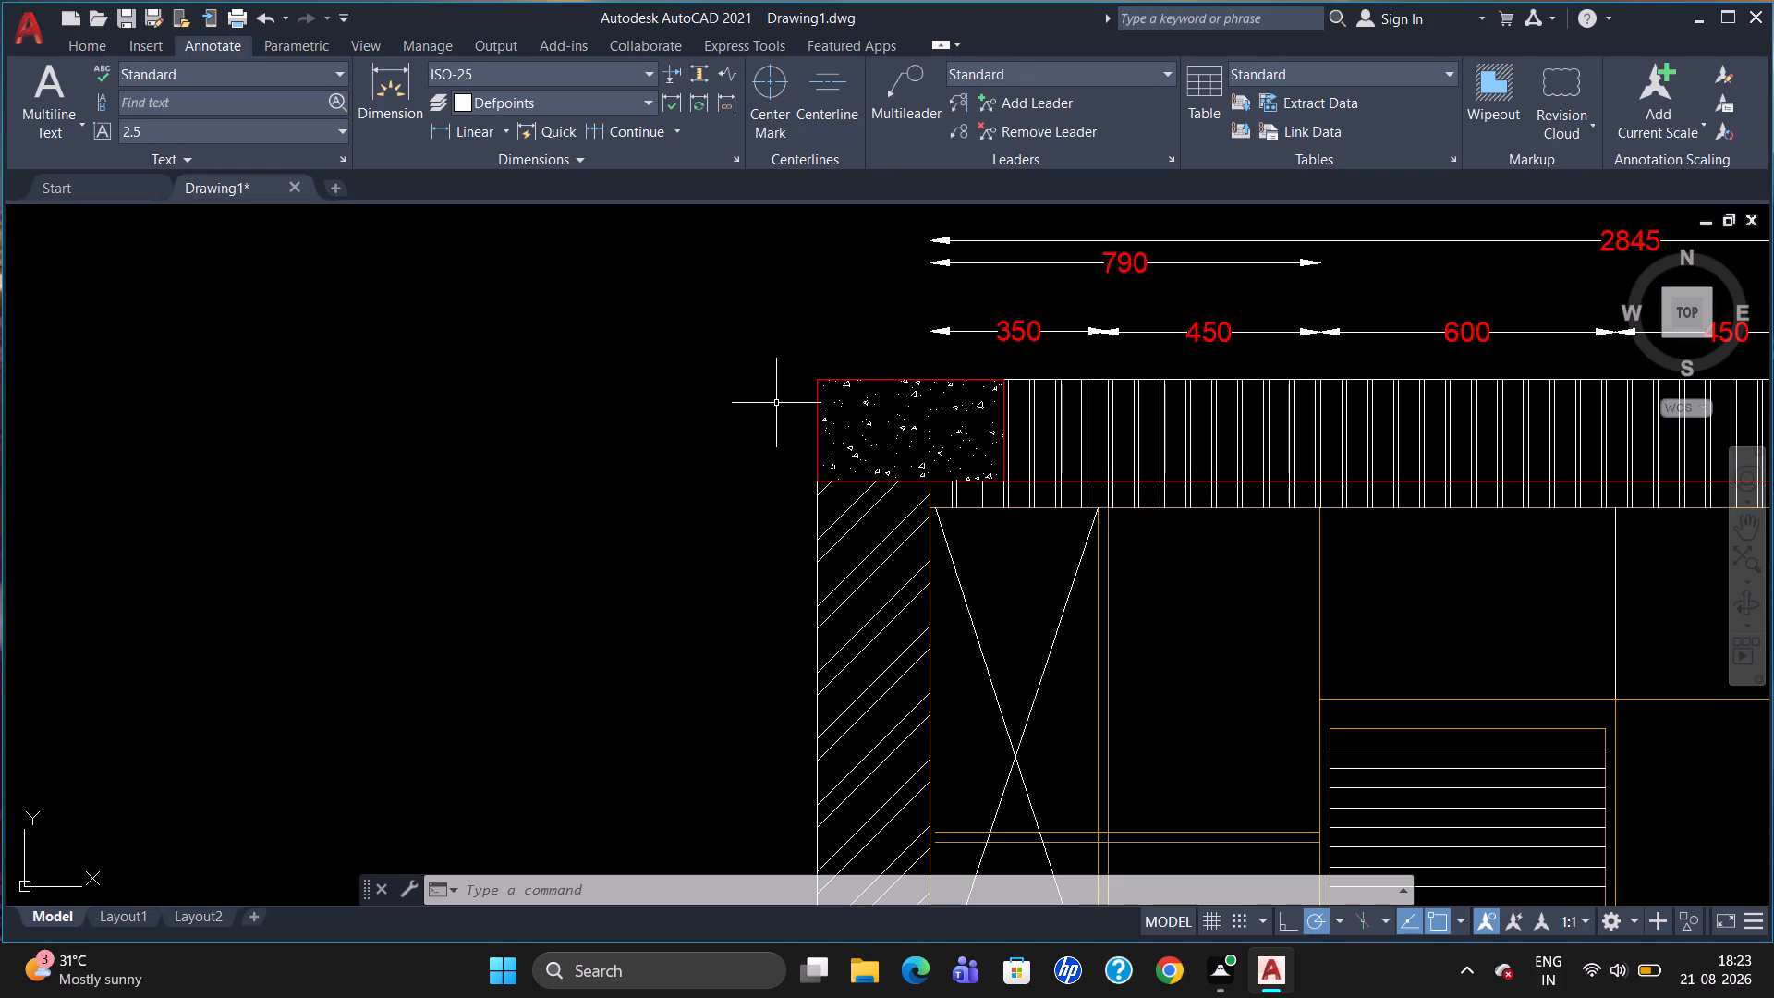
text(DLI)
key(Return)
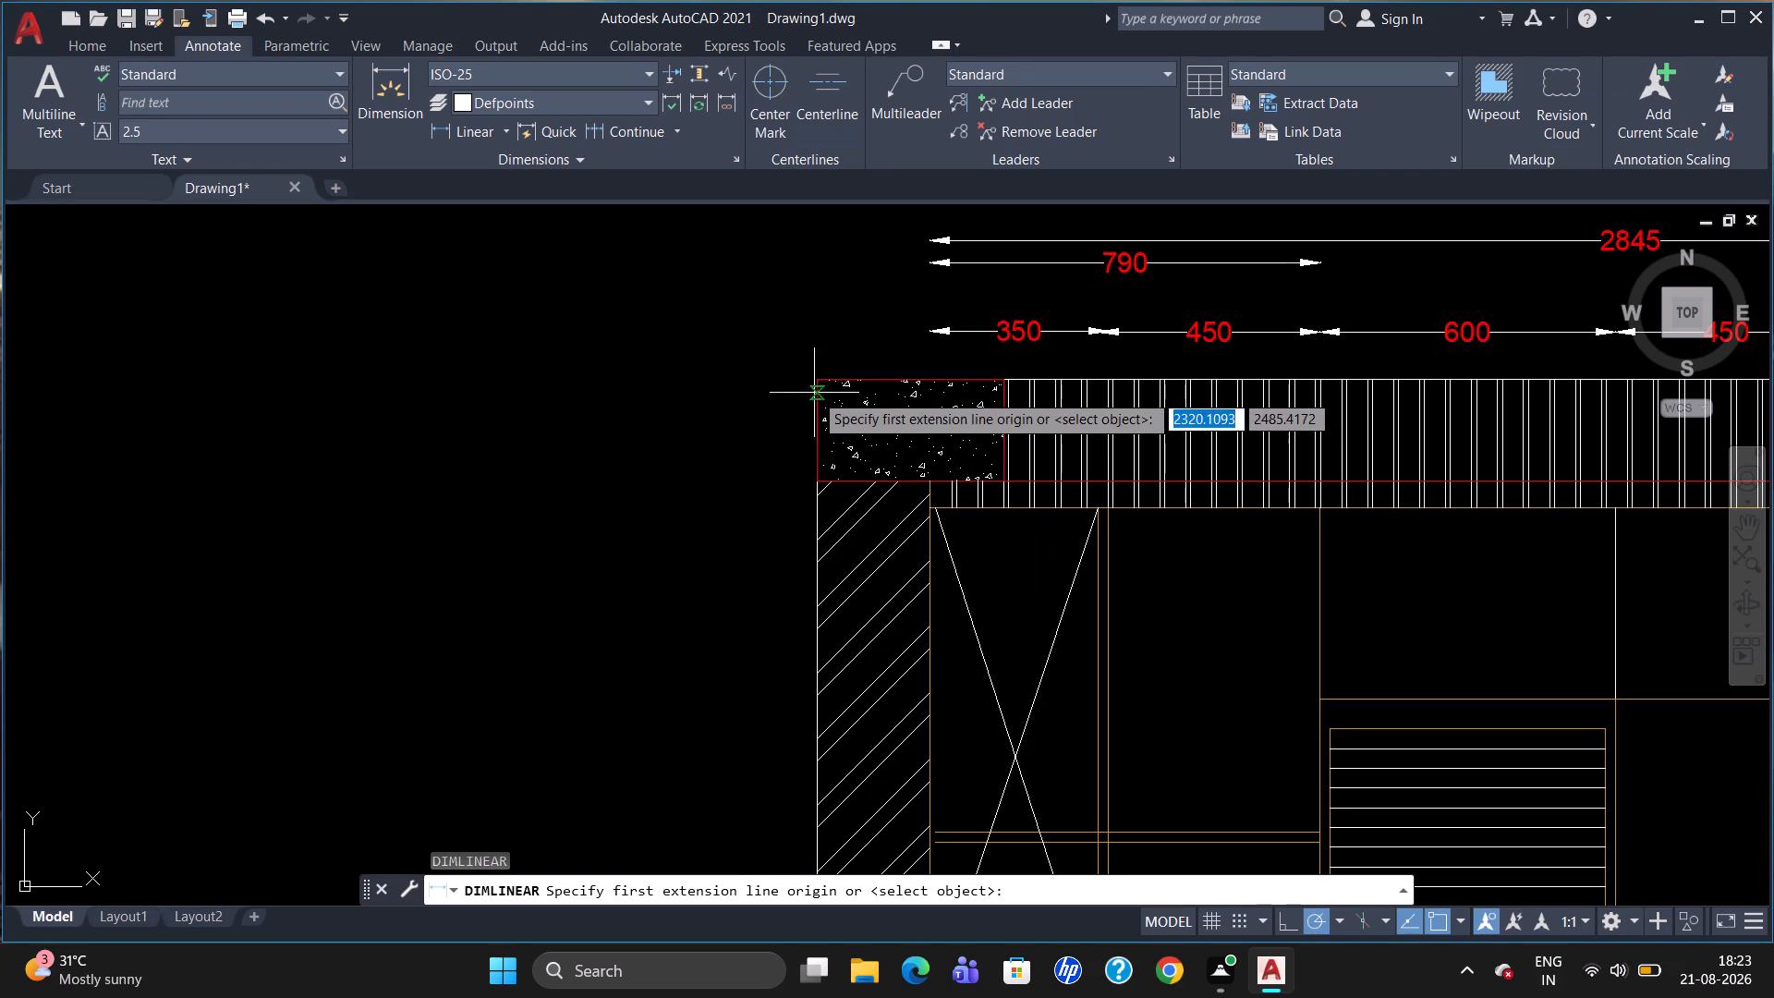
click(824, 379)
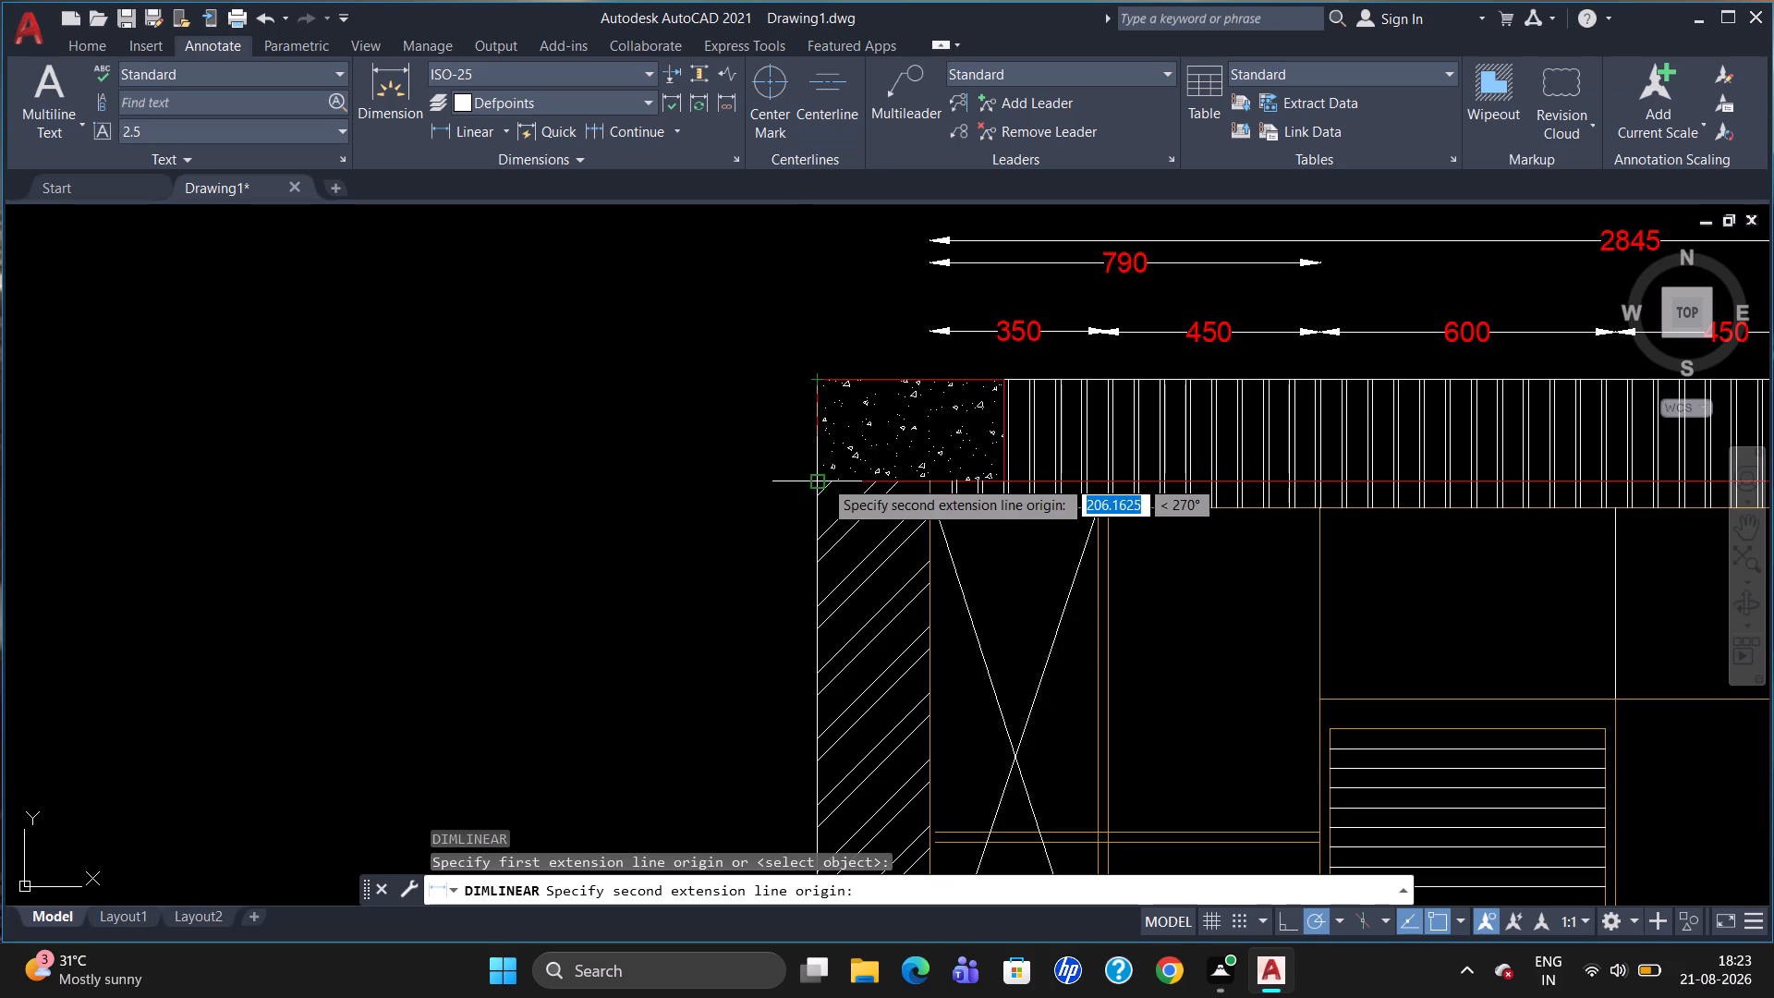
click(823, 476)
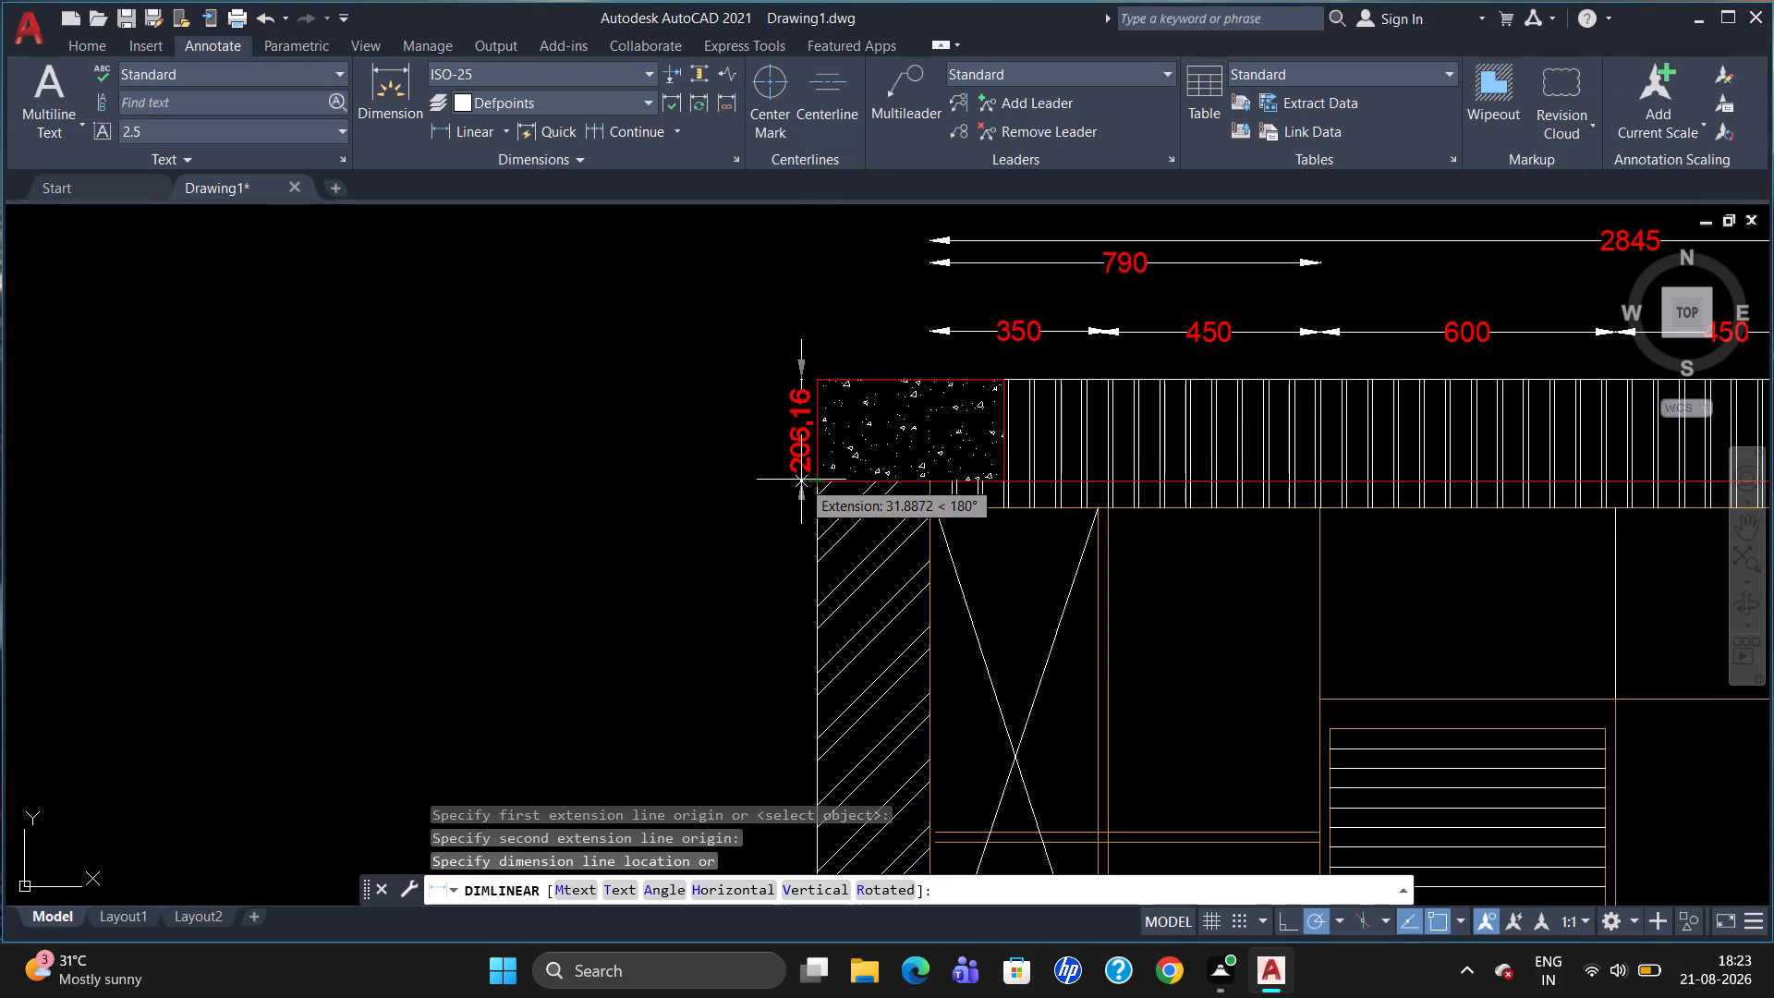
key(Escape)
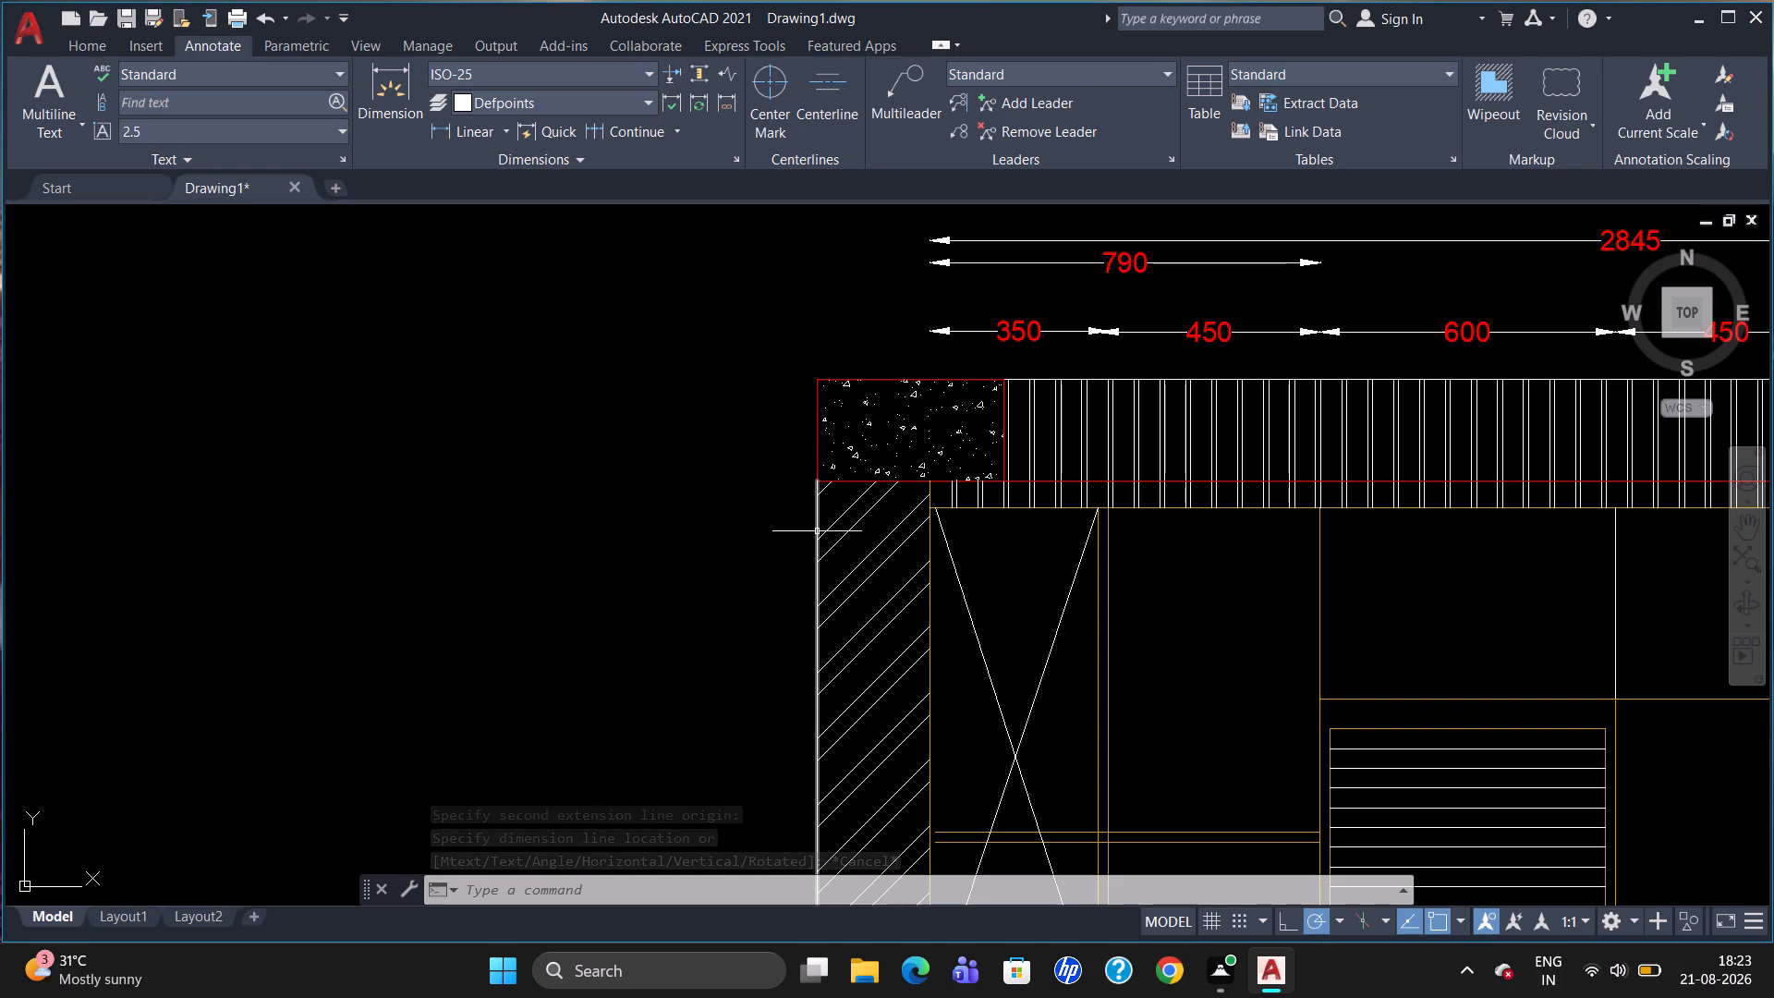
Add a vertical linear dimension for the top band's full height, placed just outside the speckled corner block near the crossed compartment.
key(d)
key(l)
key(i)
key(Return)
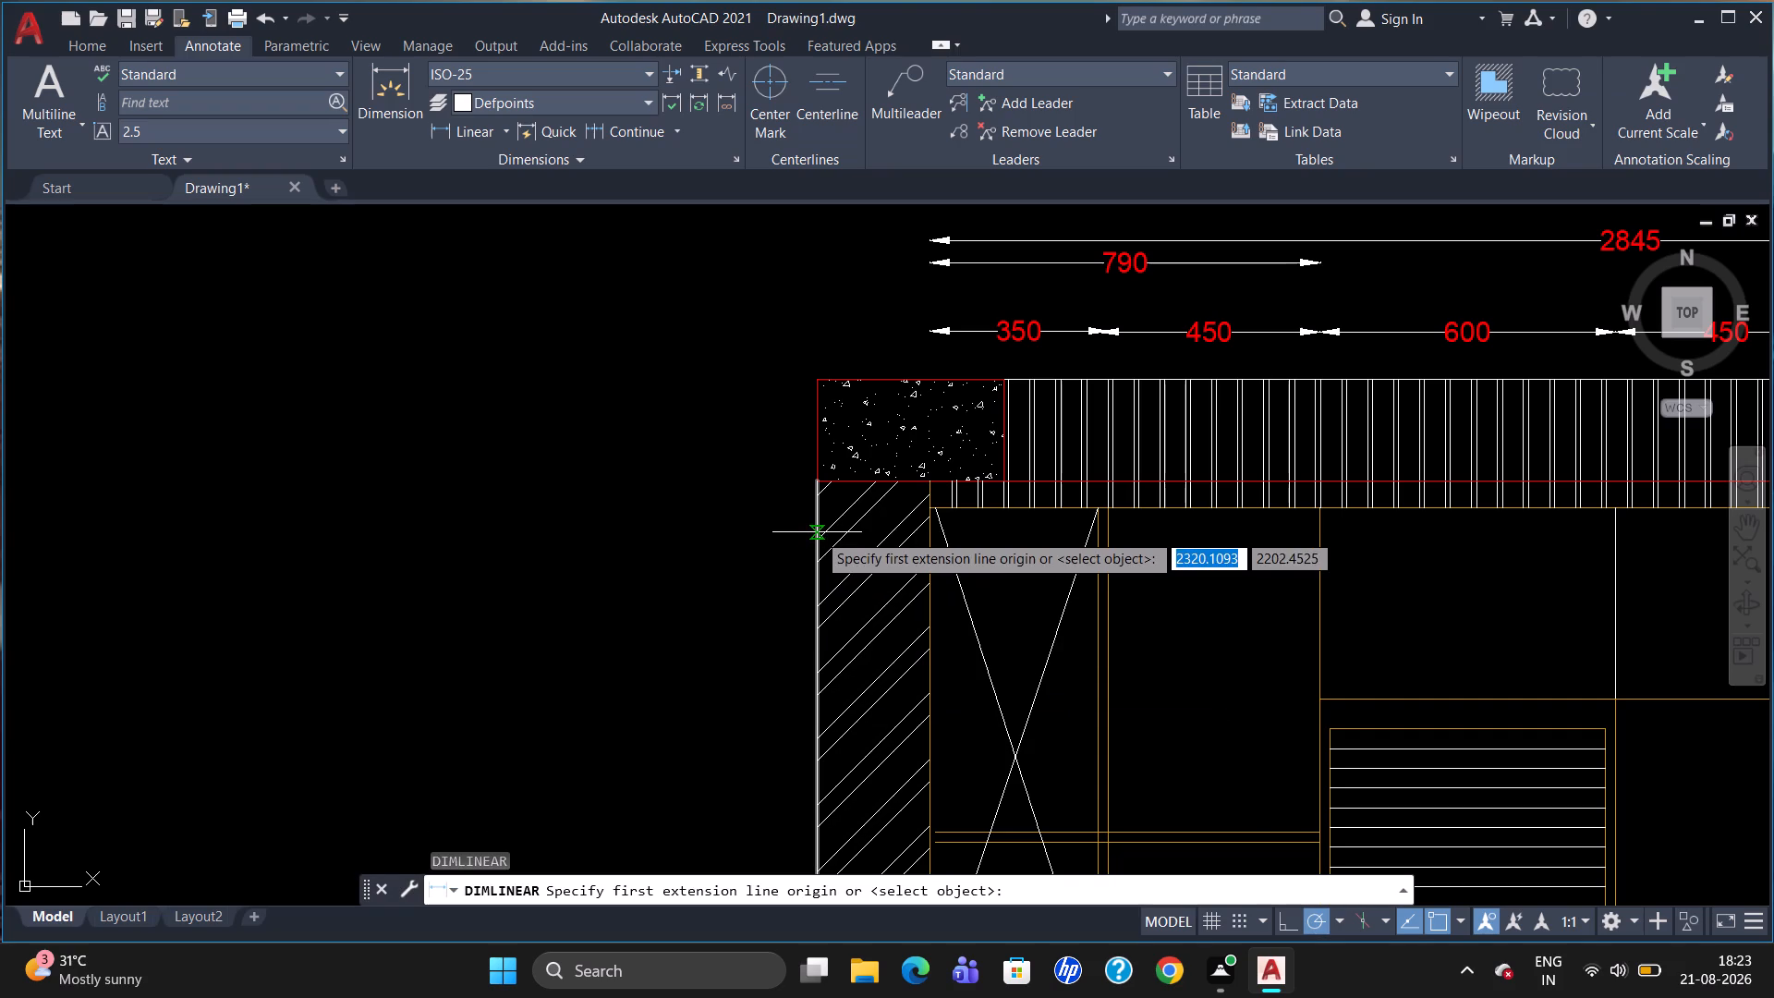
click(931, 510)
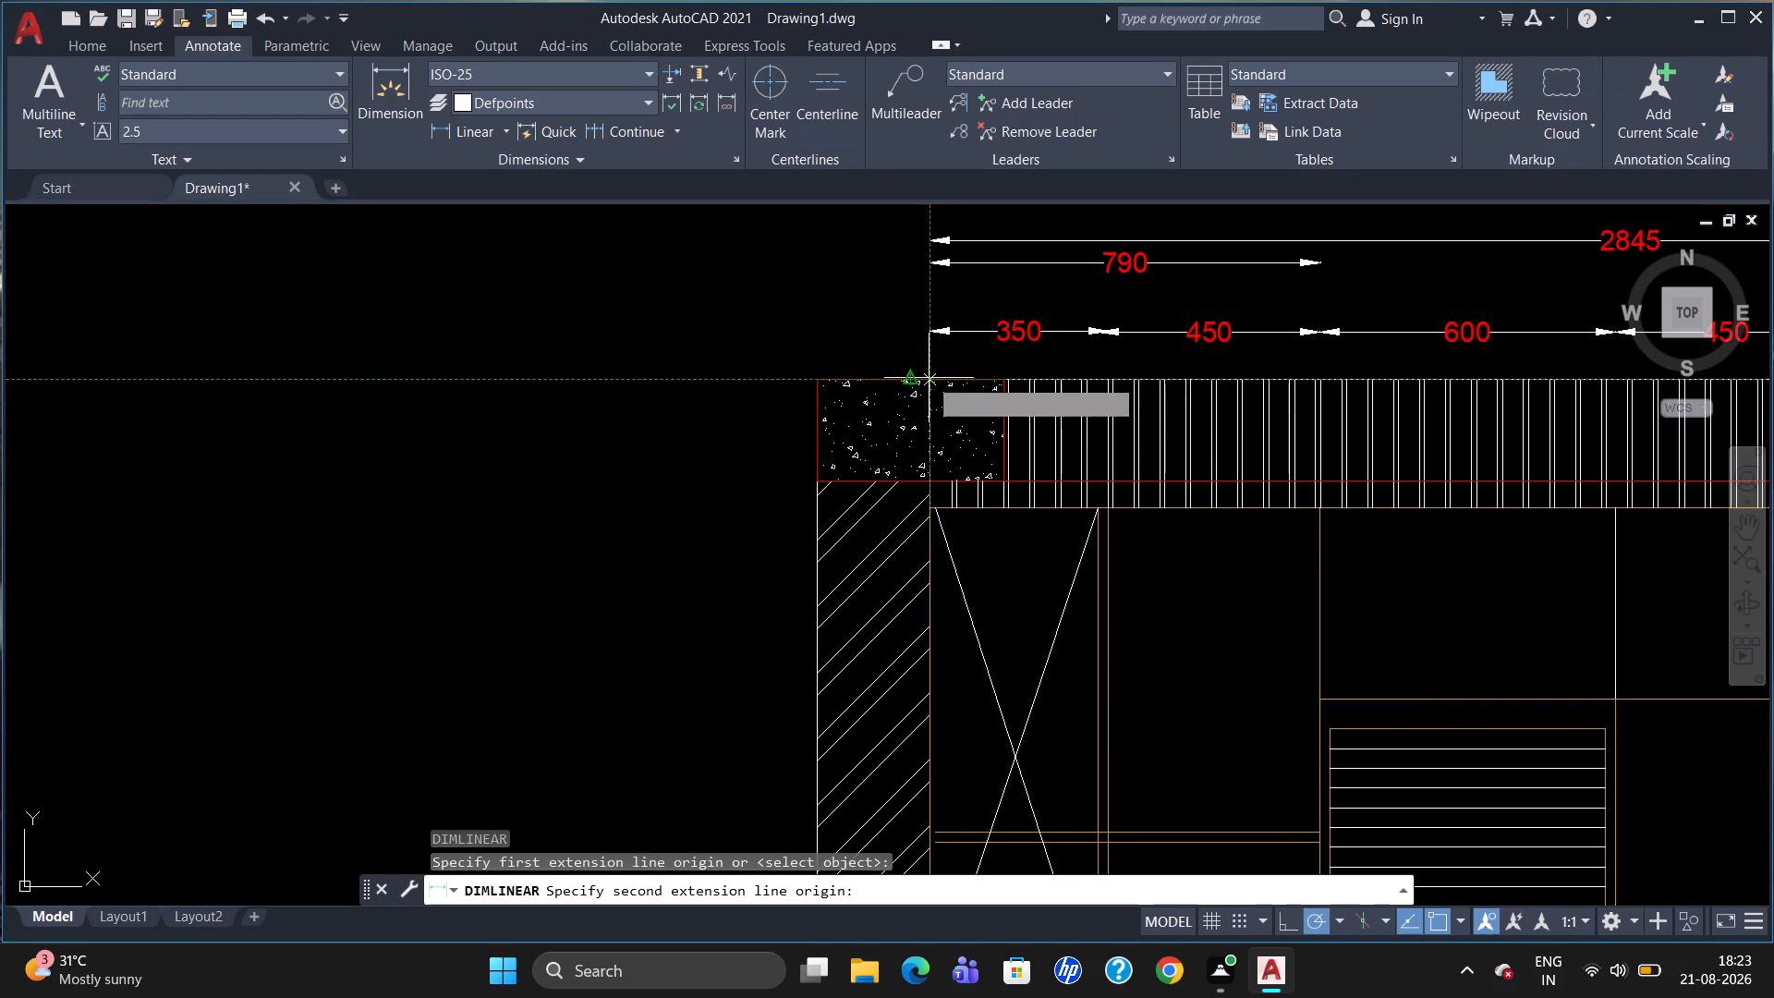
click(931, 379)
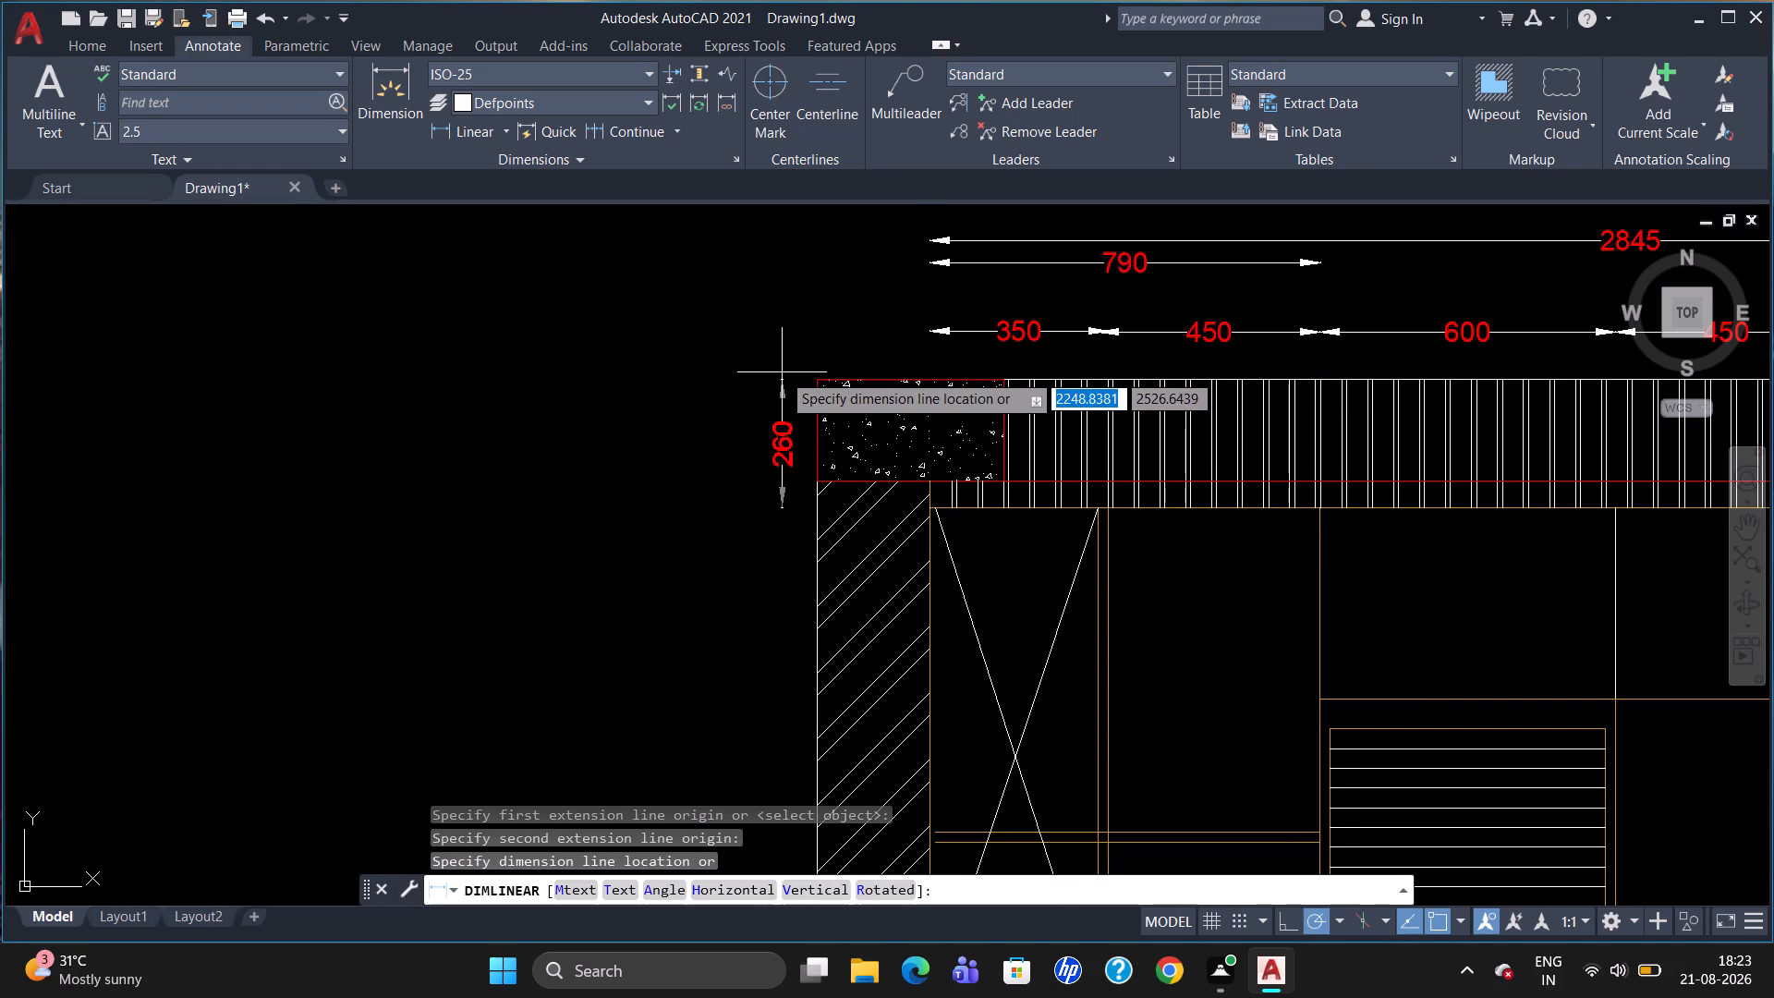
click(782, 372)
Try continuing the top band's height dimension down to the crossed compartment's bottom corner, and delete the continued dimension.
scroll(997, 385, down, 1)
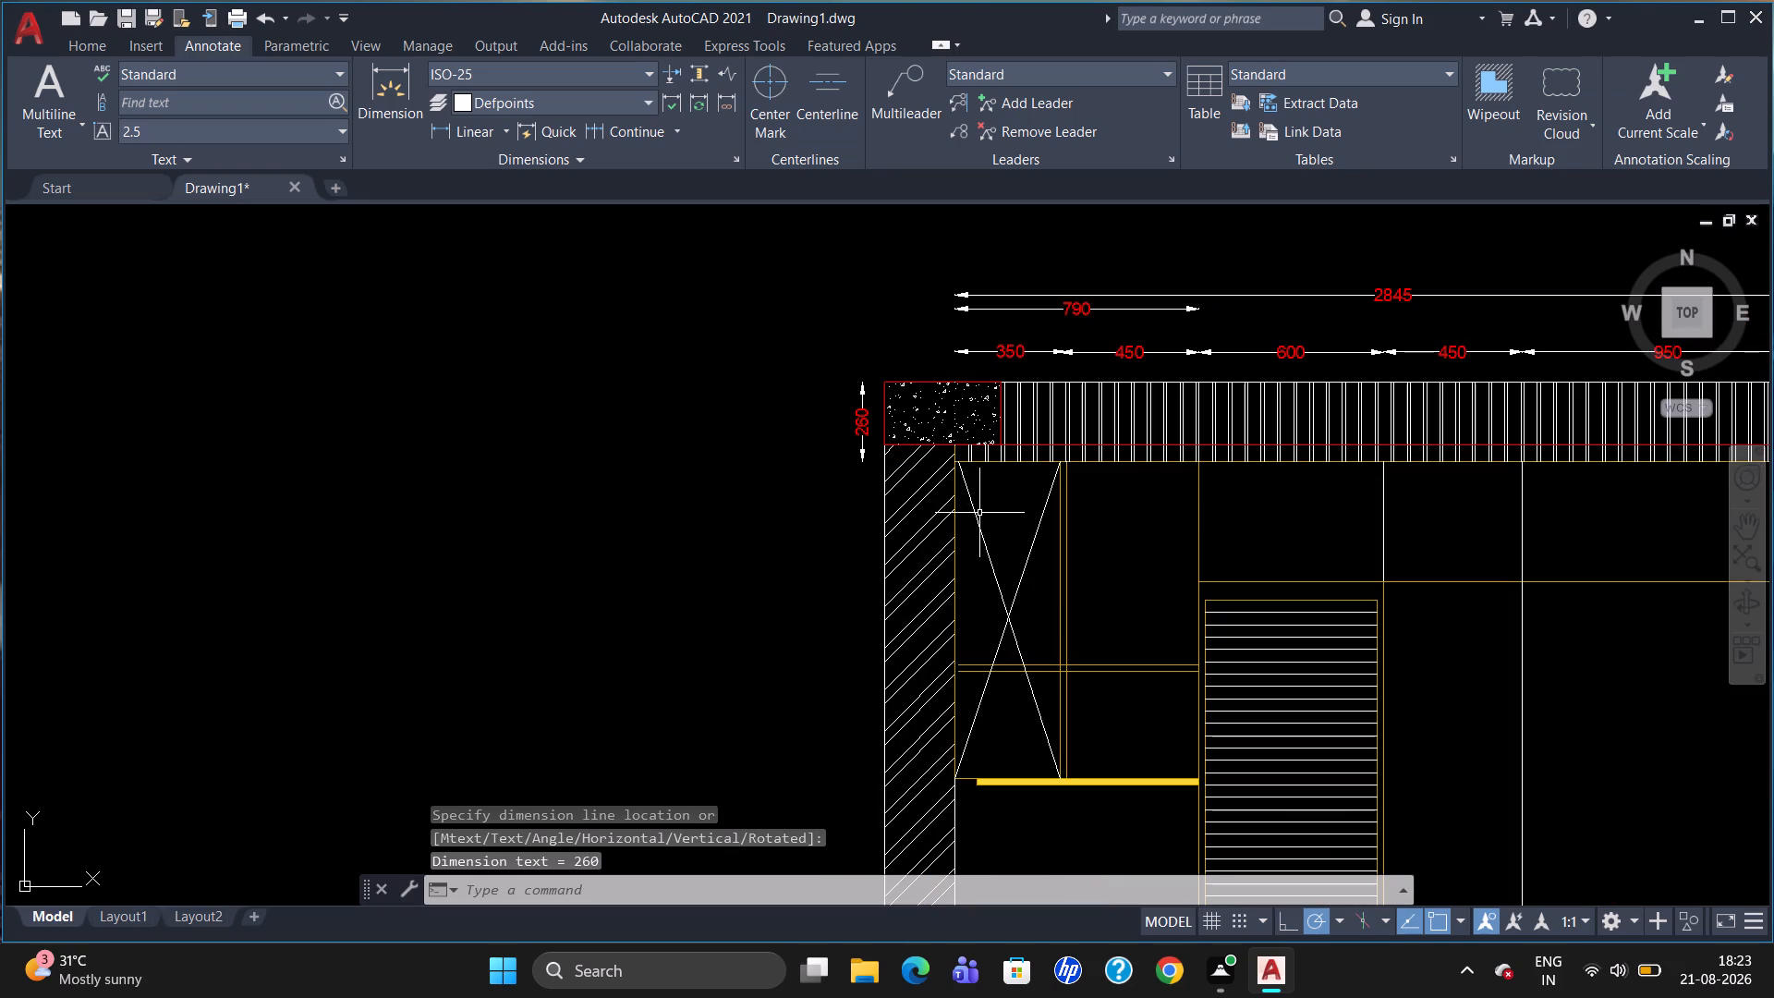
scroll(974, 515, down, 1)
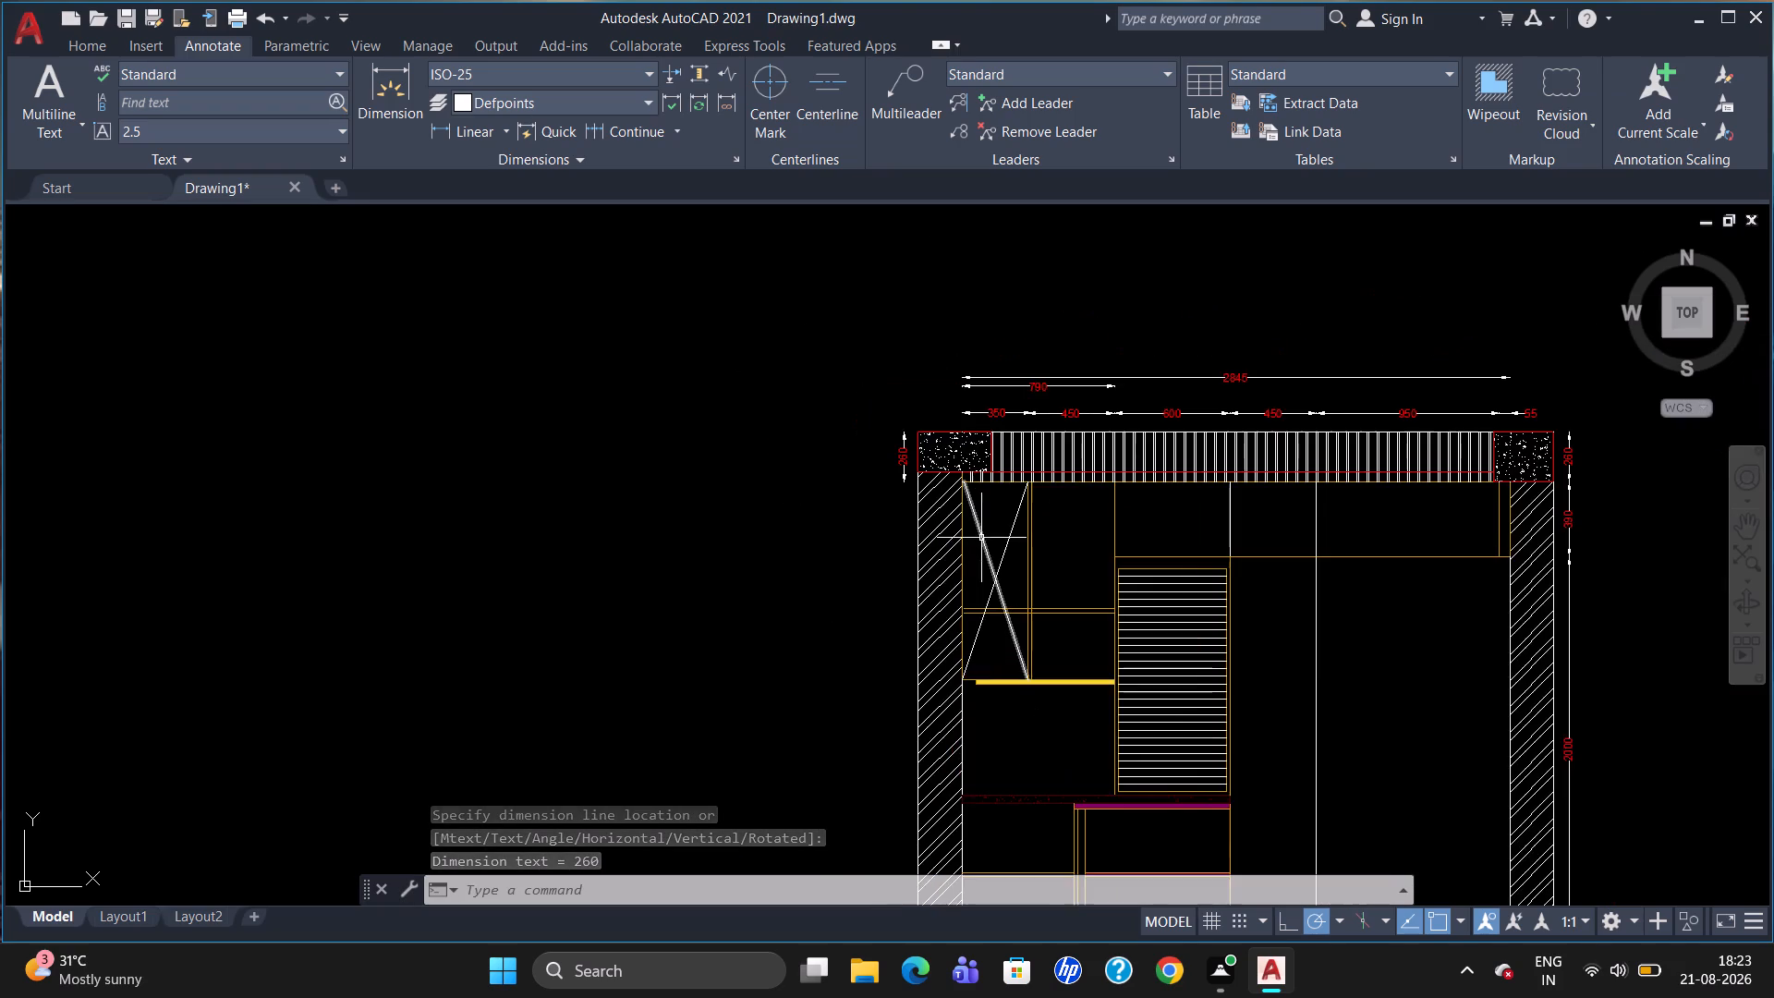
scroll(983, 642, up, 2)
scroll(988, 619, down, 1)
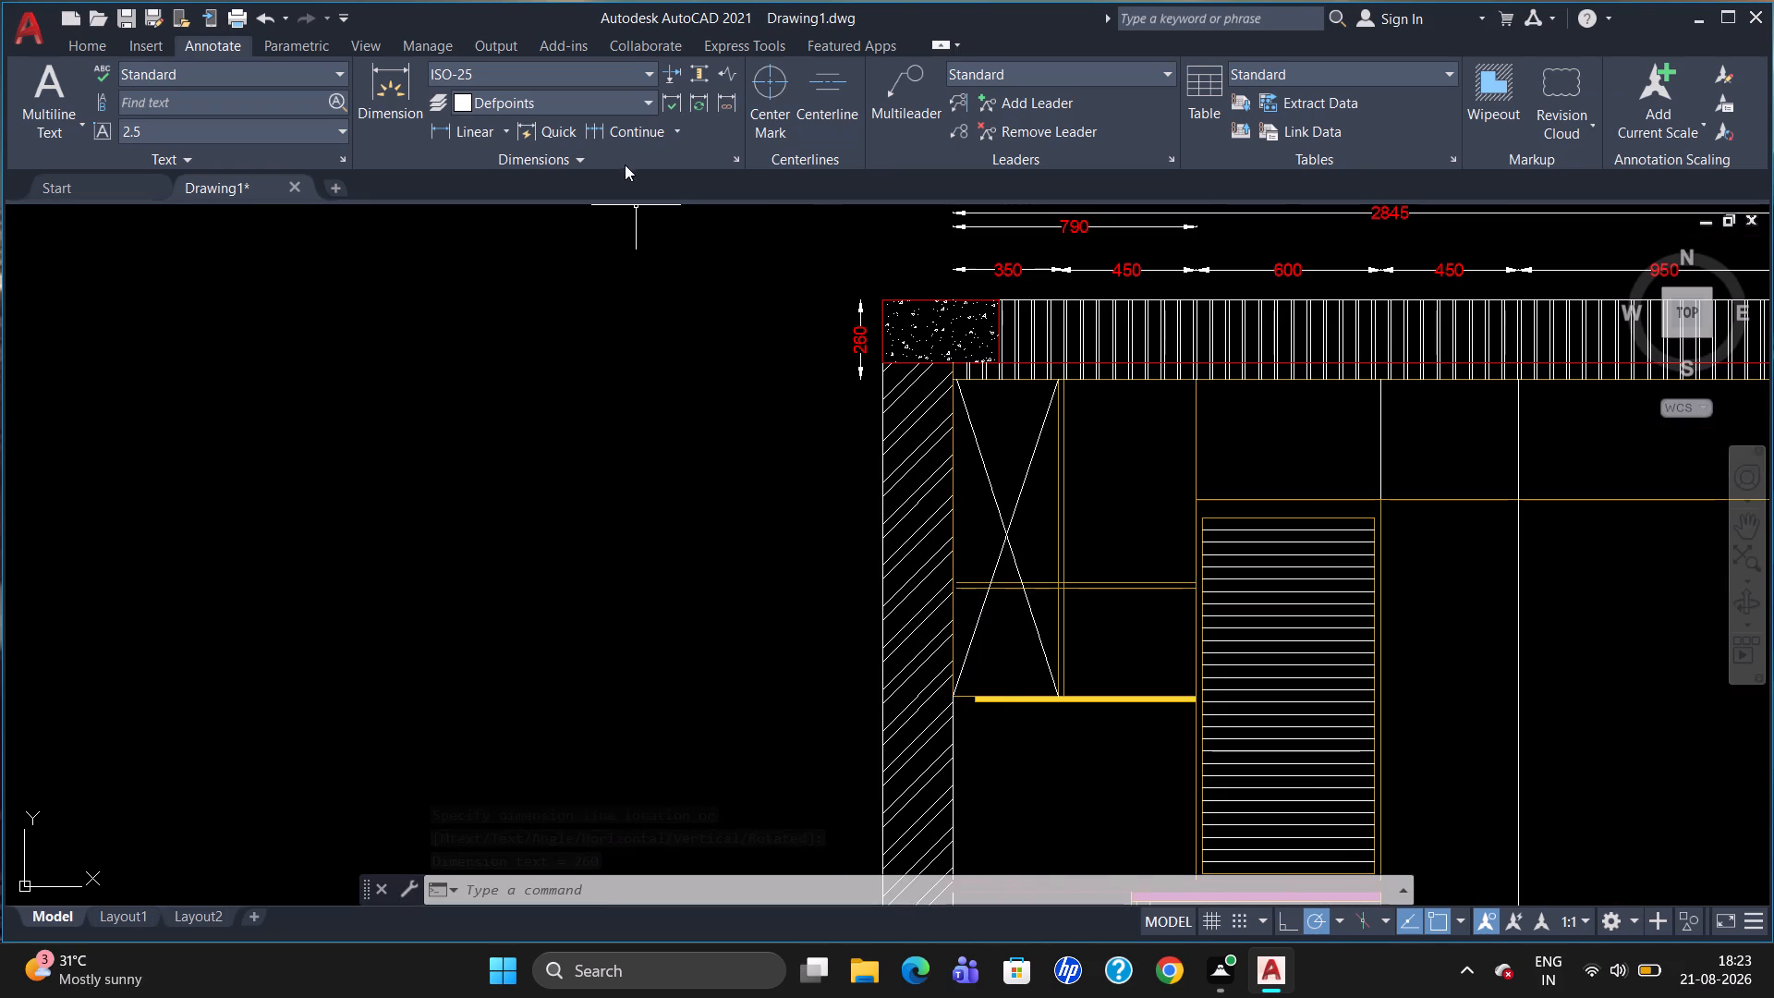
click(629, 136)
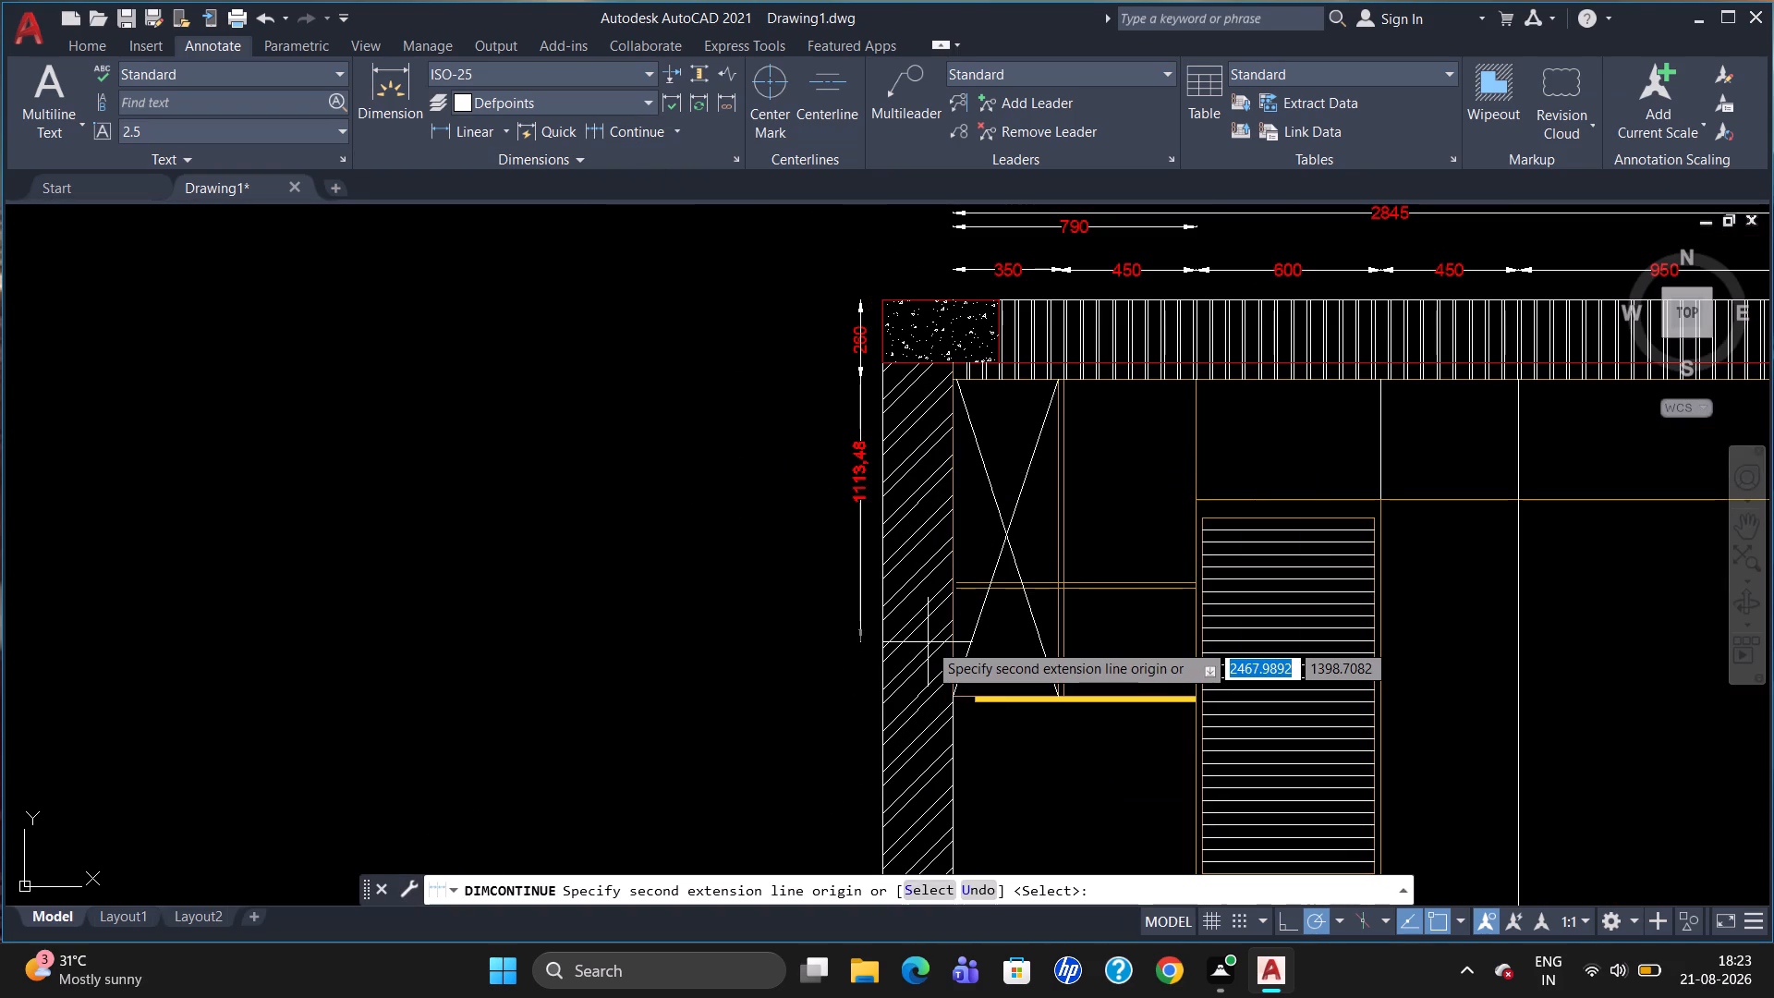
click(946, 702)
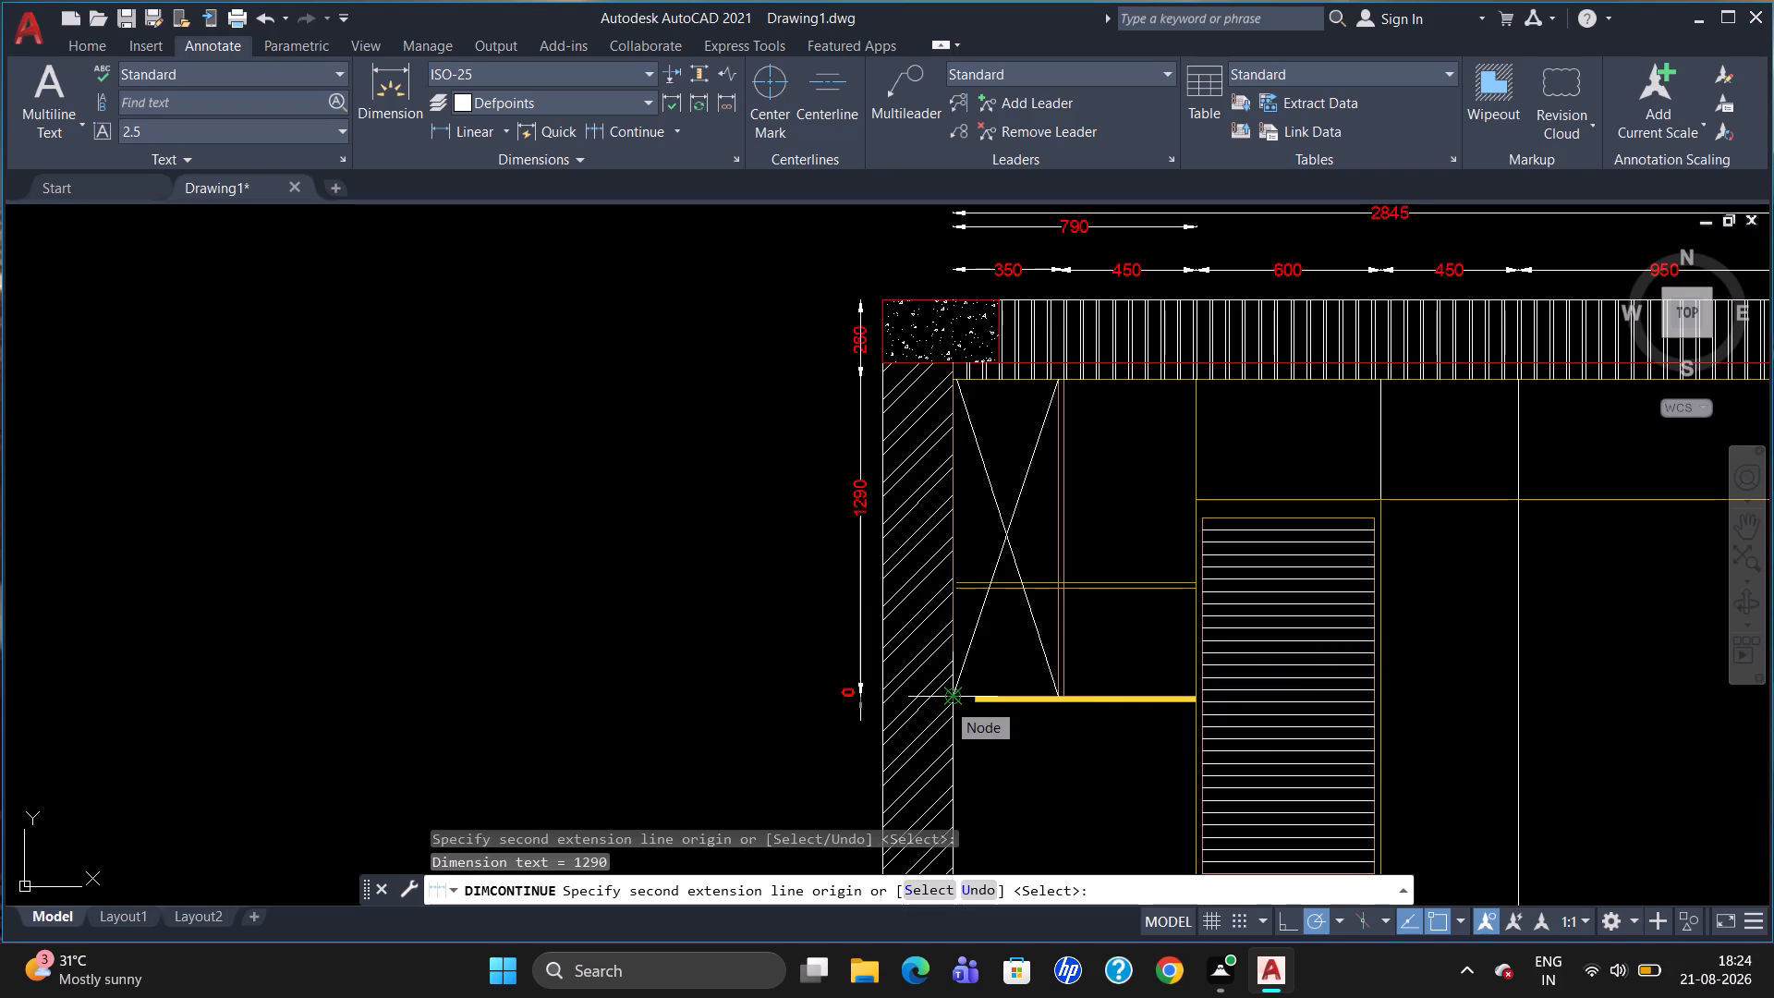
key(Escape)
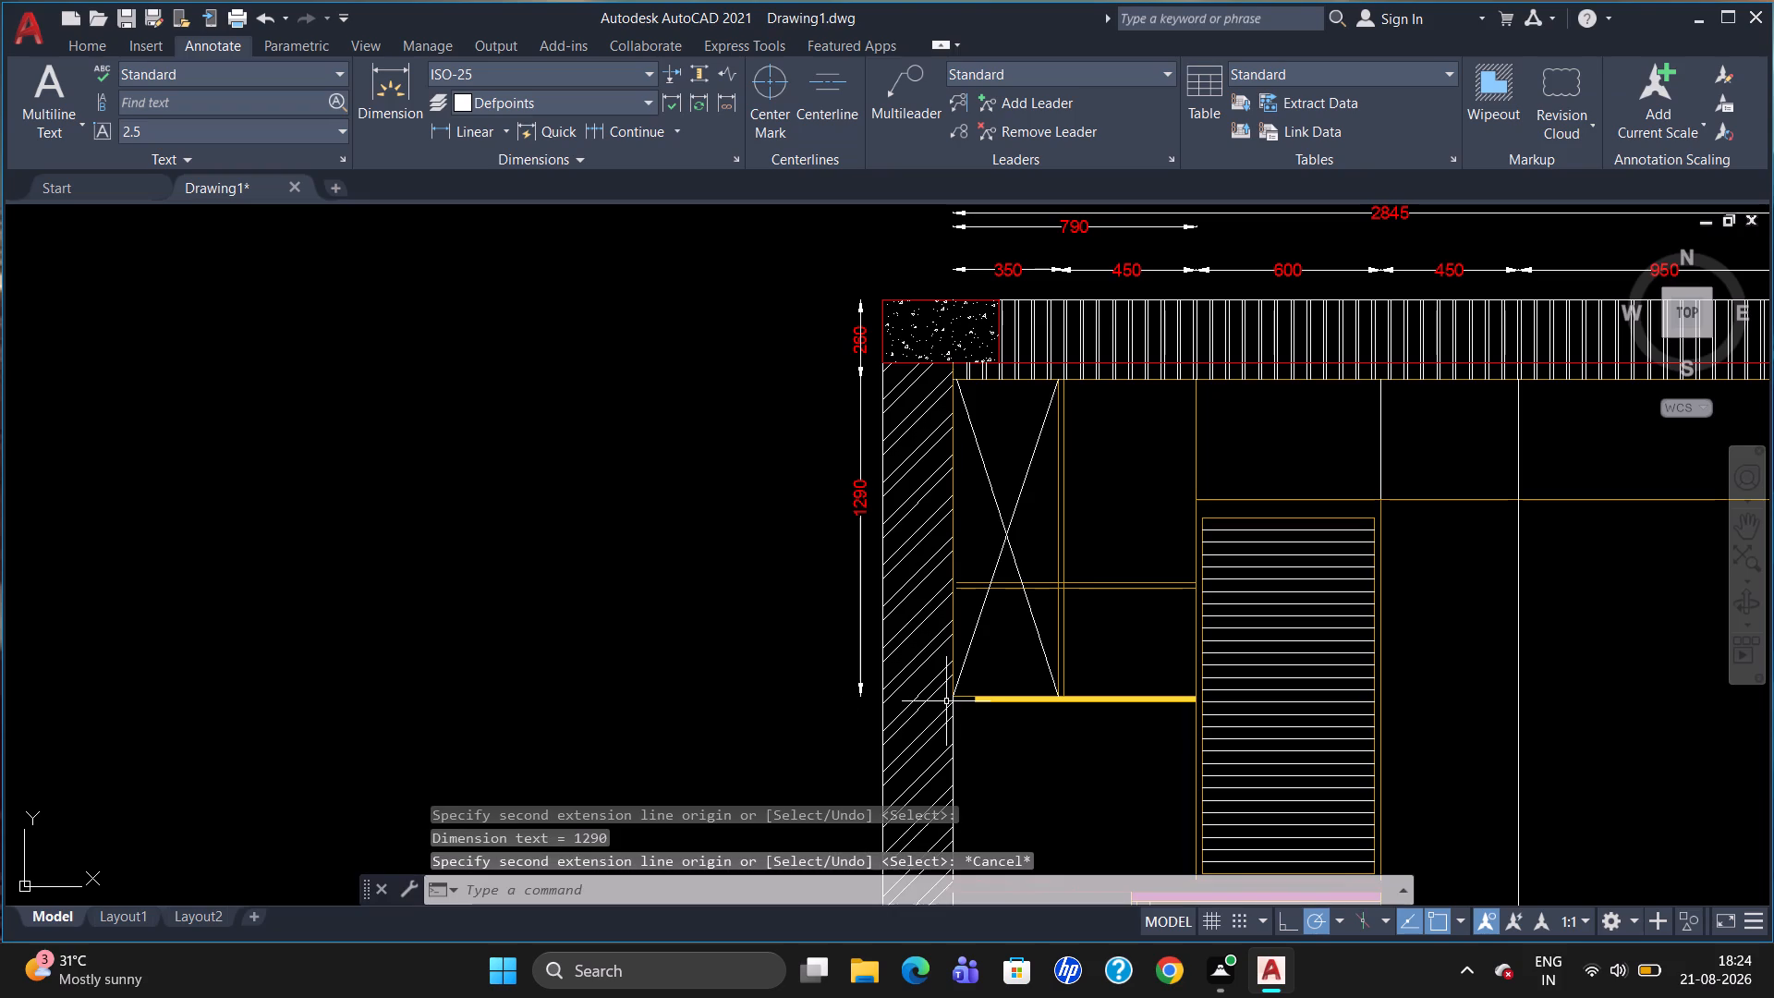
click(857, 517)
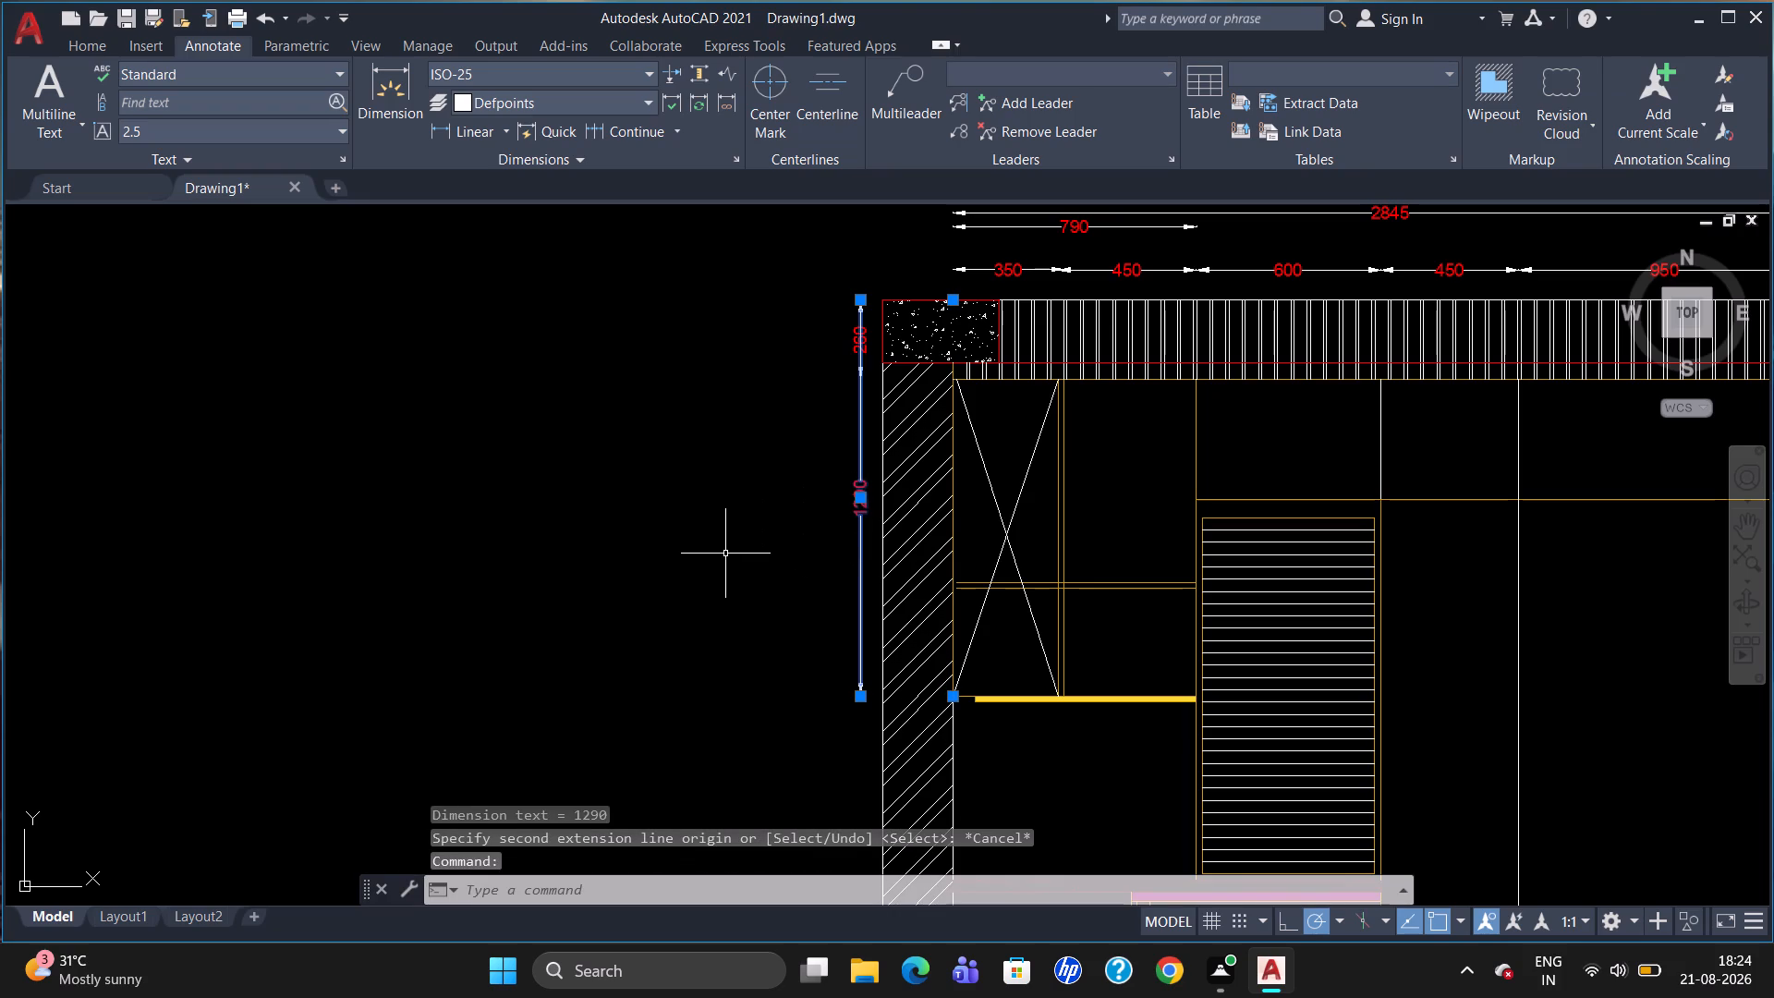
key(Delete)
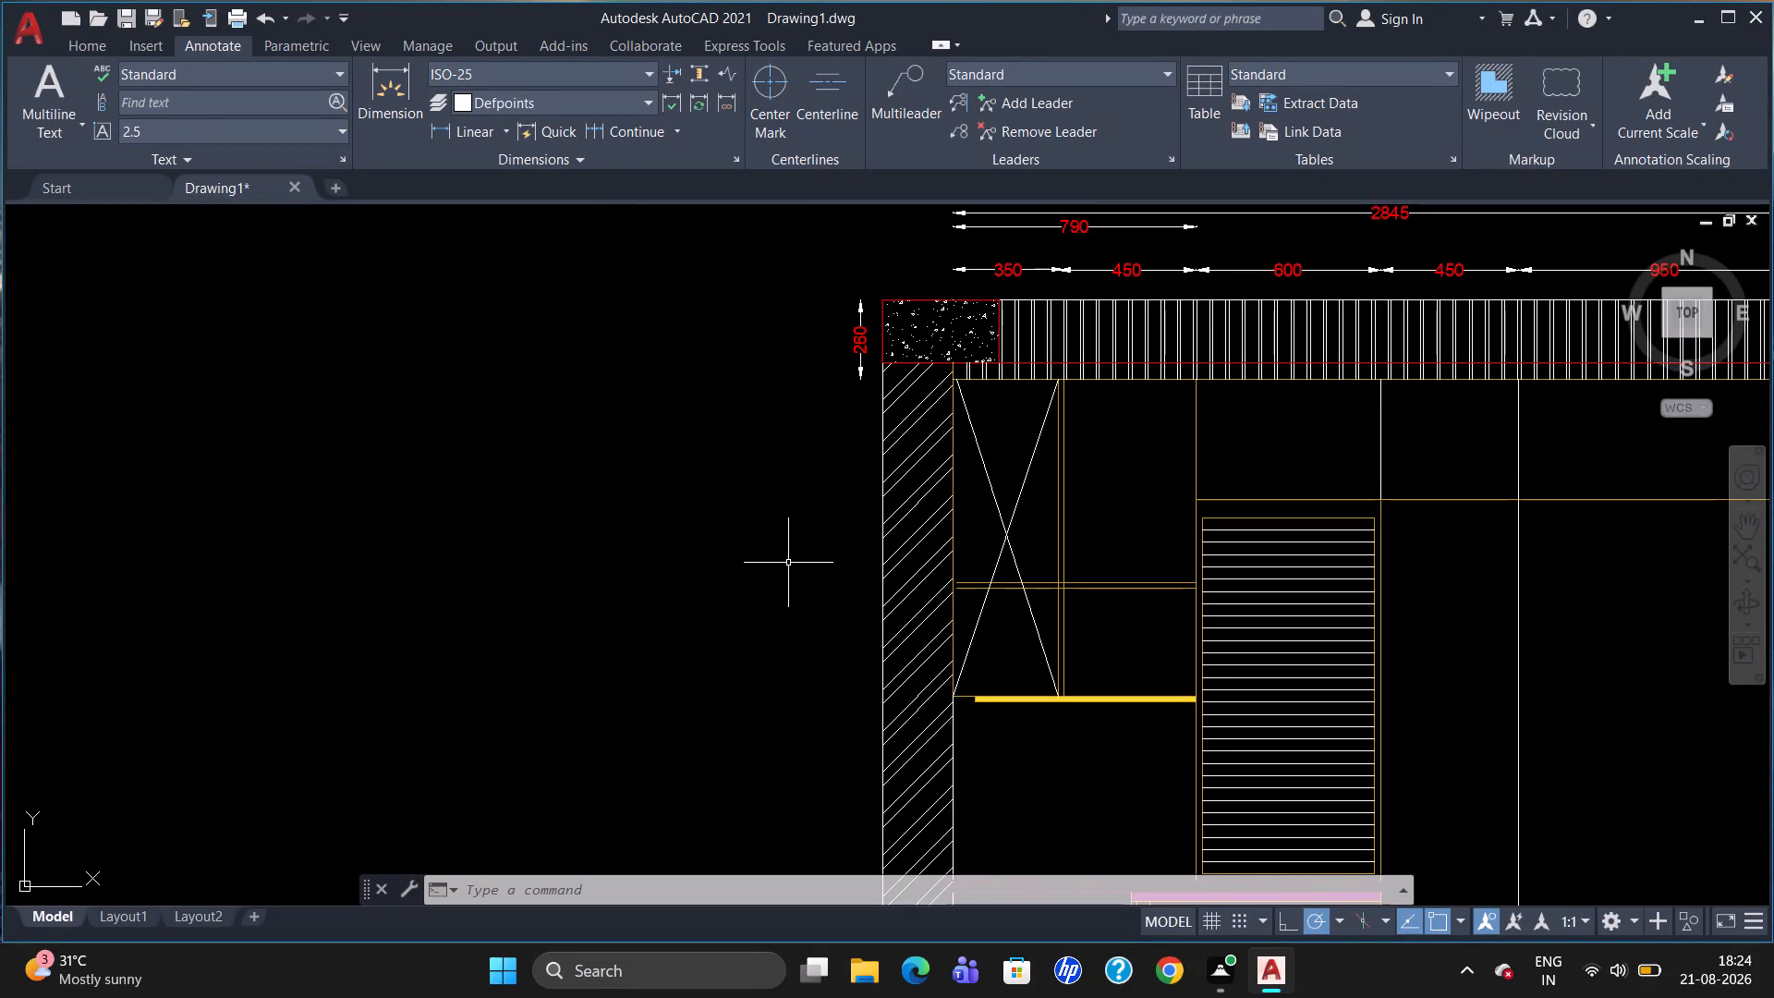
Add a vertical linear dimension from the top band's underside to the crossed compartment's bottom corner, in line with the band's height dimension.
text(DLI)
key(Return)
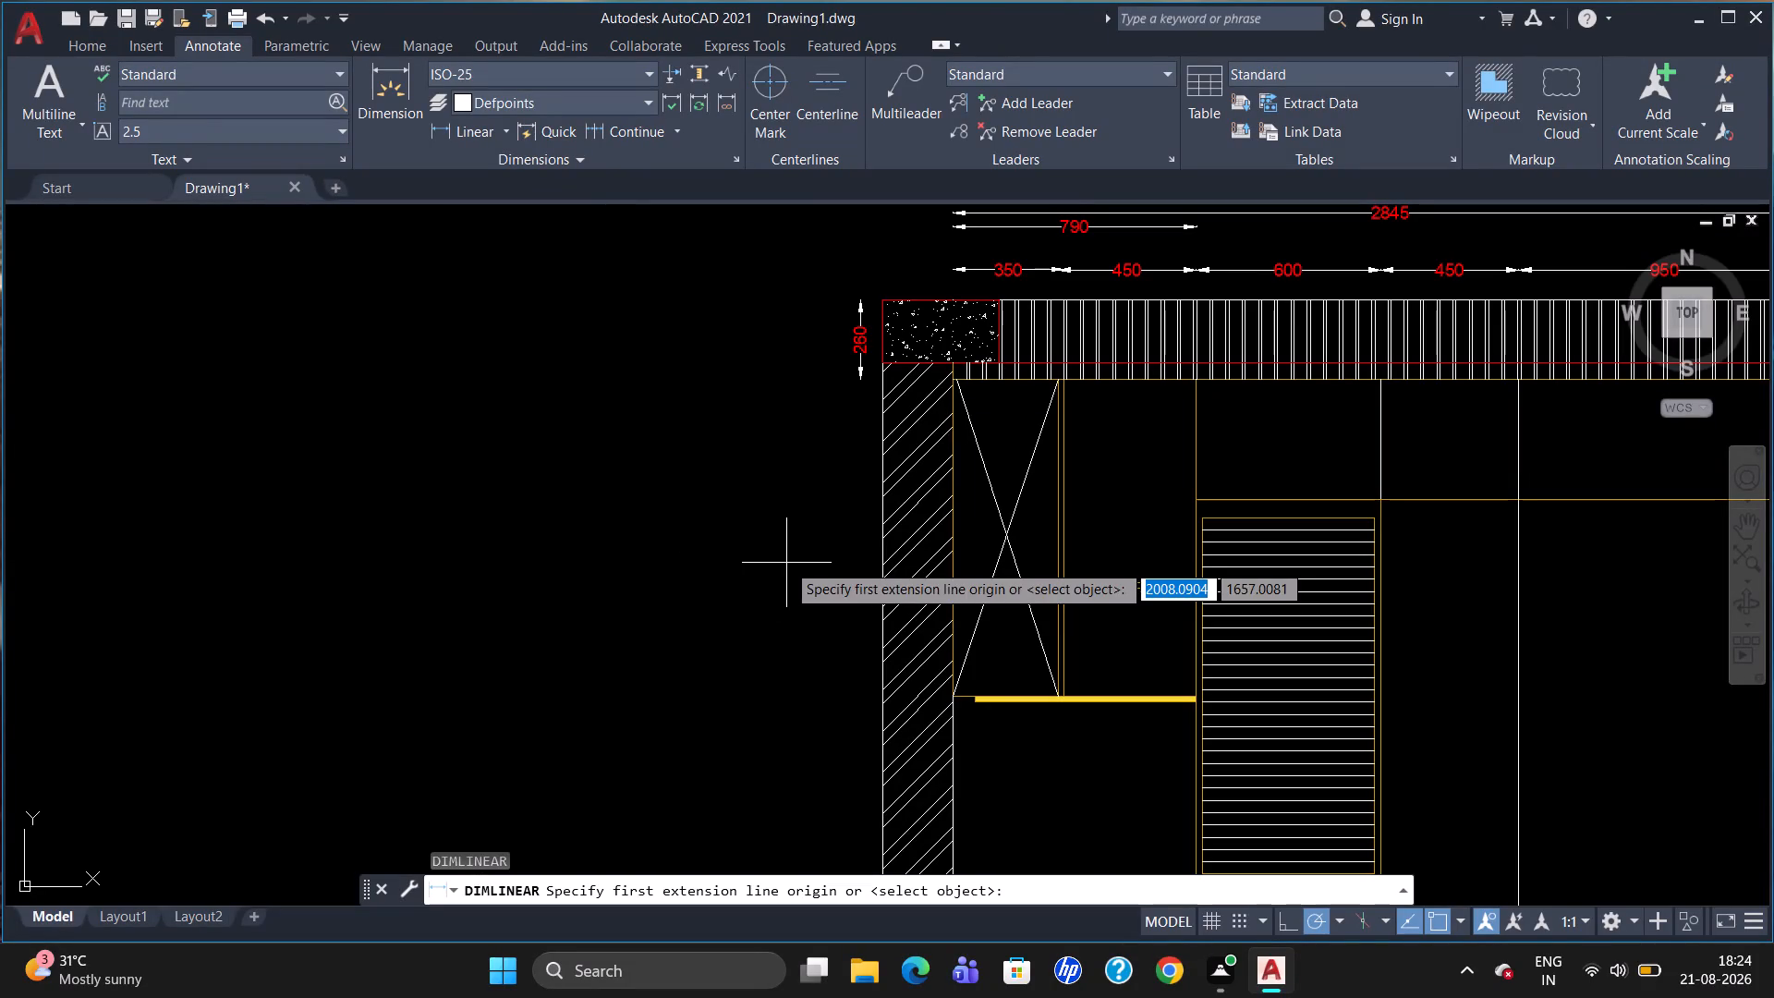
click(950, 375)
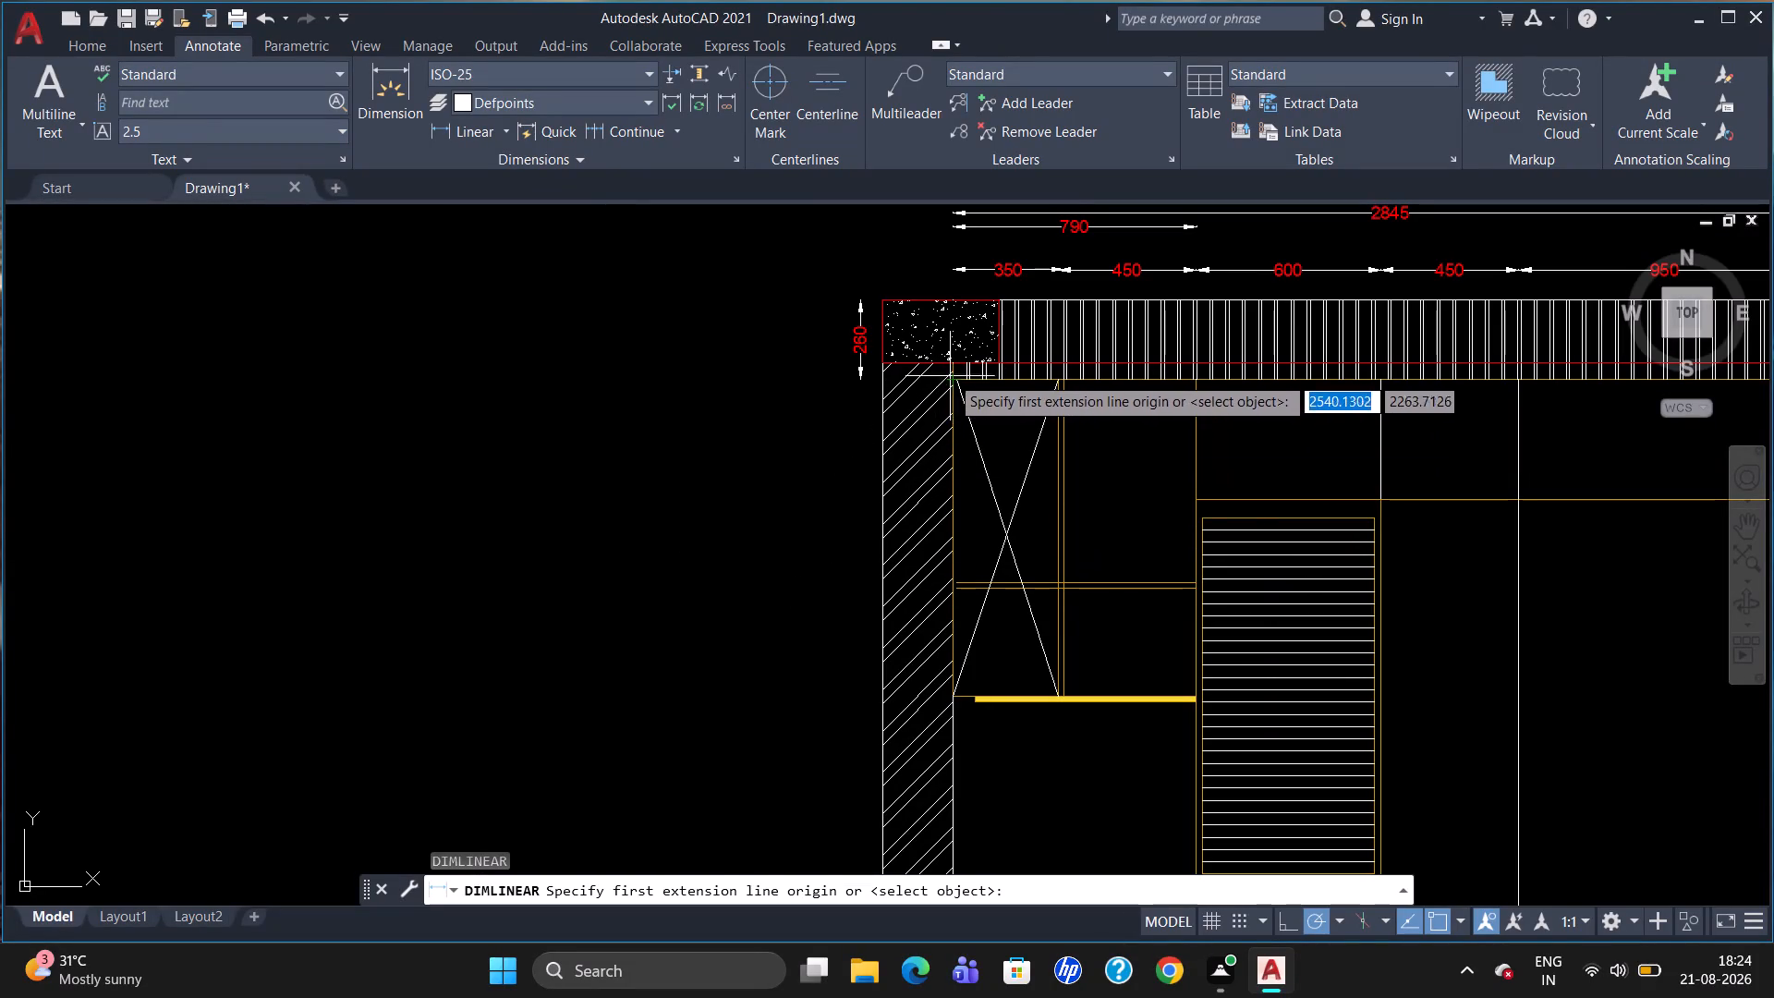
click(957, 698)
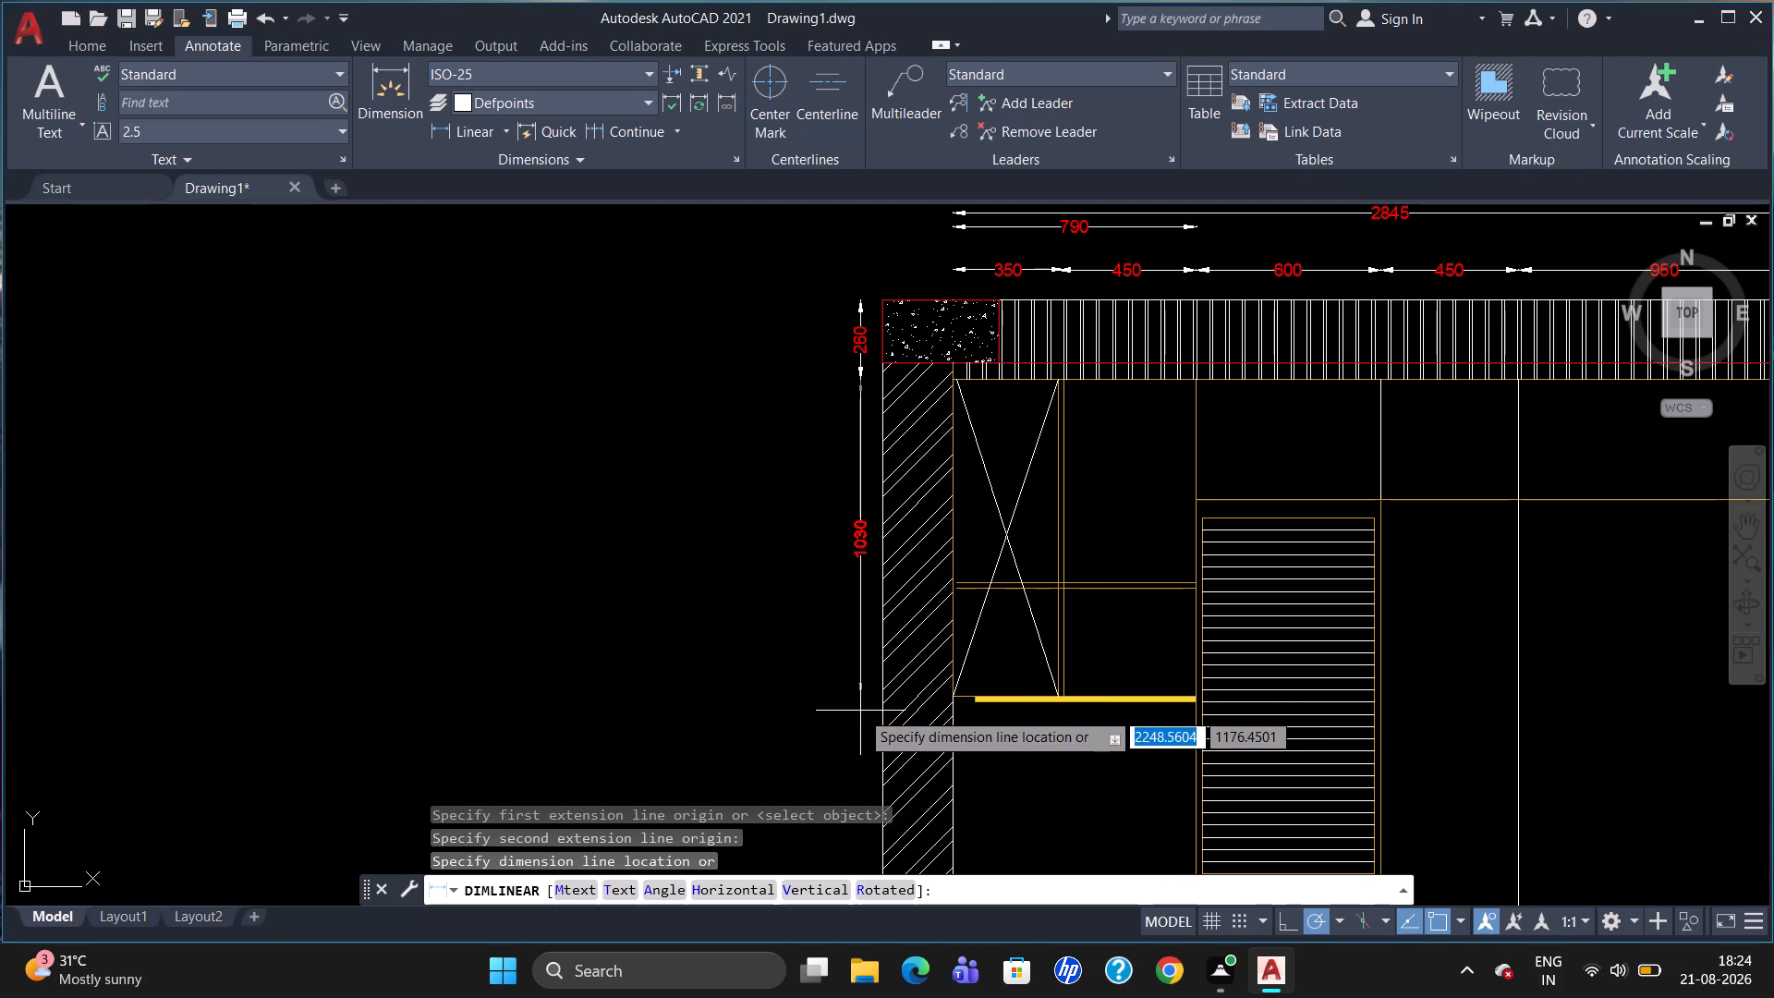
click(860, 711)
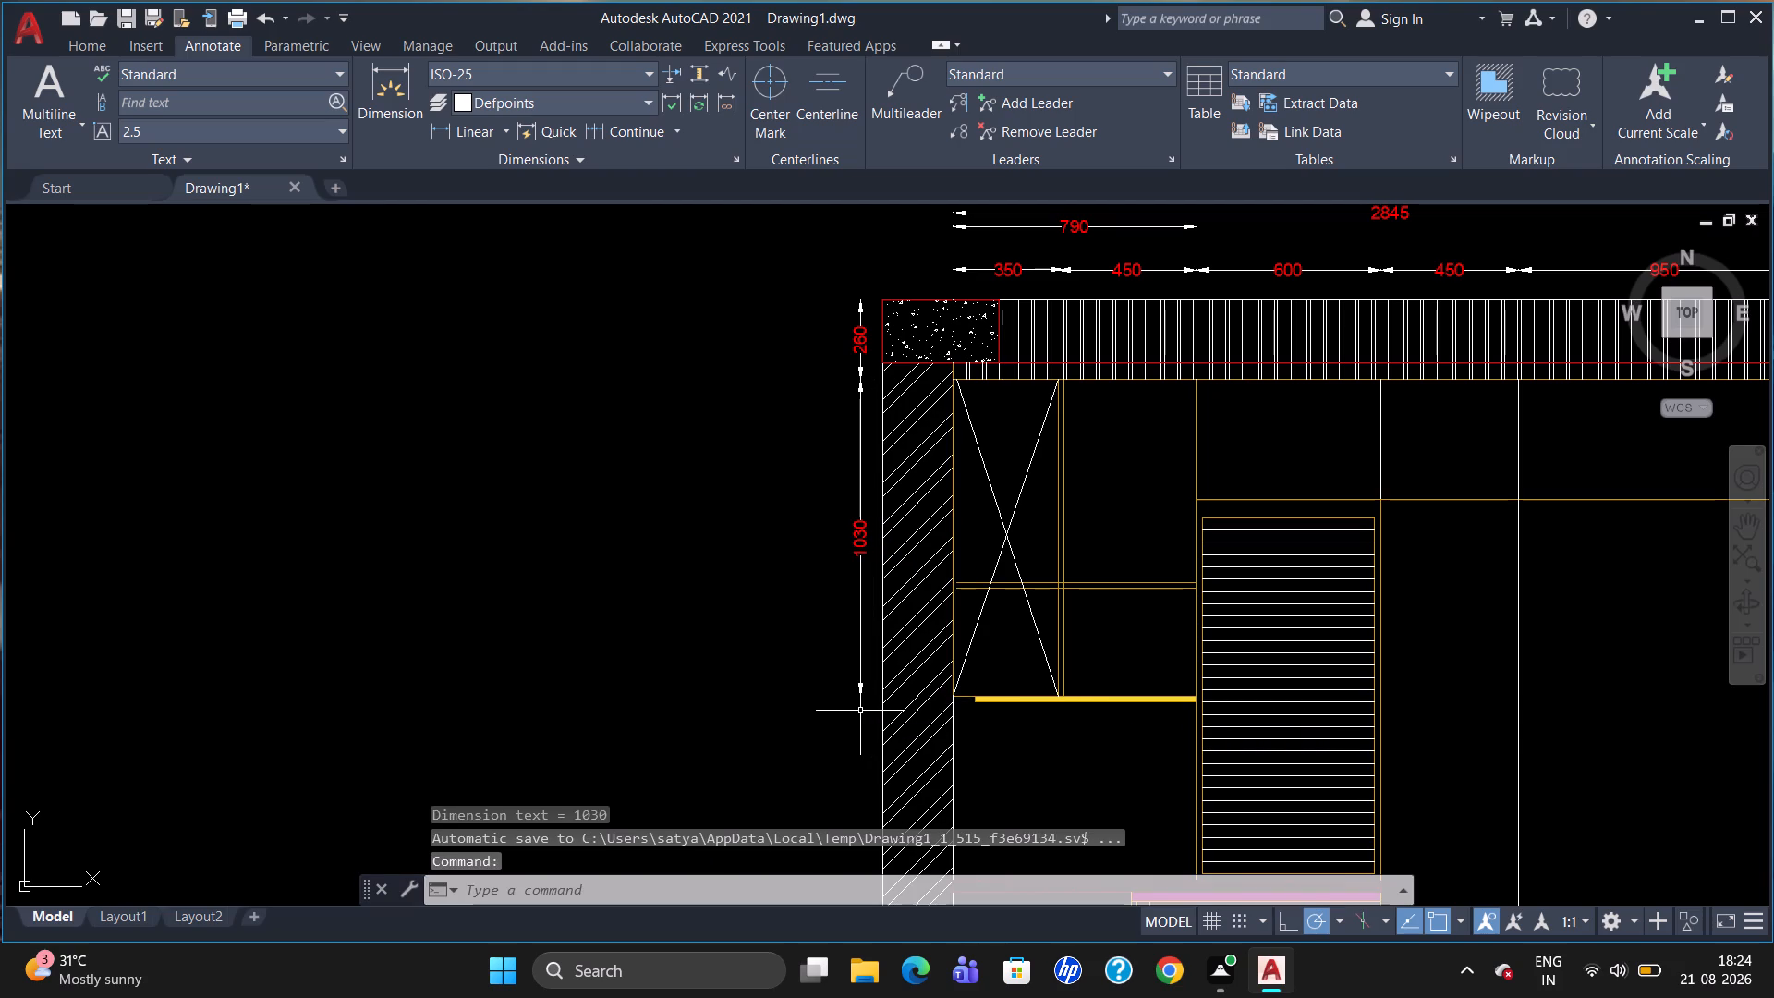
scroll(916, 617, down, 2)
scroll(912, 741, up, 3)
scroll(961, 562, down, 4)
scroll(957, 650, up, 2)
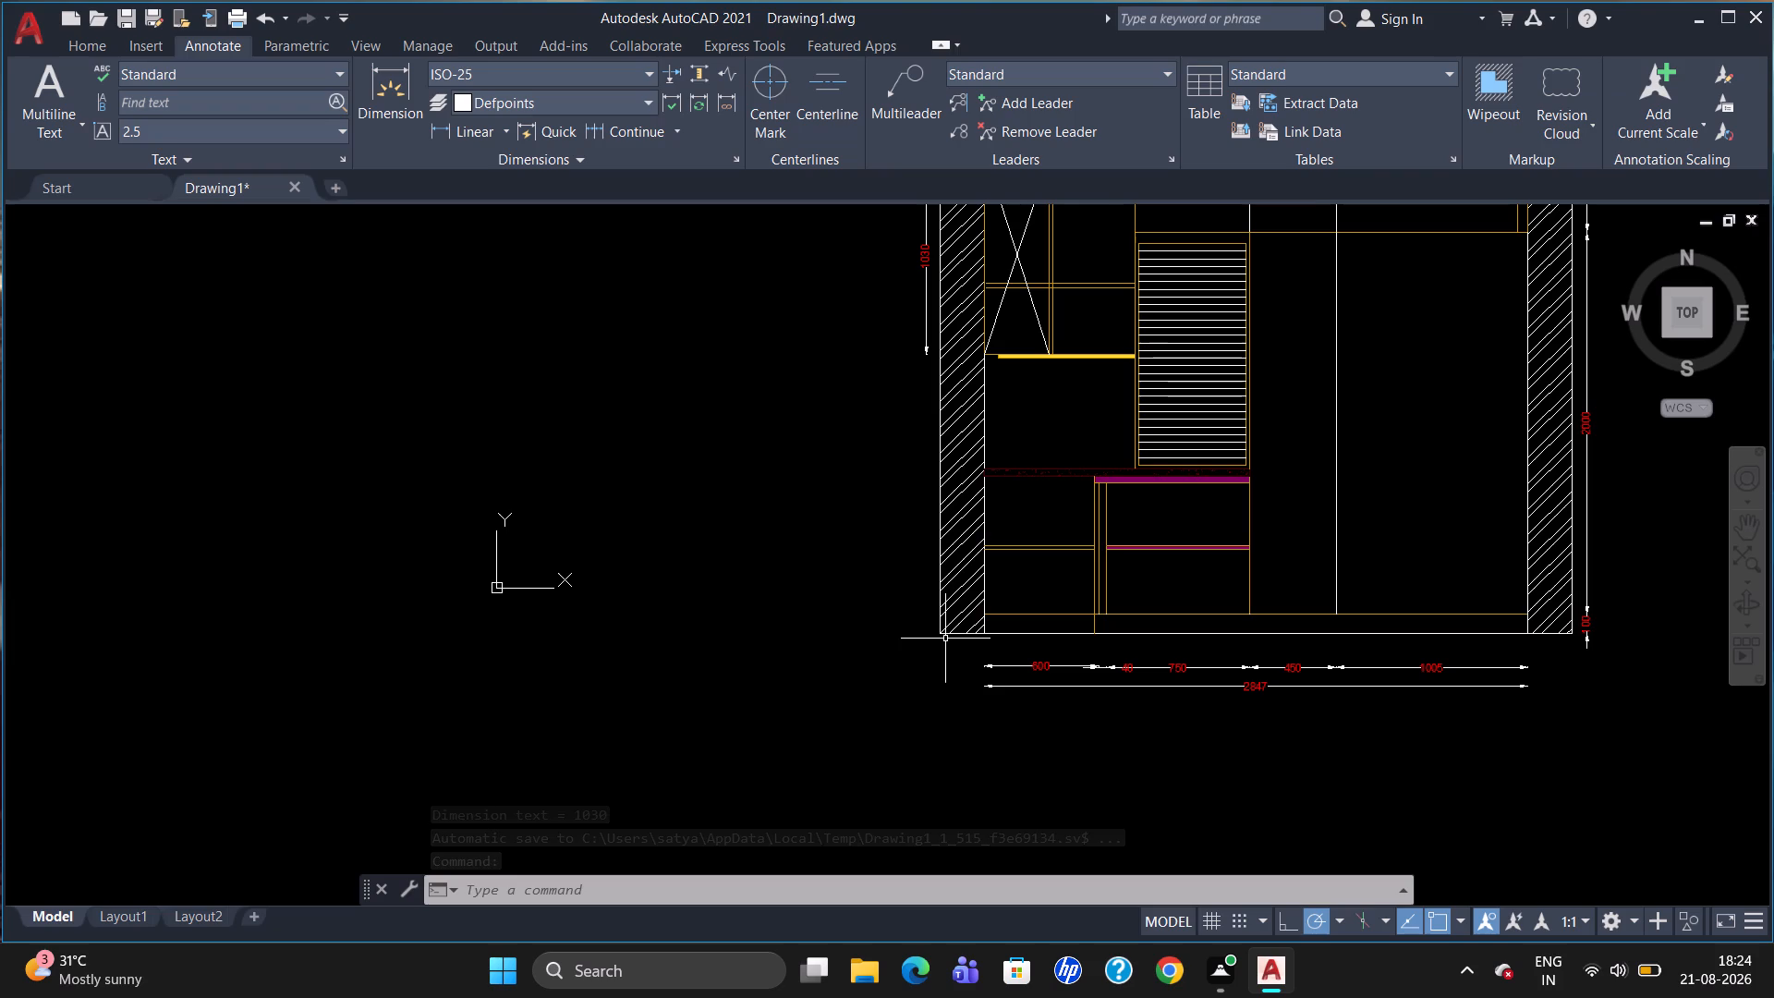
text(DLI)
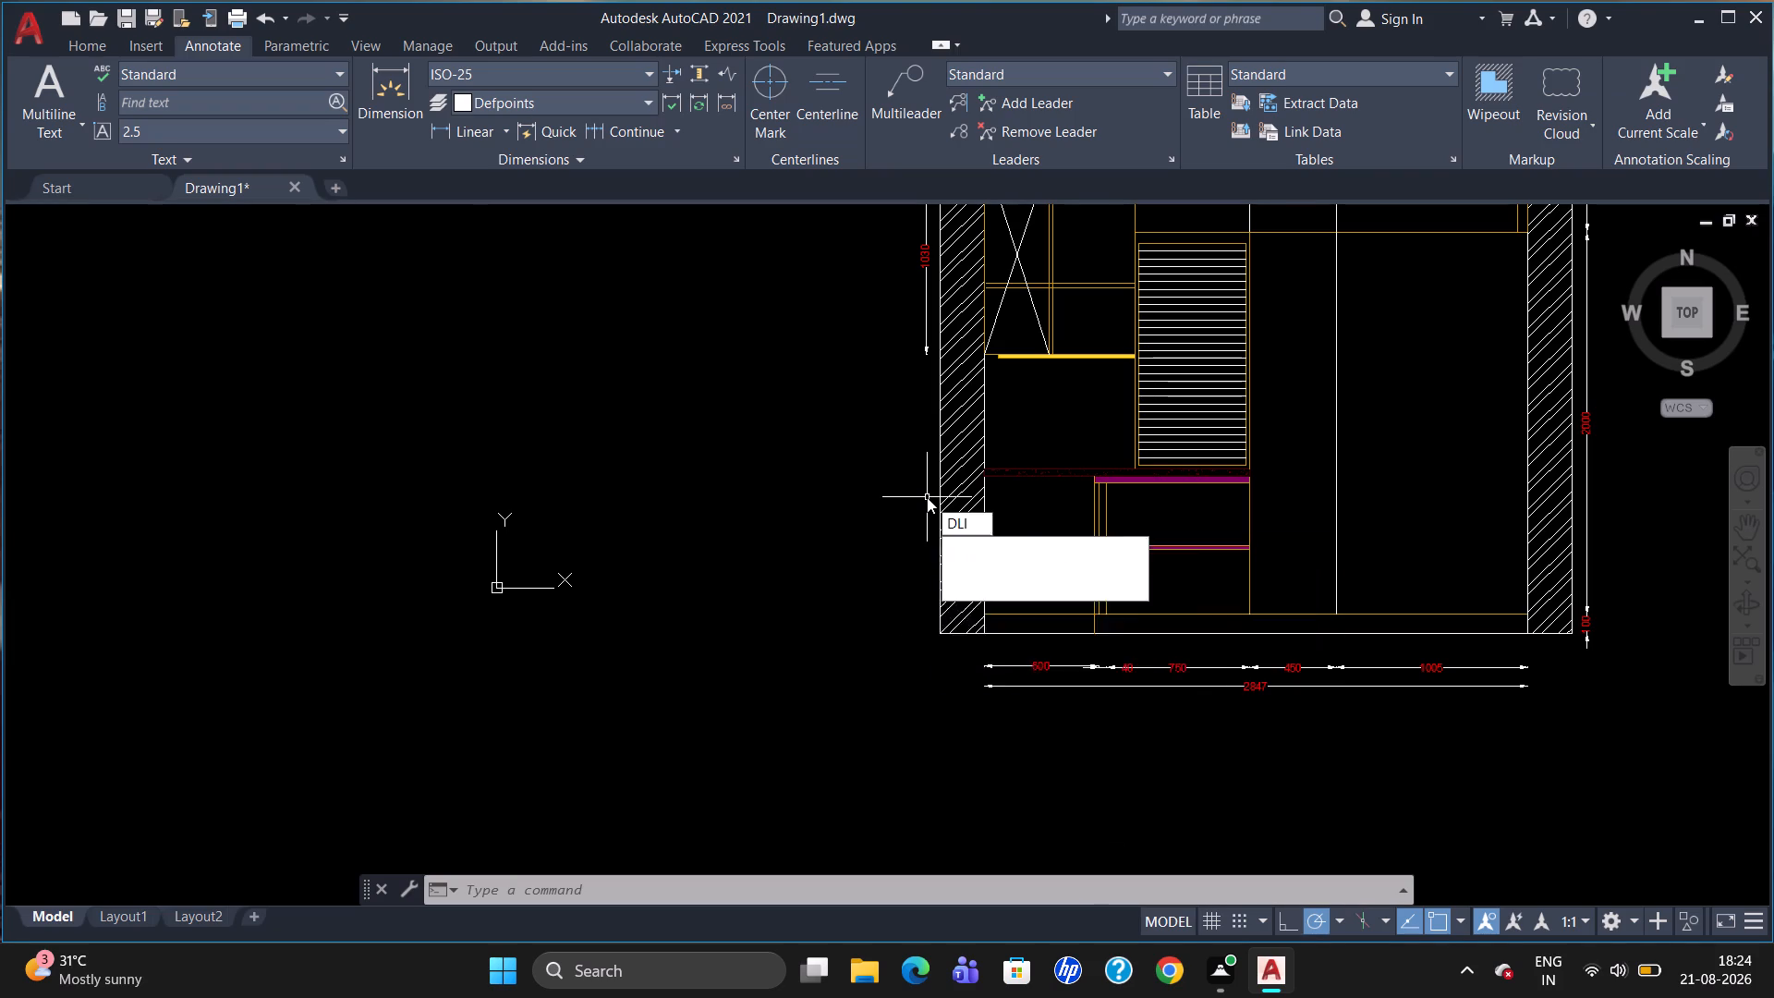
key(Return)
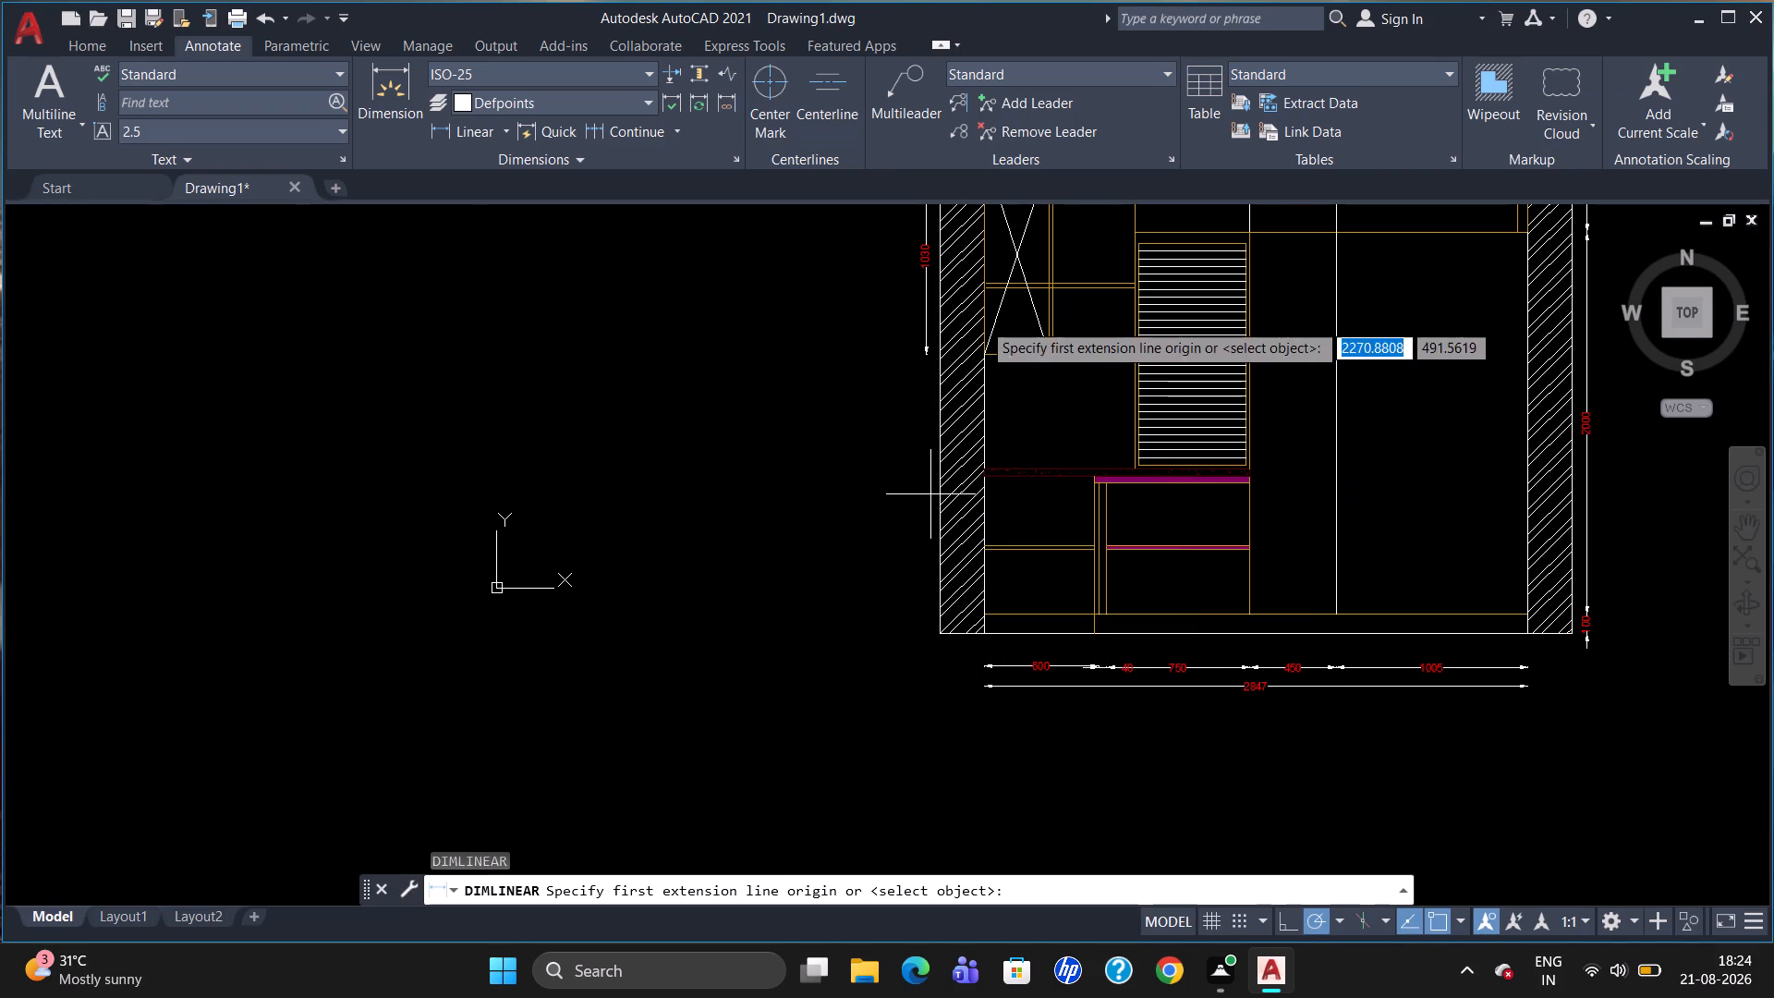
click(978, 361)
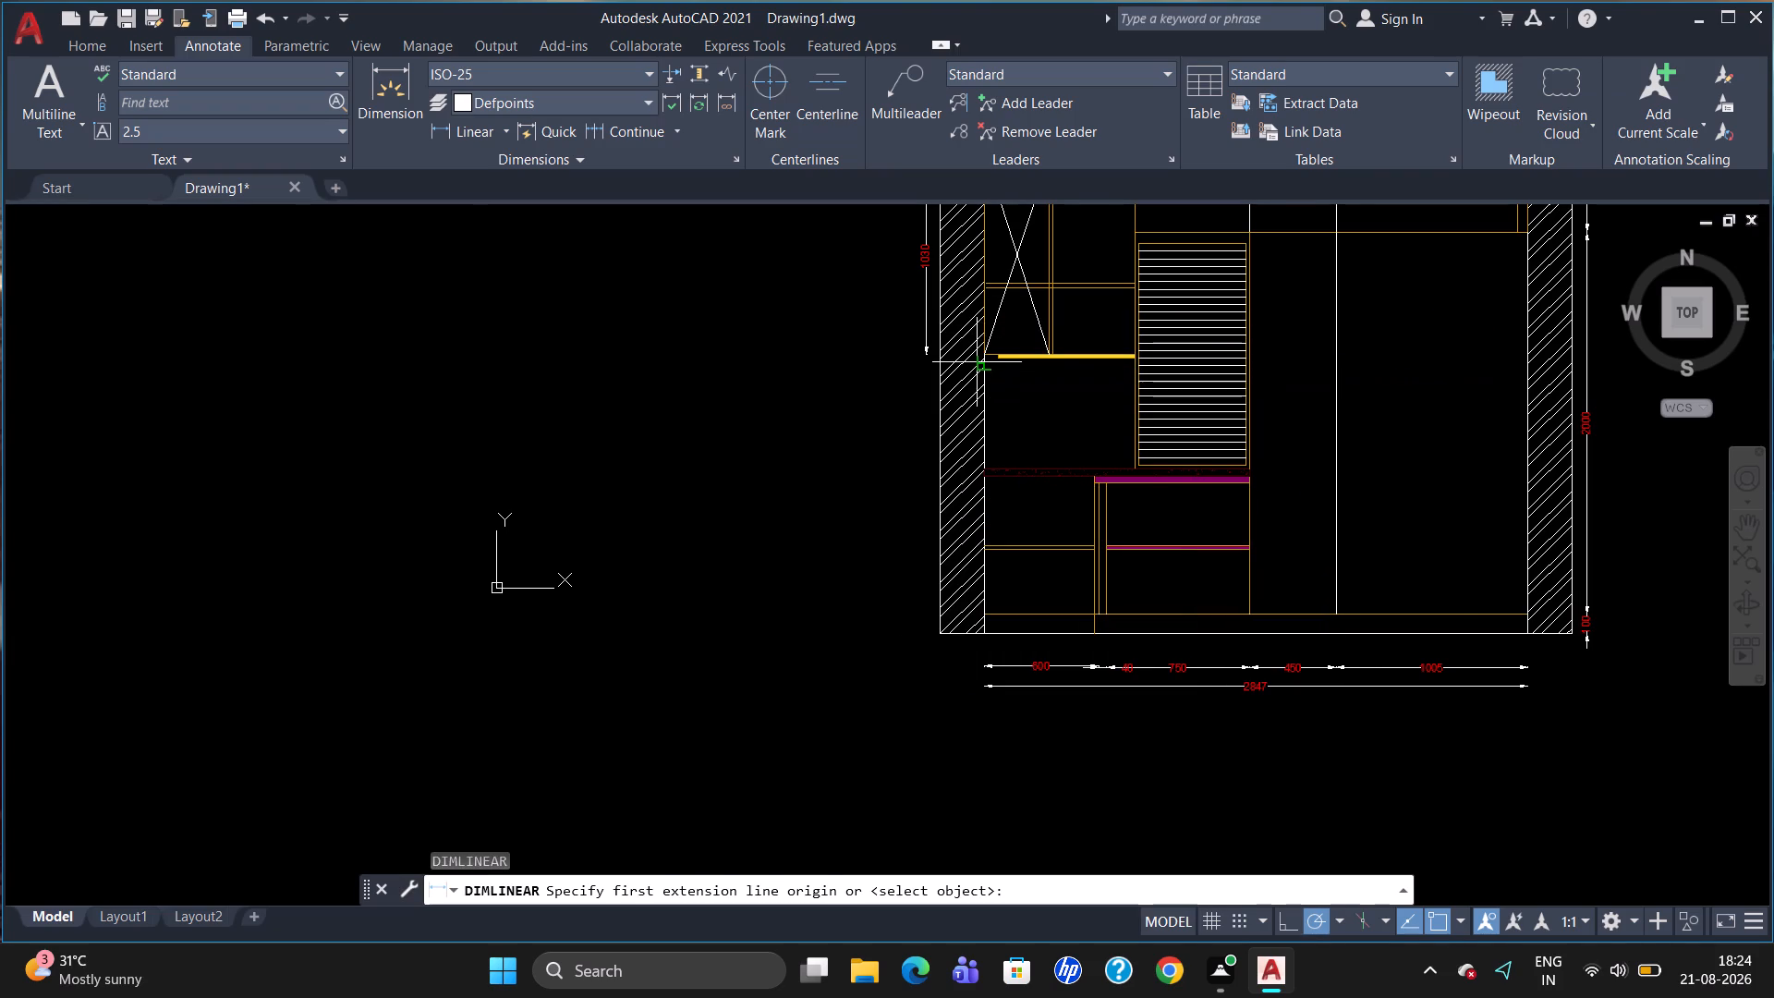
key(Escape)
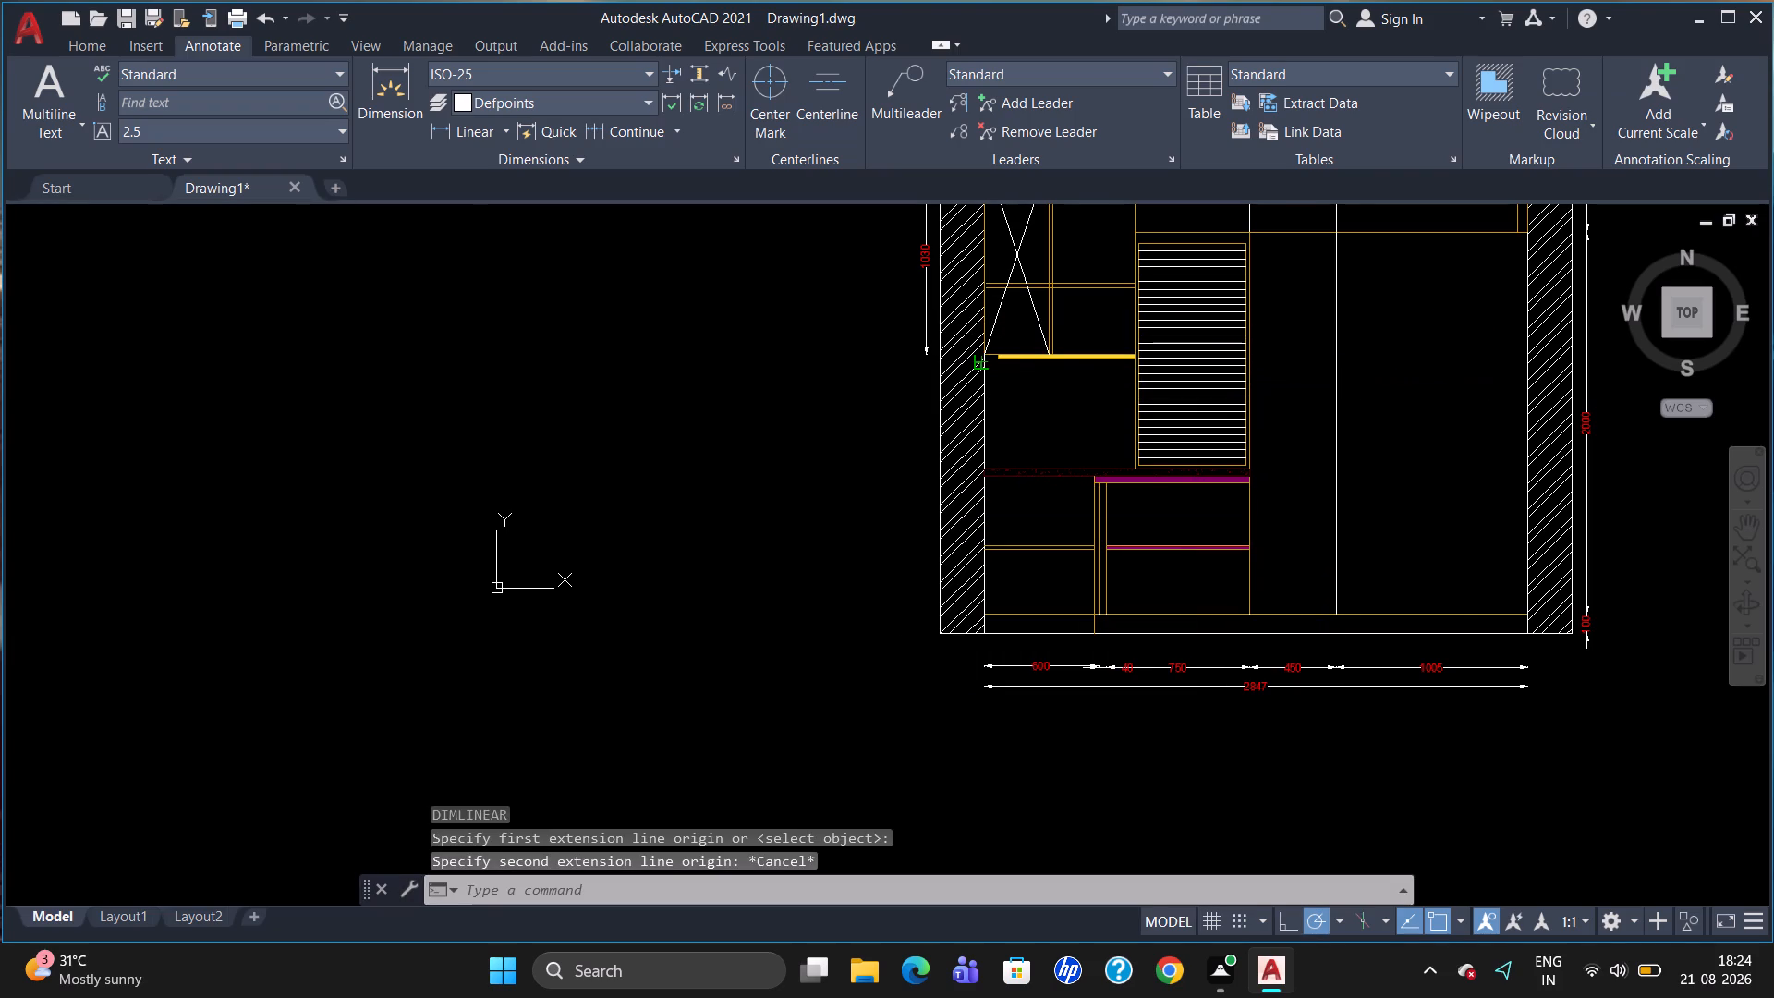
Add a vertical linear dimension from the crossed compartment's bottom corner to the top of the speckled counter strip, in line with the dimensions above.
text(DLI)
key(Return)
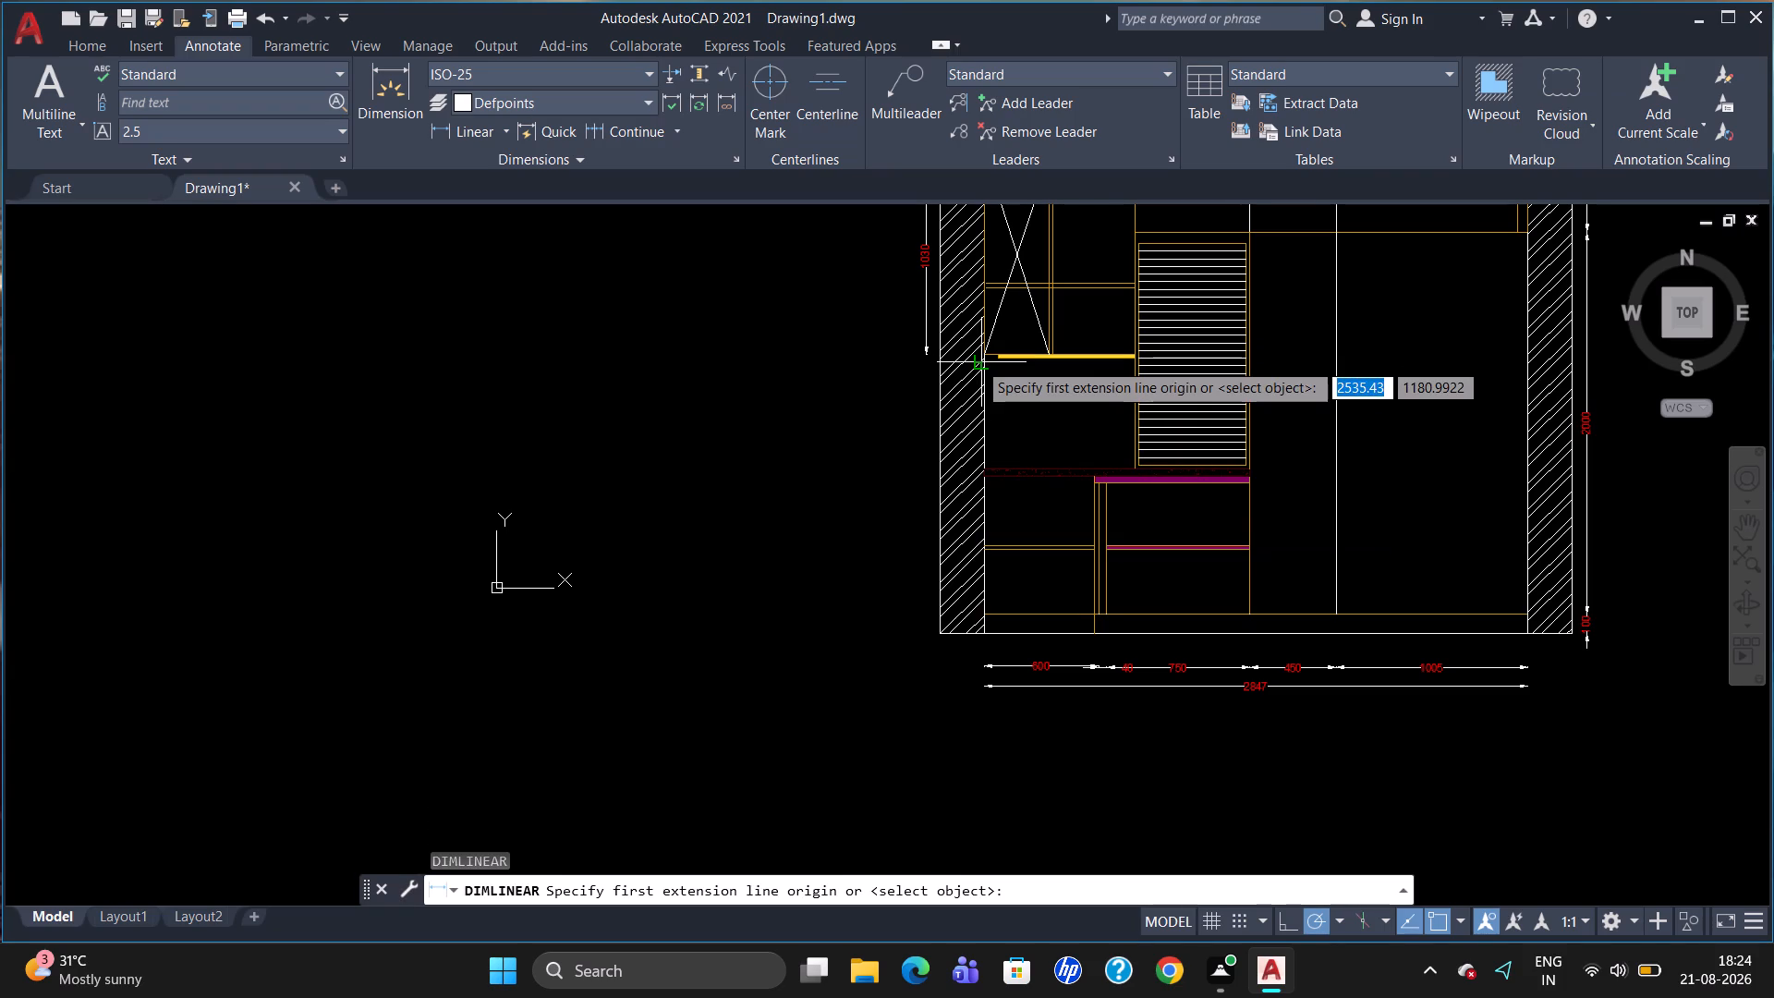
click(977, 351)
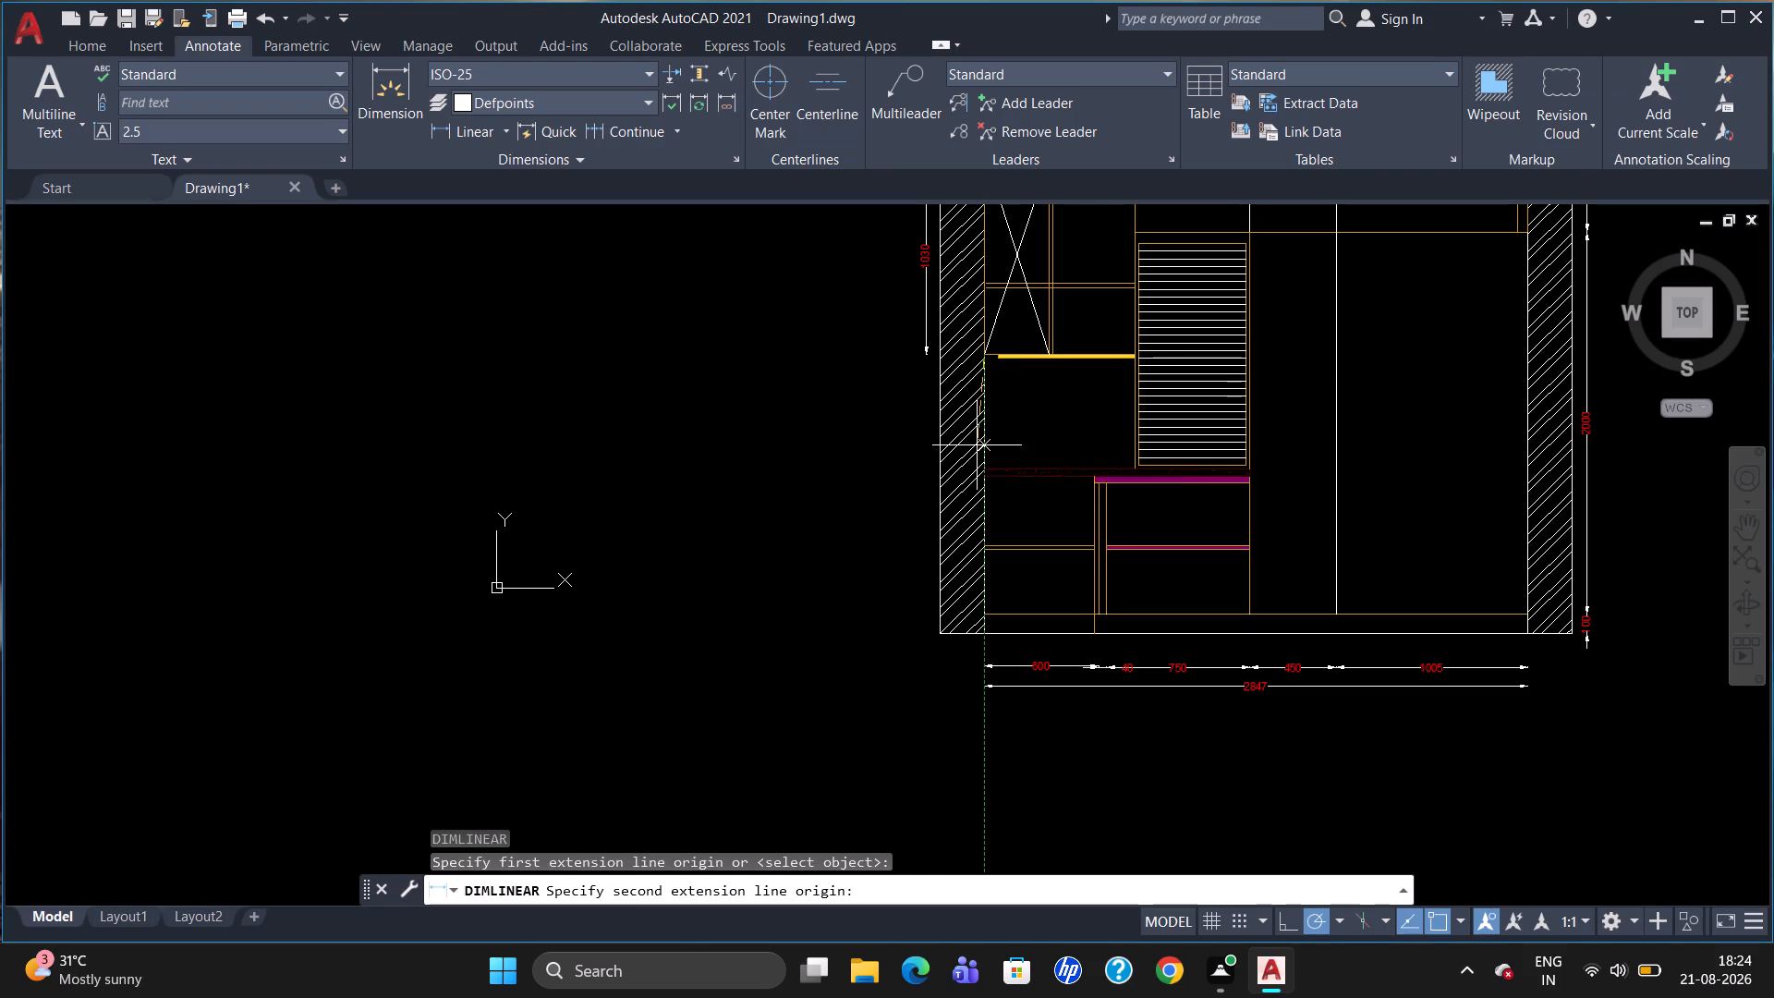
click(982, 467)
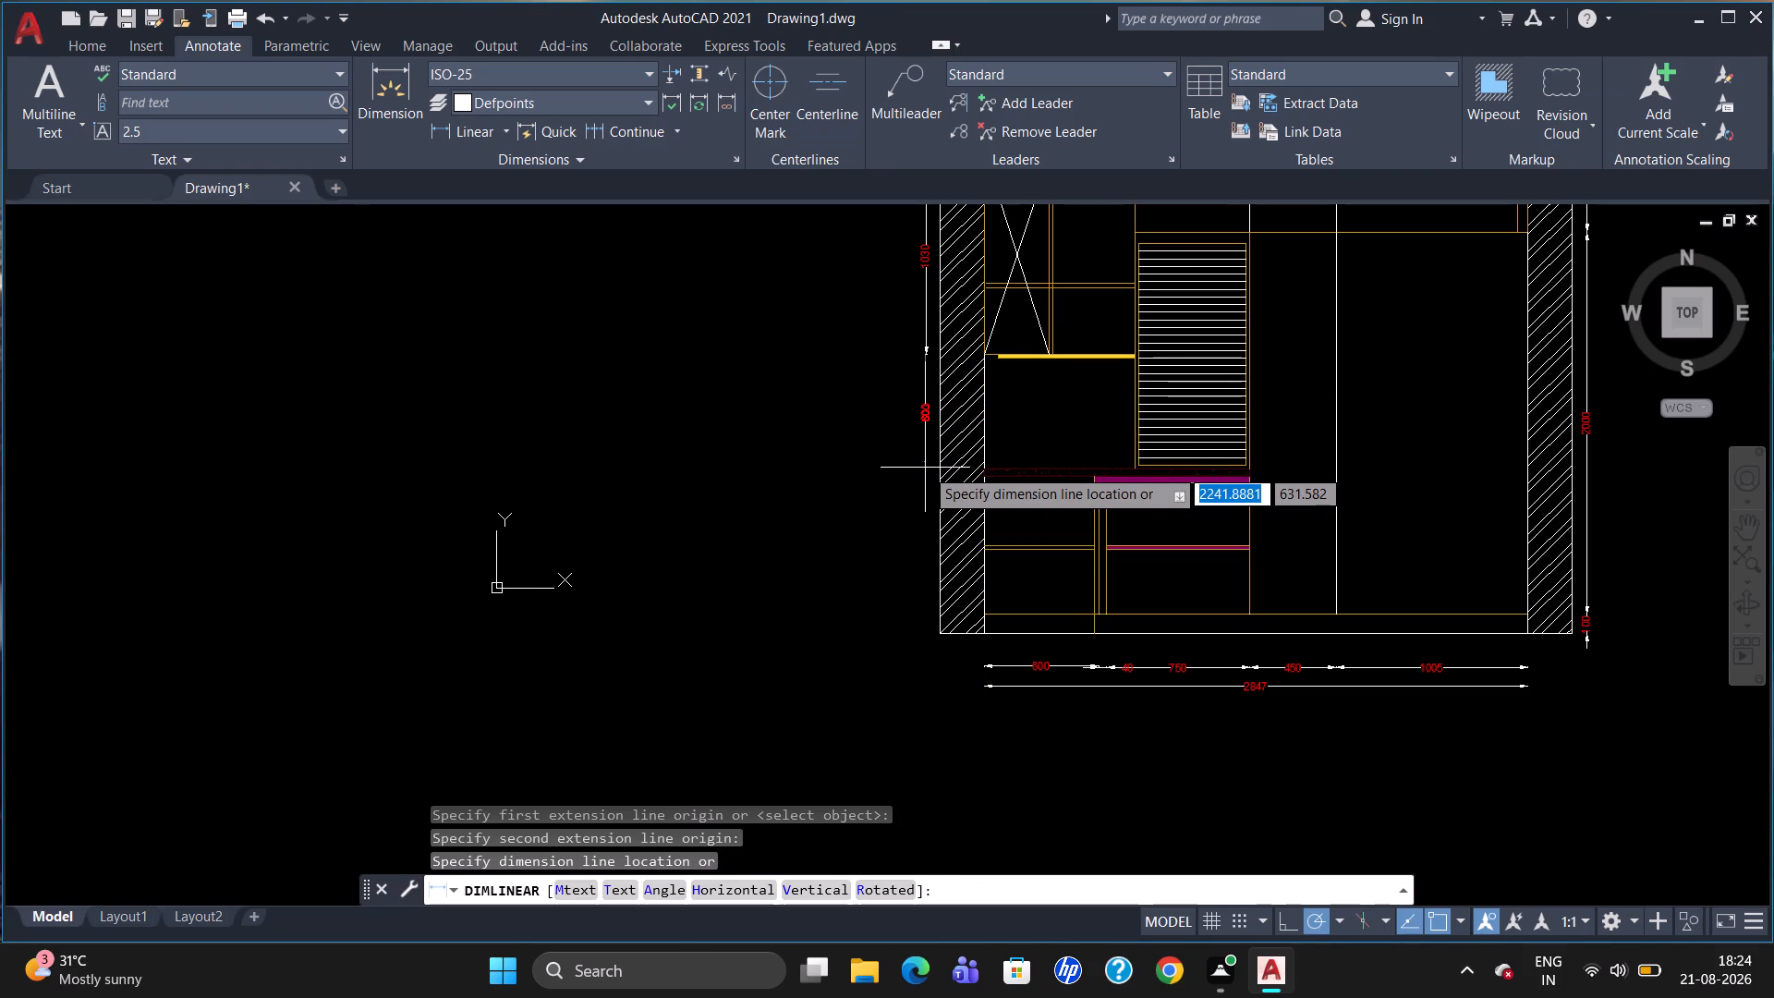
scroll(927, 466, up, 2)
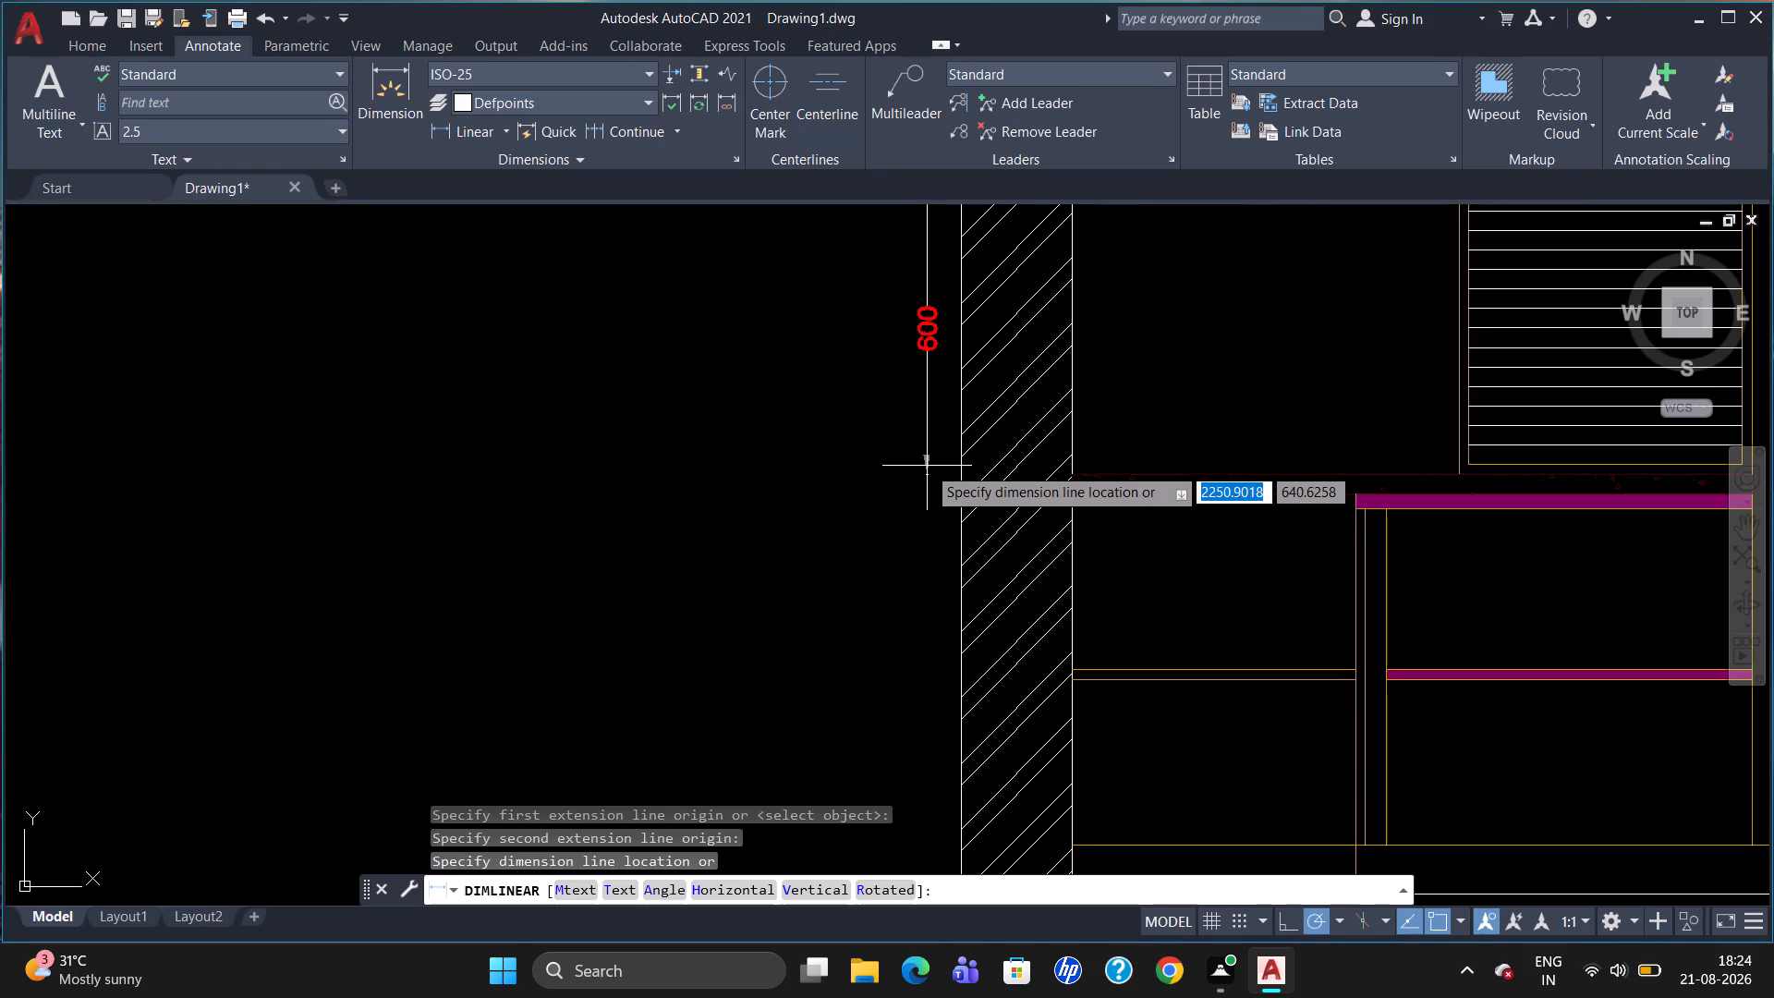
scroll(927, 469, down, 1)
scroll(927, 469, up, 1)
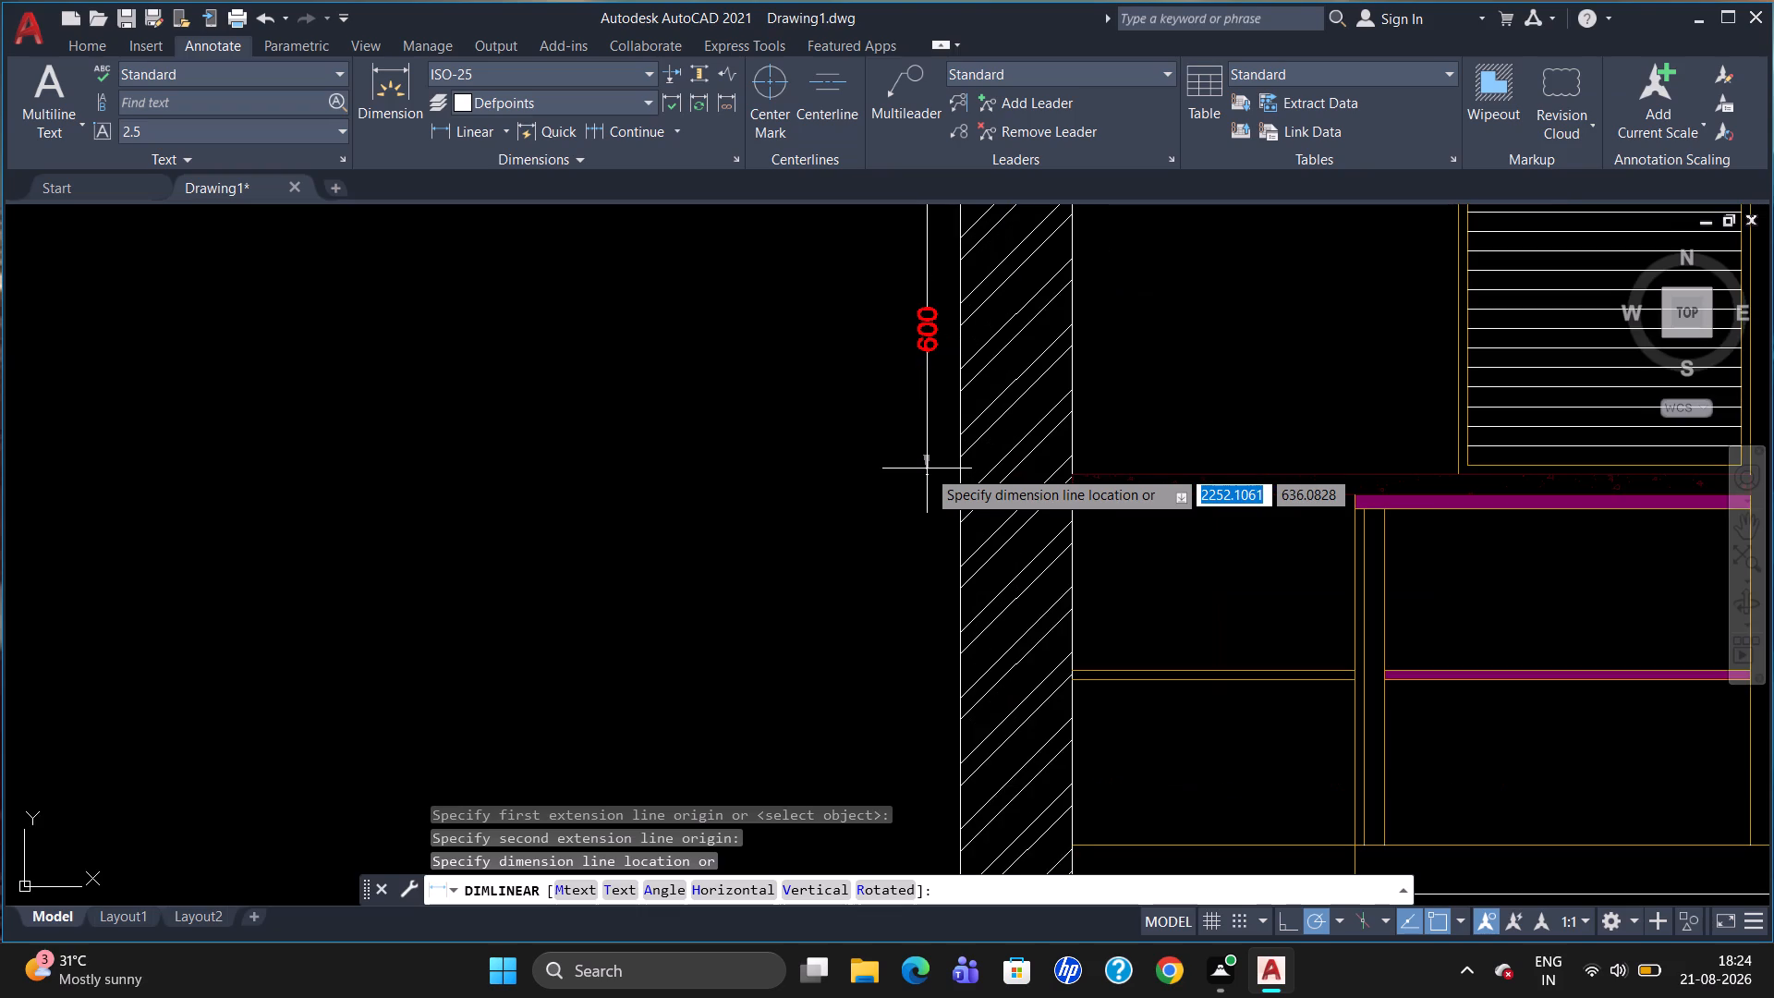
scroll(927, 471, down, 2)
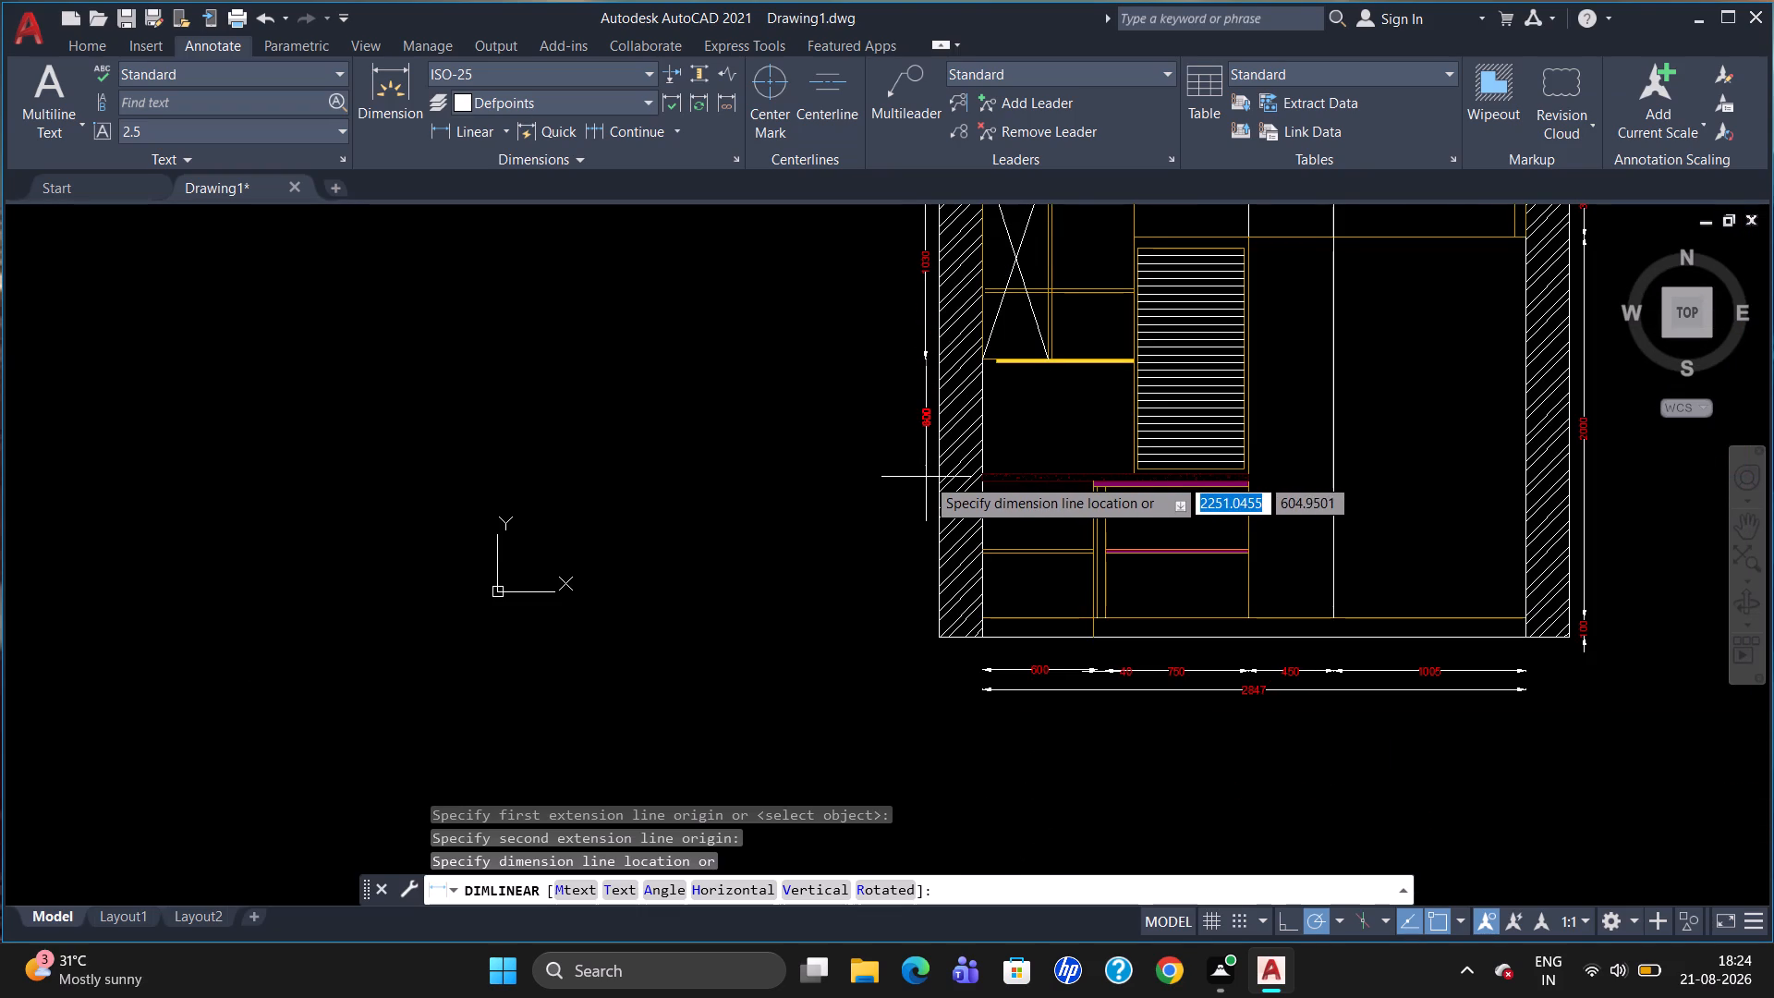
scroll(926, 477, up, 1)
click(926, 477)
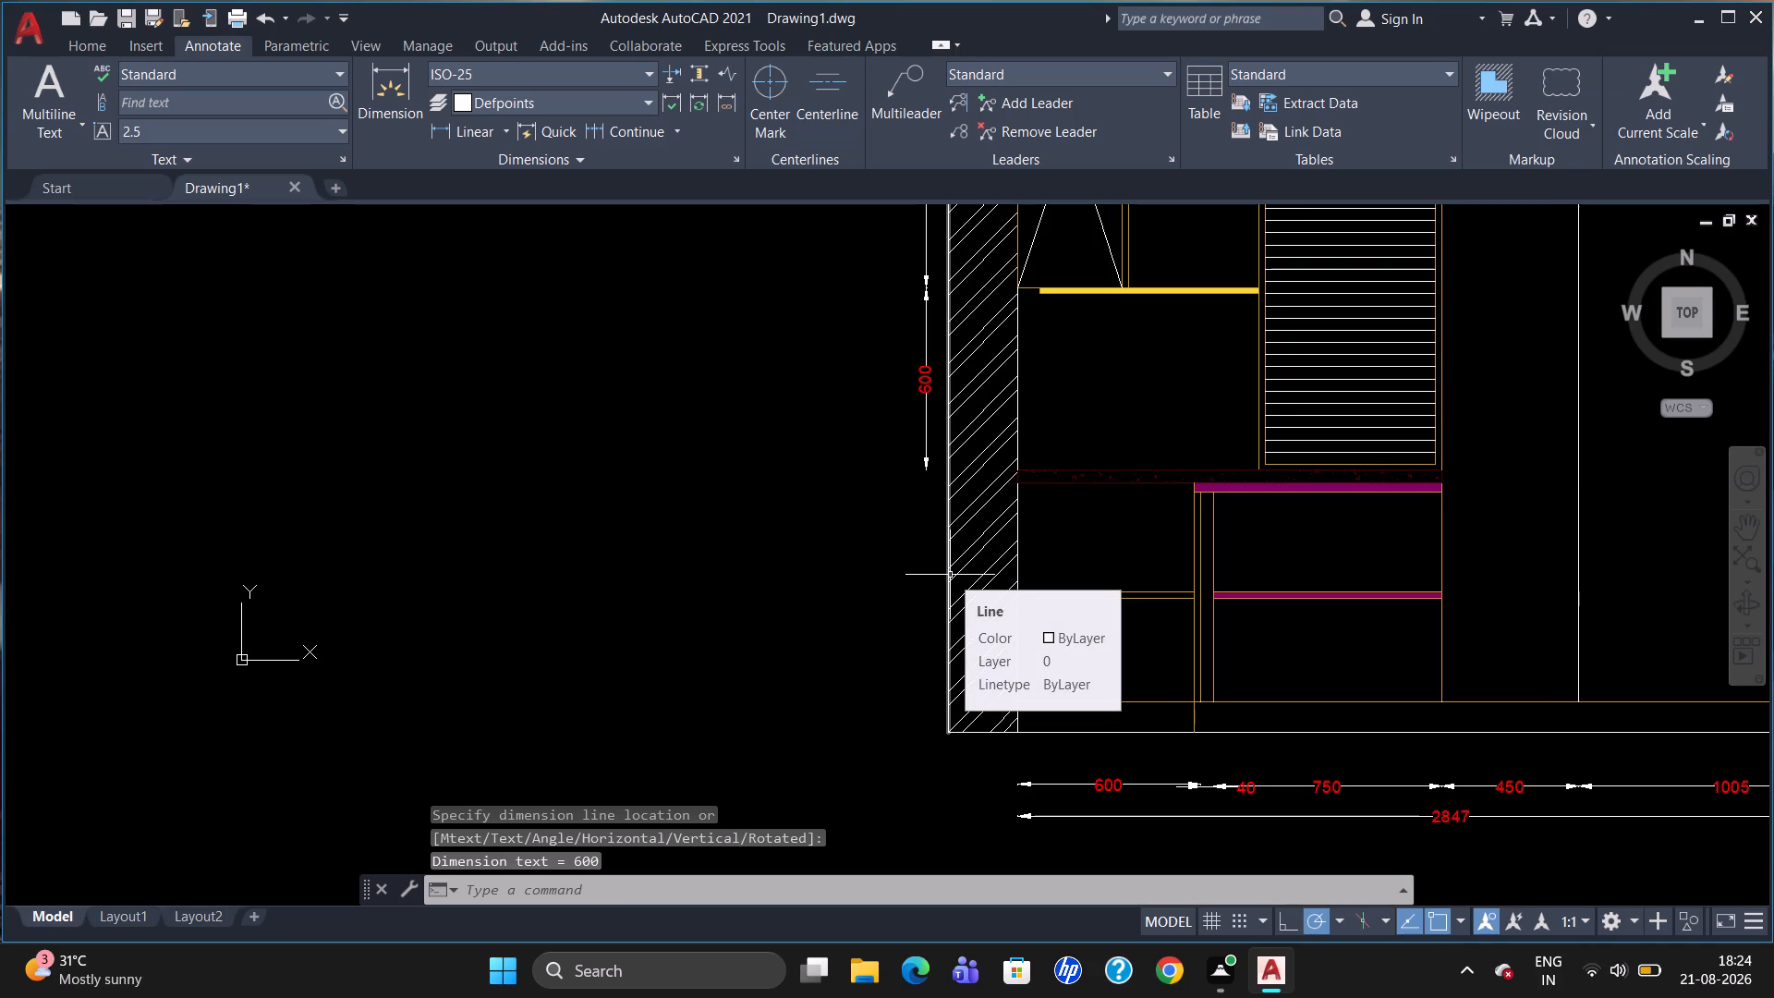
Add a vertical linear dimension for the speckled counter strip's thickness, in line with the dimension chain outside the hatched wall.
text(DLI)
key(Return)
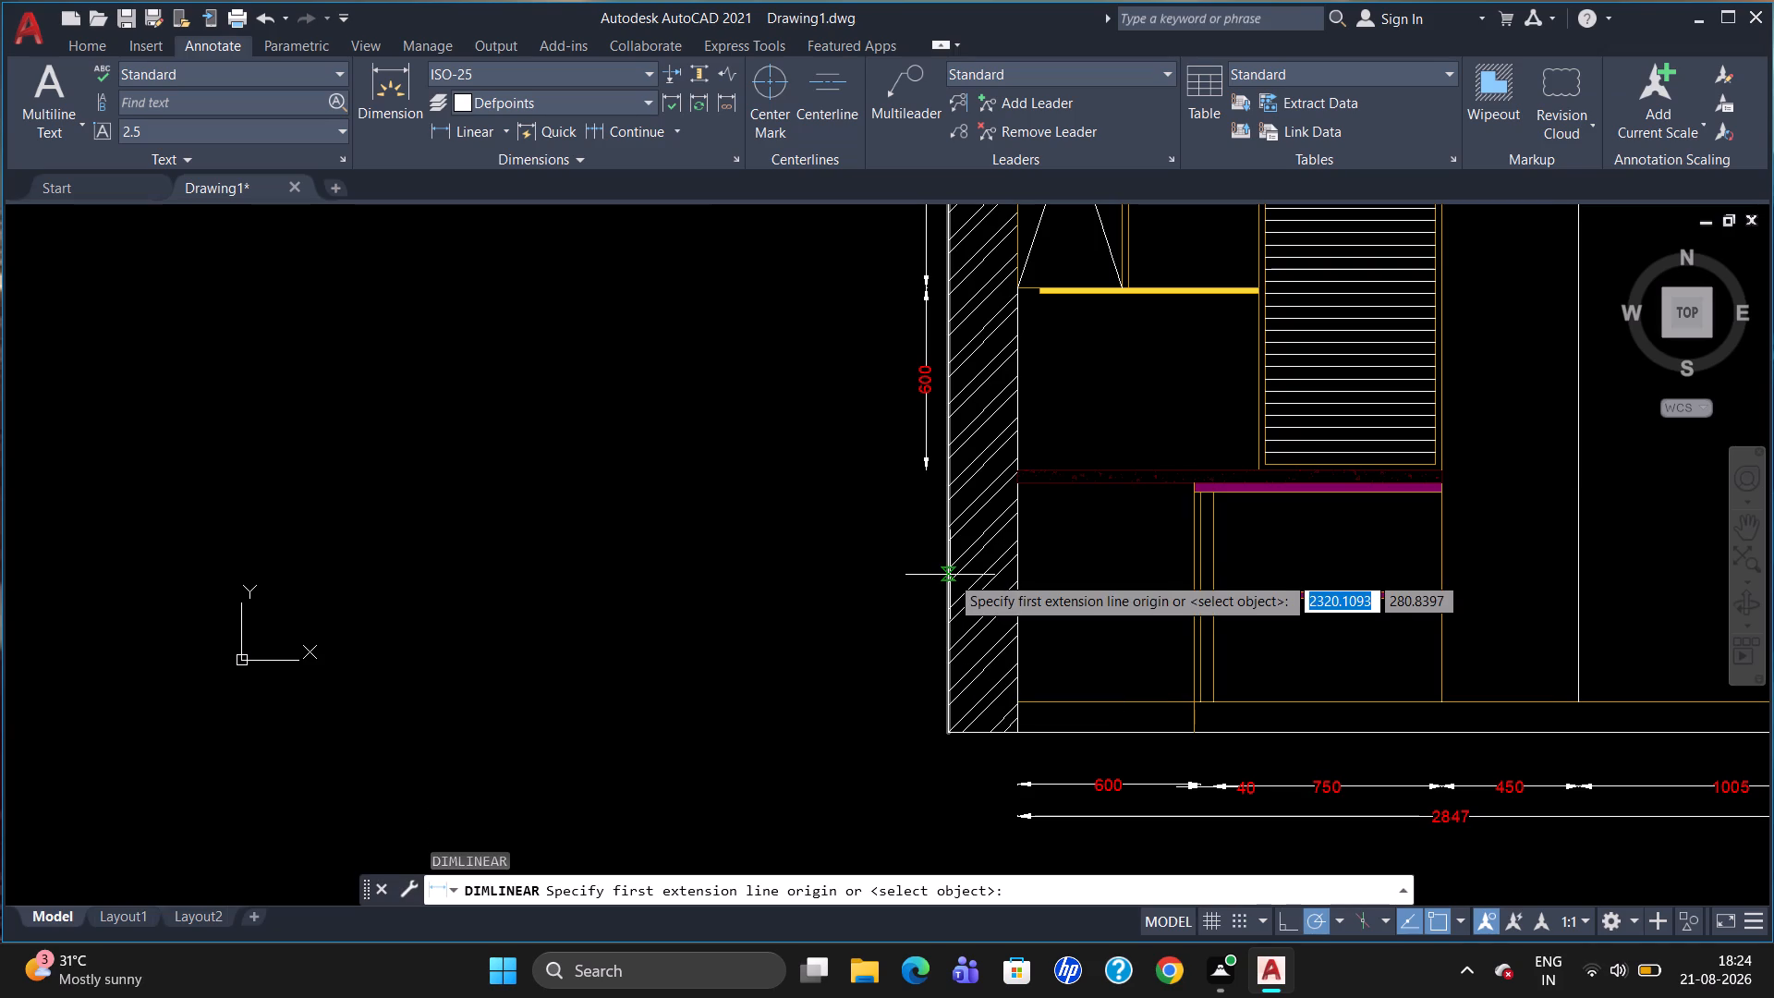
click(1014, 472)
click(1014, 482)
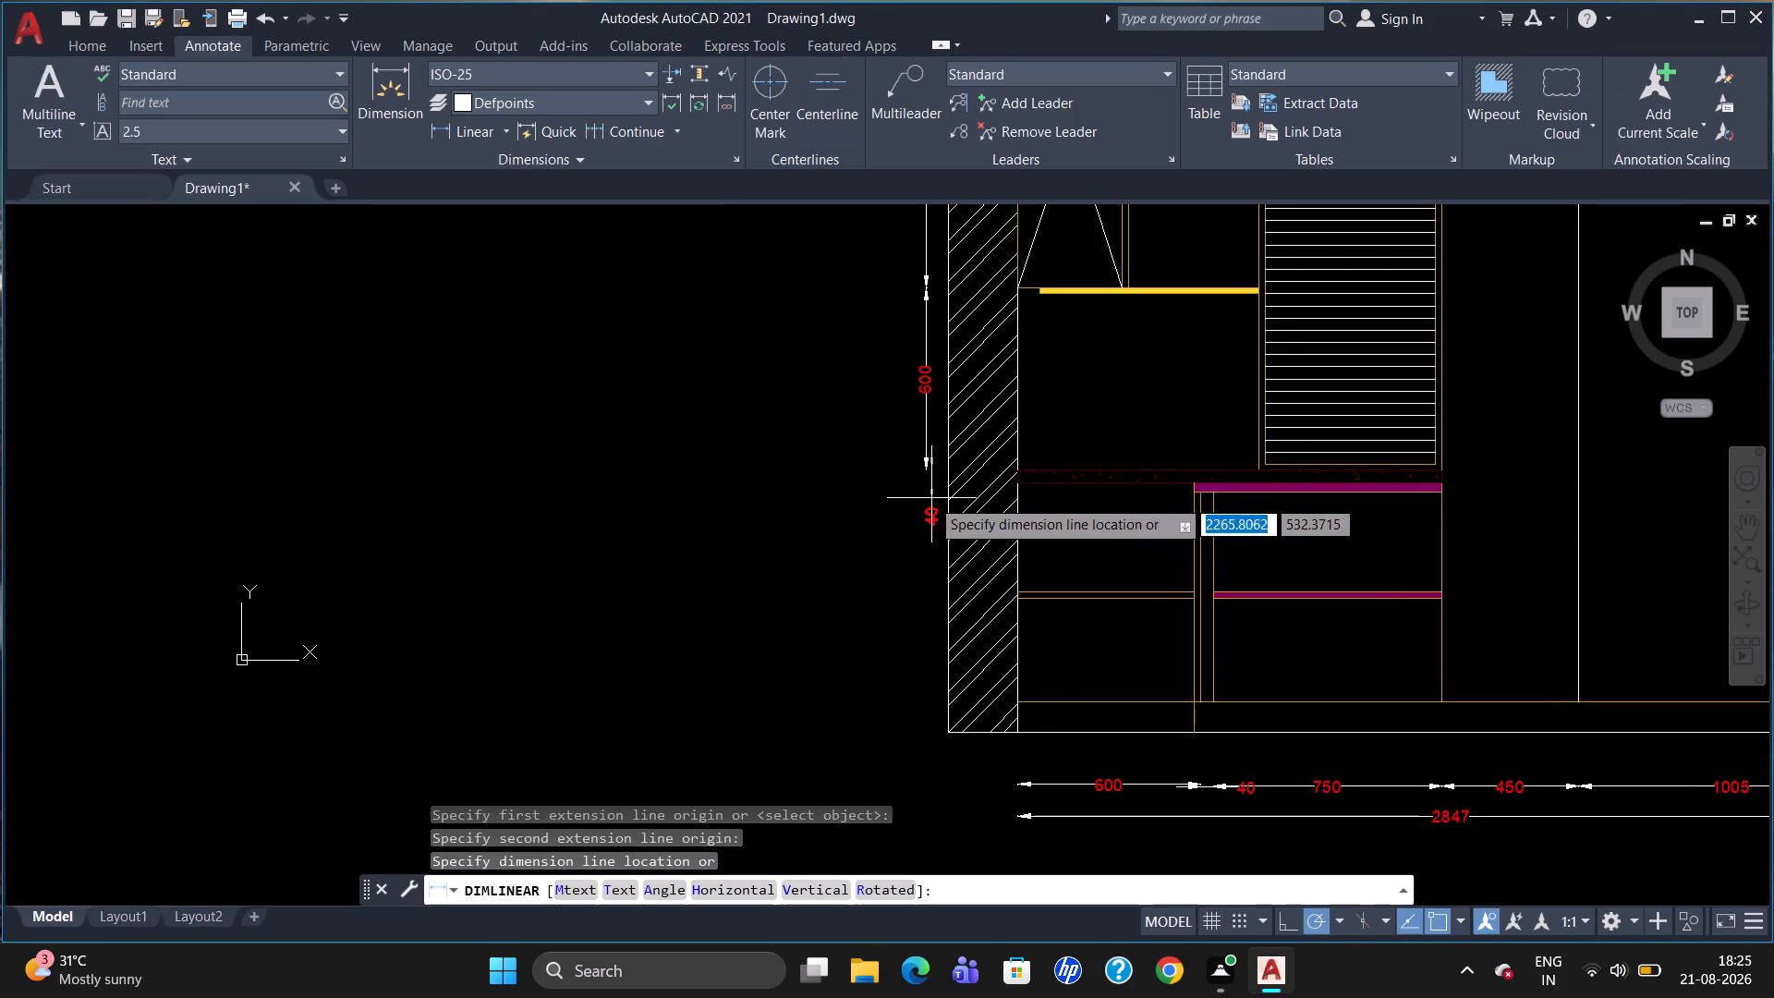
click(927, 500)
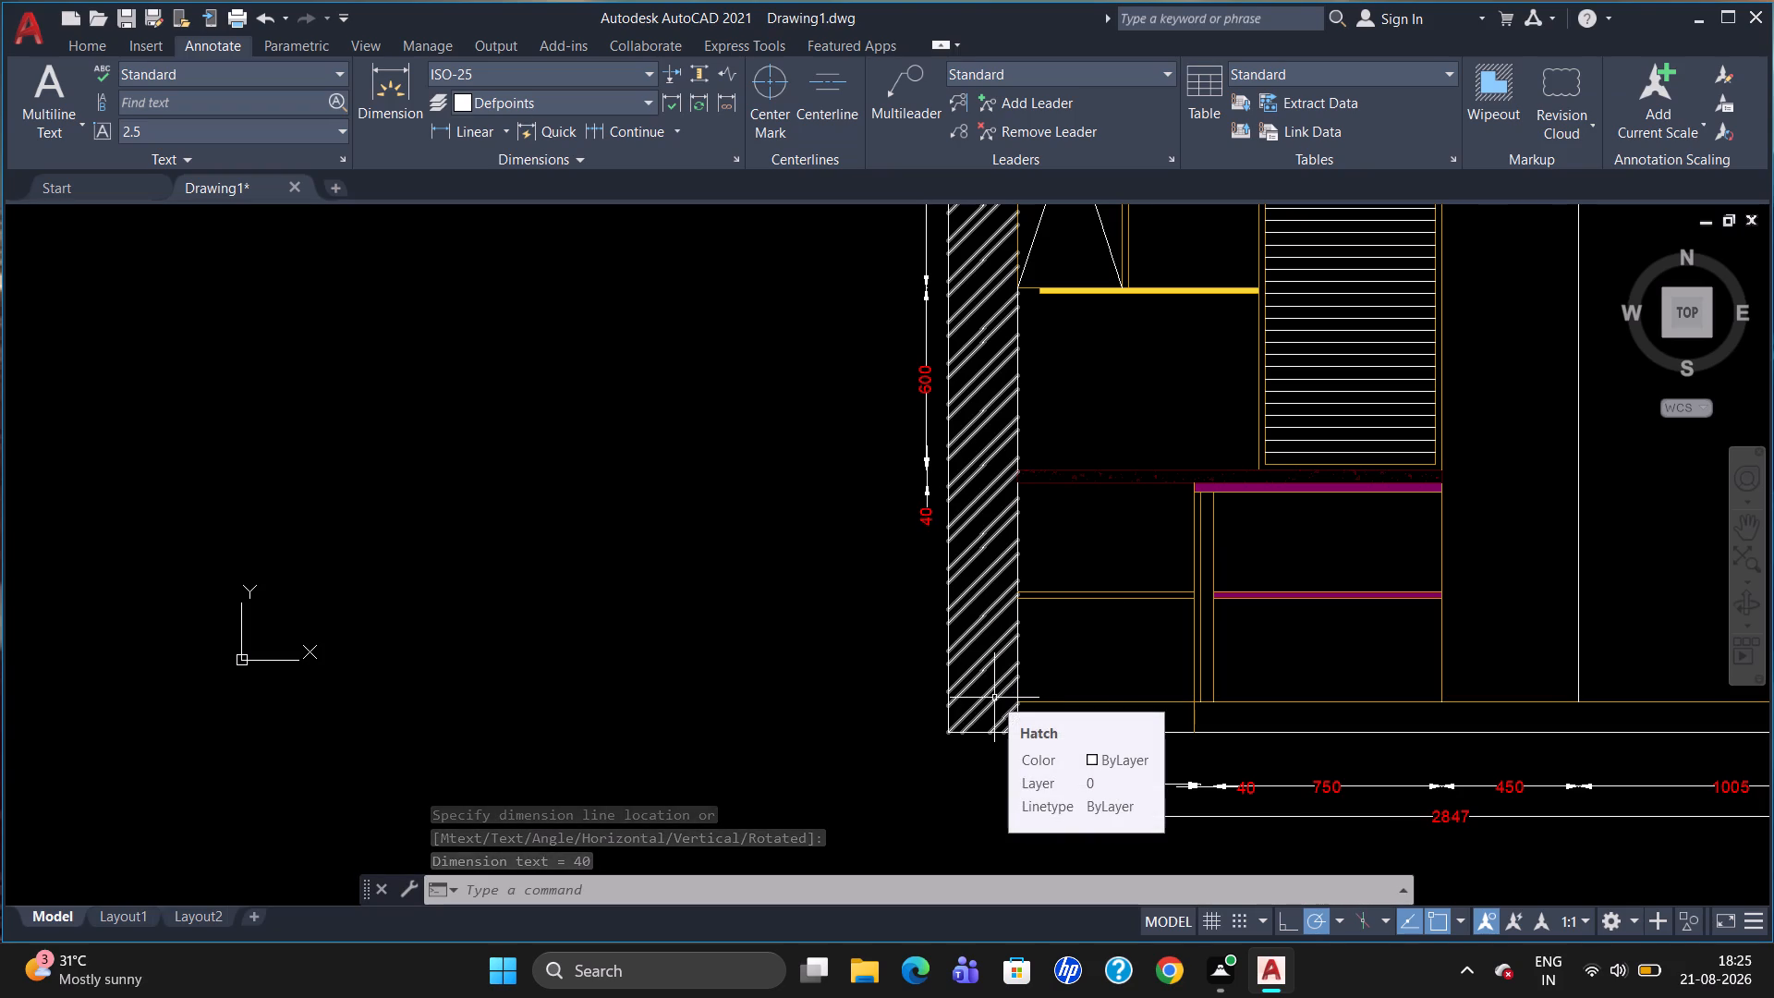
Add a vertical linear dimension from the counter strip's underside to the base line above the floor, continuing the same dimension chain.
text(DLI)
key(Return)
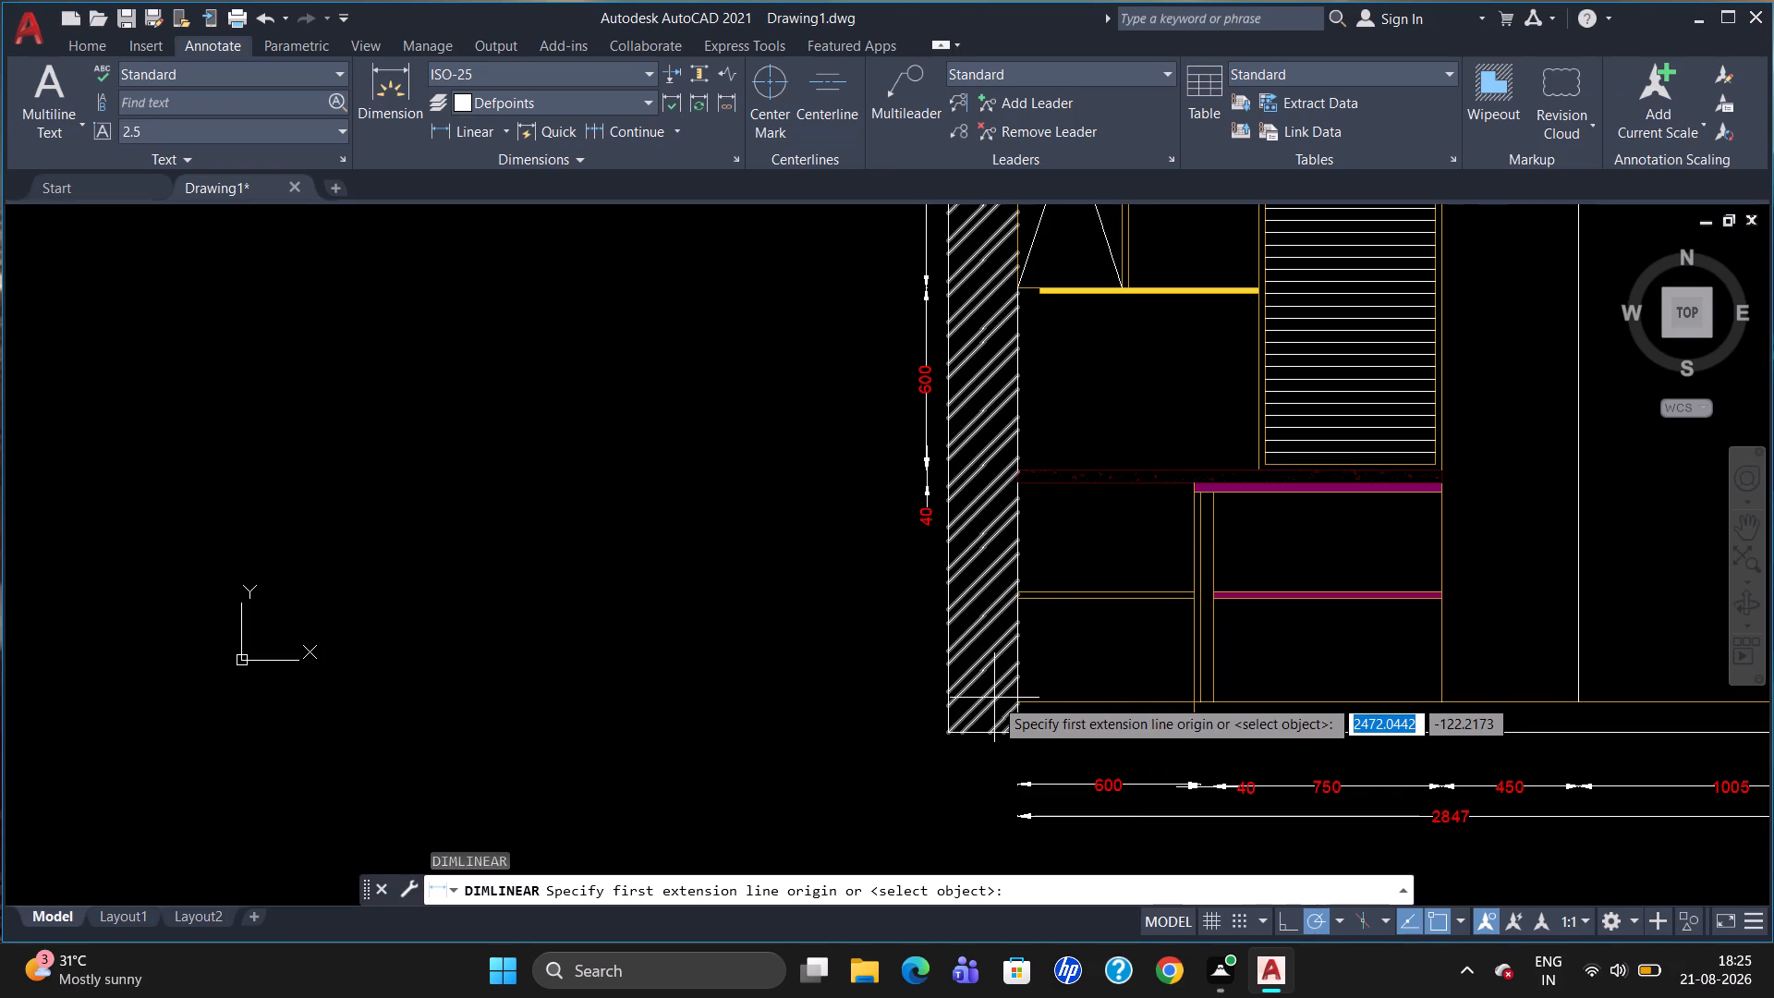
click(1012, 486)
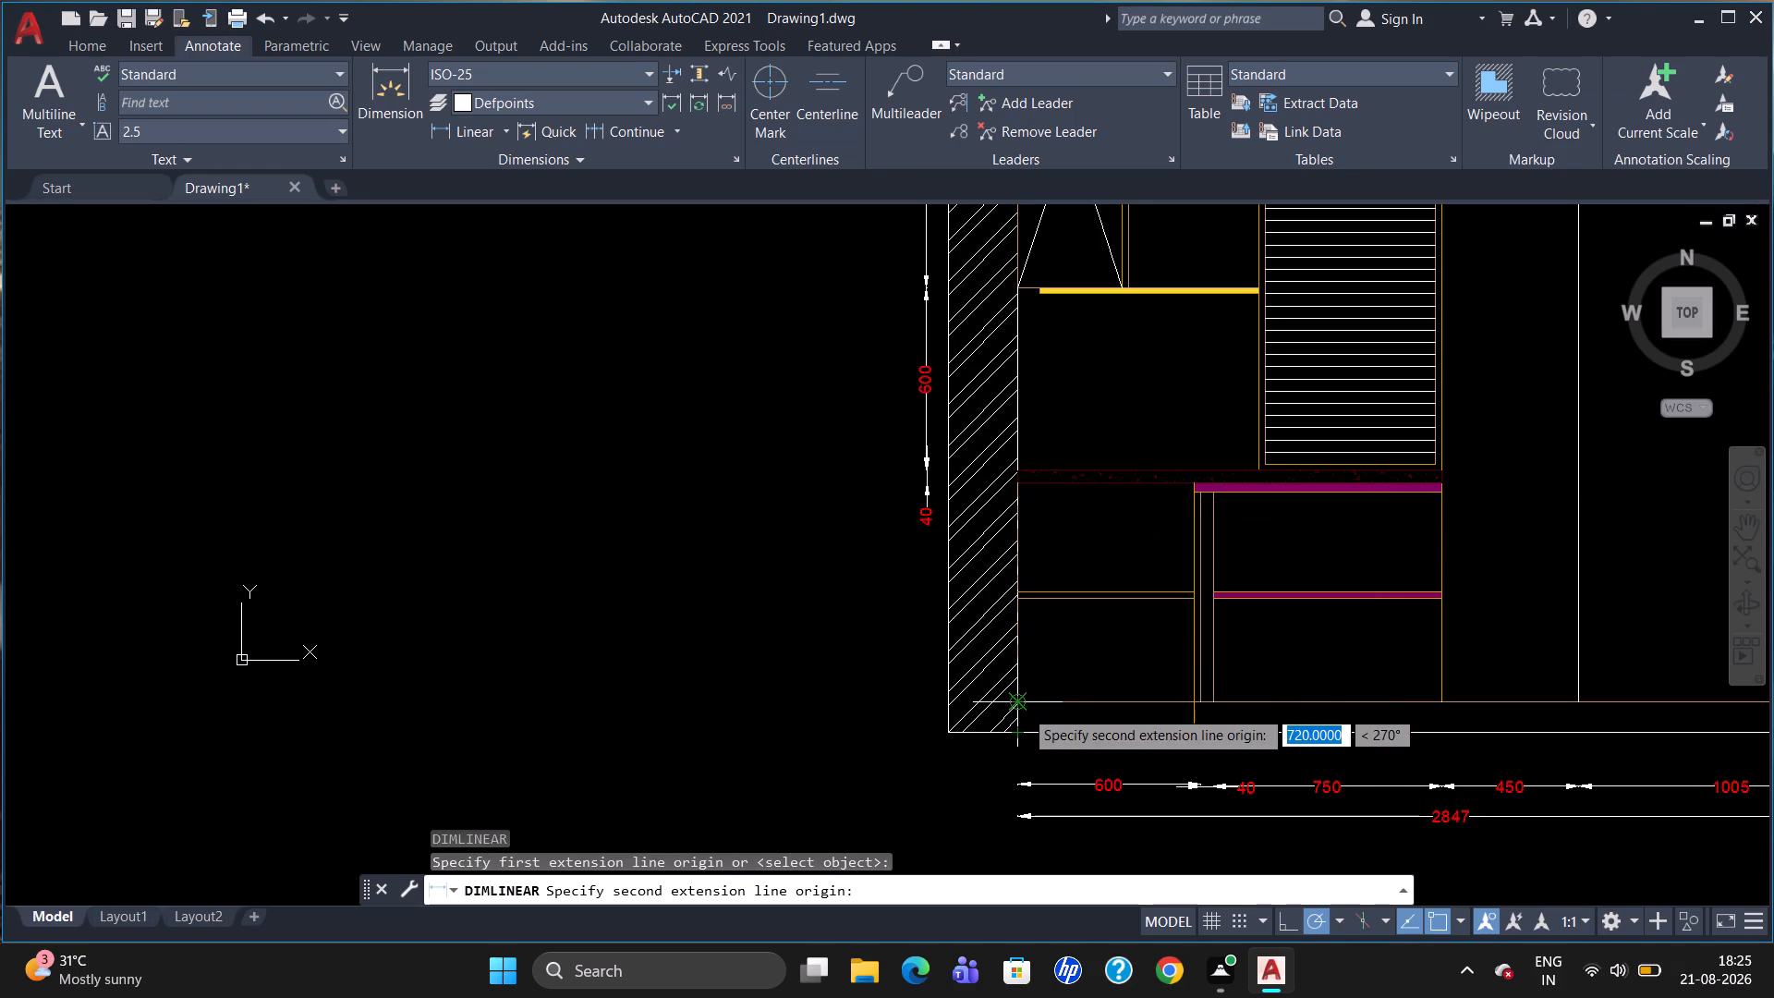
click(1024, 709)
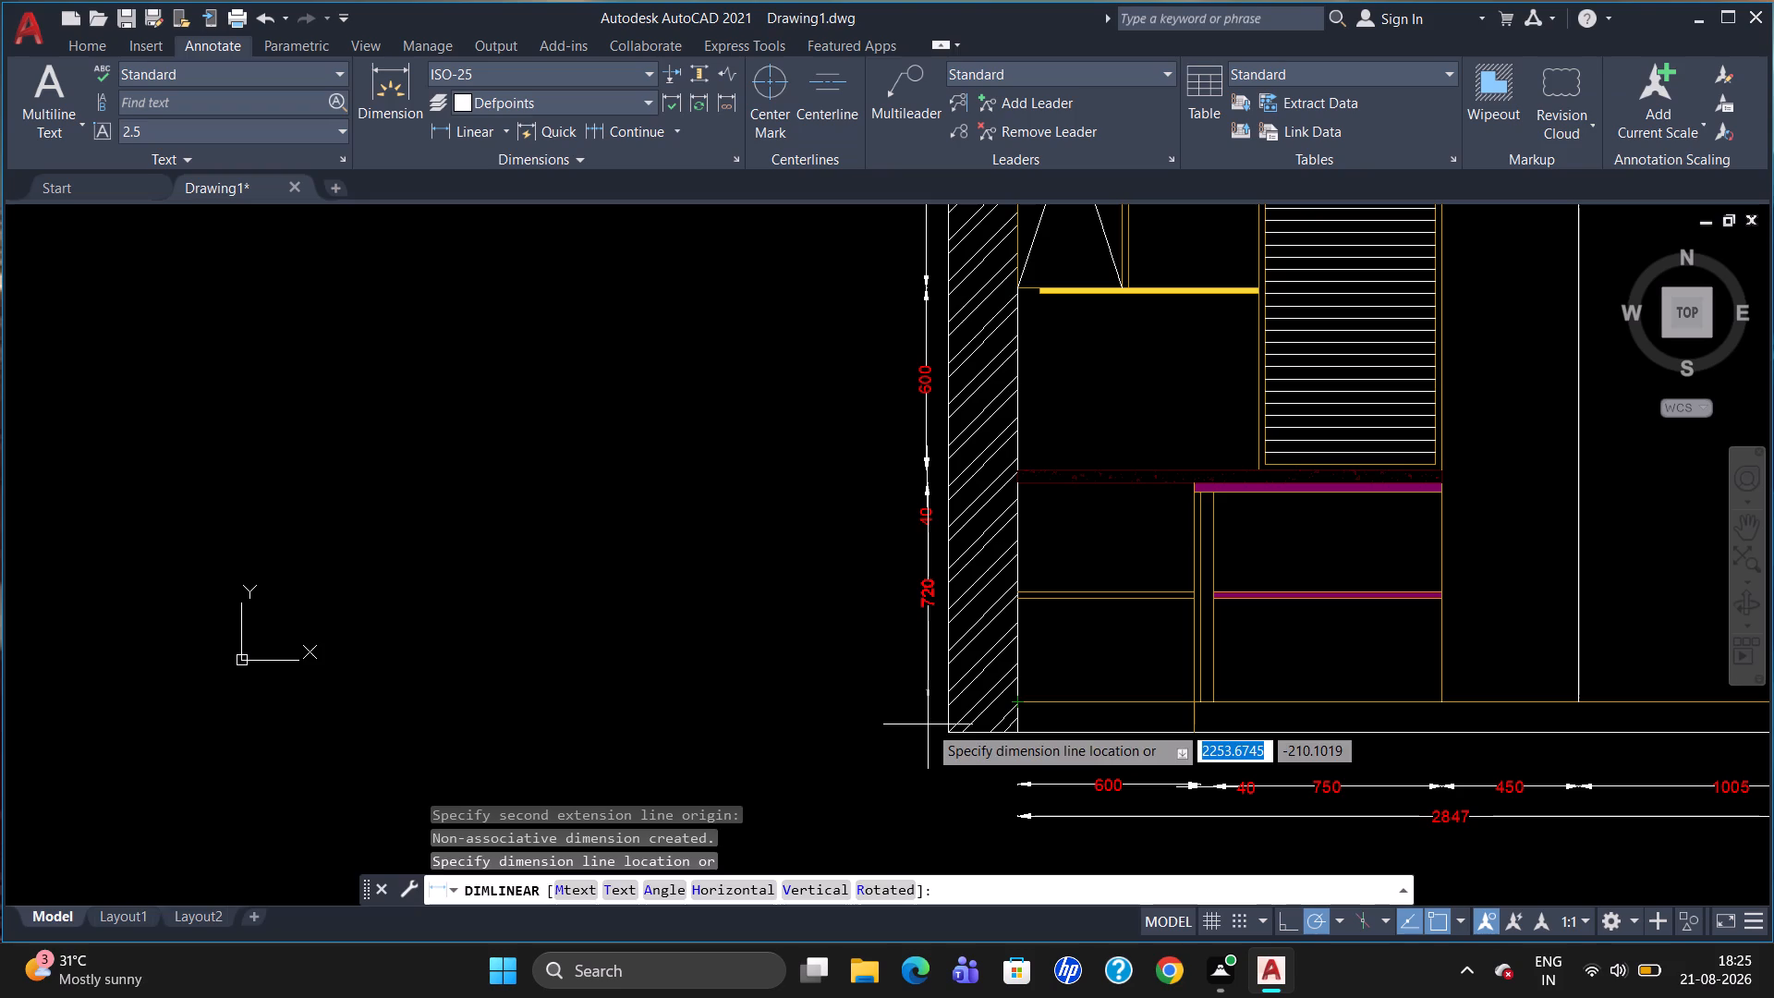
click(928, 724)
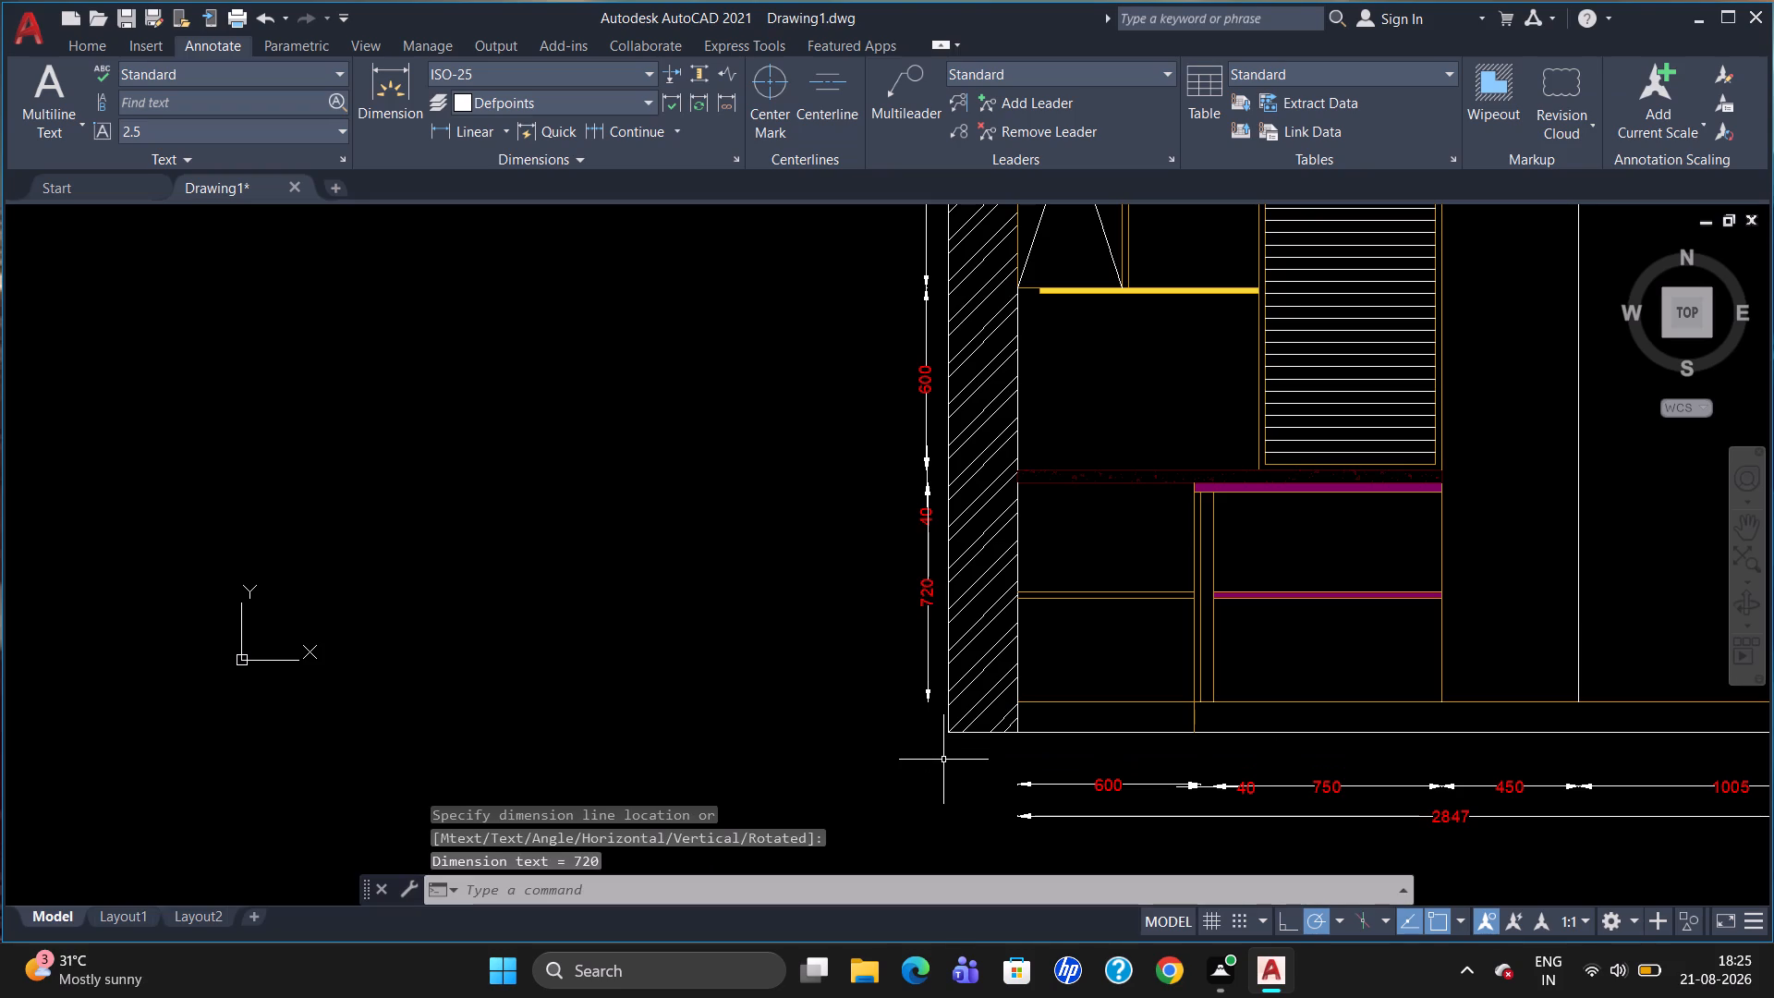
Add a vertical linear dimension for the base strip's height, from the base line to the floor line, completing the same chain.
key(d)
text(LI)
key(Return)
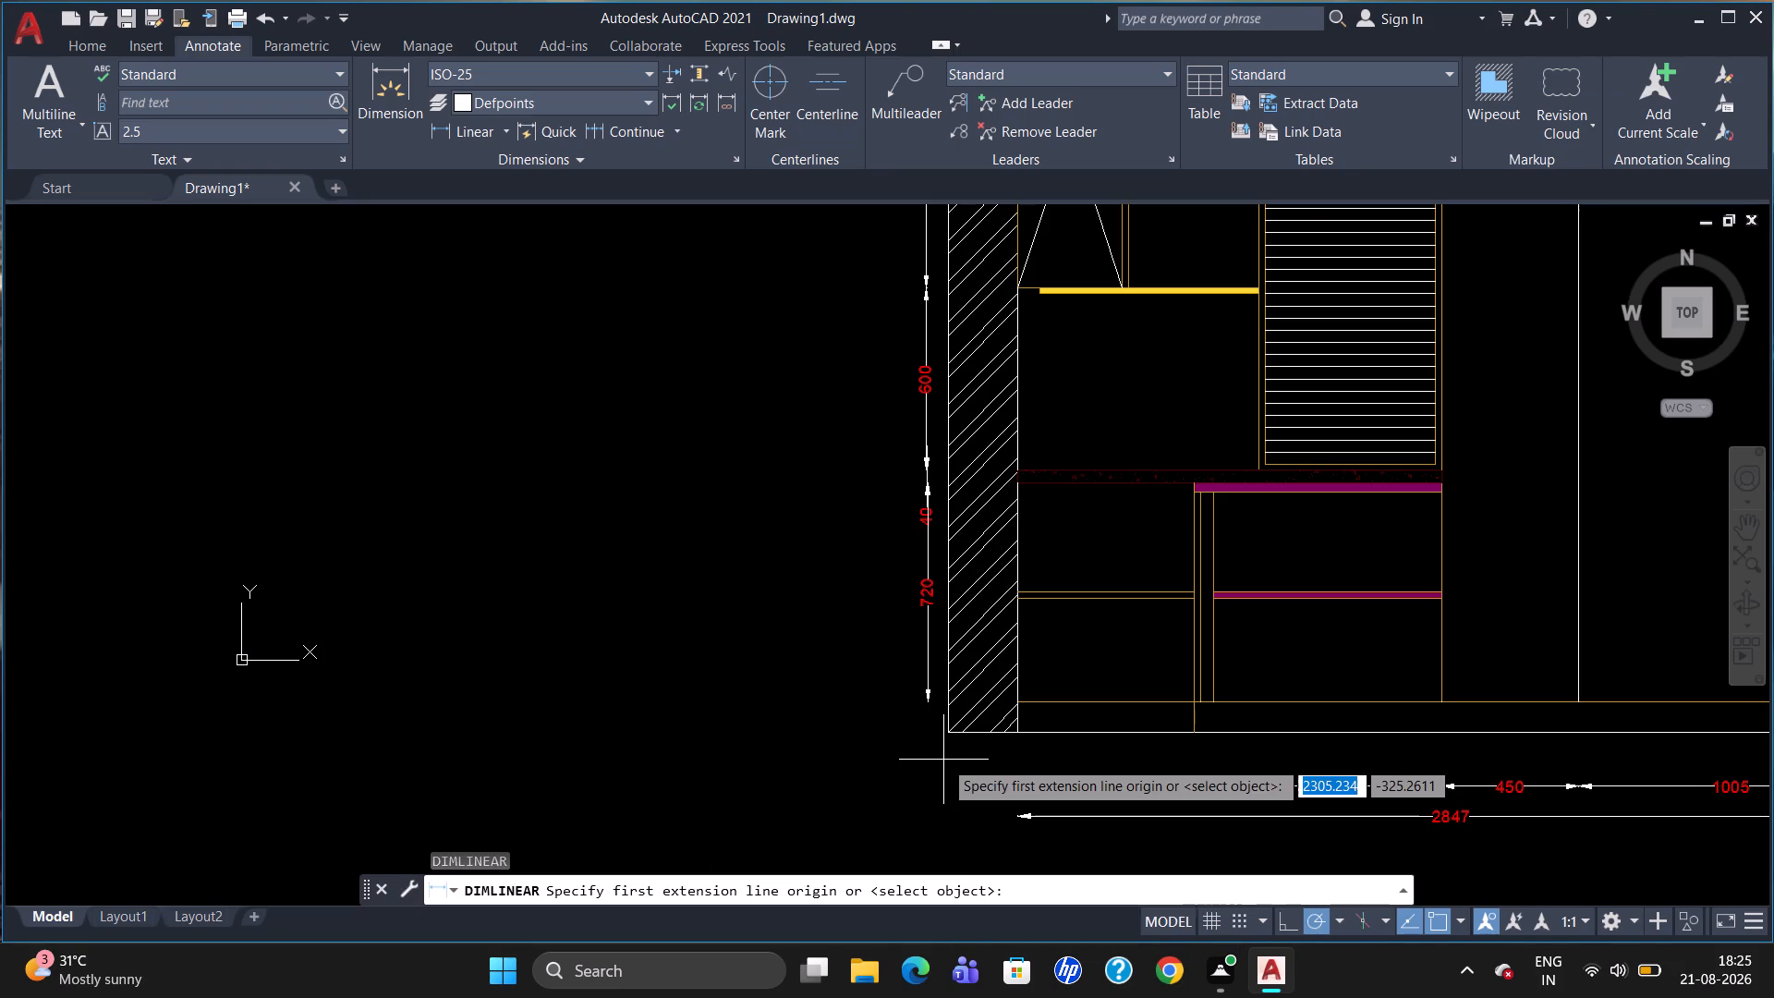
click(1016, 700)
click(1015, 736)
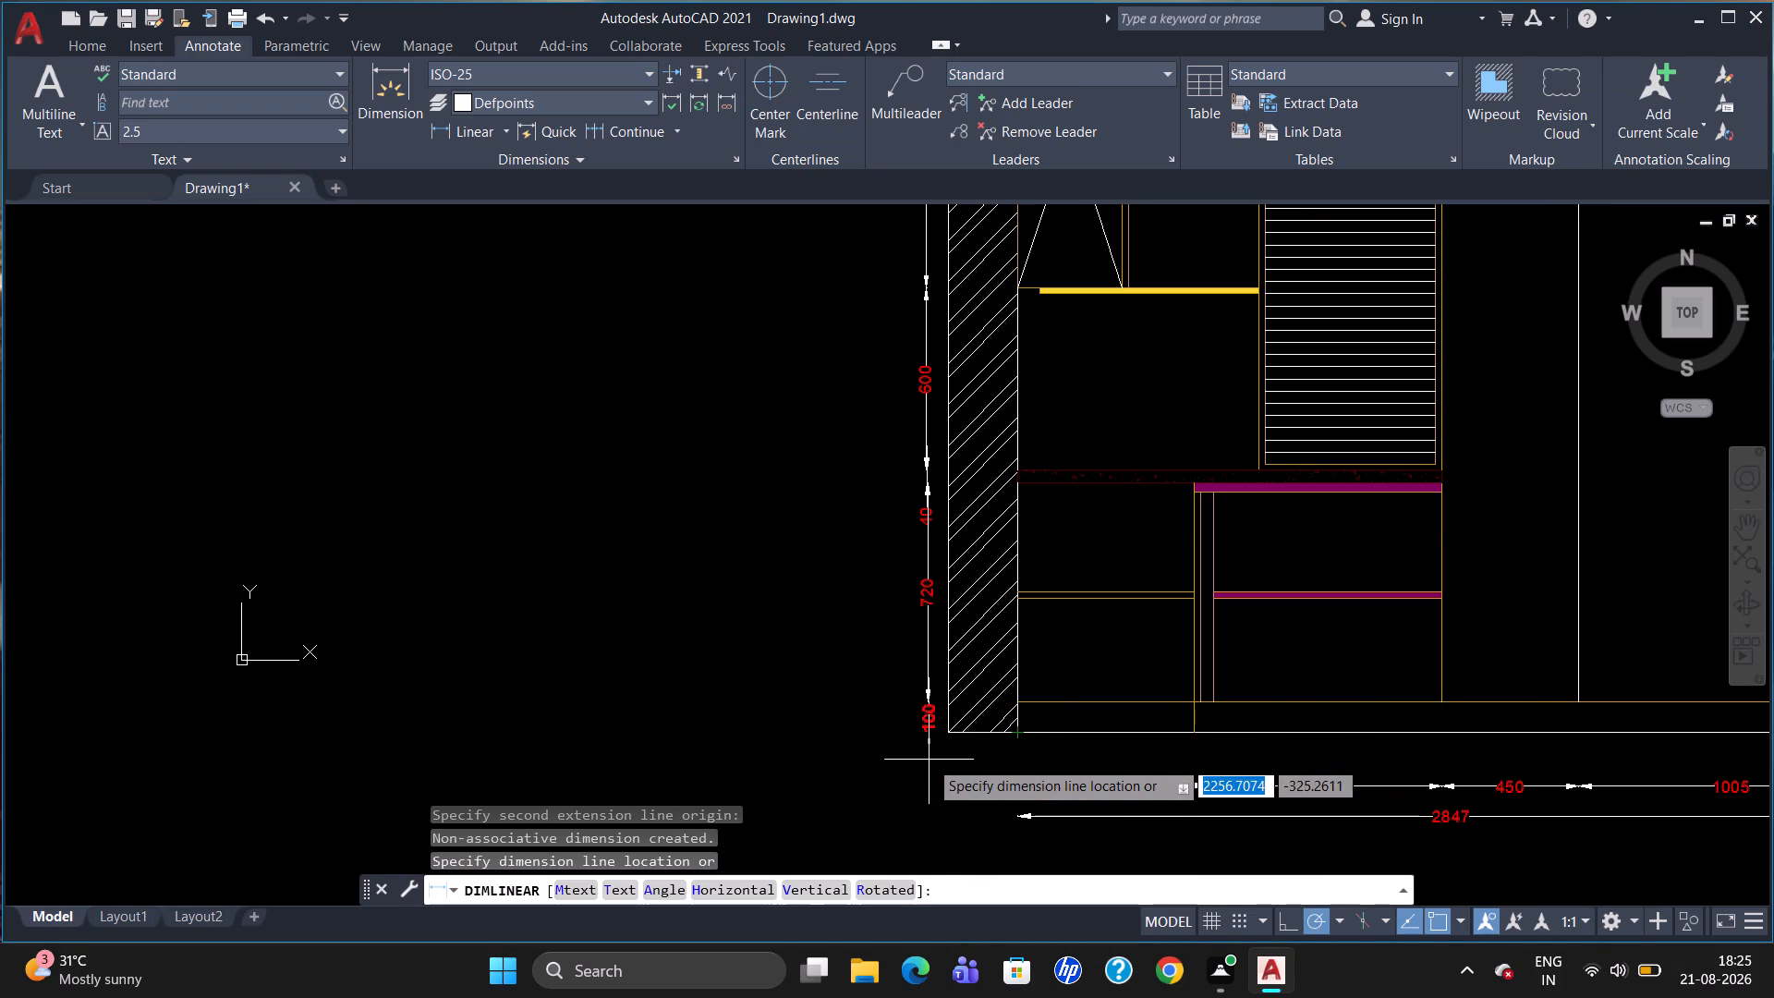
click(929, 760)
Add an overall vertical linear dimension from the speckled corner block's top corner to the wall's bottom corner, outside the chained dimensions.
scroll(1240, 566, down, 2)
scroll(1337, 456, up, 1)
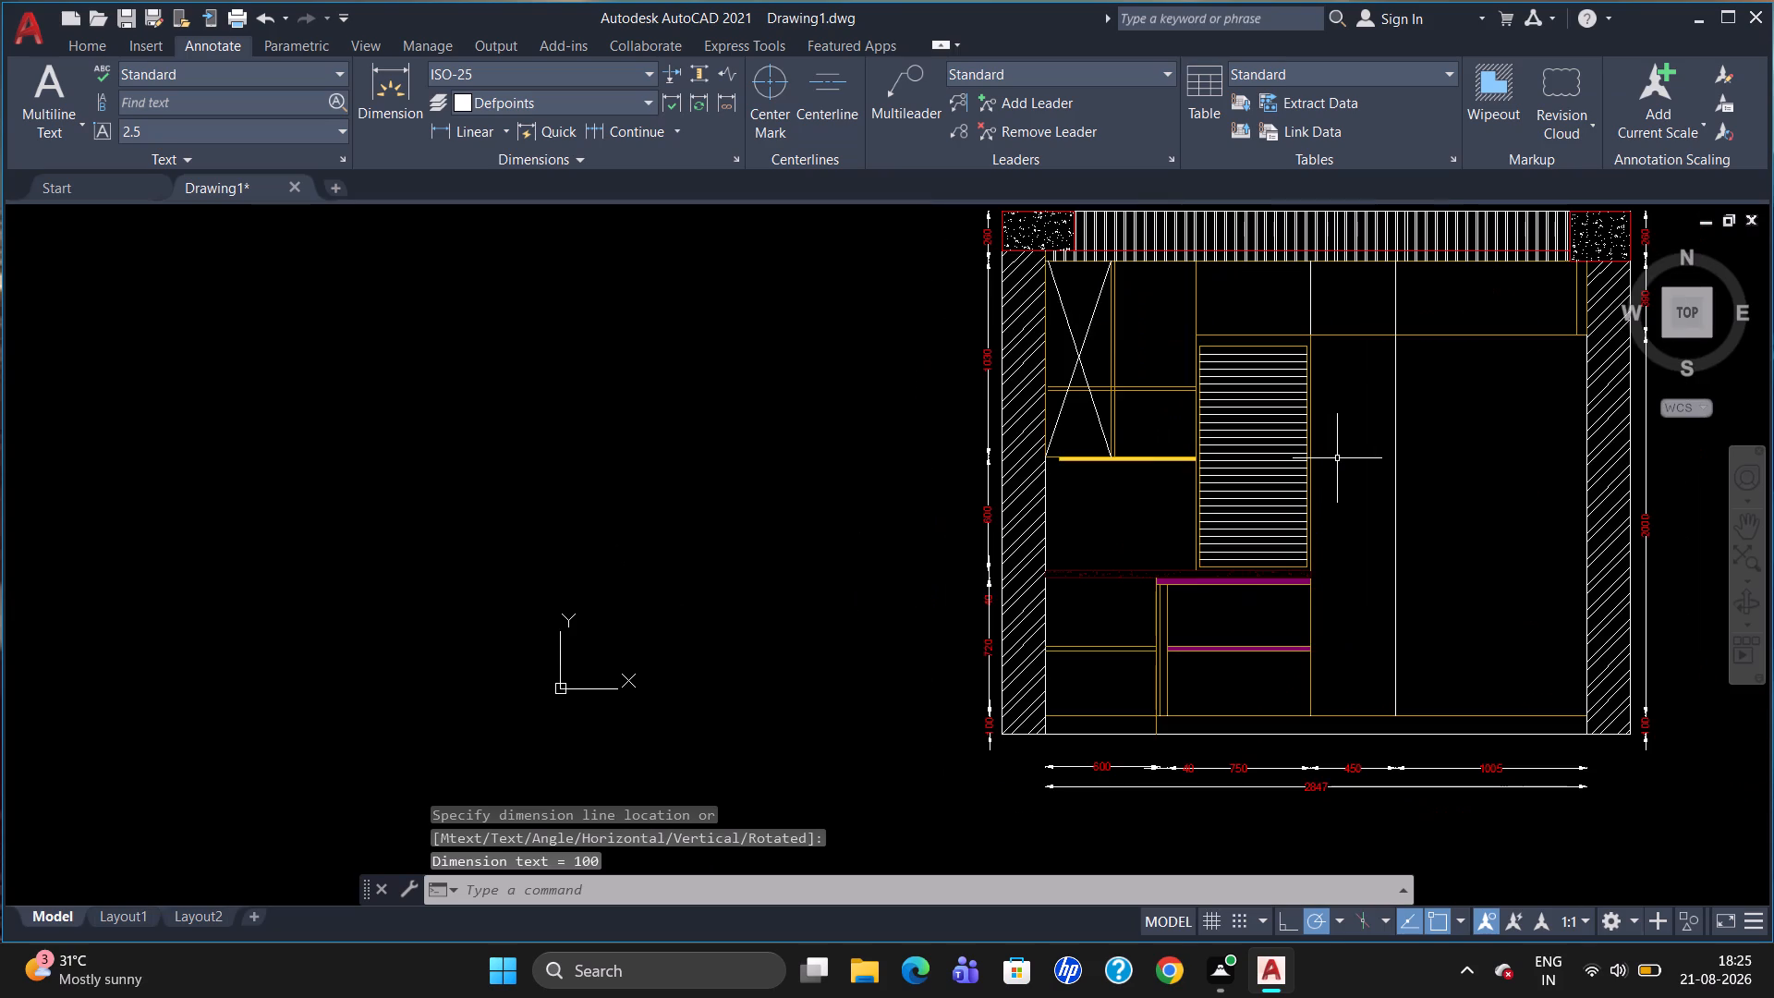
scroll(1331, 454, down, 1)
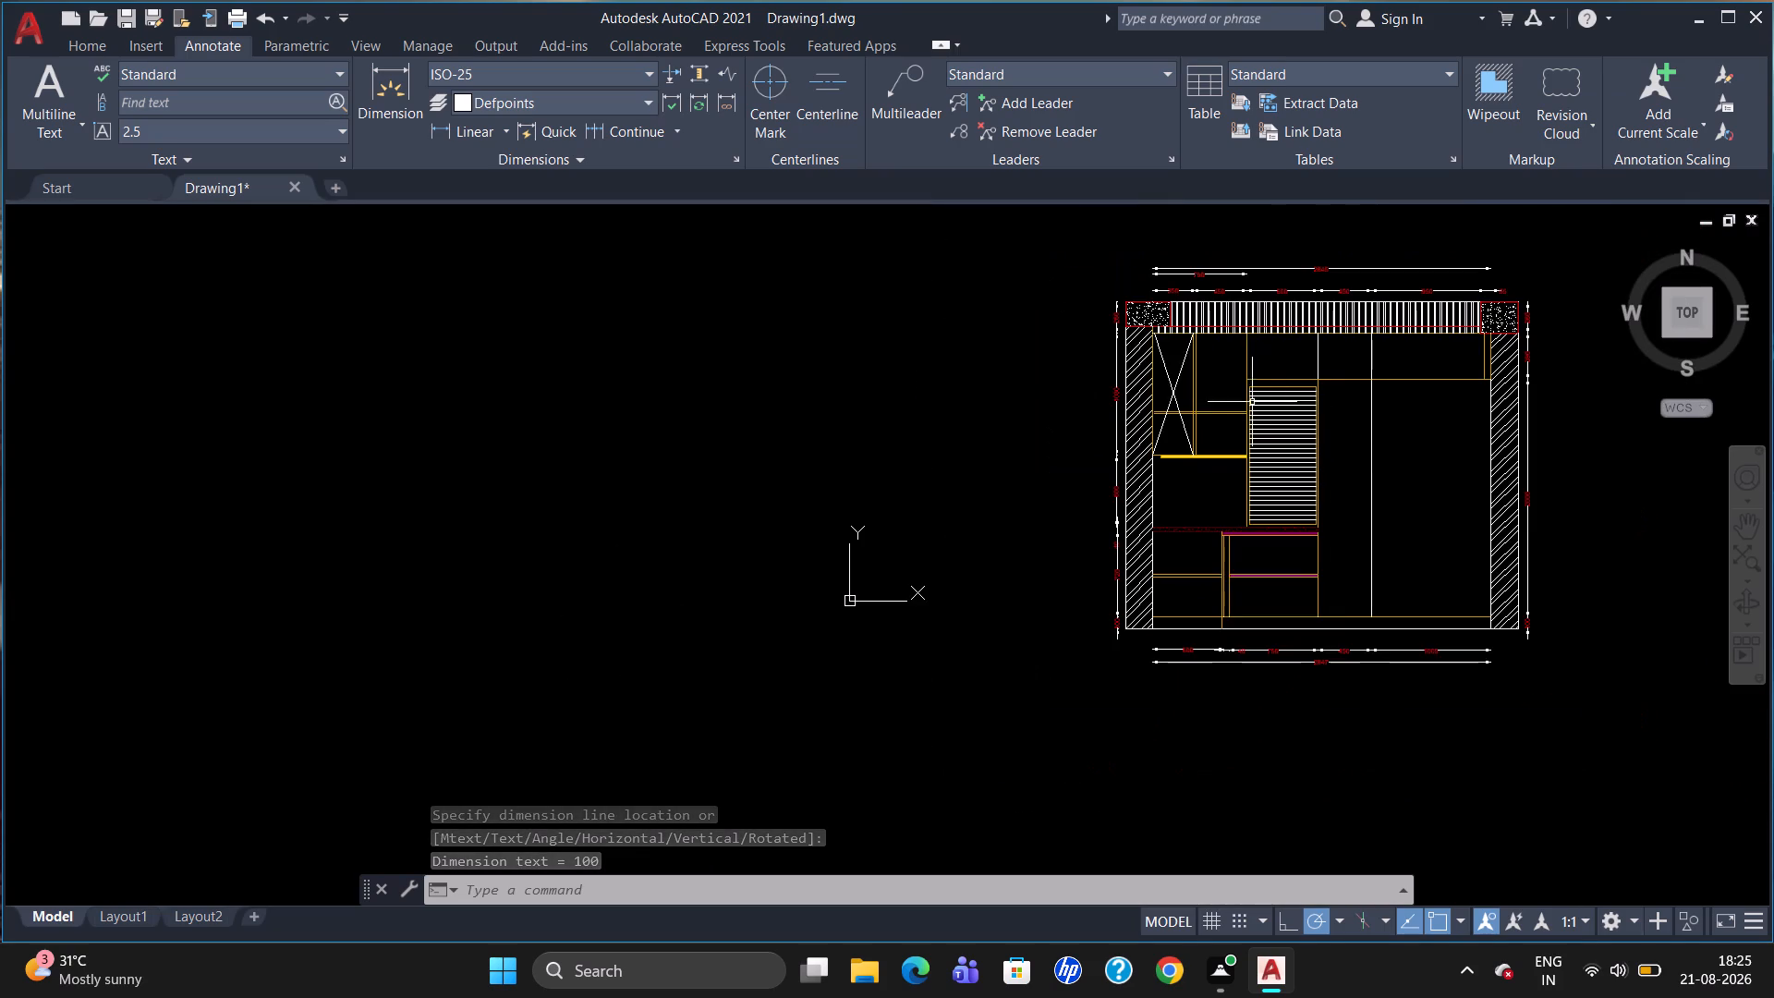
scroll(1203, 384, up, 1)
text(DLI)
key(Return)
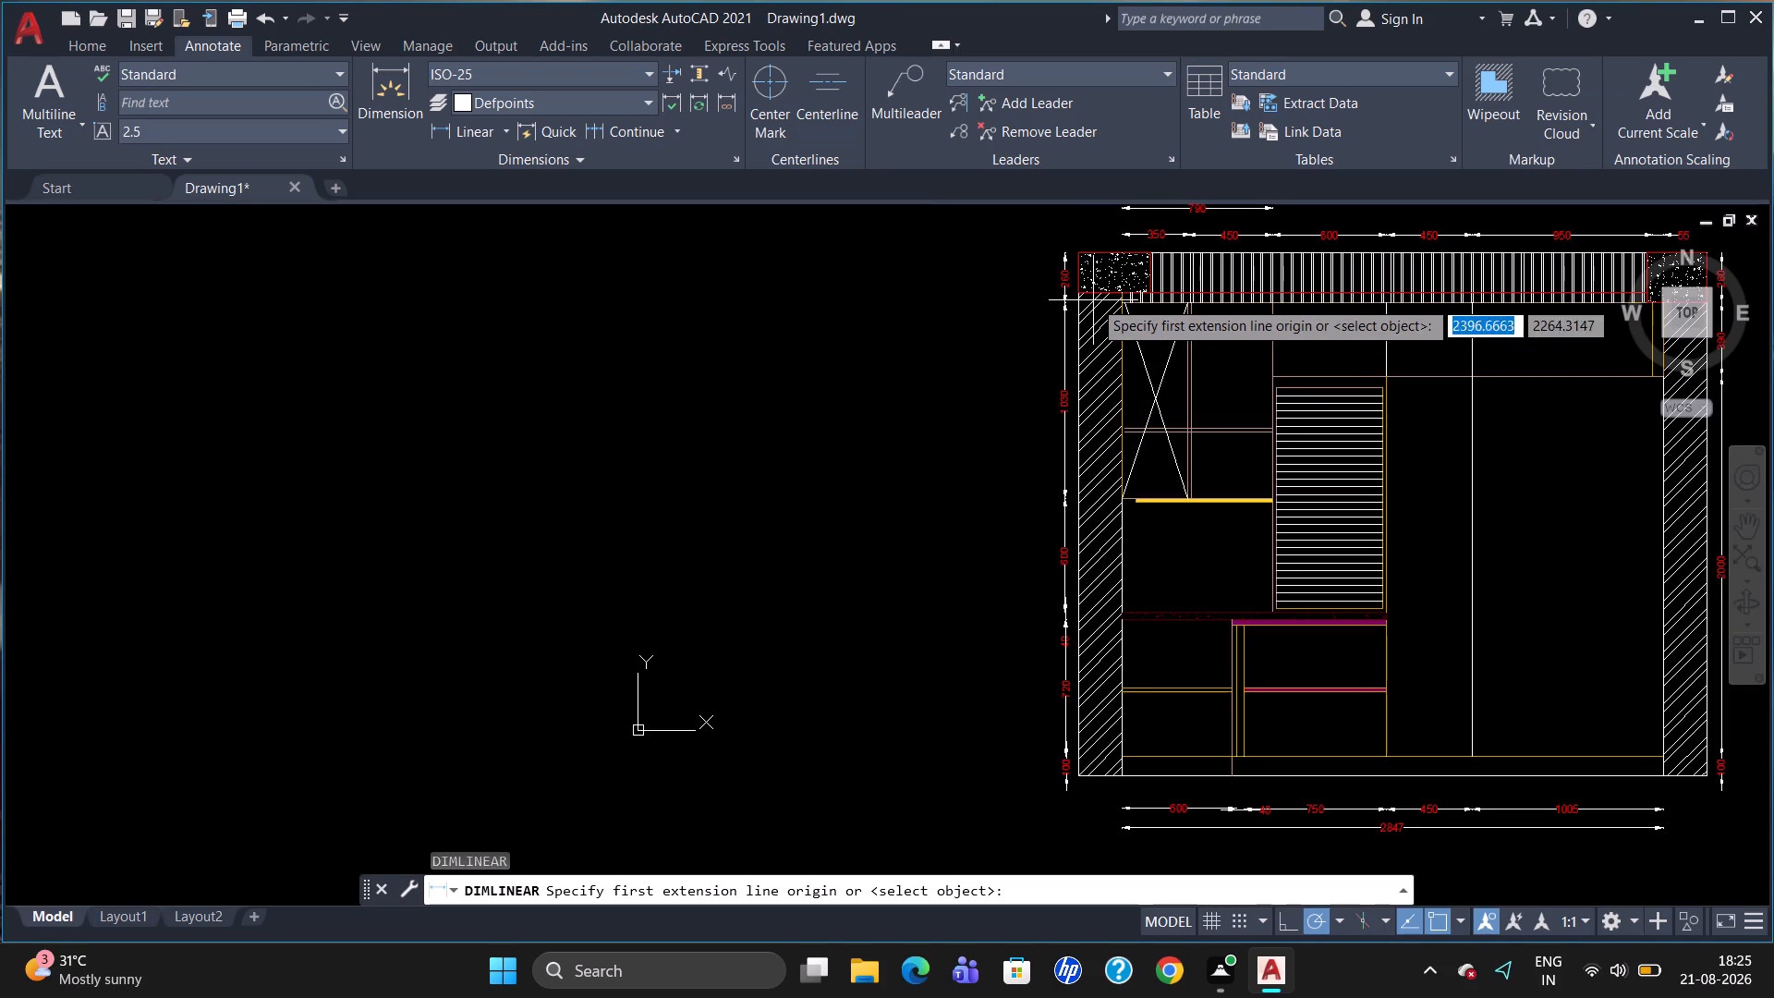
click(1076, 245)
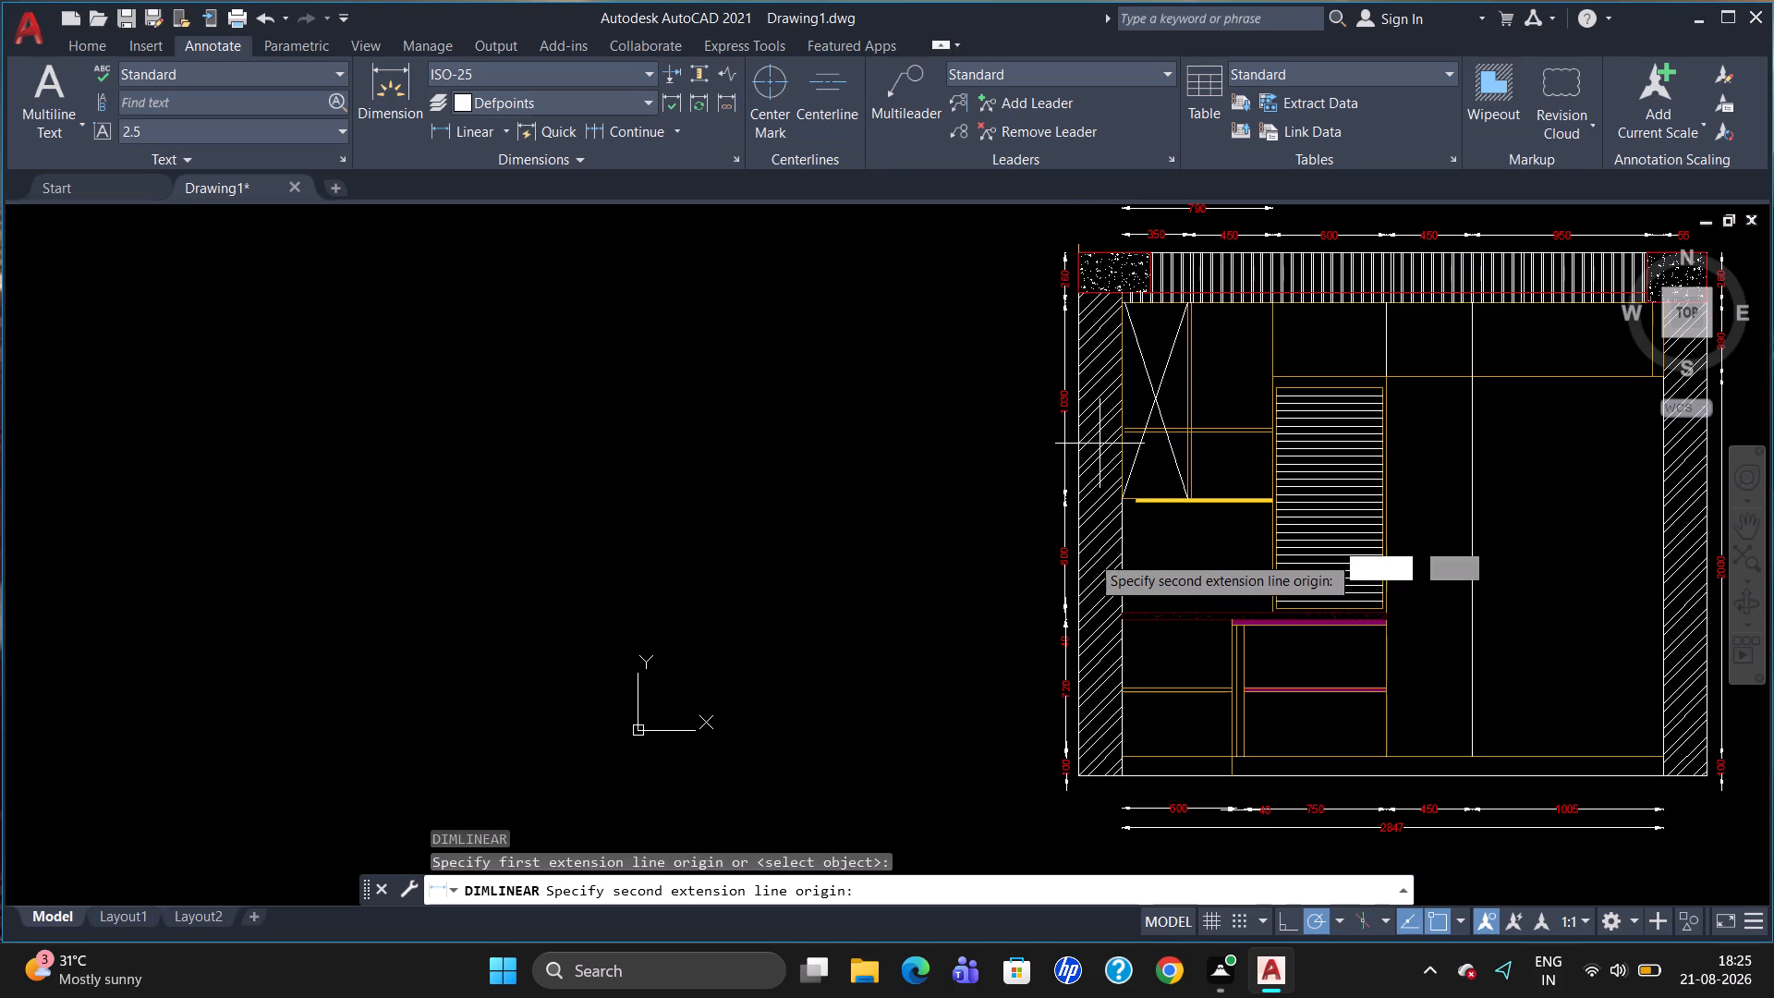
click(1084, 773)
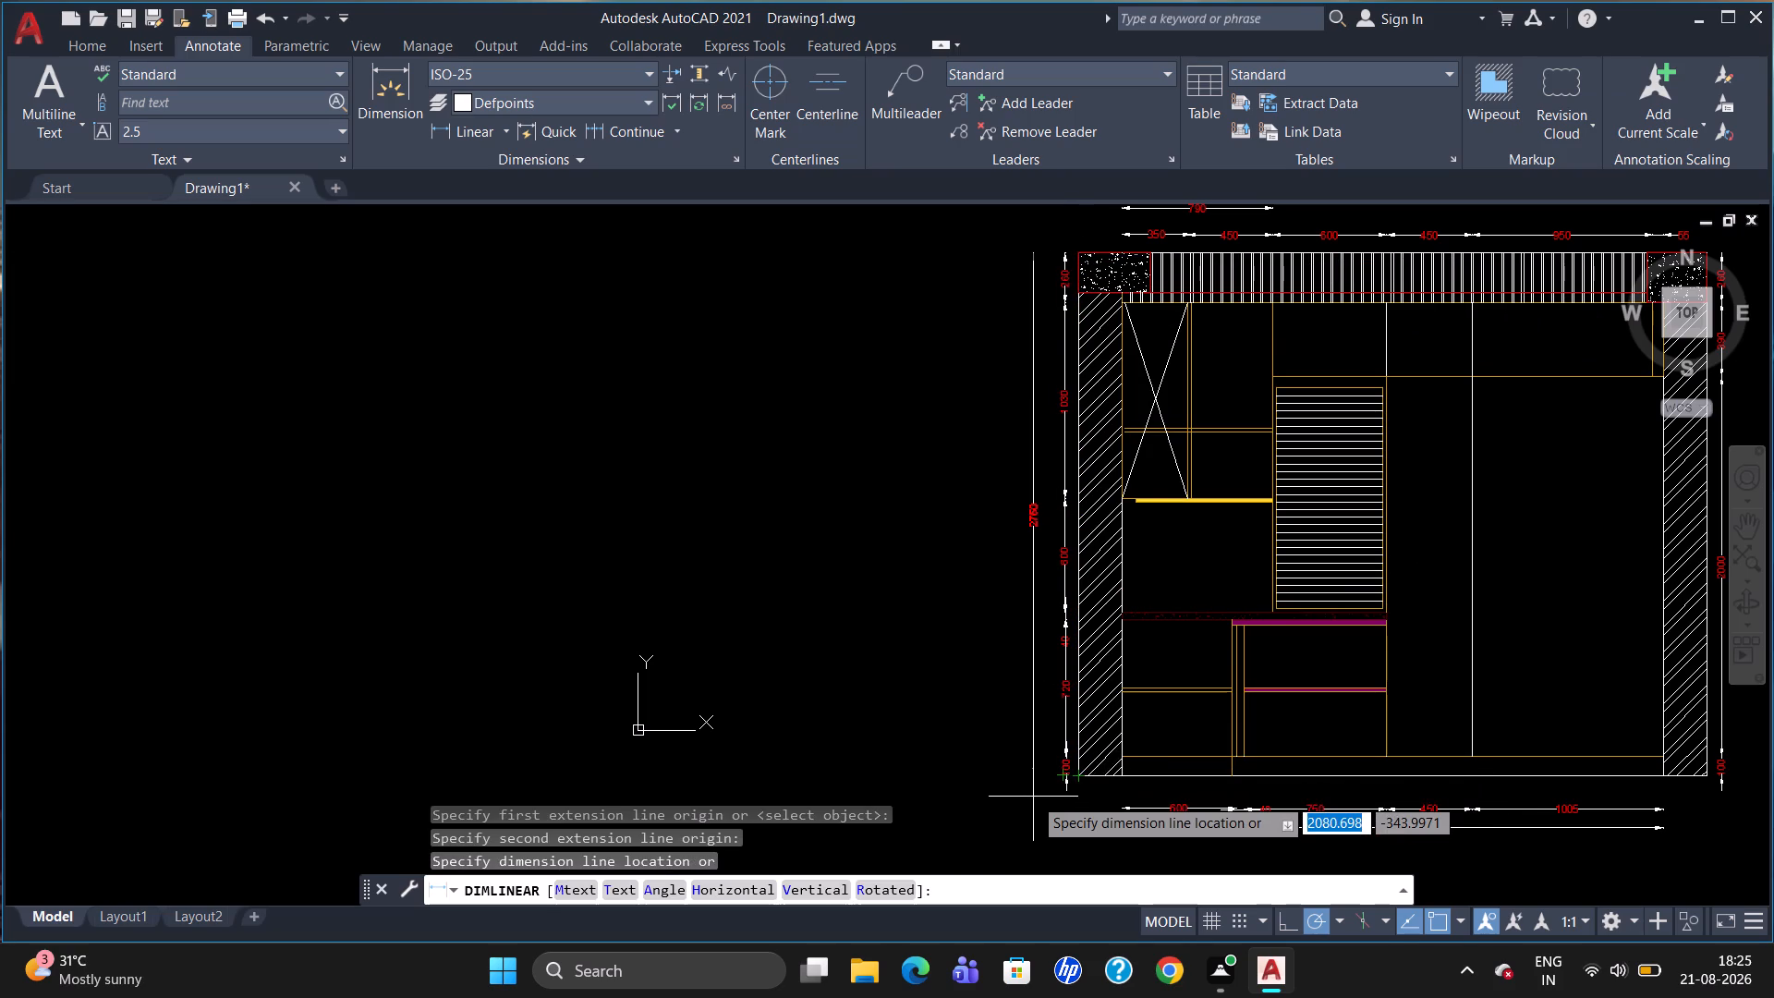
click(1033, 797)
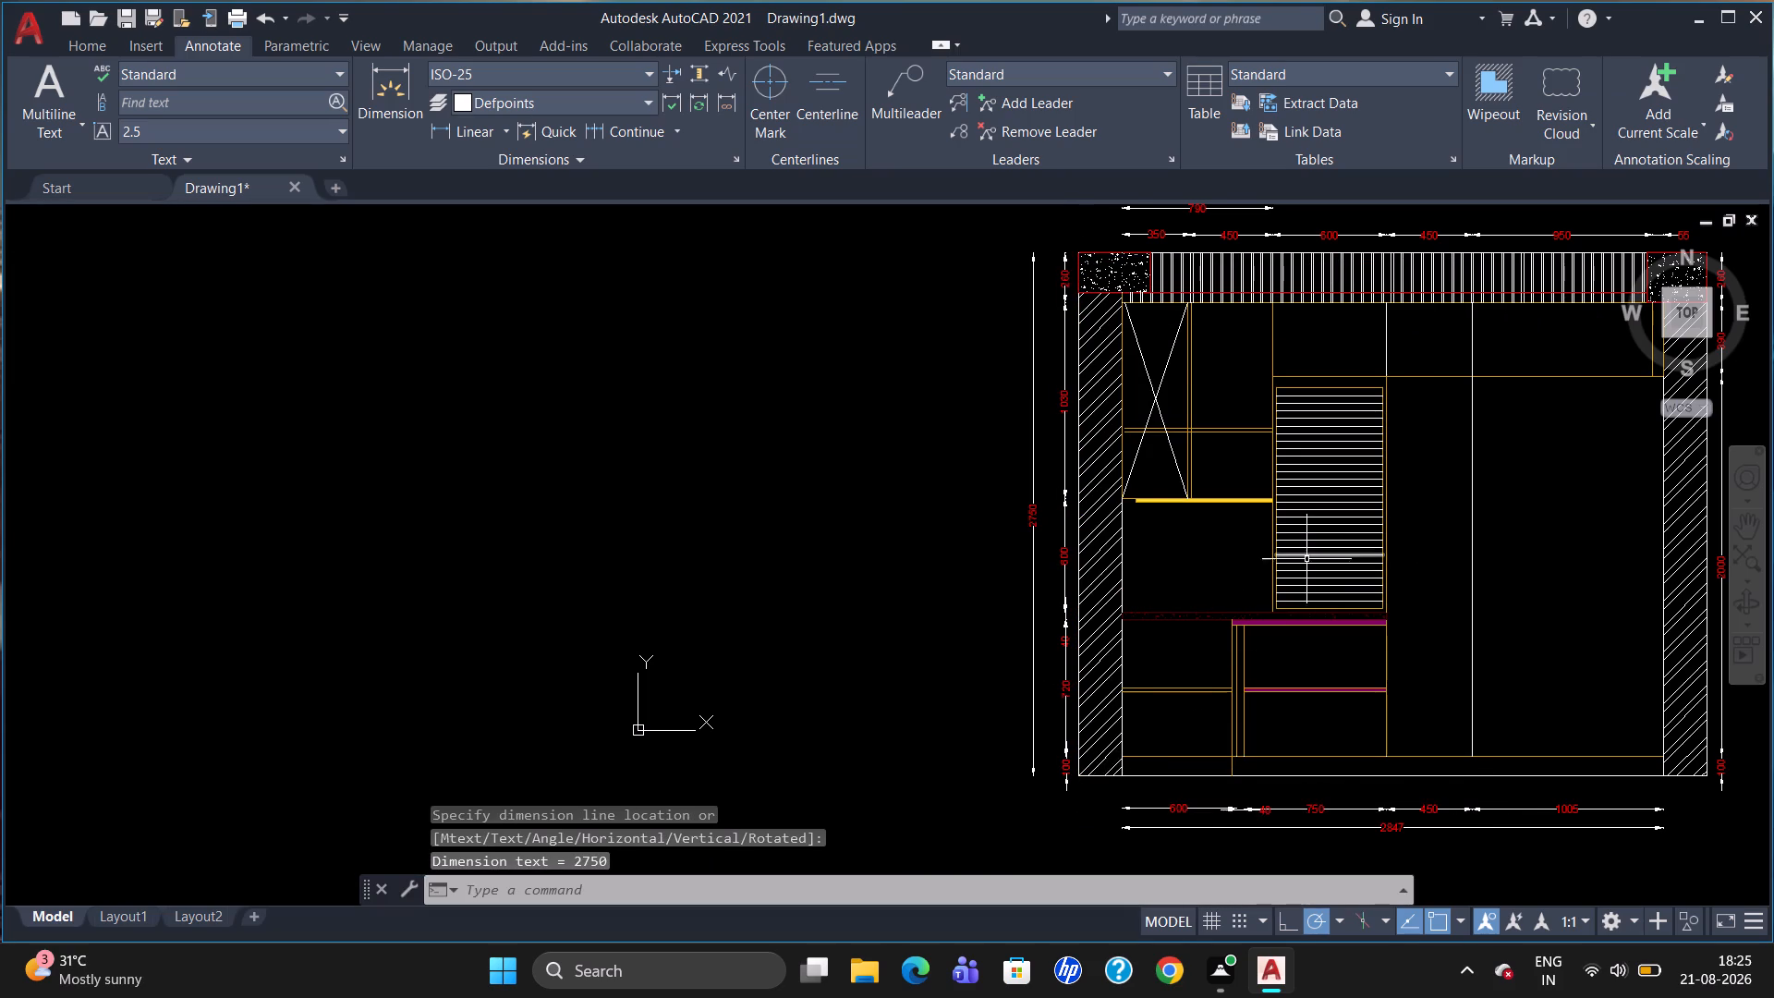
Draw a small box outline about 20 wide on the Defpoints layer, at the magenta strip's free end under the speckled counter, matching the strip's thickness.
scroll(1305, 571, down, 1)
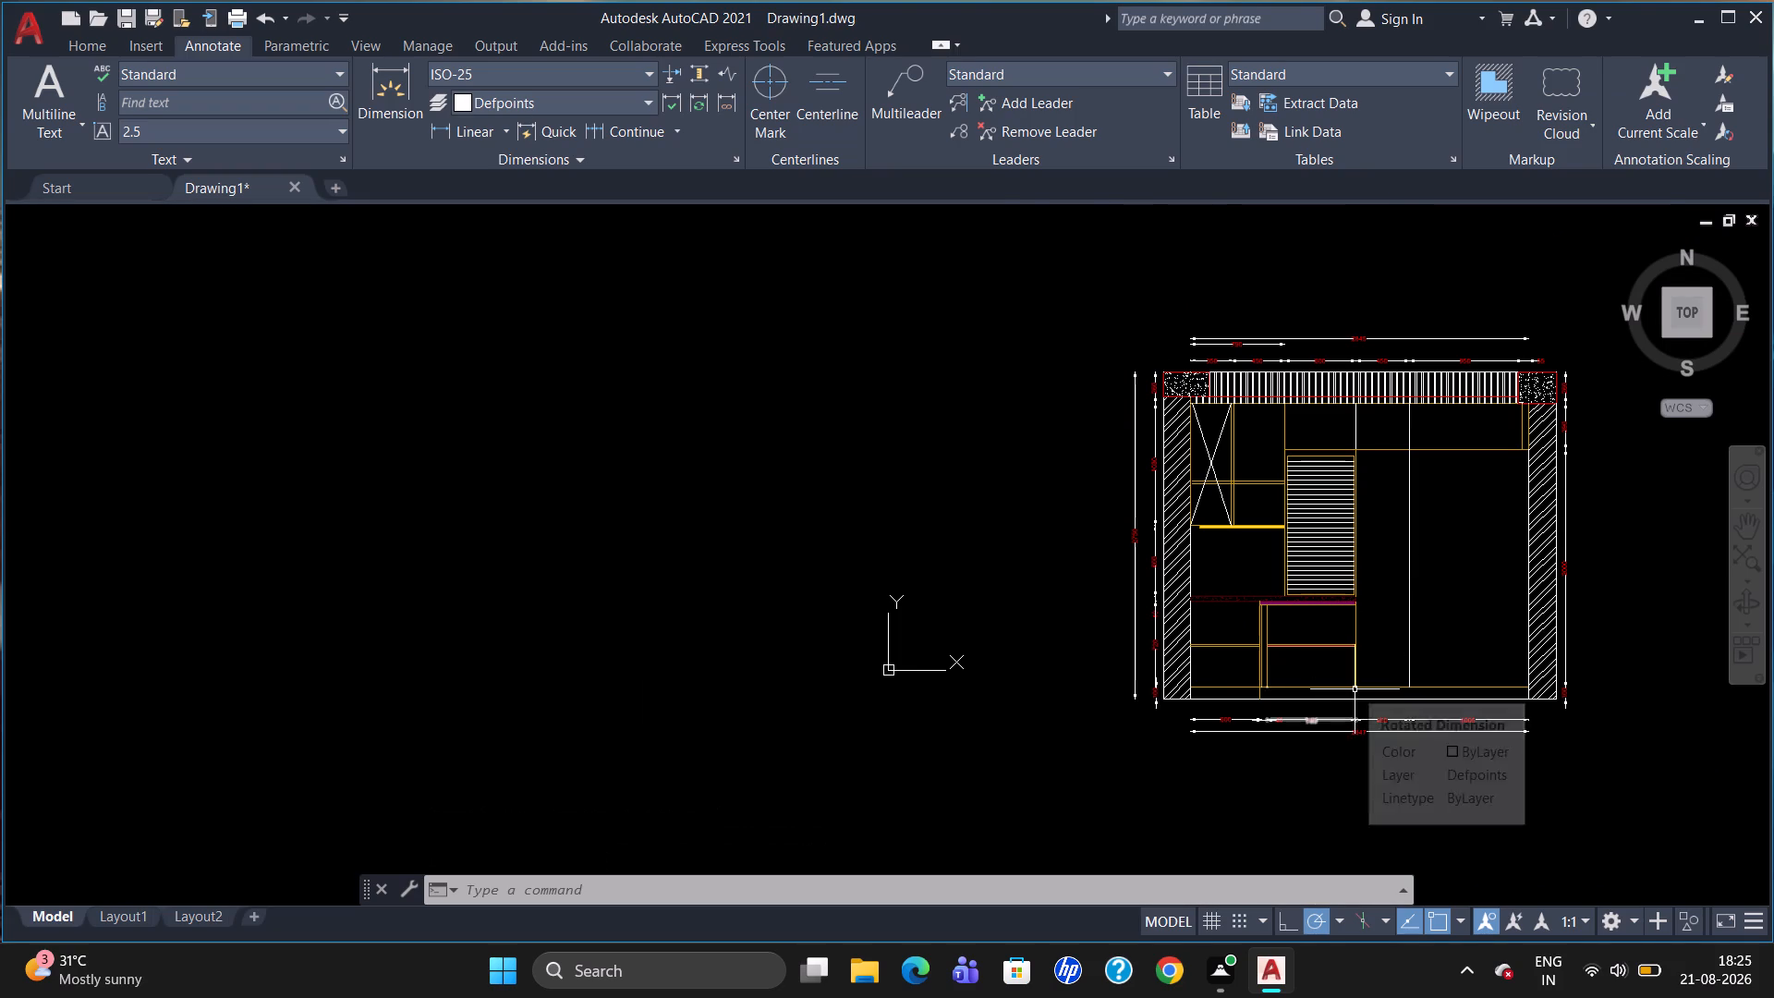
scroll(1355, 689, up, 1)
scroll(1240, 650, up, 1)
scroll(1145, 565, up, 1)
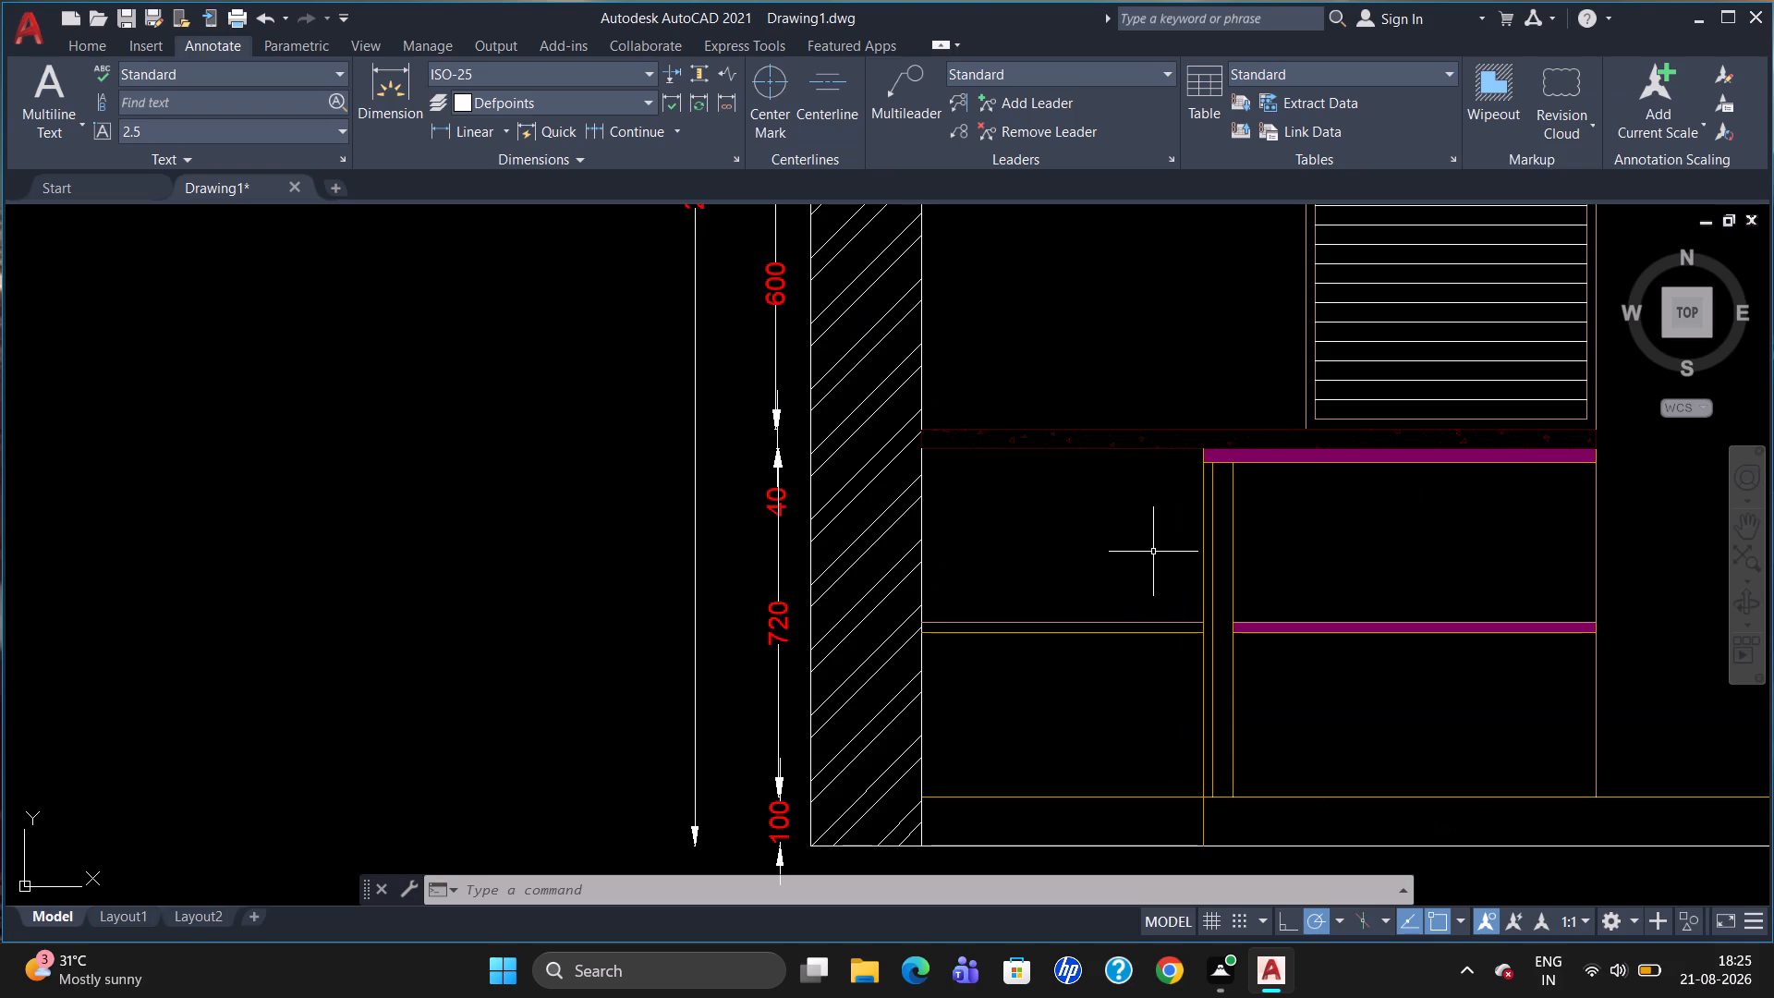
key(l)
key(Return)
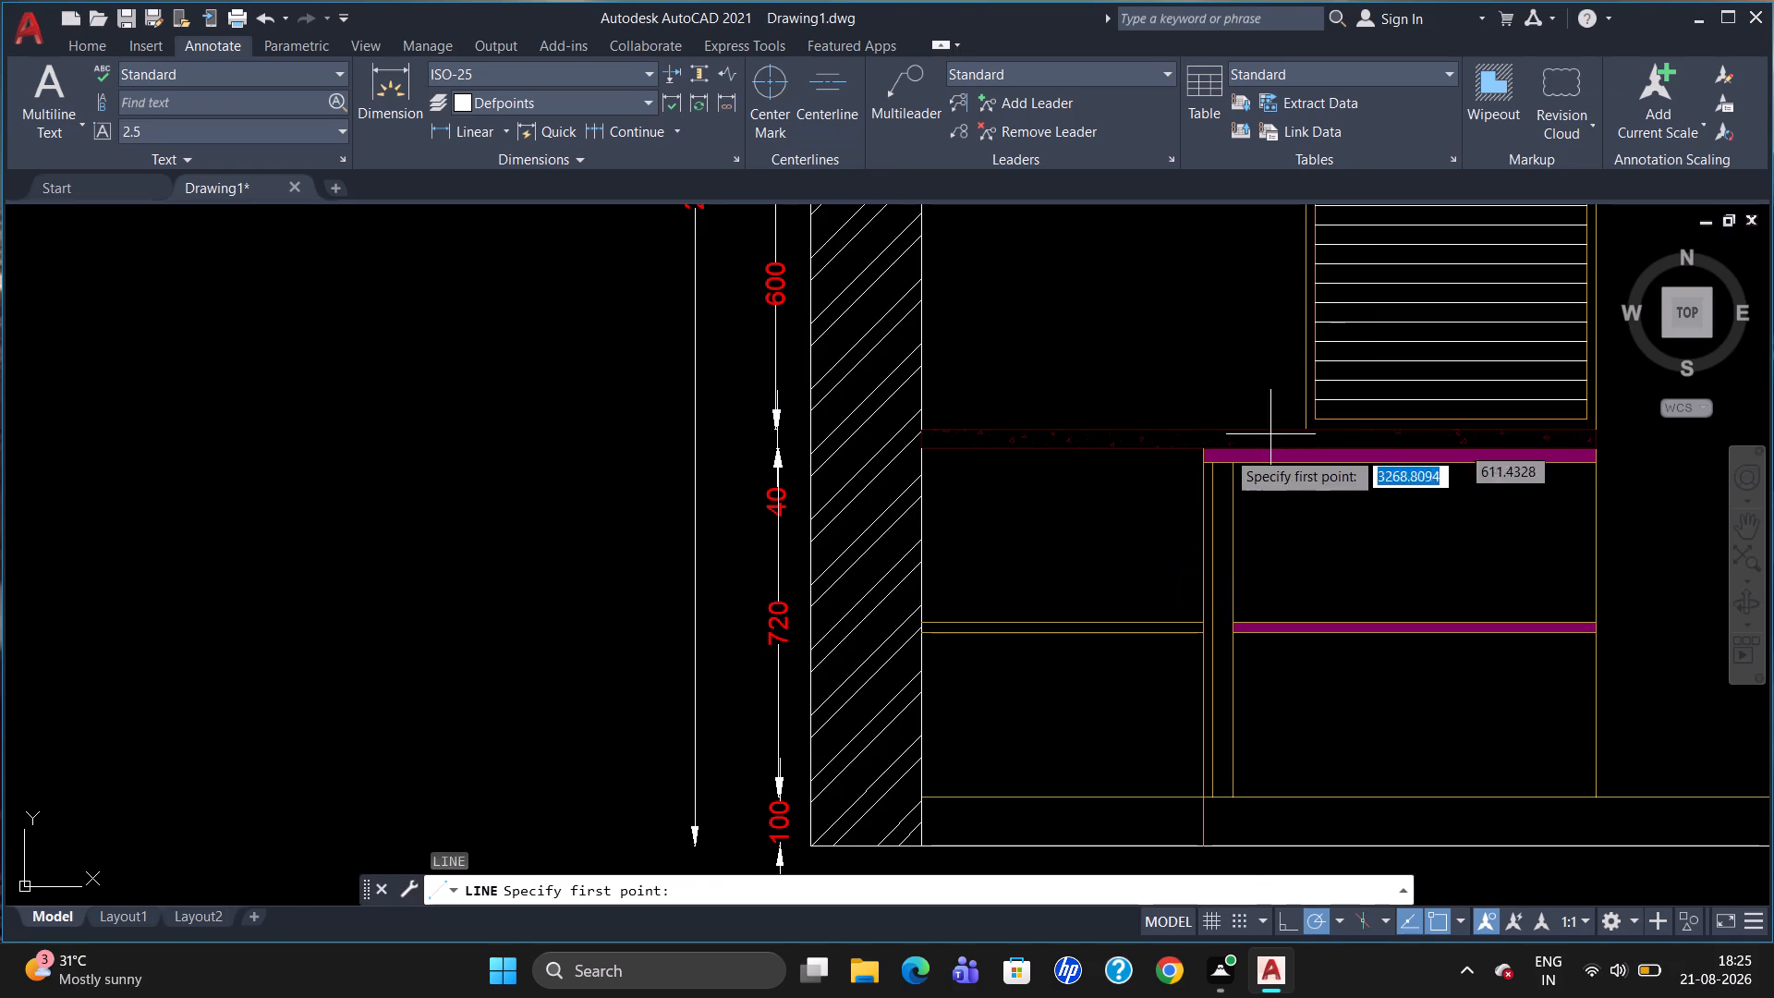
scroll(1220, 447, up, 2)
click(1174, 451)
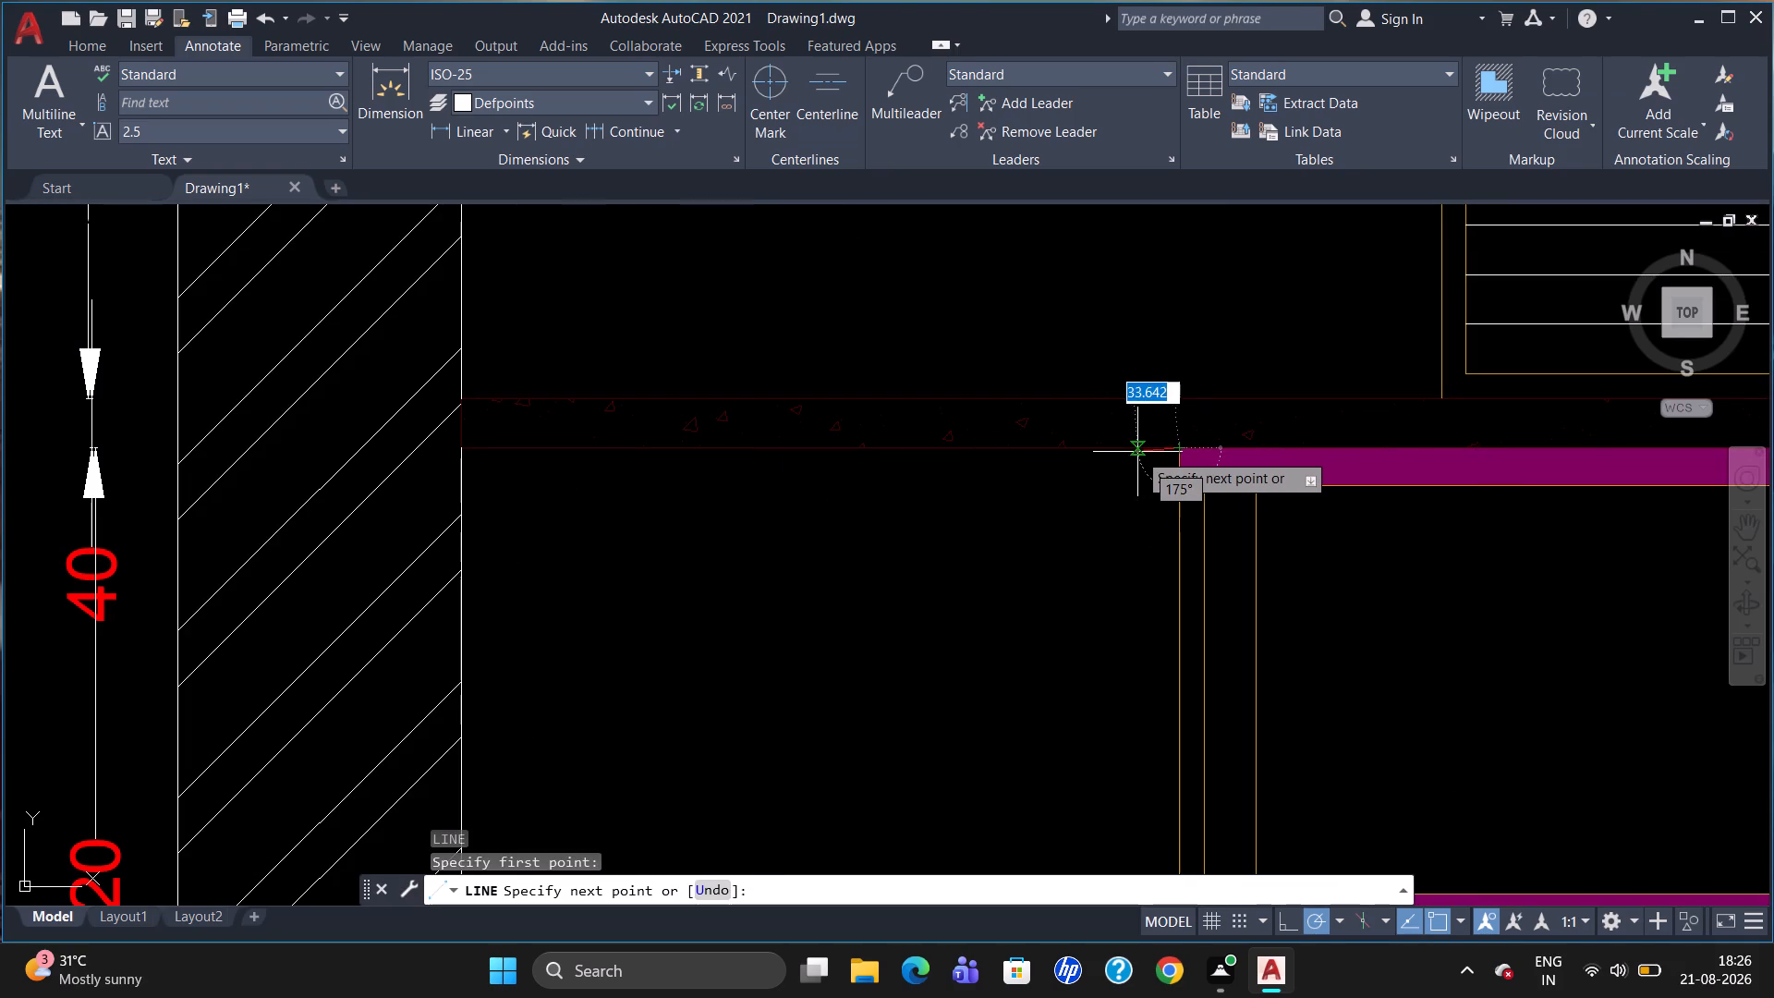
click(67, 47)
click(967, 67)
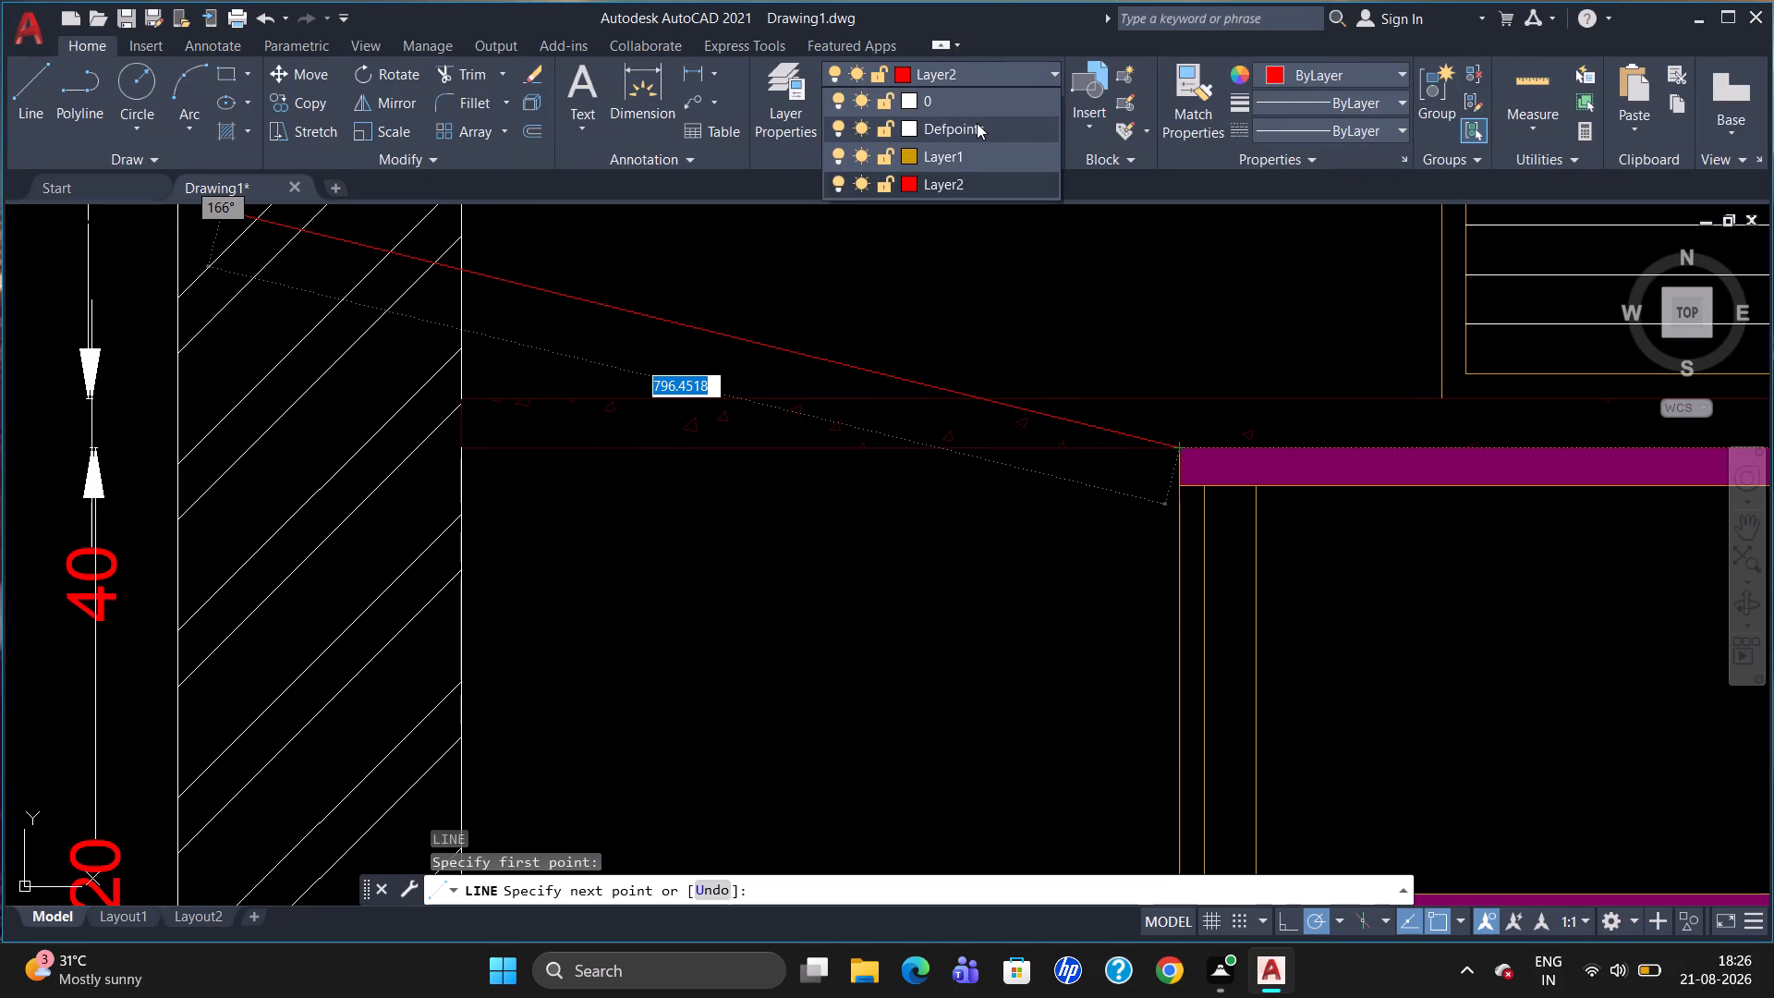
click(978, 123)
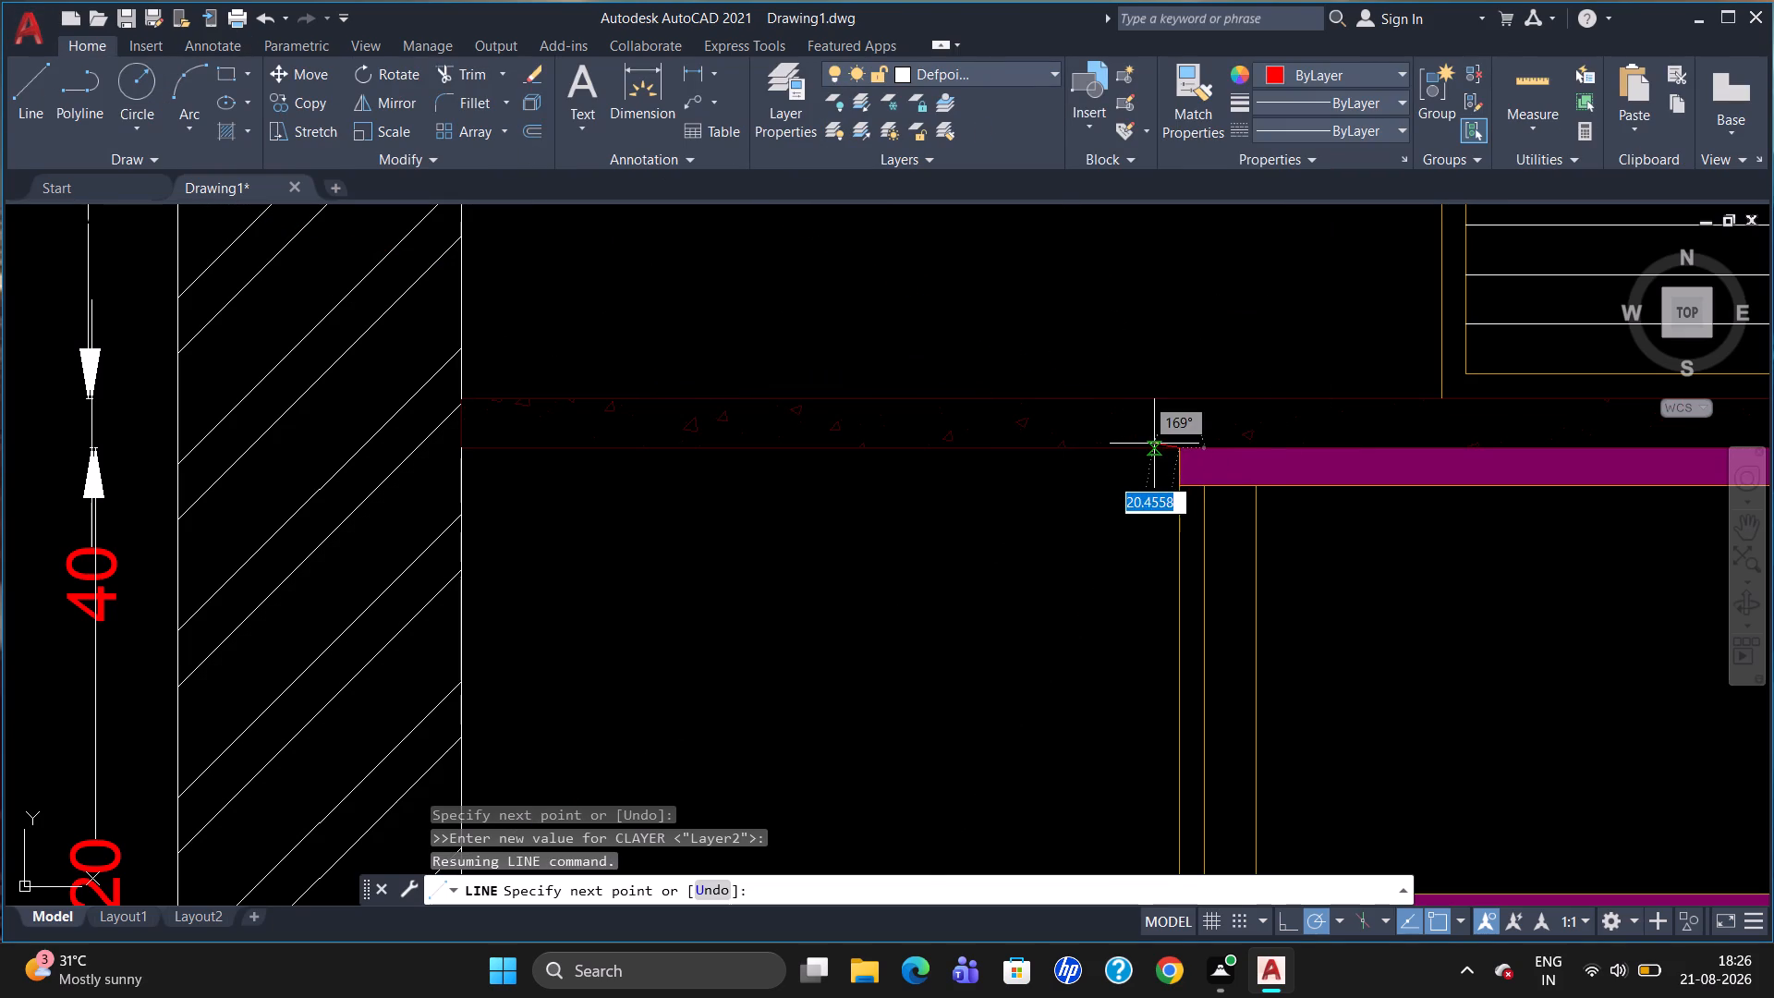
click(1155, 448)
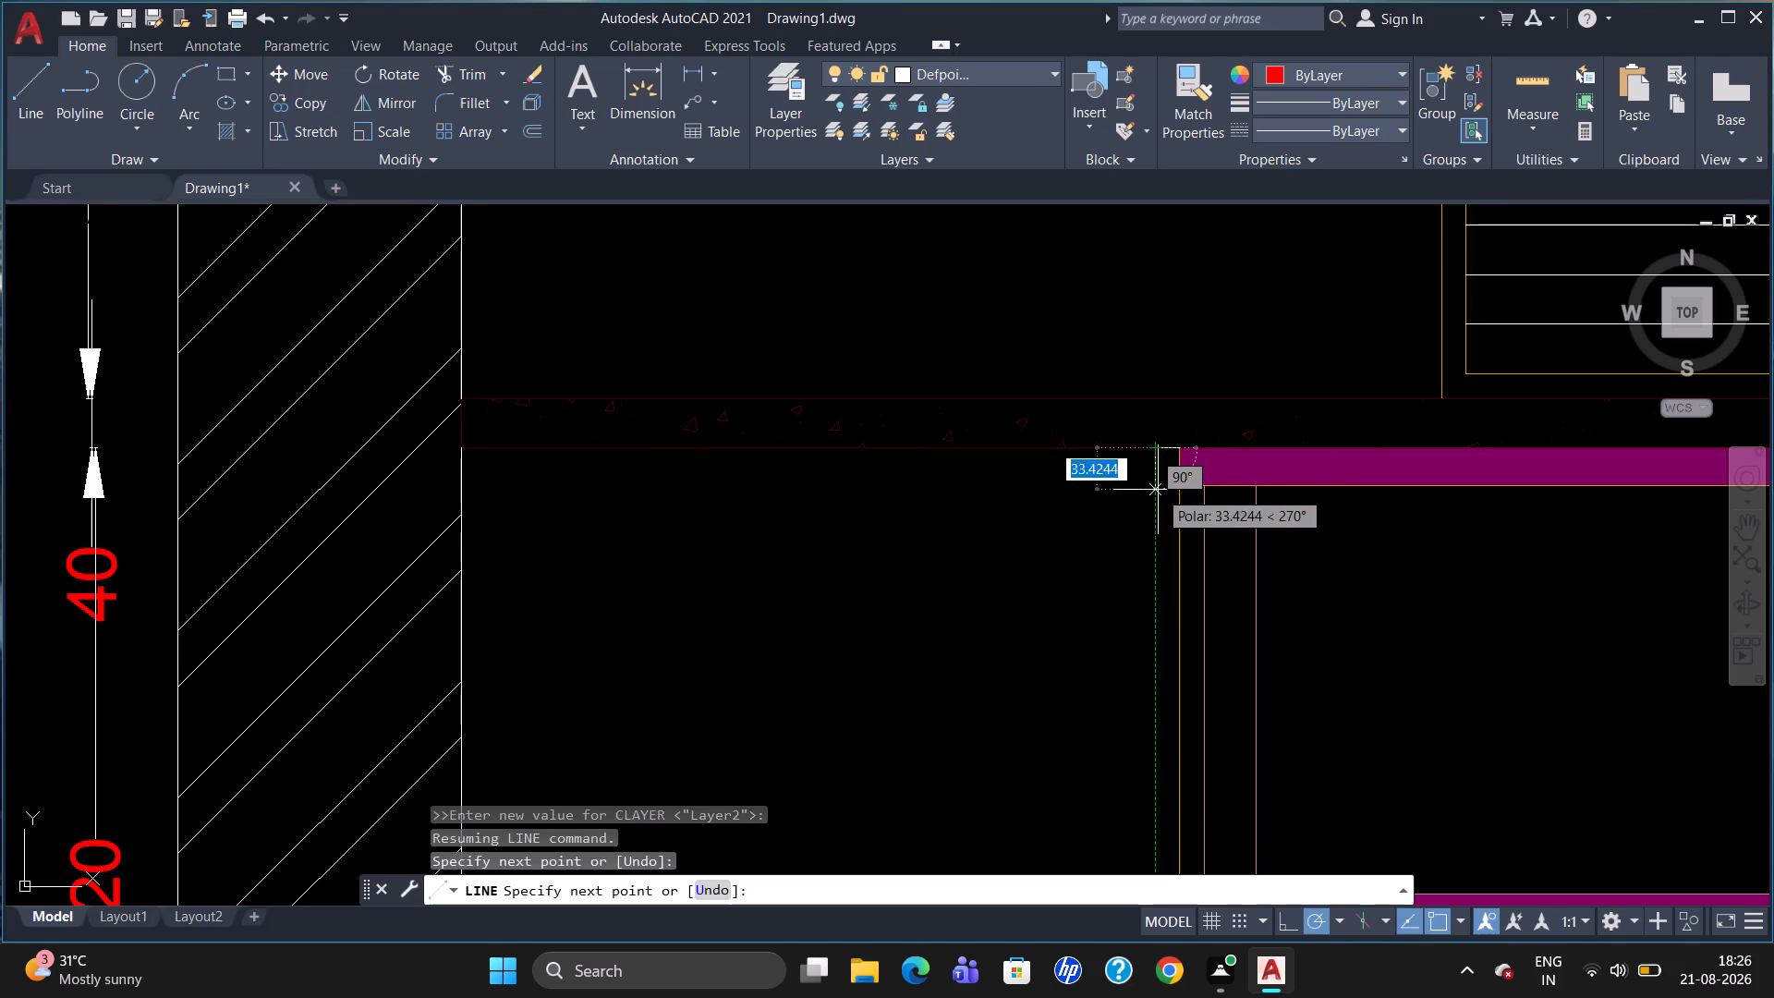
click(1156, 486)
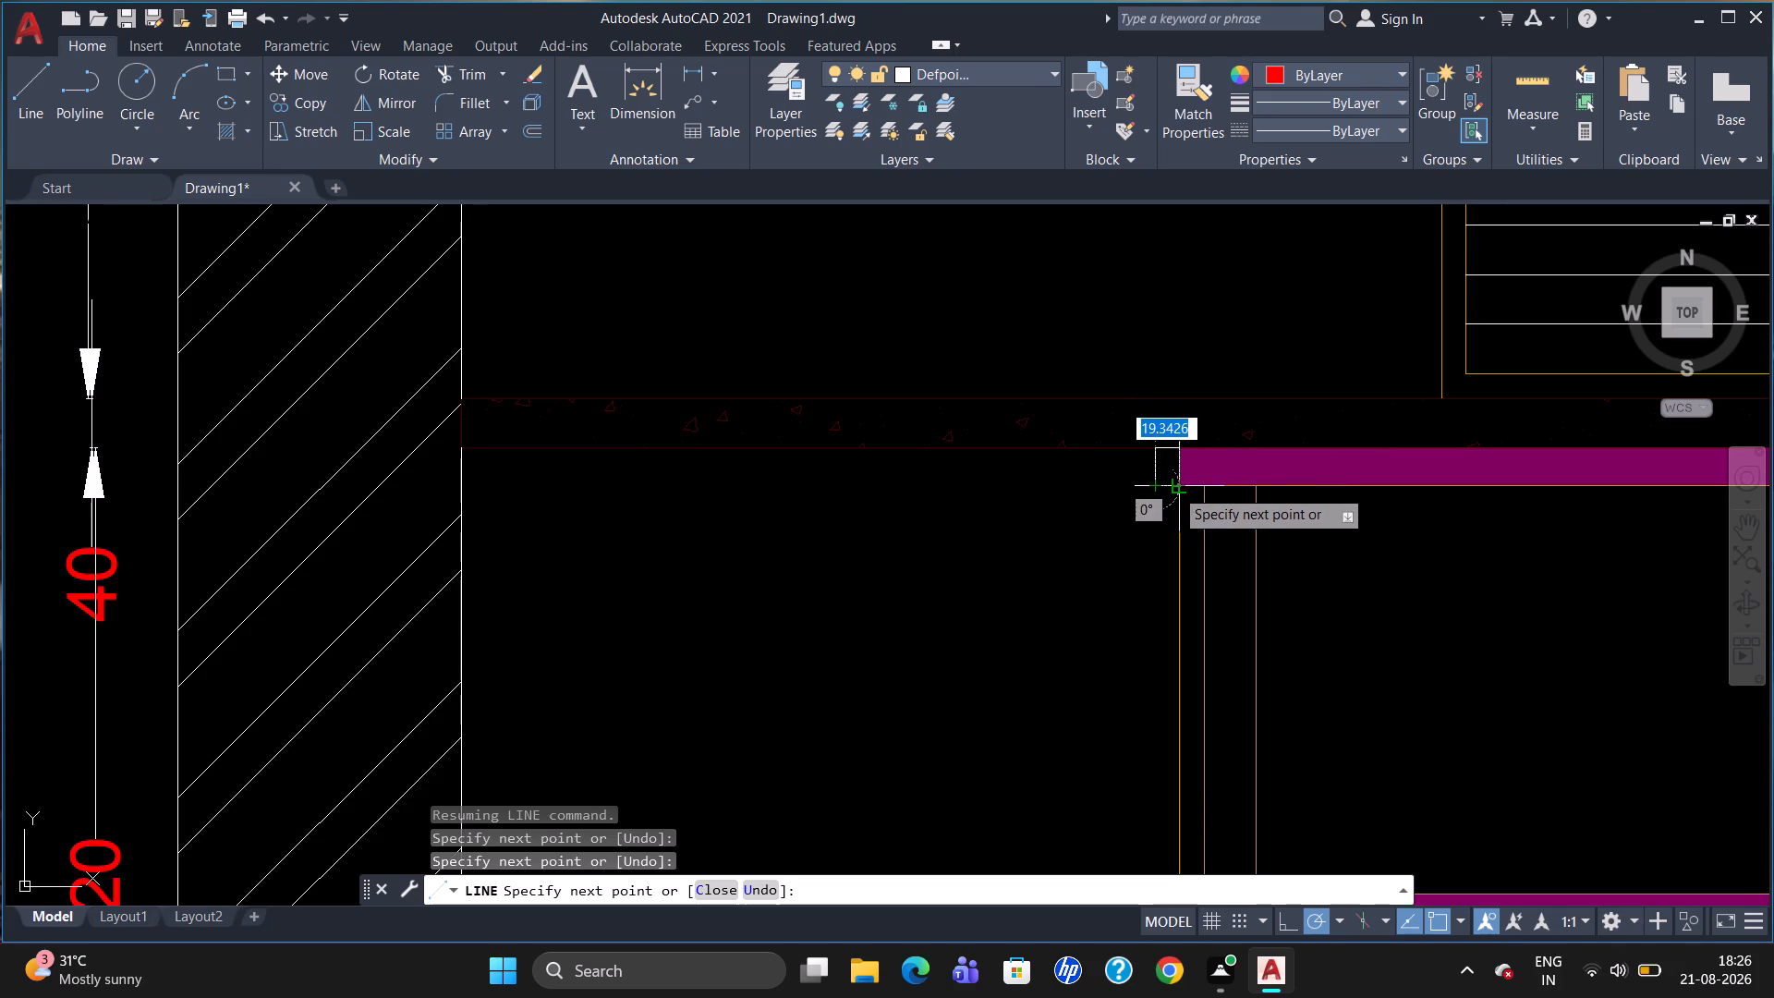
click(1178, 484)
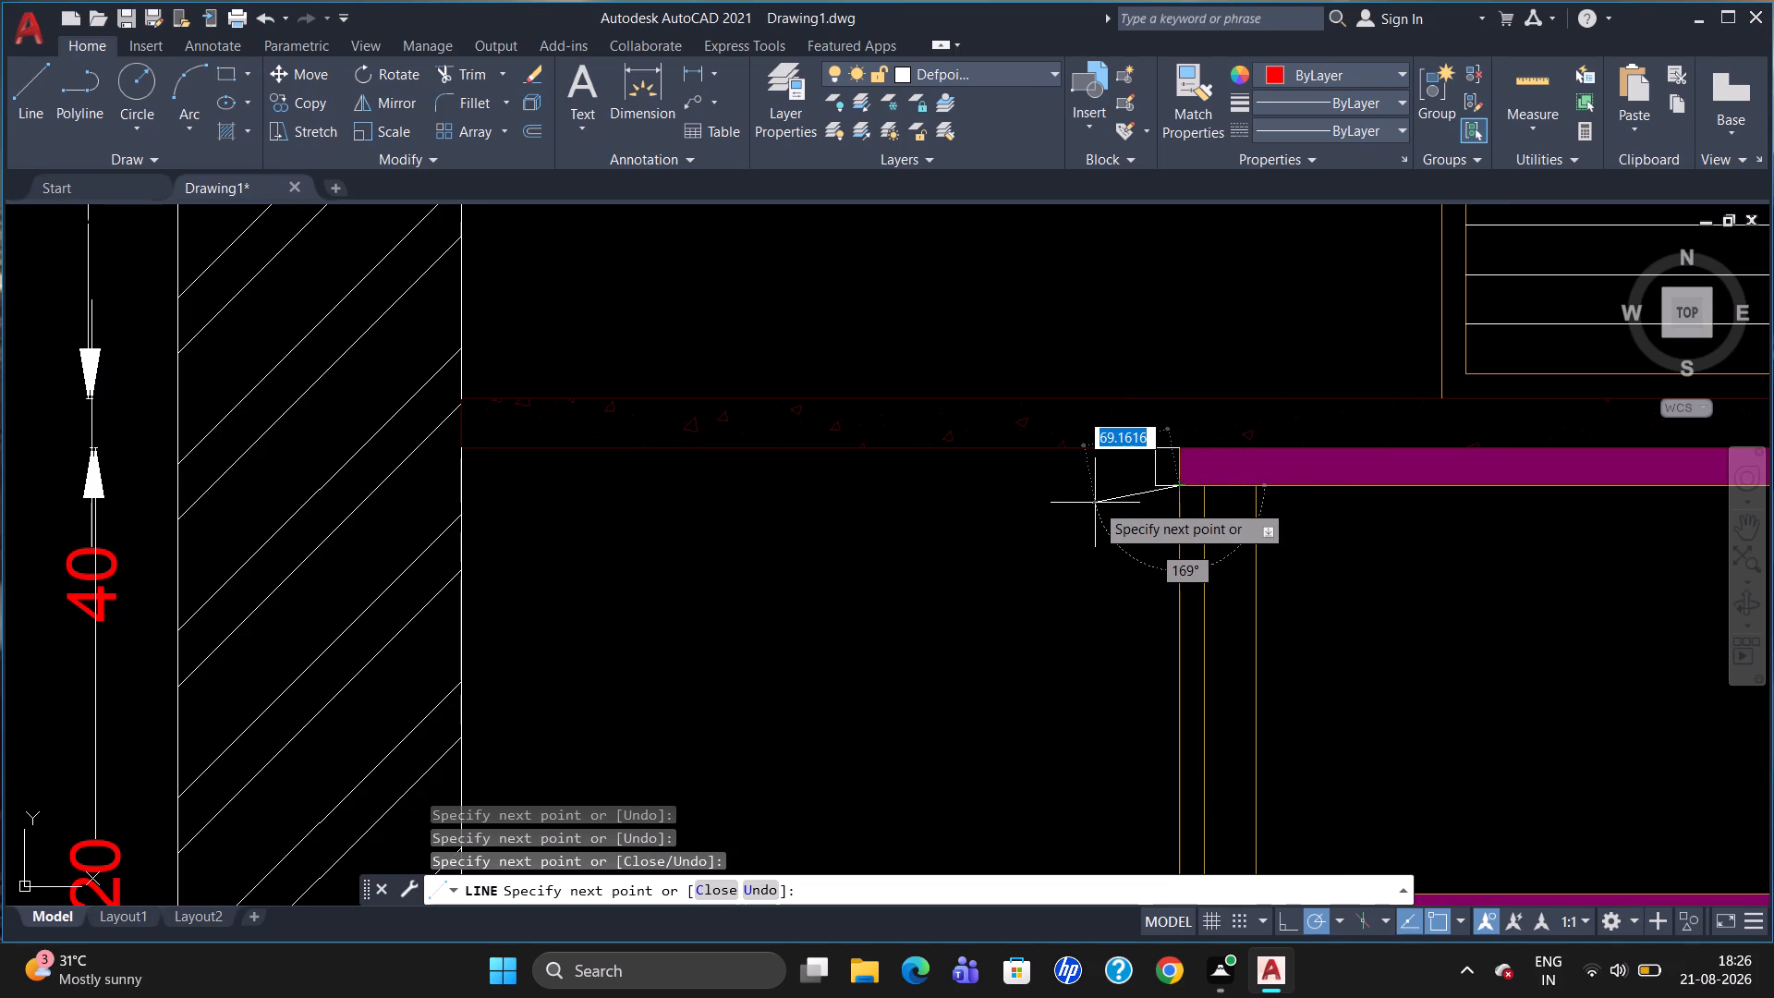
key(Escape)
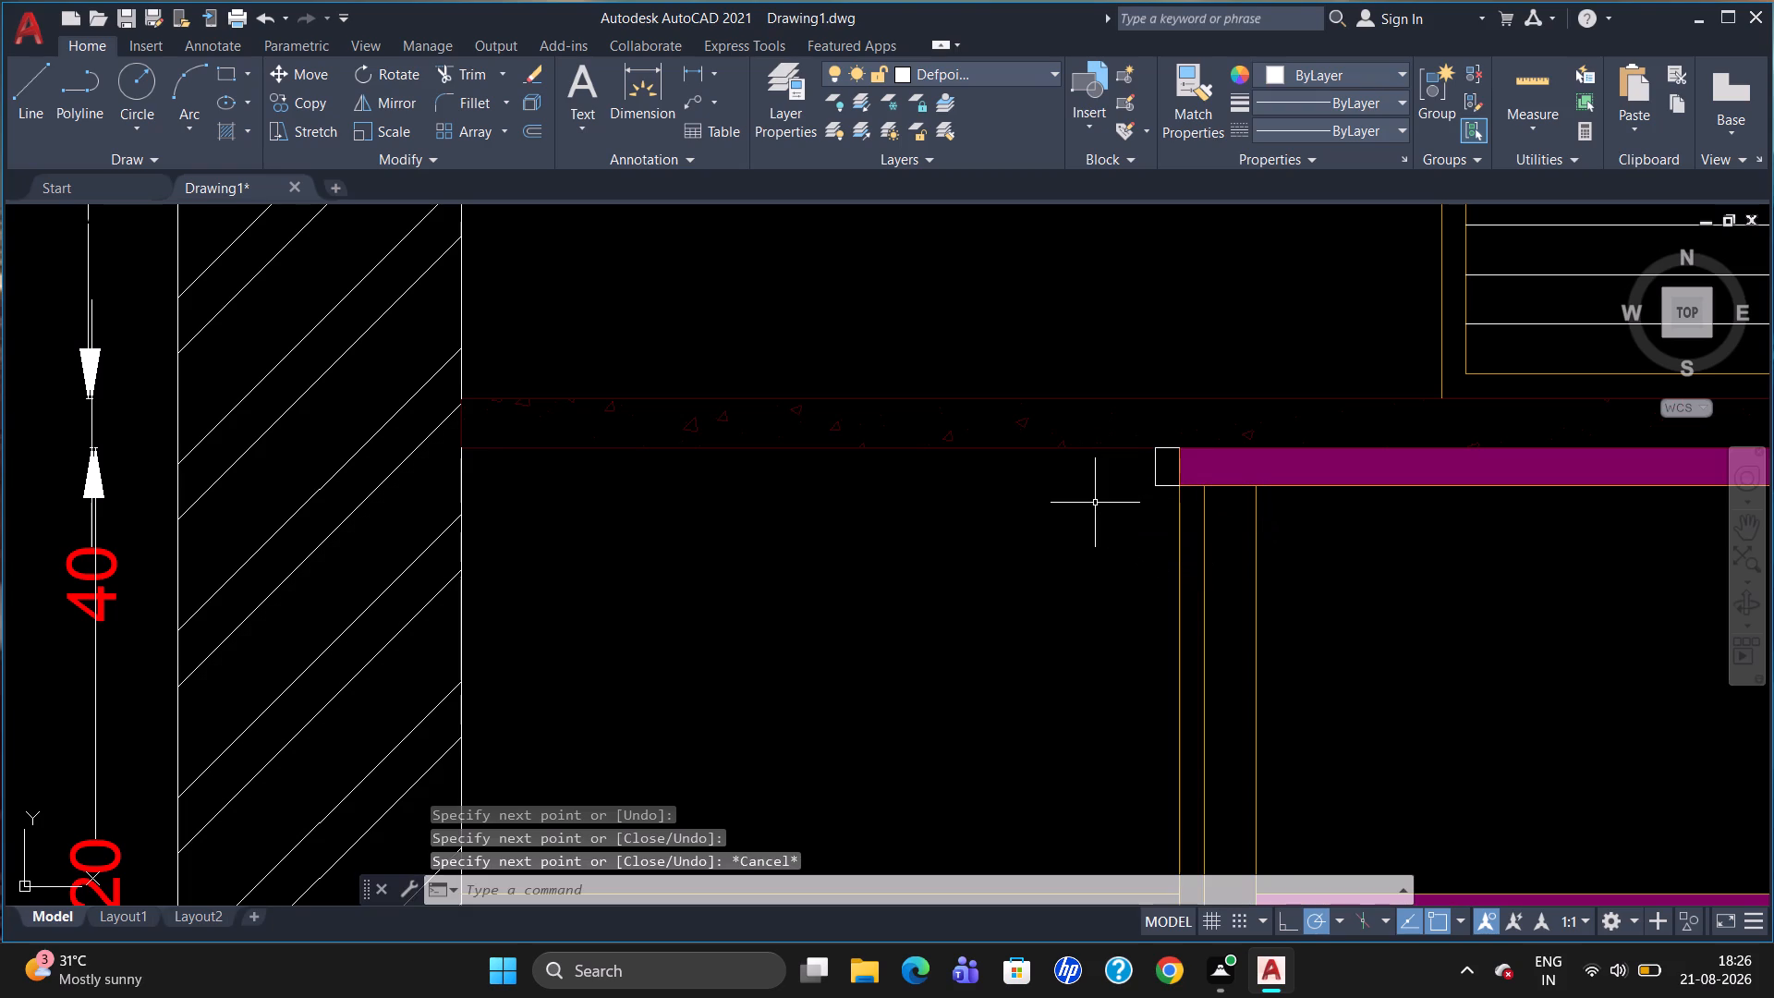
Fillet the lower outer corner of the small box at the magenta strip's free end with a radius of 5.
key(f)
key(Return)
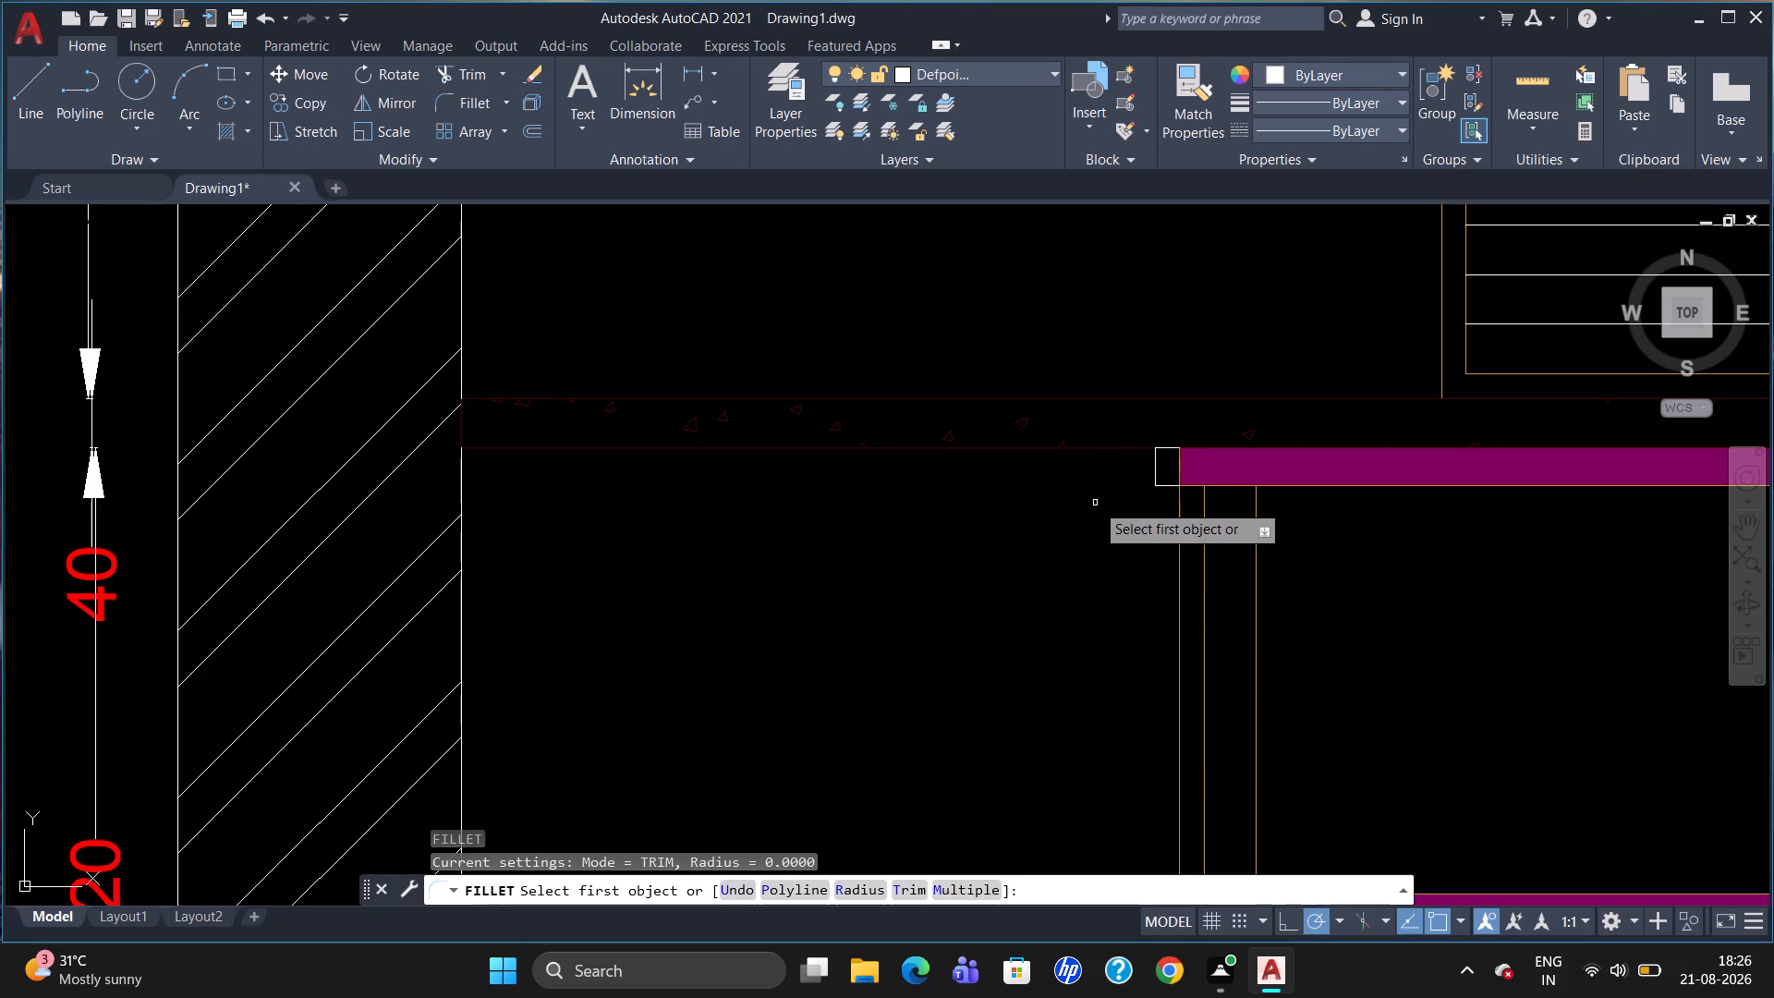
key(r)
key(Return)
key(5)
key(Return)
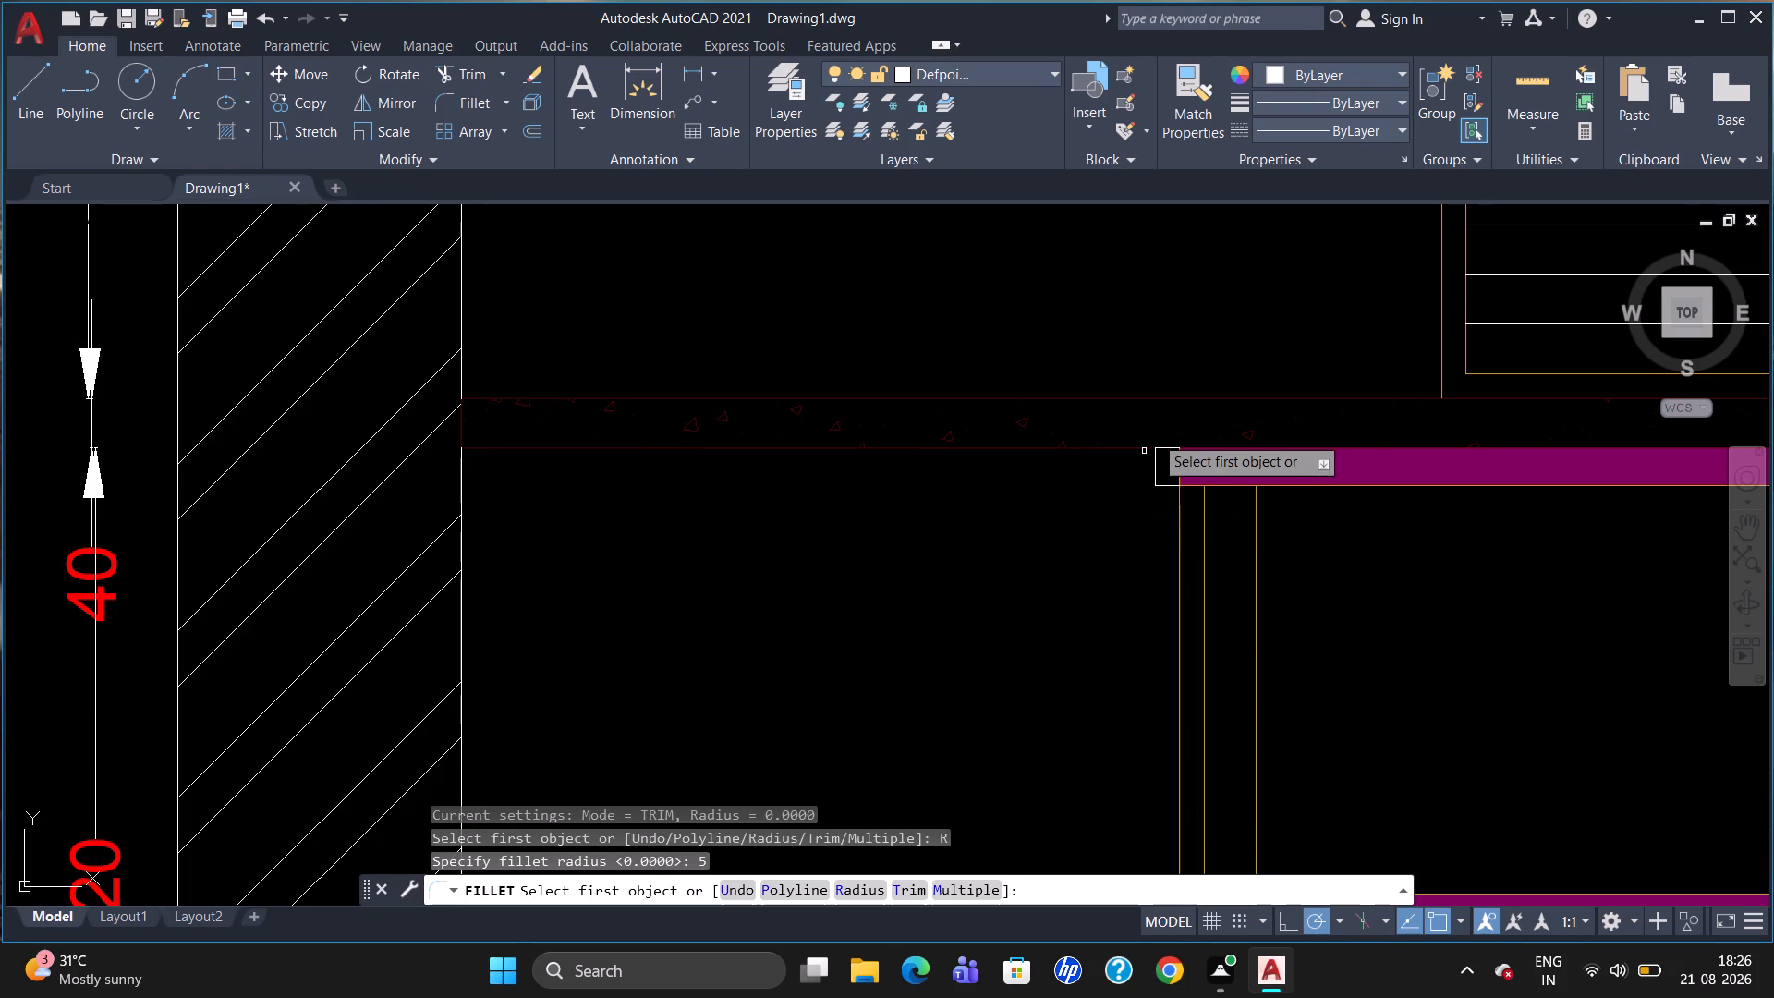
click(1157, 475)
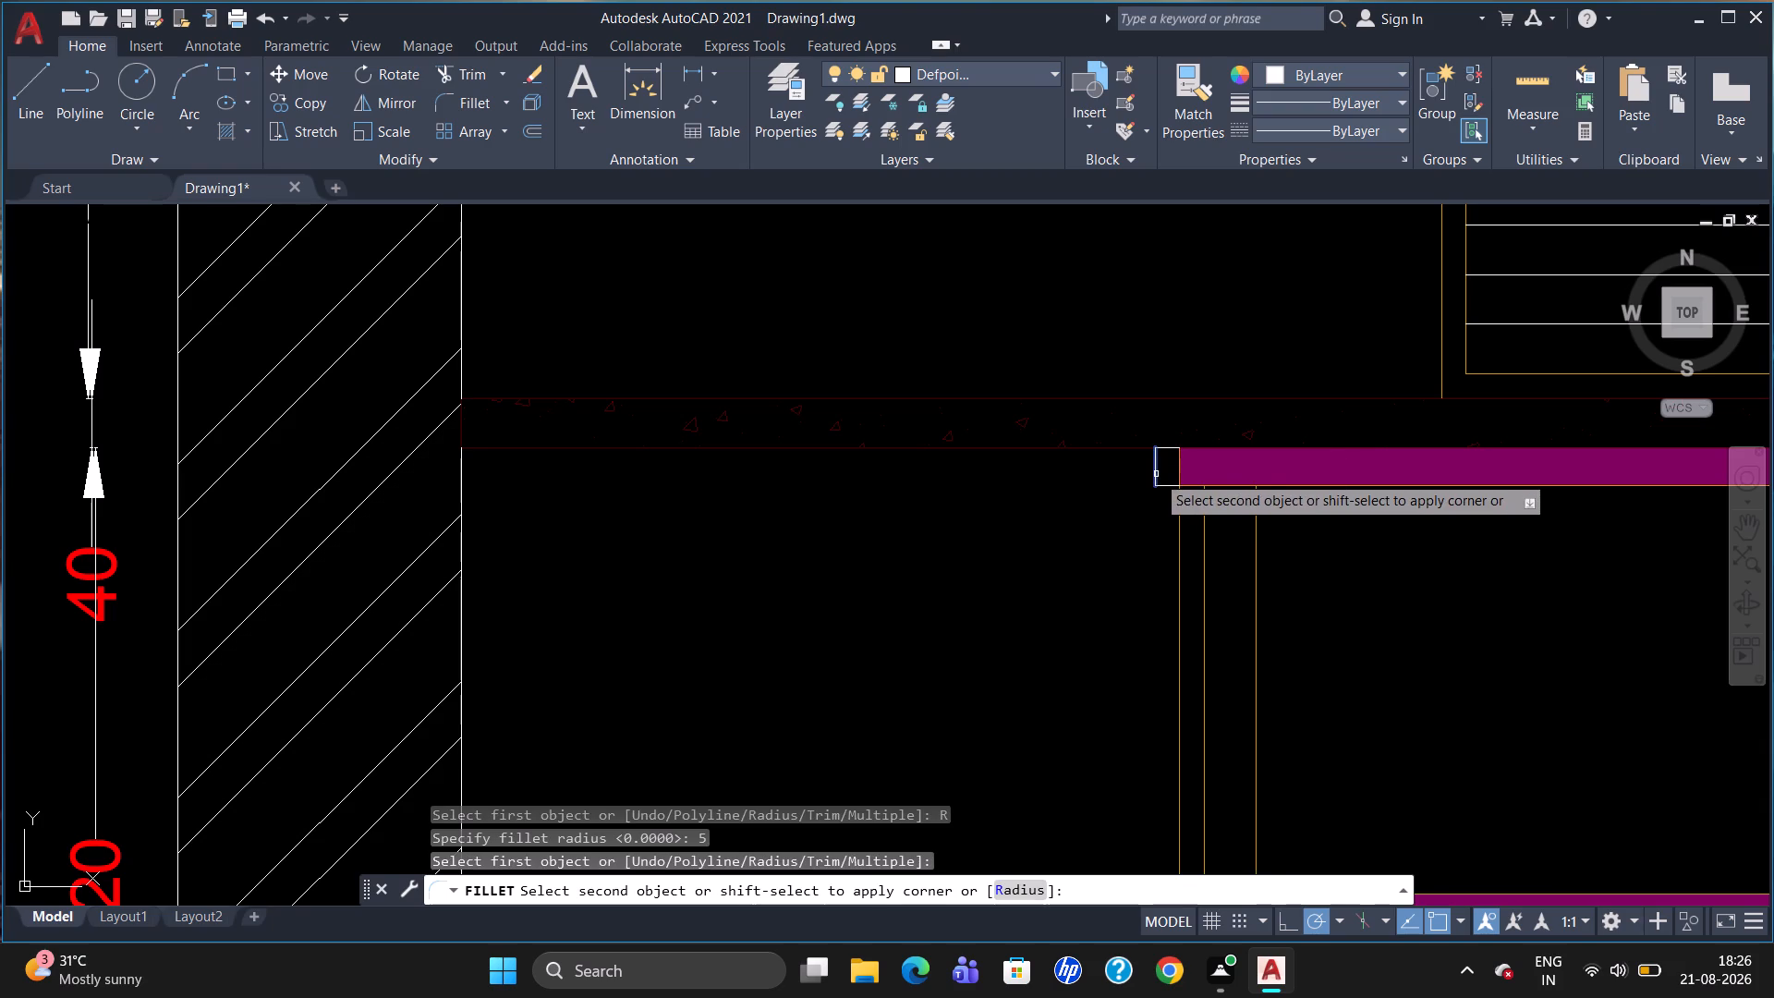
click(1169, 483)
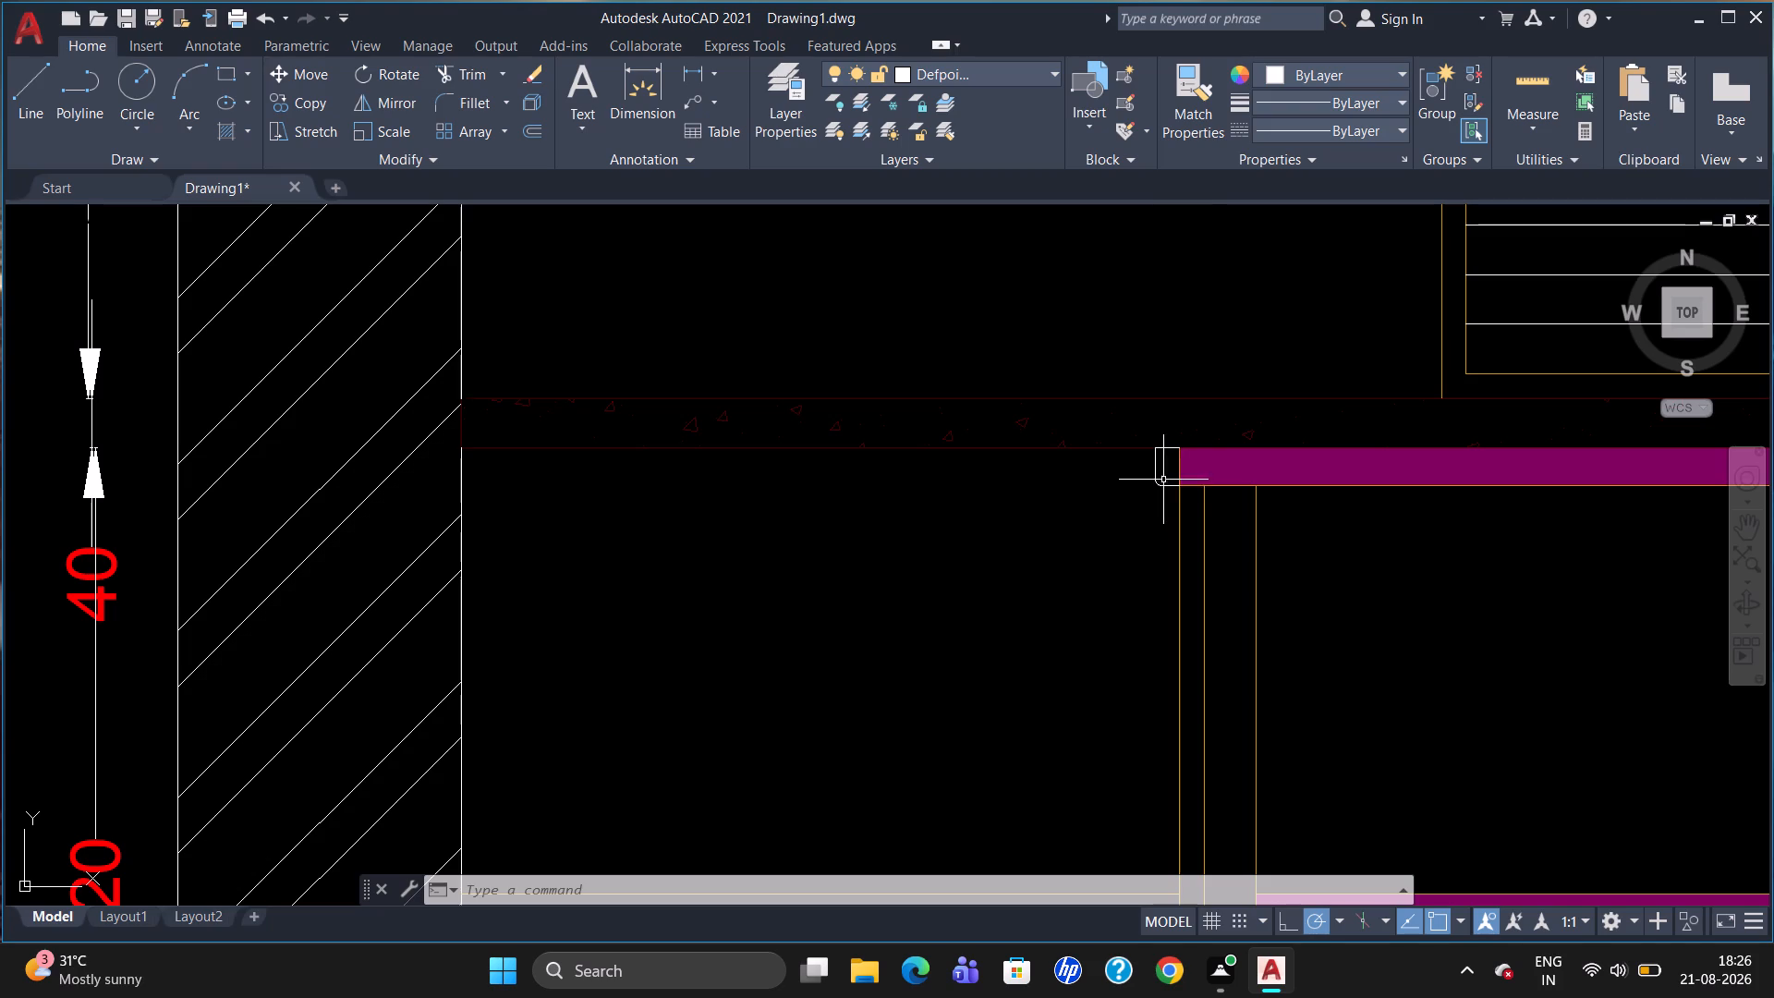
Group the small box's three lines and its corner arc into one selectable object.
click(1158, 469)
scroll(1163, 469, up, 1)
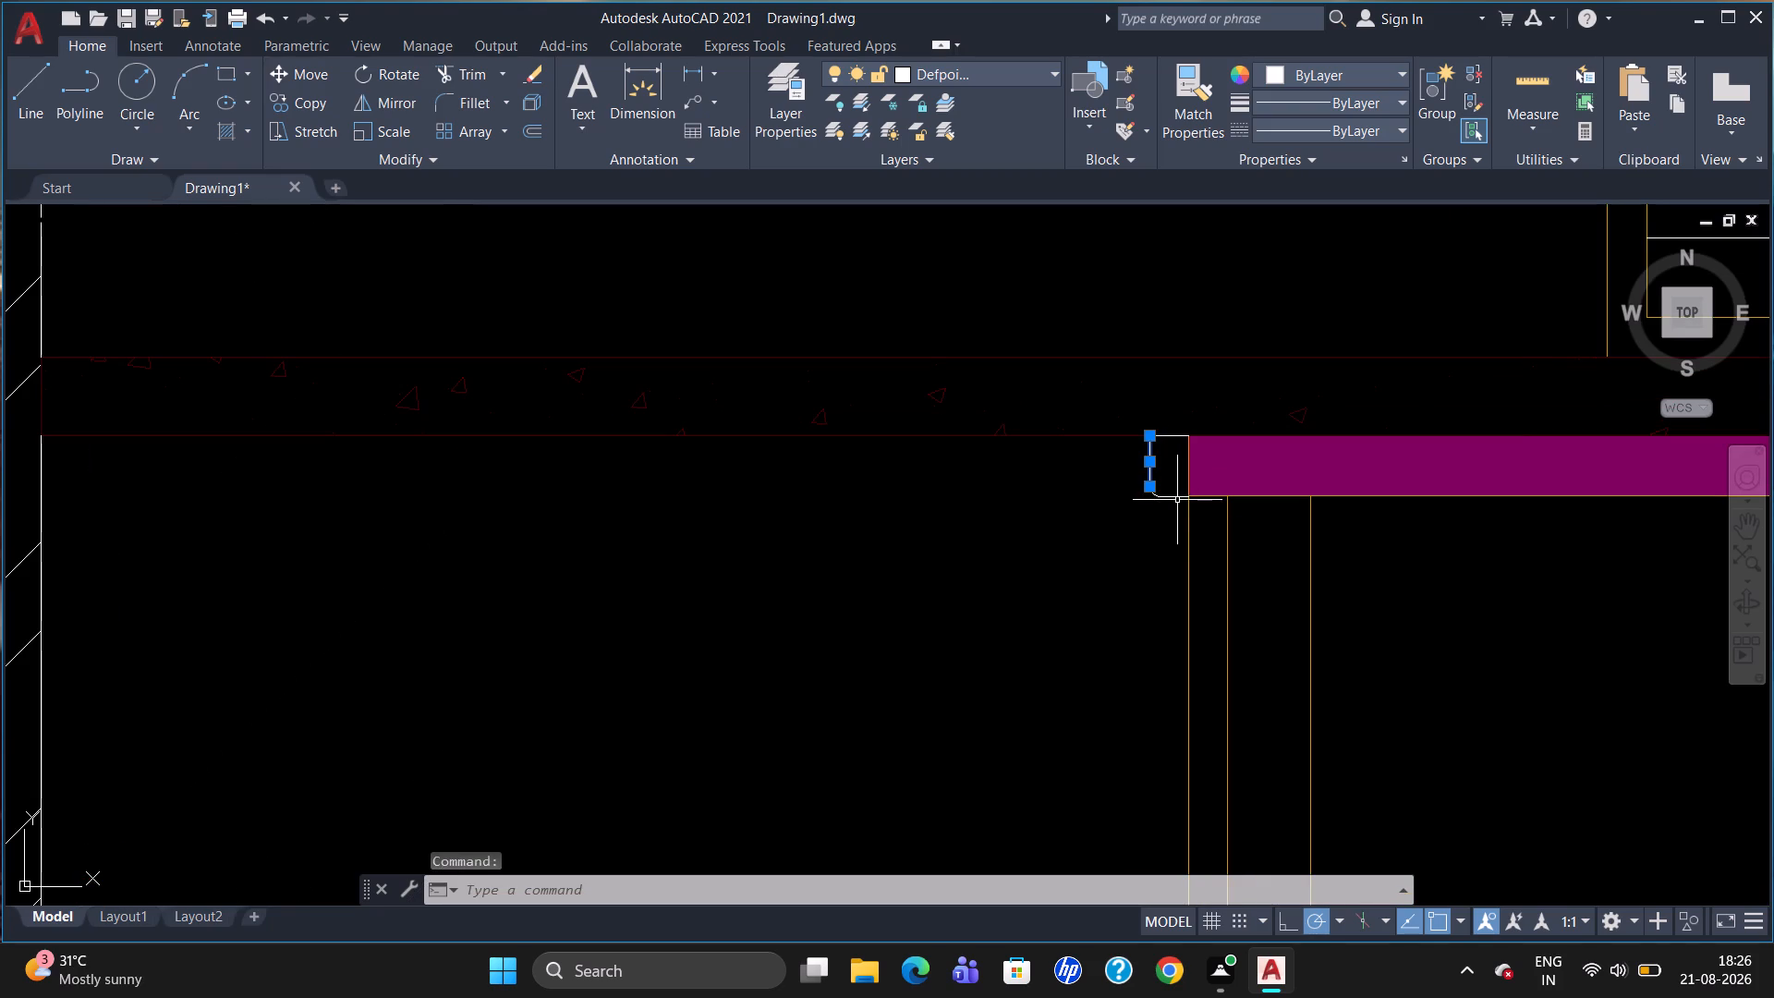
click(1173, 495)
scroll(1177, 493, up, 2)
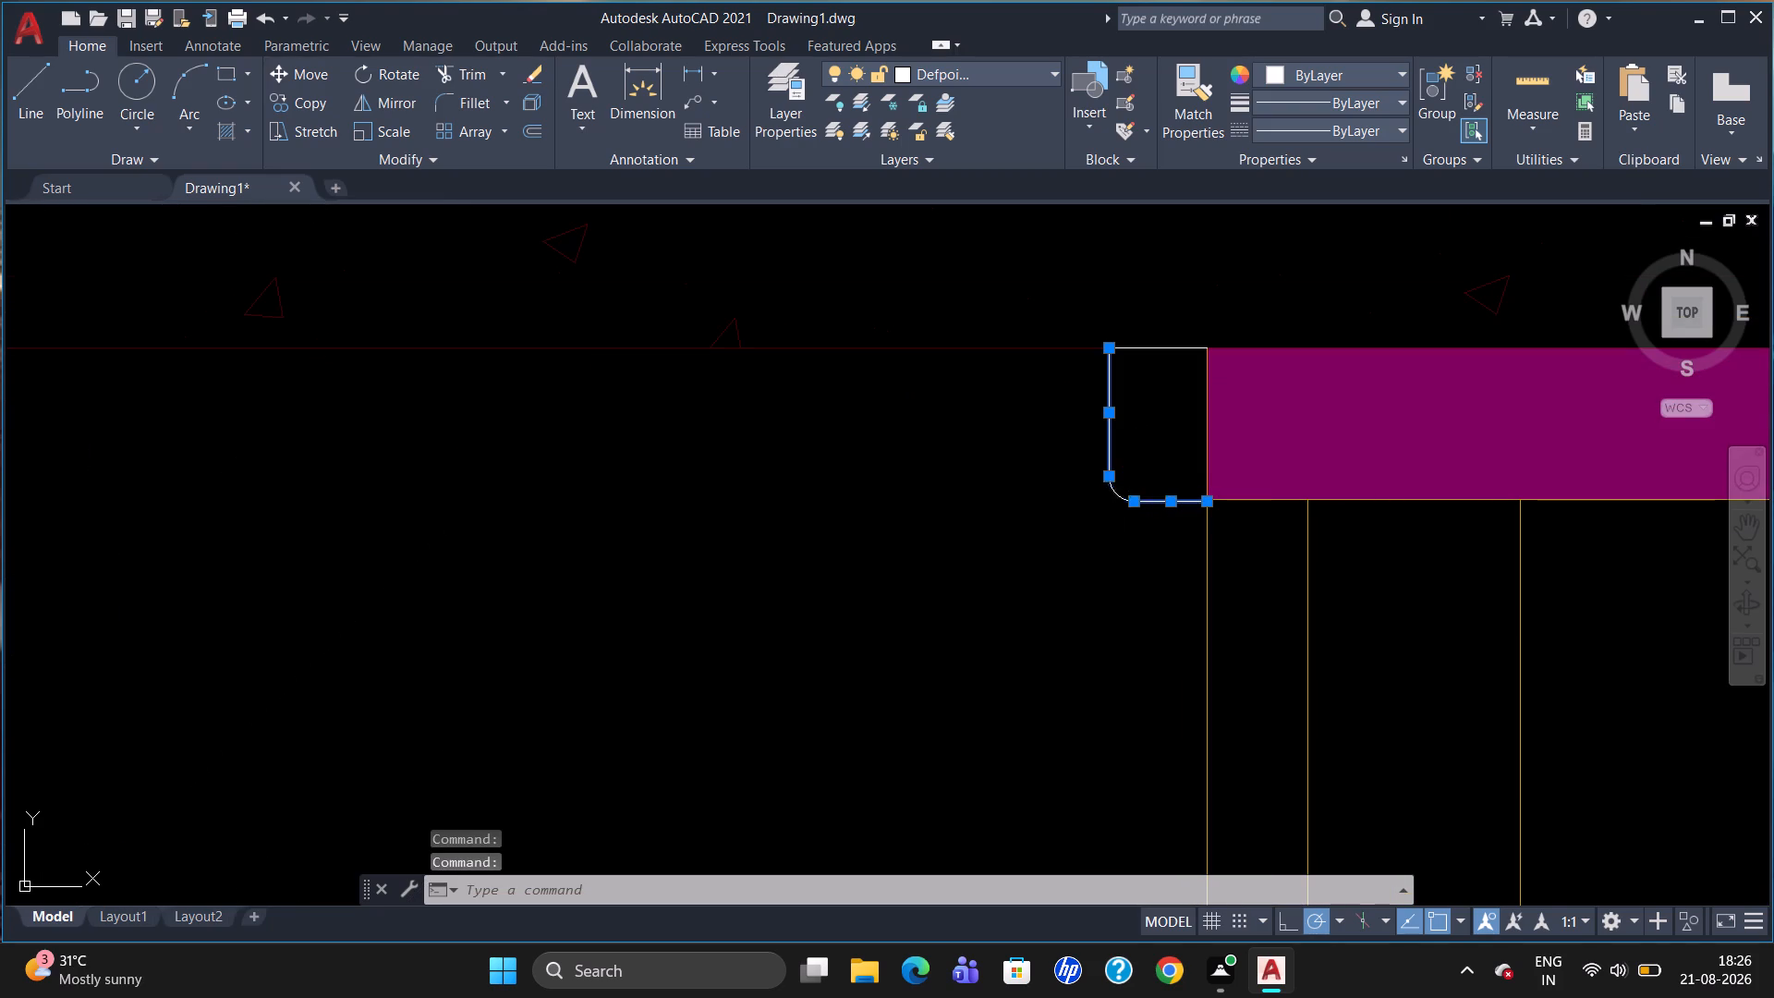
click(1120, 493)
click(1149, 347)
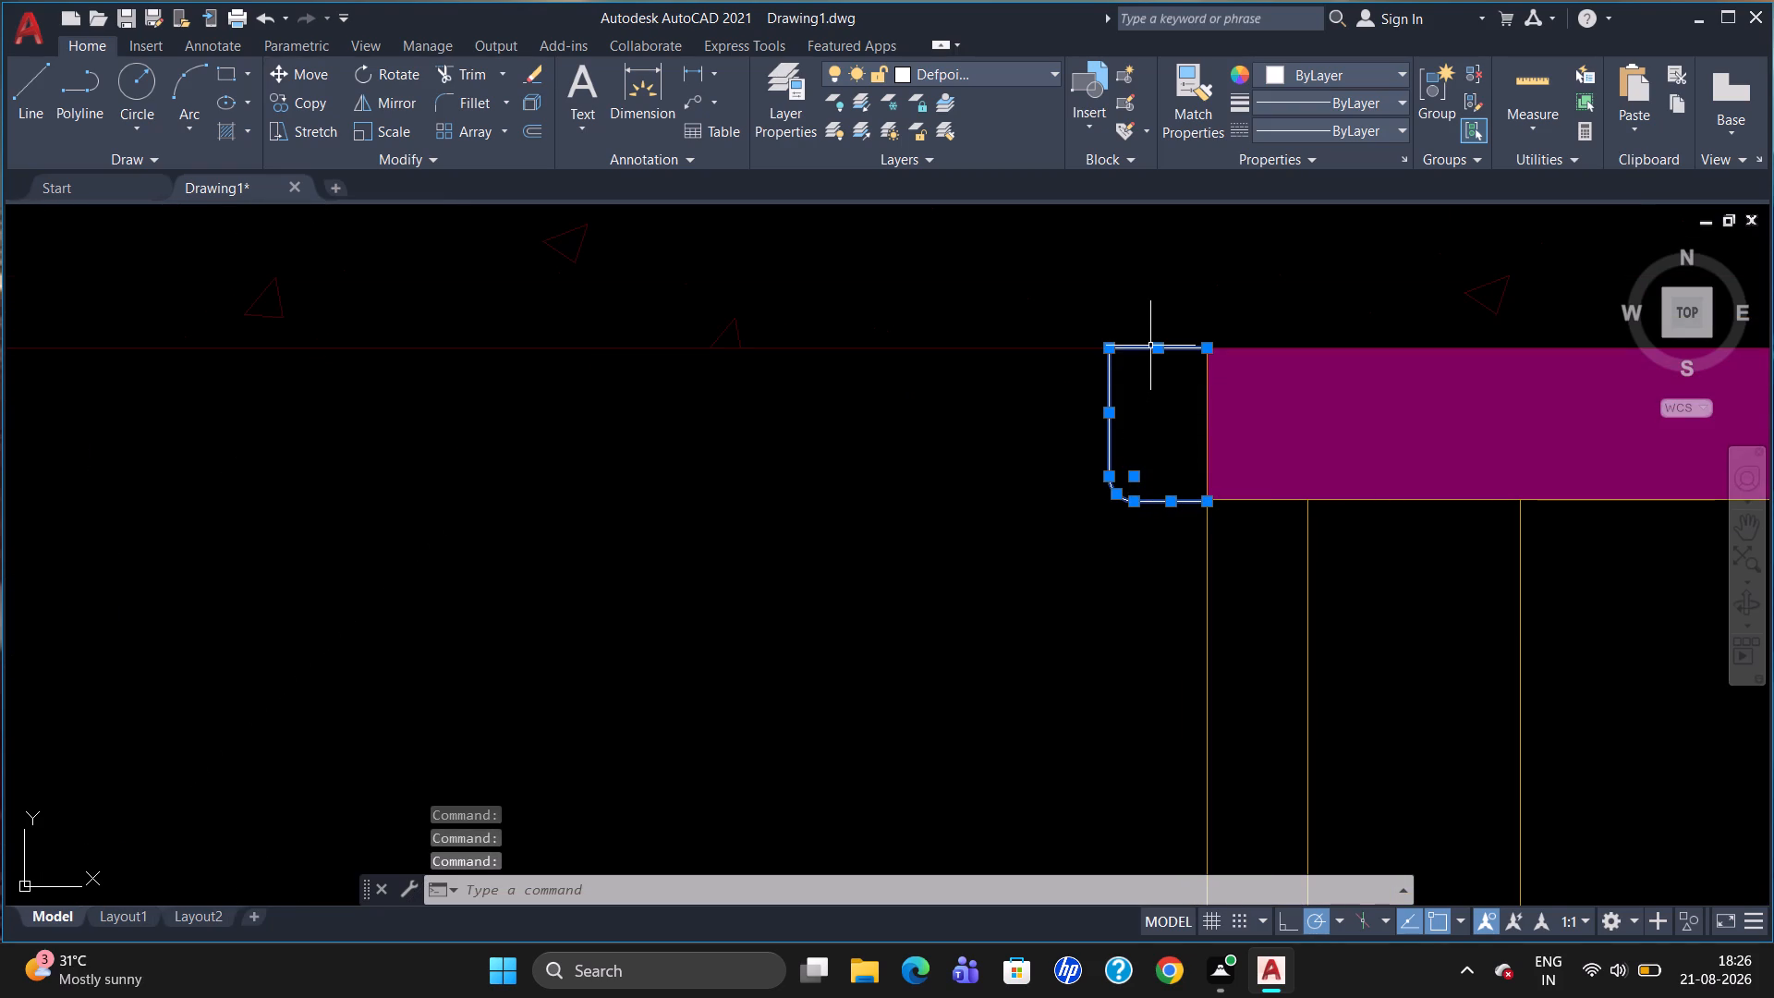
click(1435, 100)
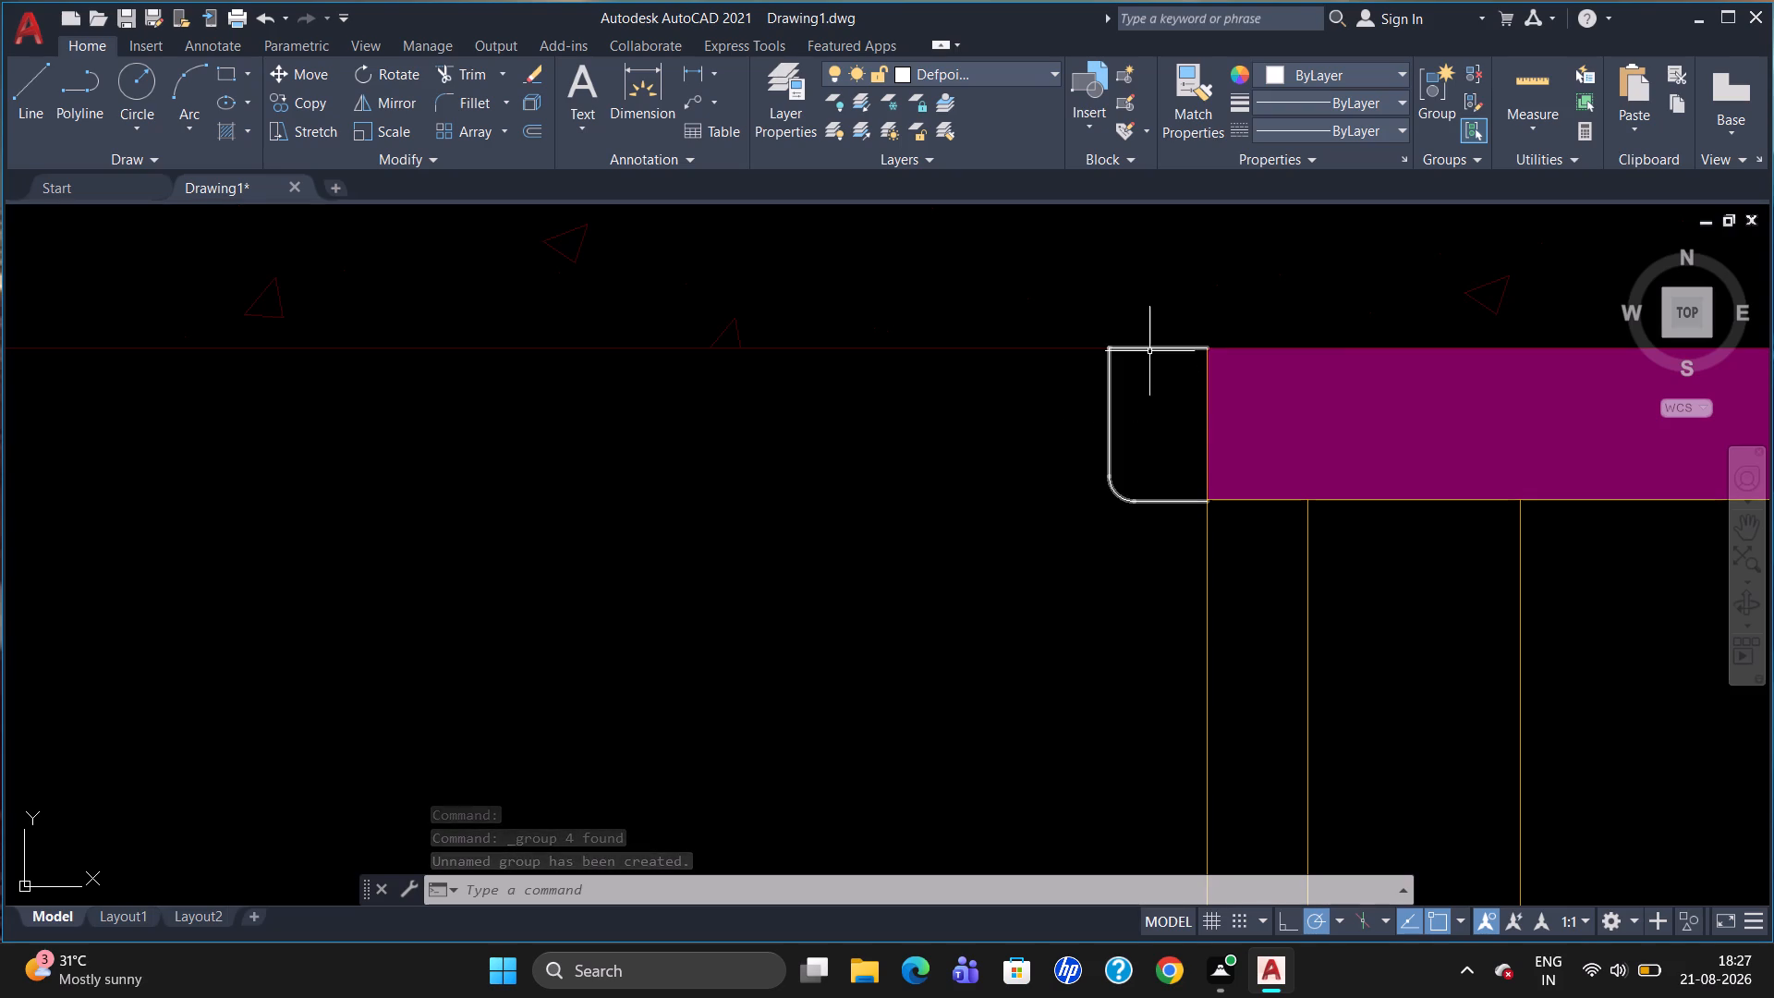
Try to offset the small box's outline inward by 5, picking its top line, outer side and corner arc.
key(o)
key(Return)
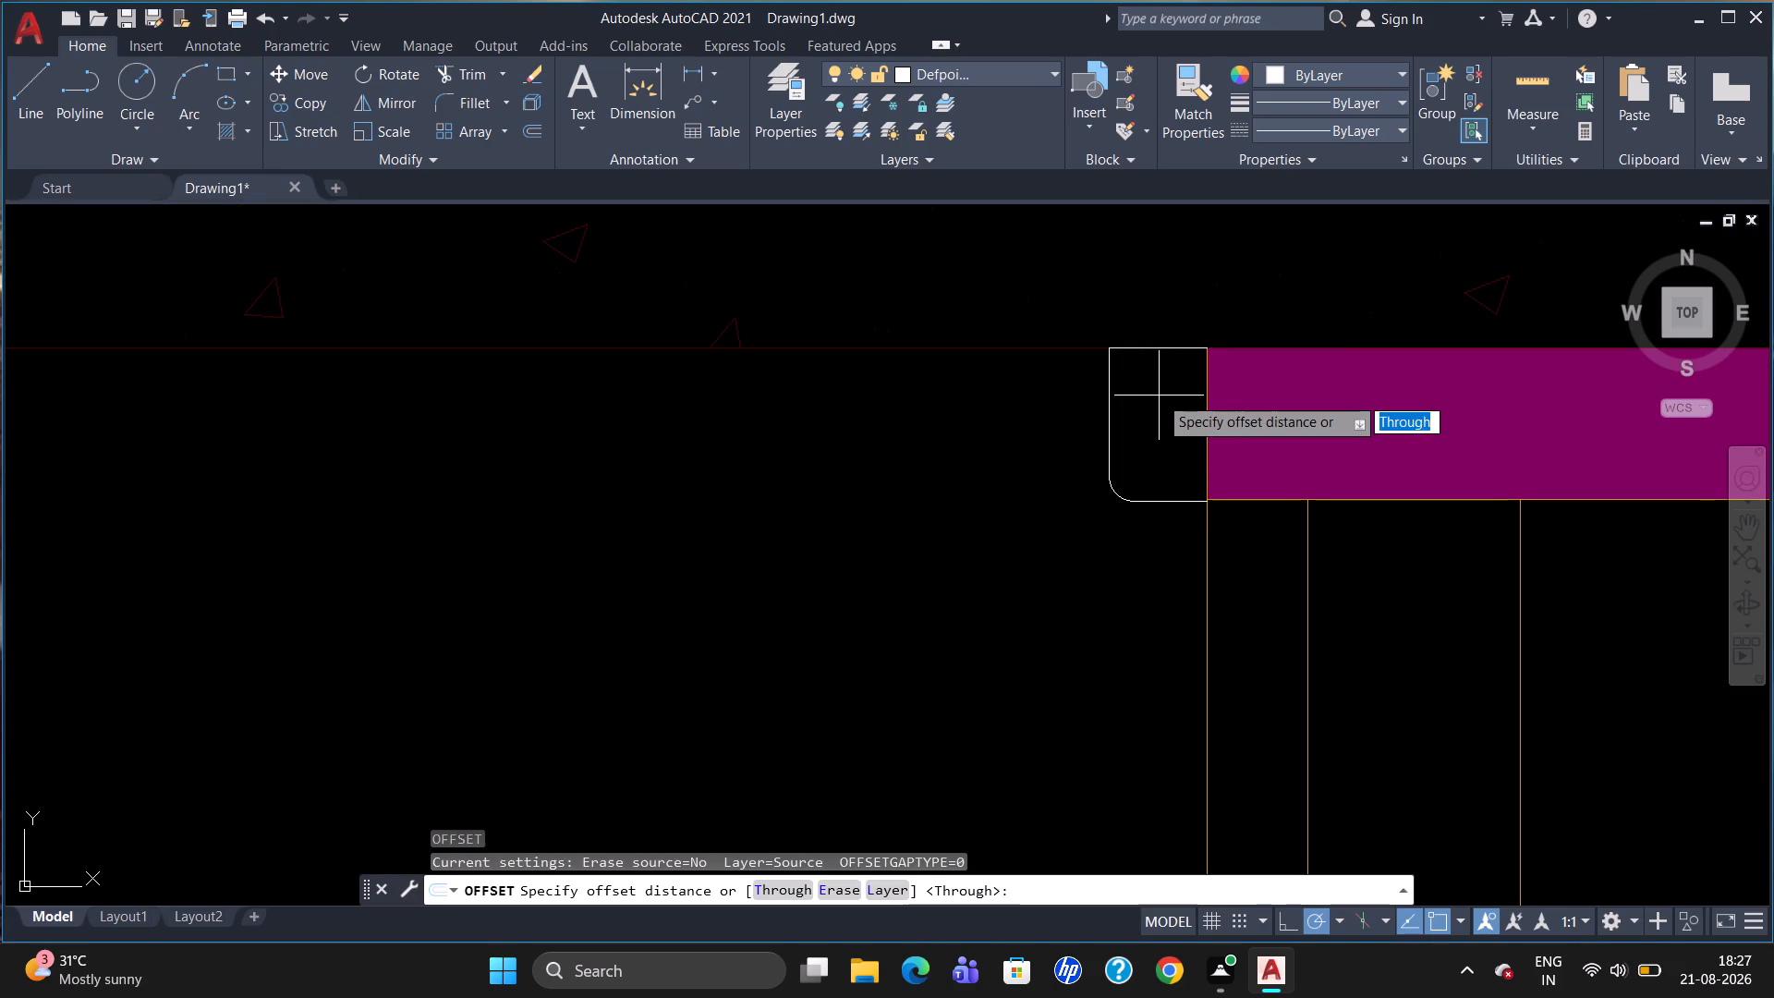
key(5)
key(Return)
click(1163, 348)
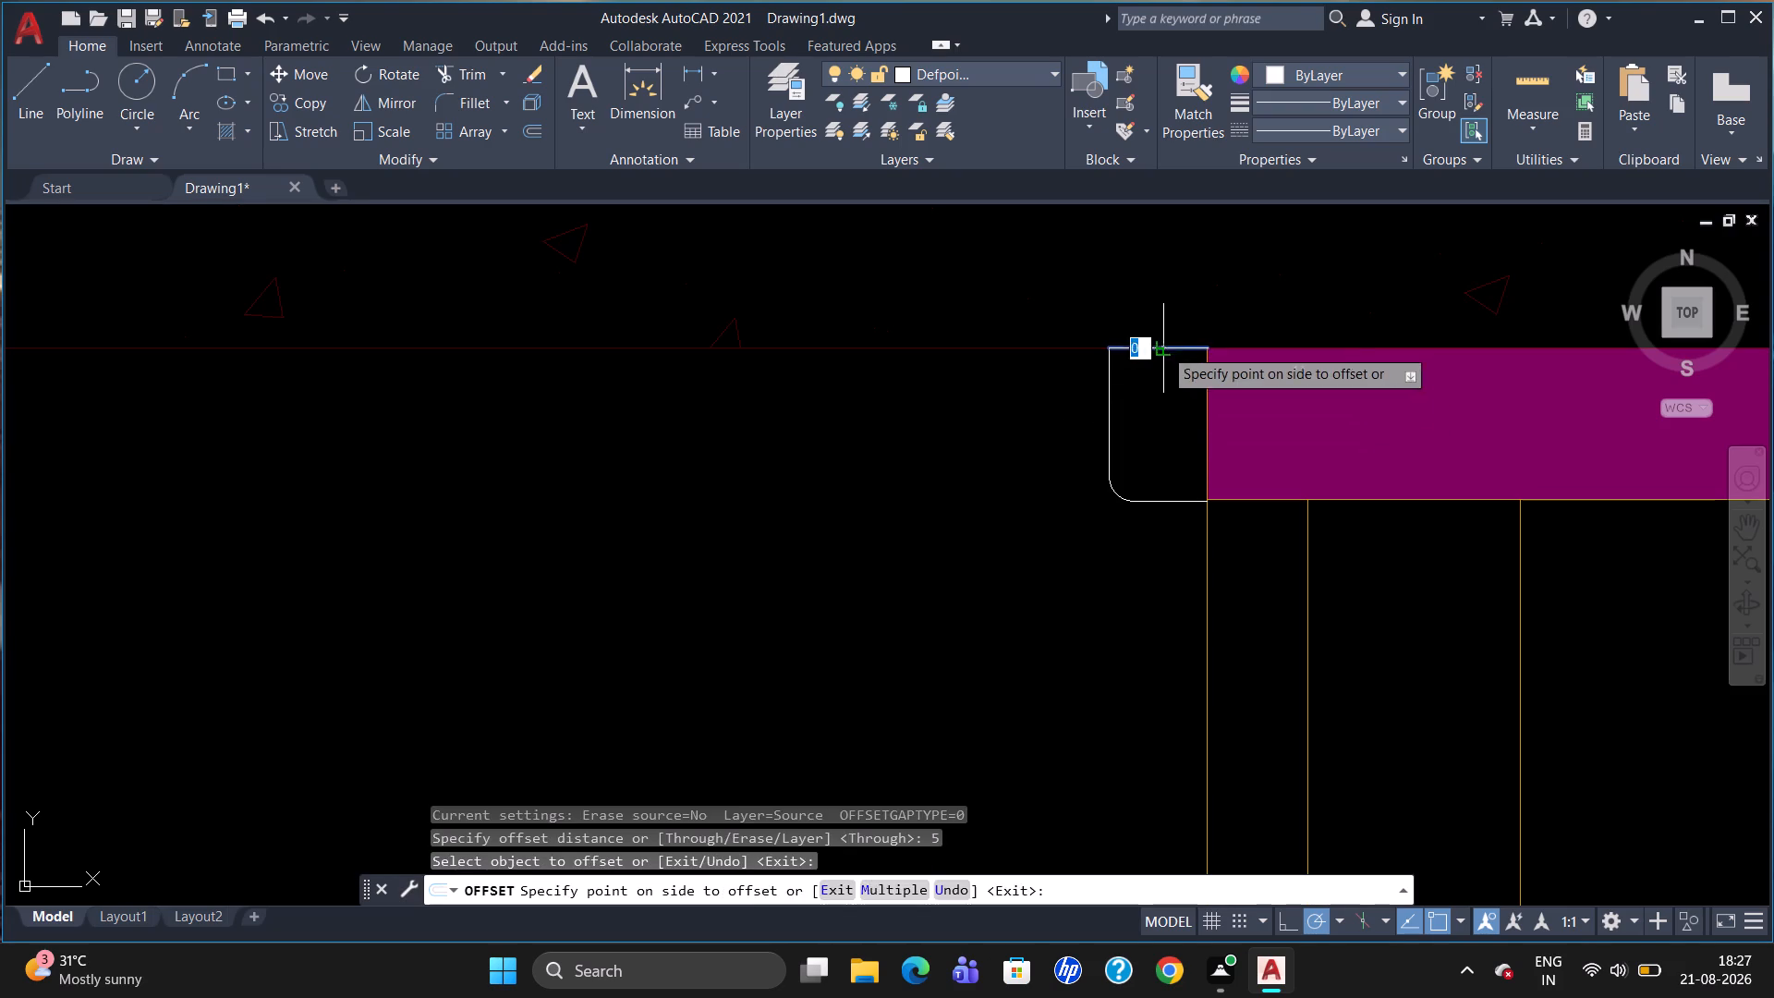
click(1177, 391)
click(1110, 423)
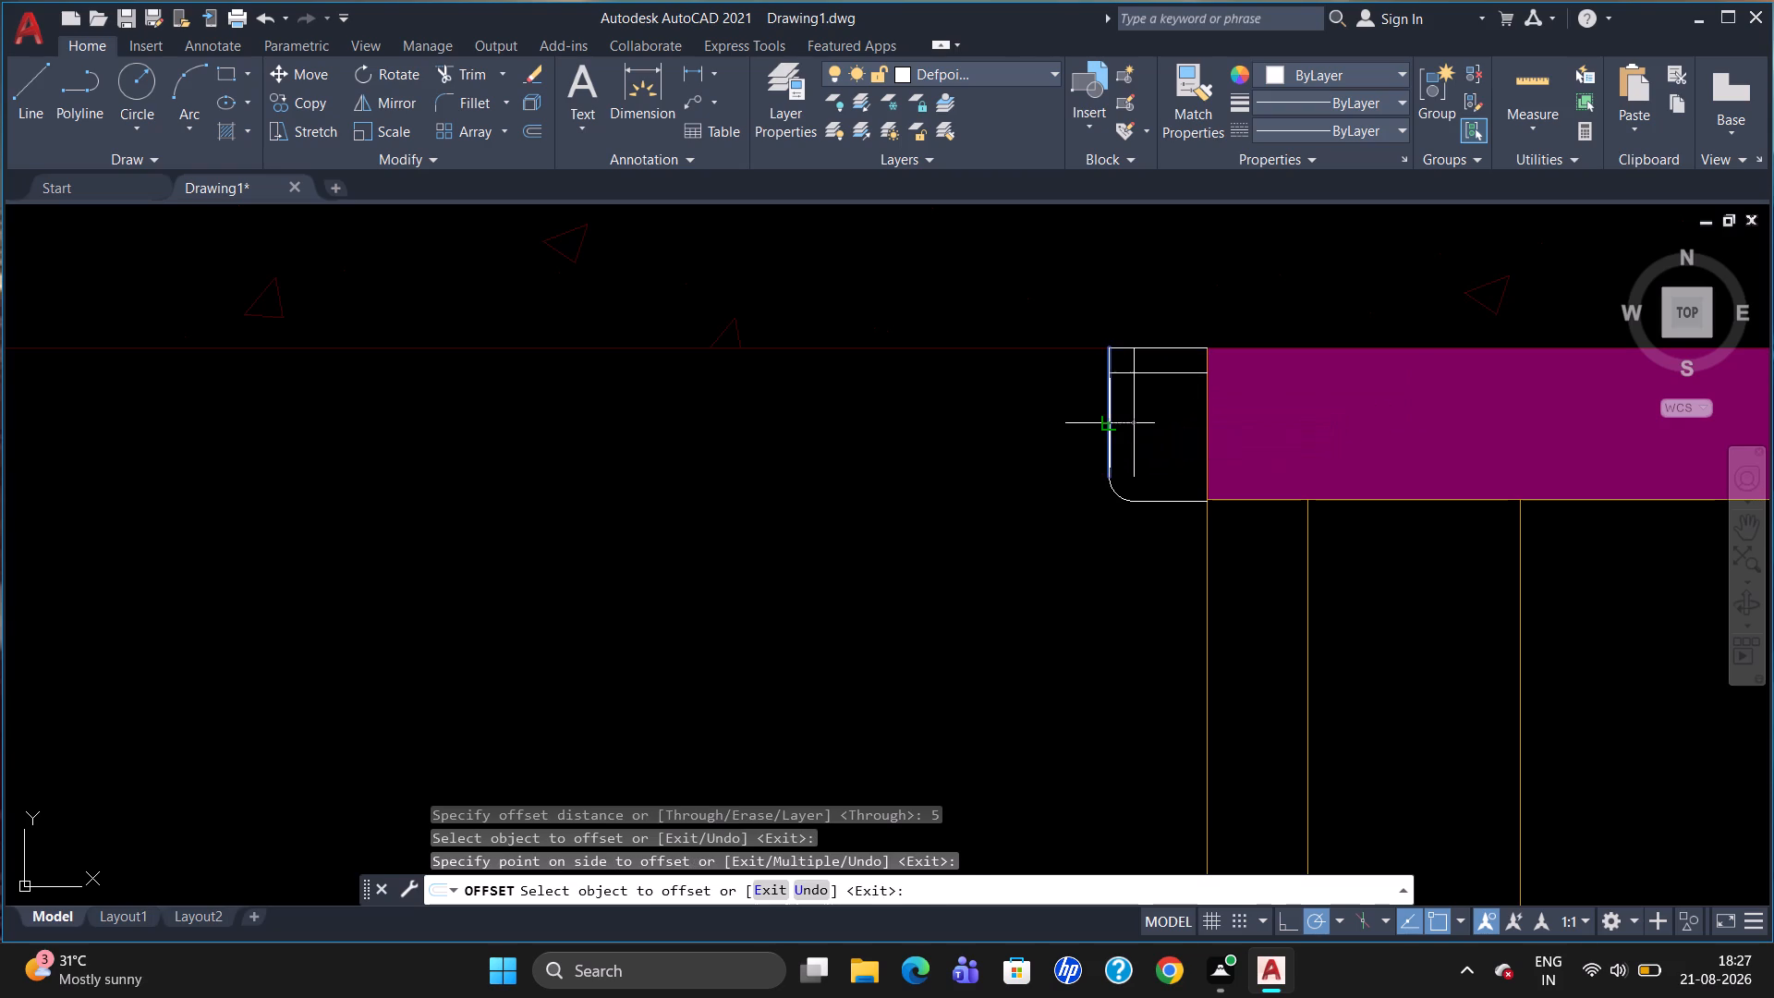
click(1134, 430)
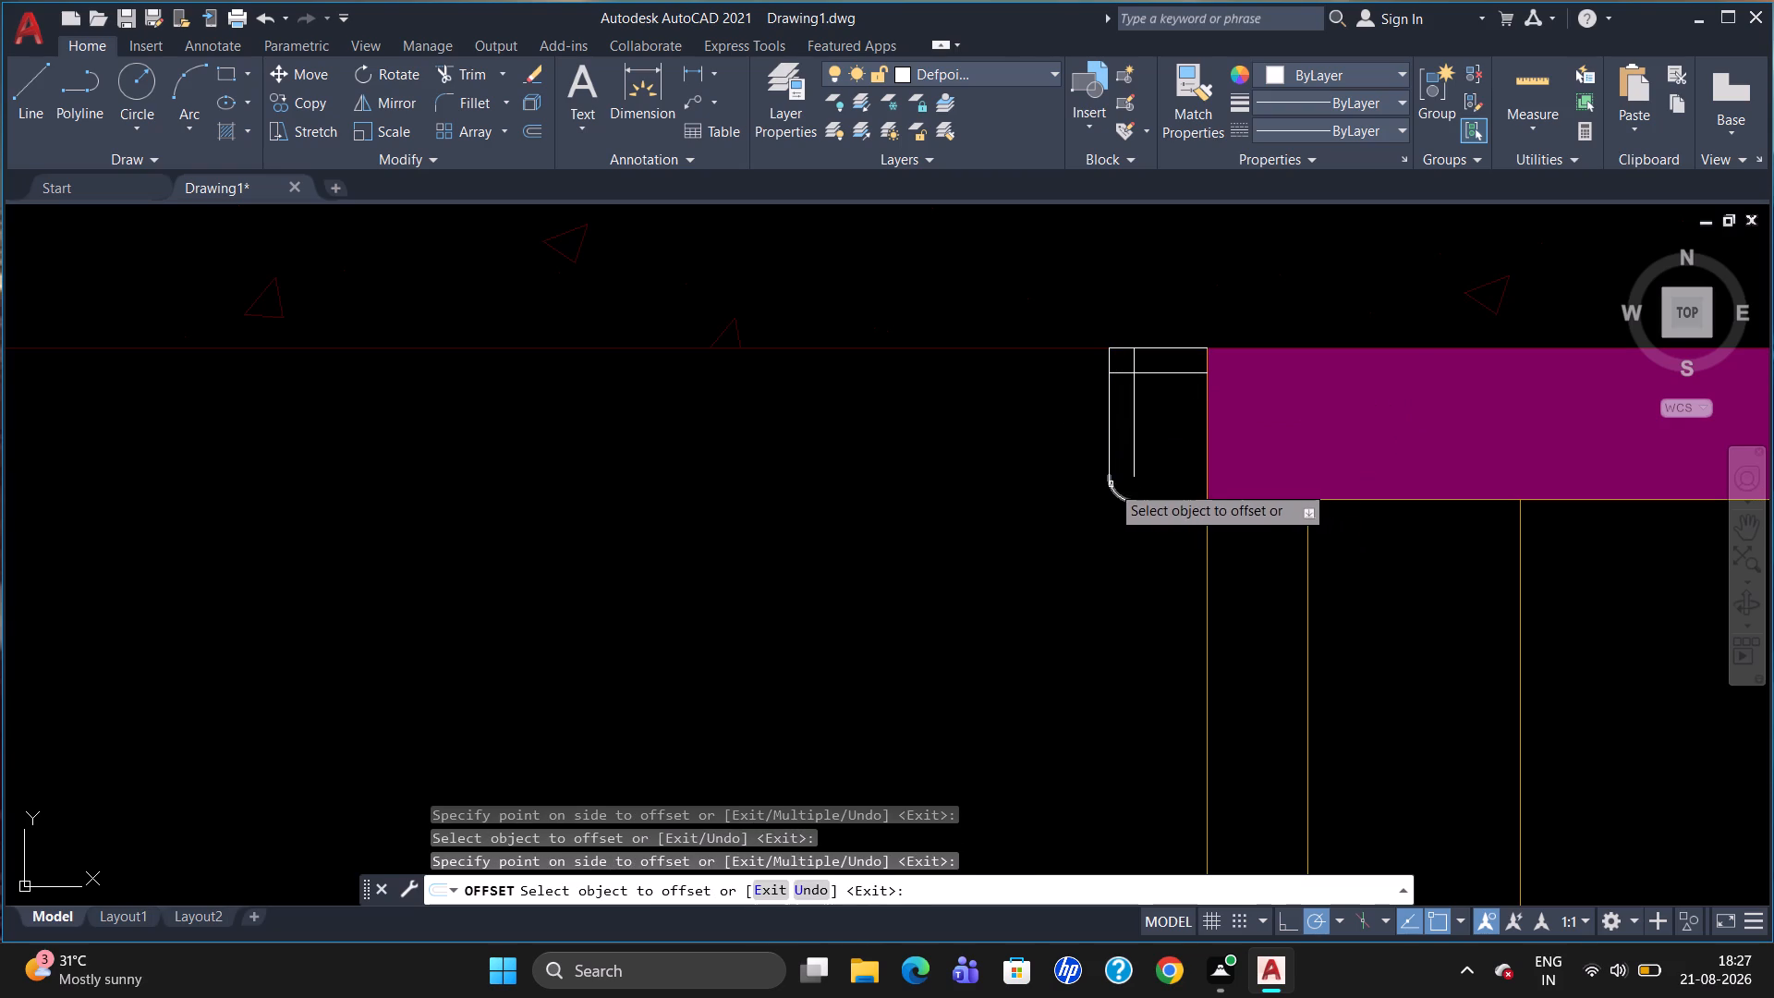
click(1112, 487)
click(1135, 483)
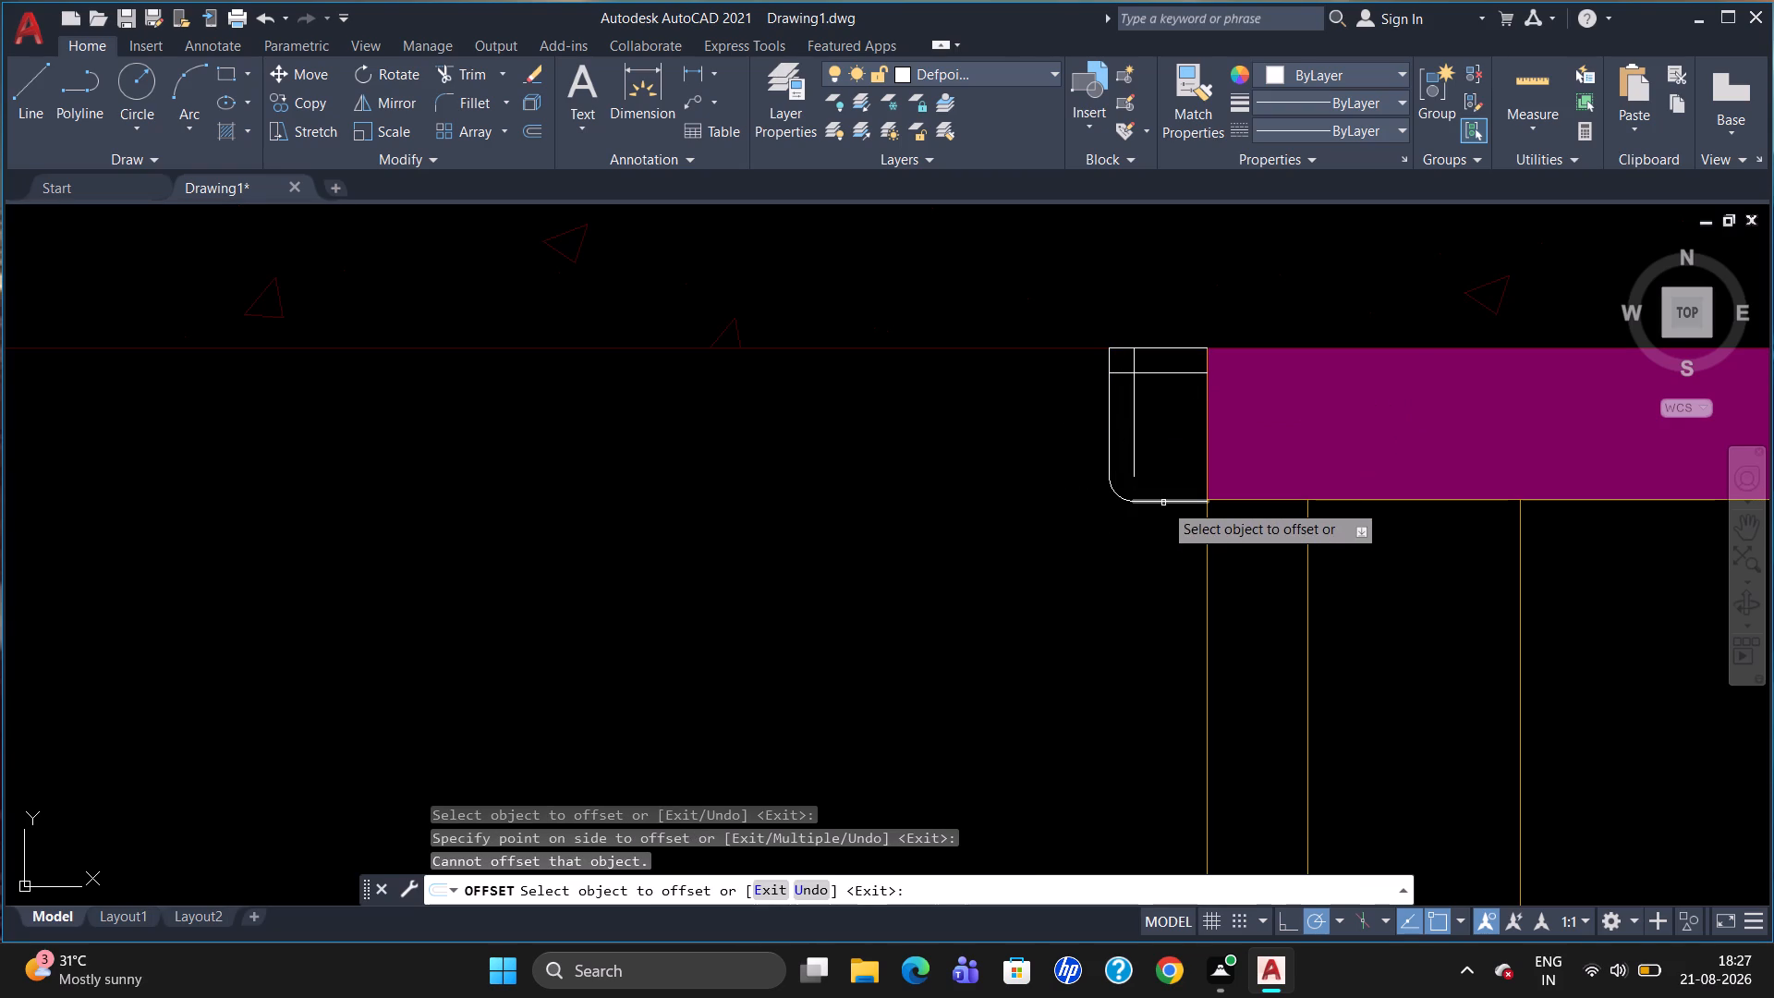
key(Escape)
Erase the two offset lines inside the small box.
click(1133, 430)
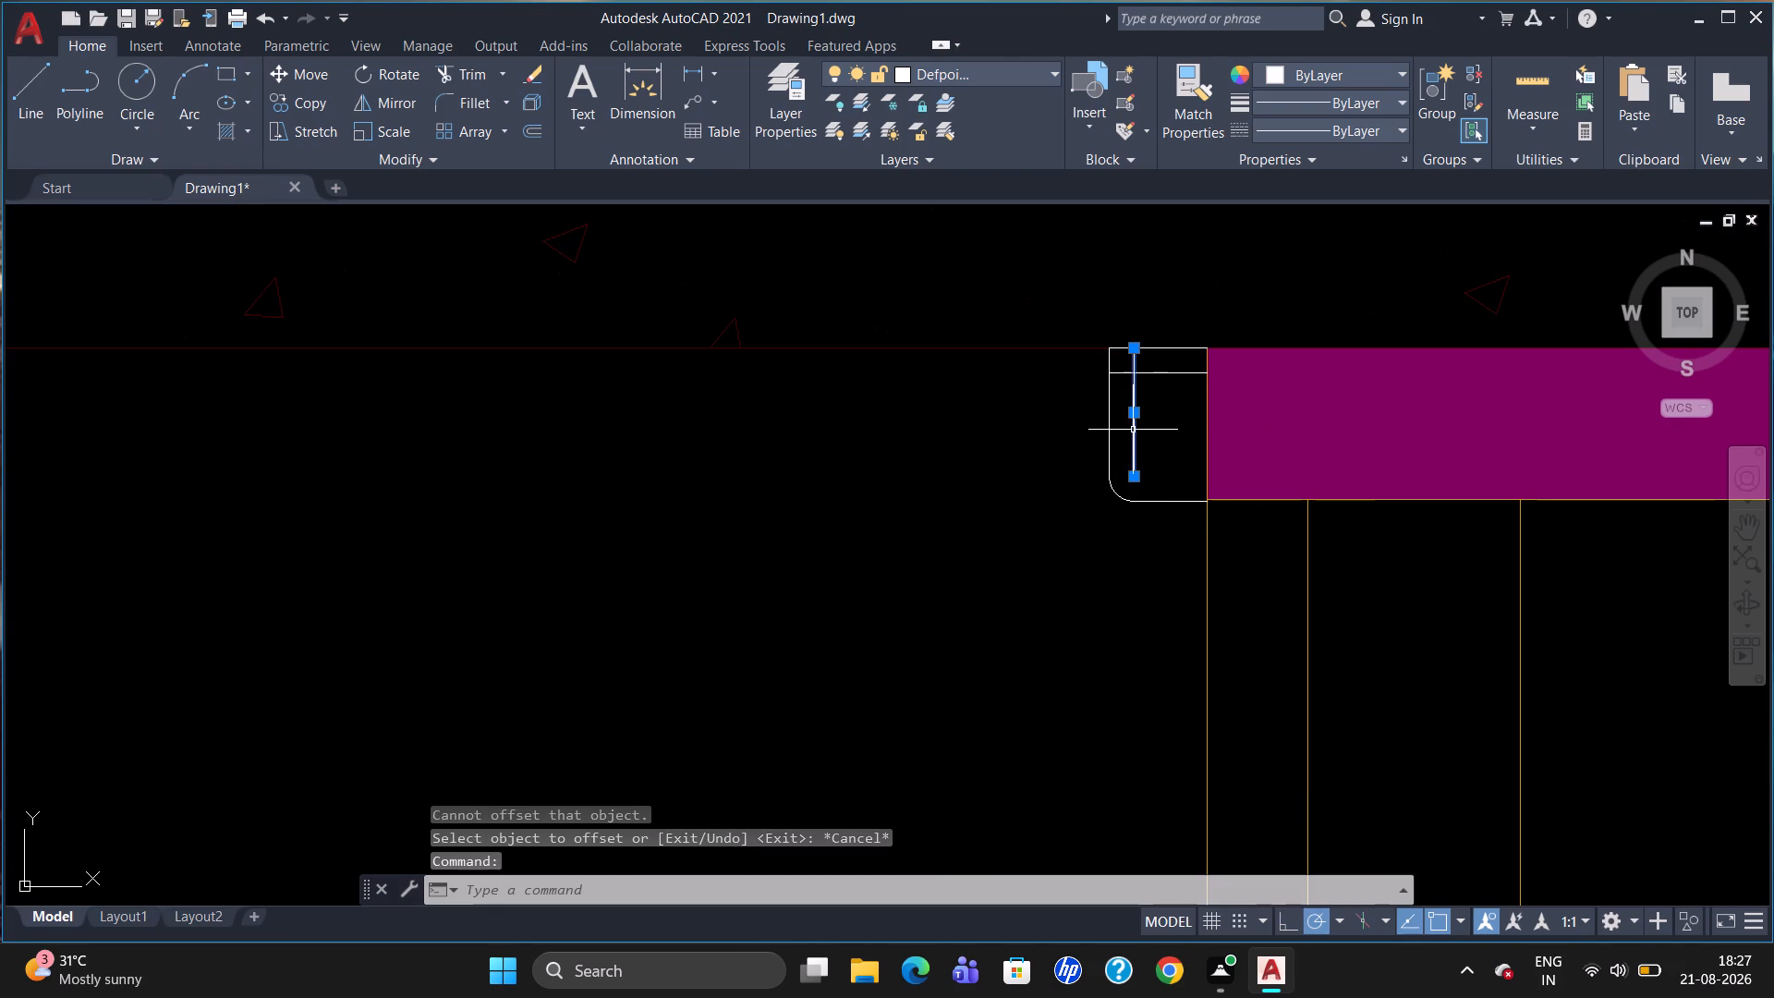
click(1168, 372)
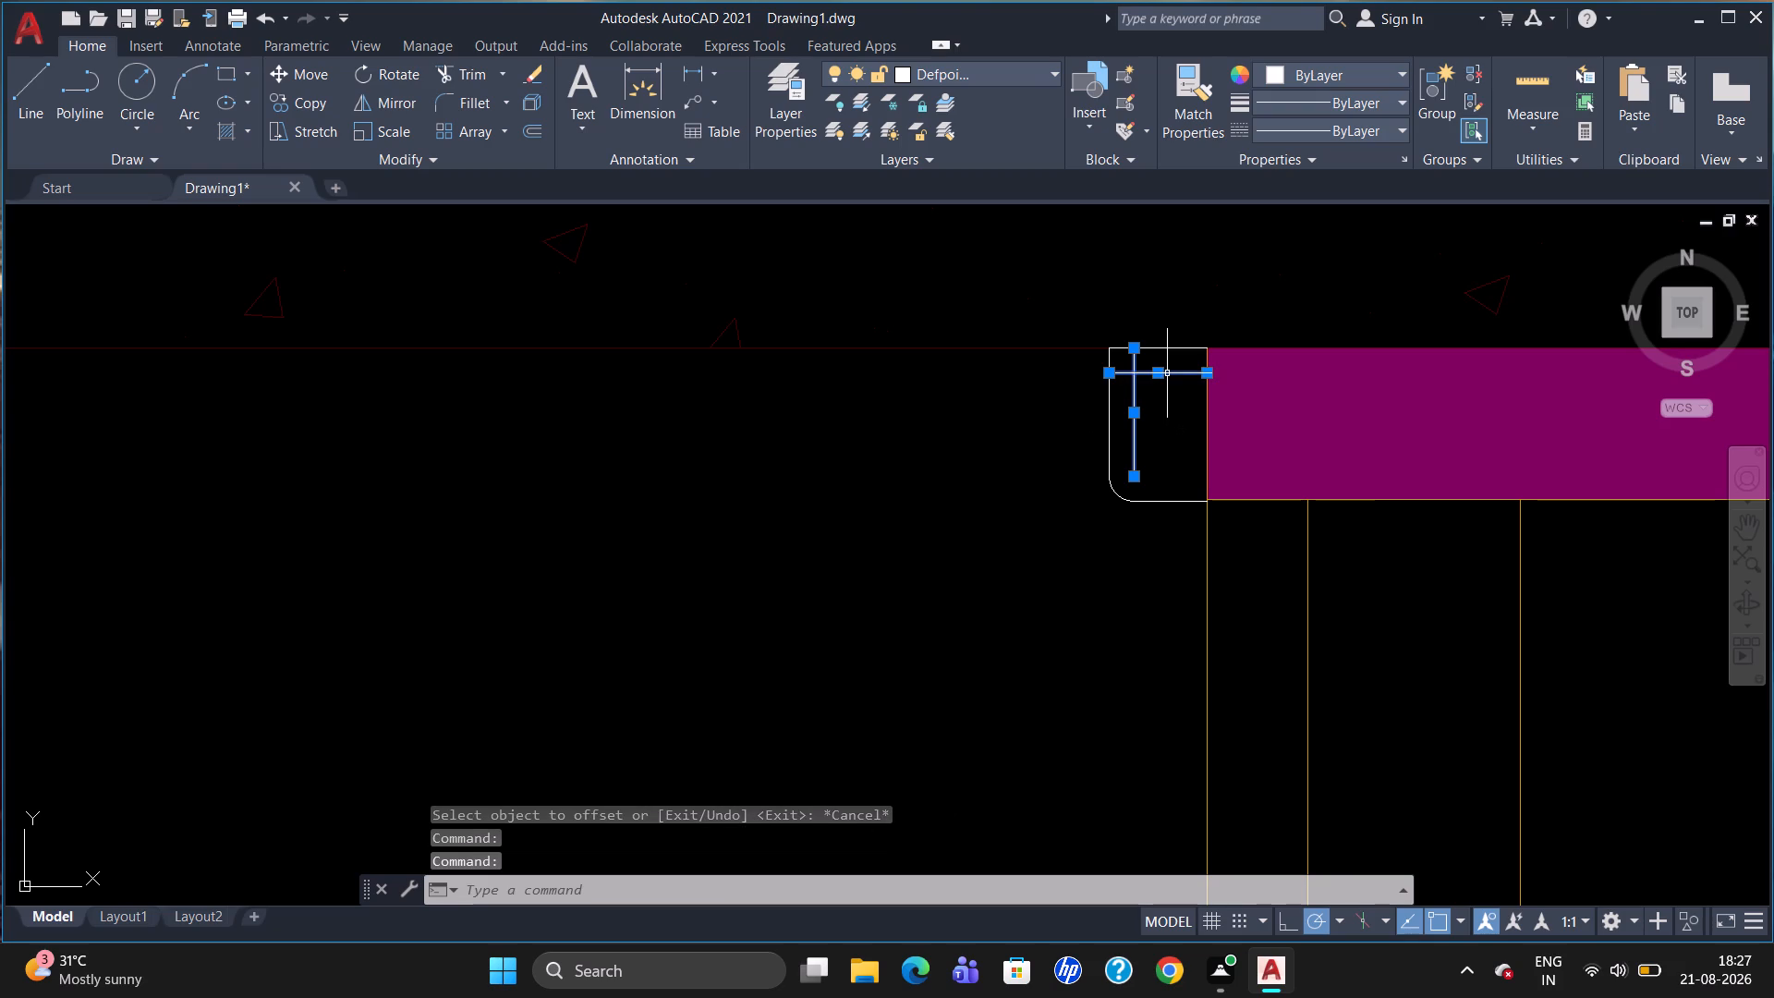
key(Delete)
Join the small box's grouped lines and corner arc into a single polyline.
click(1125, 500)
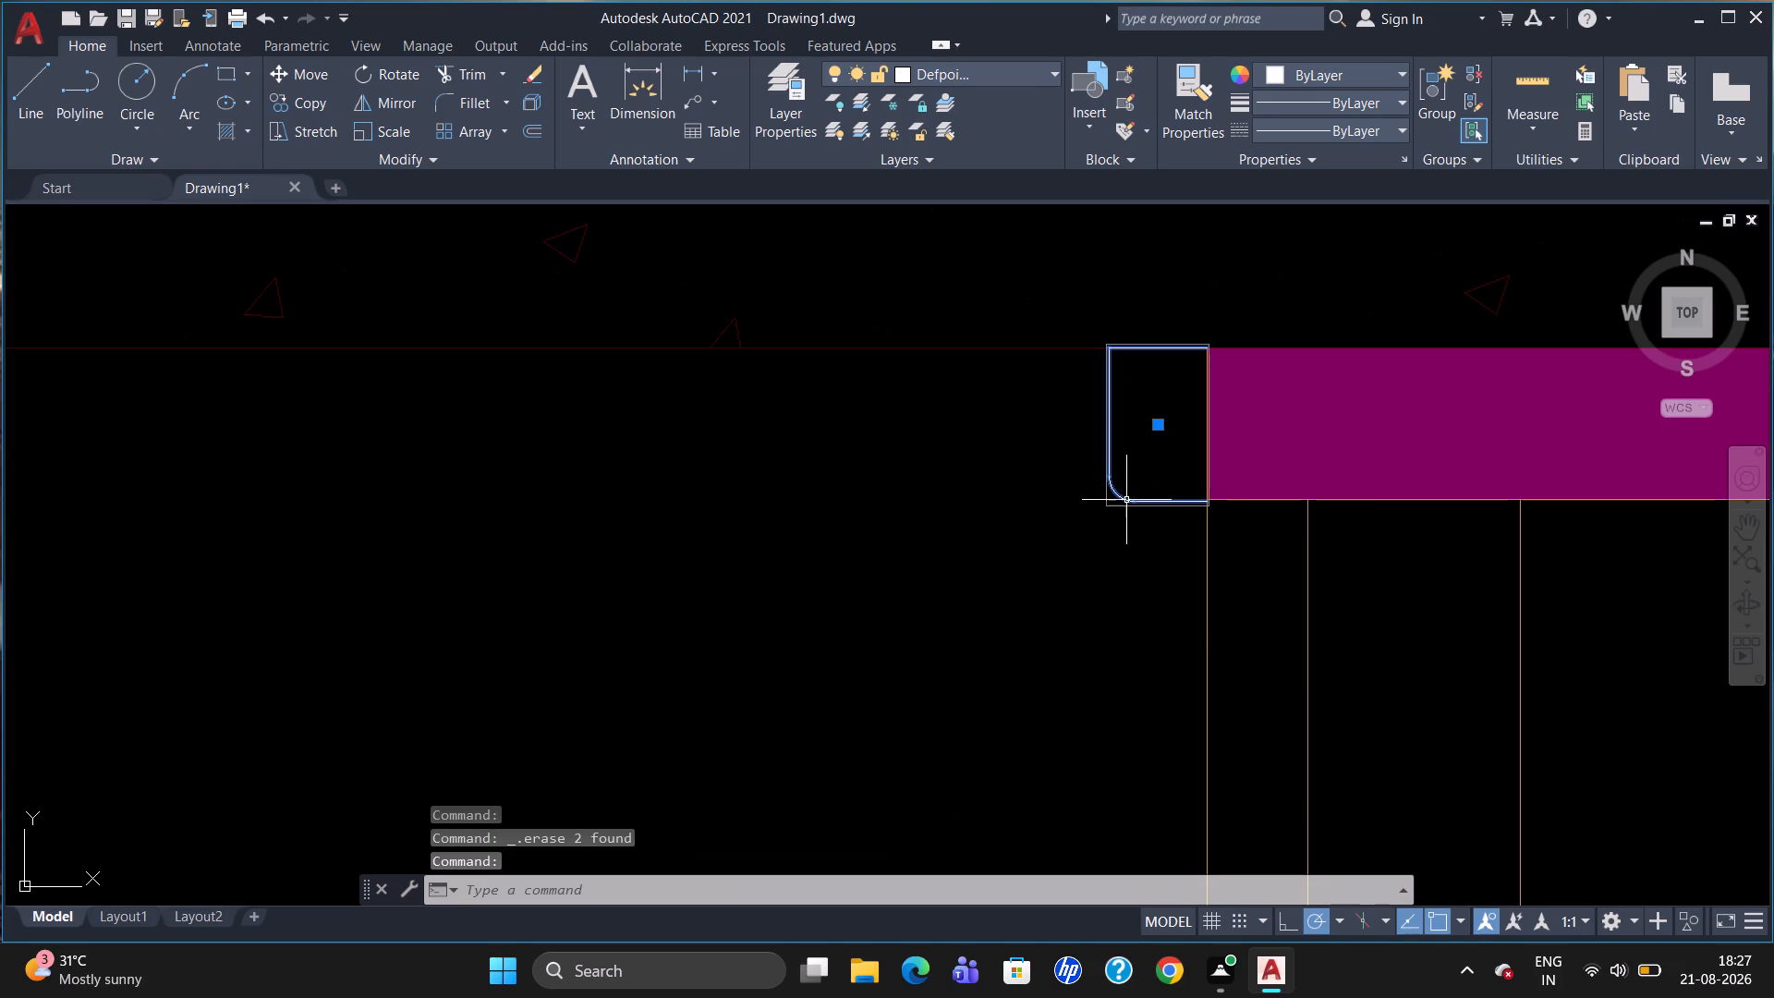
key(j)
key(Return)
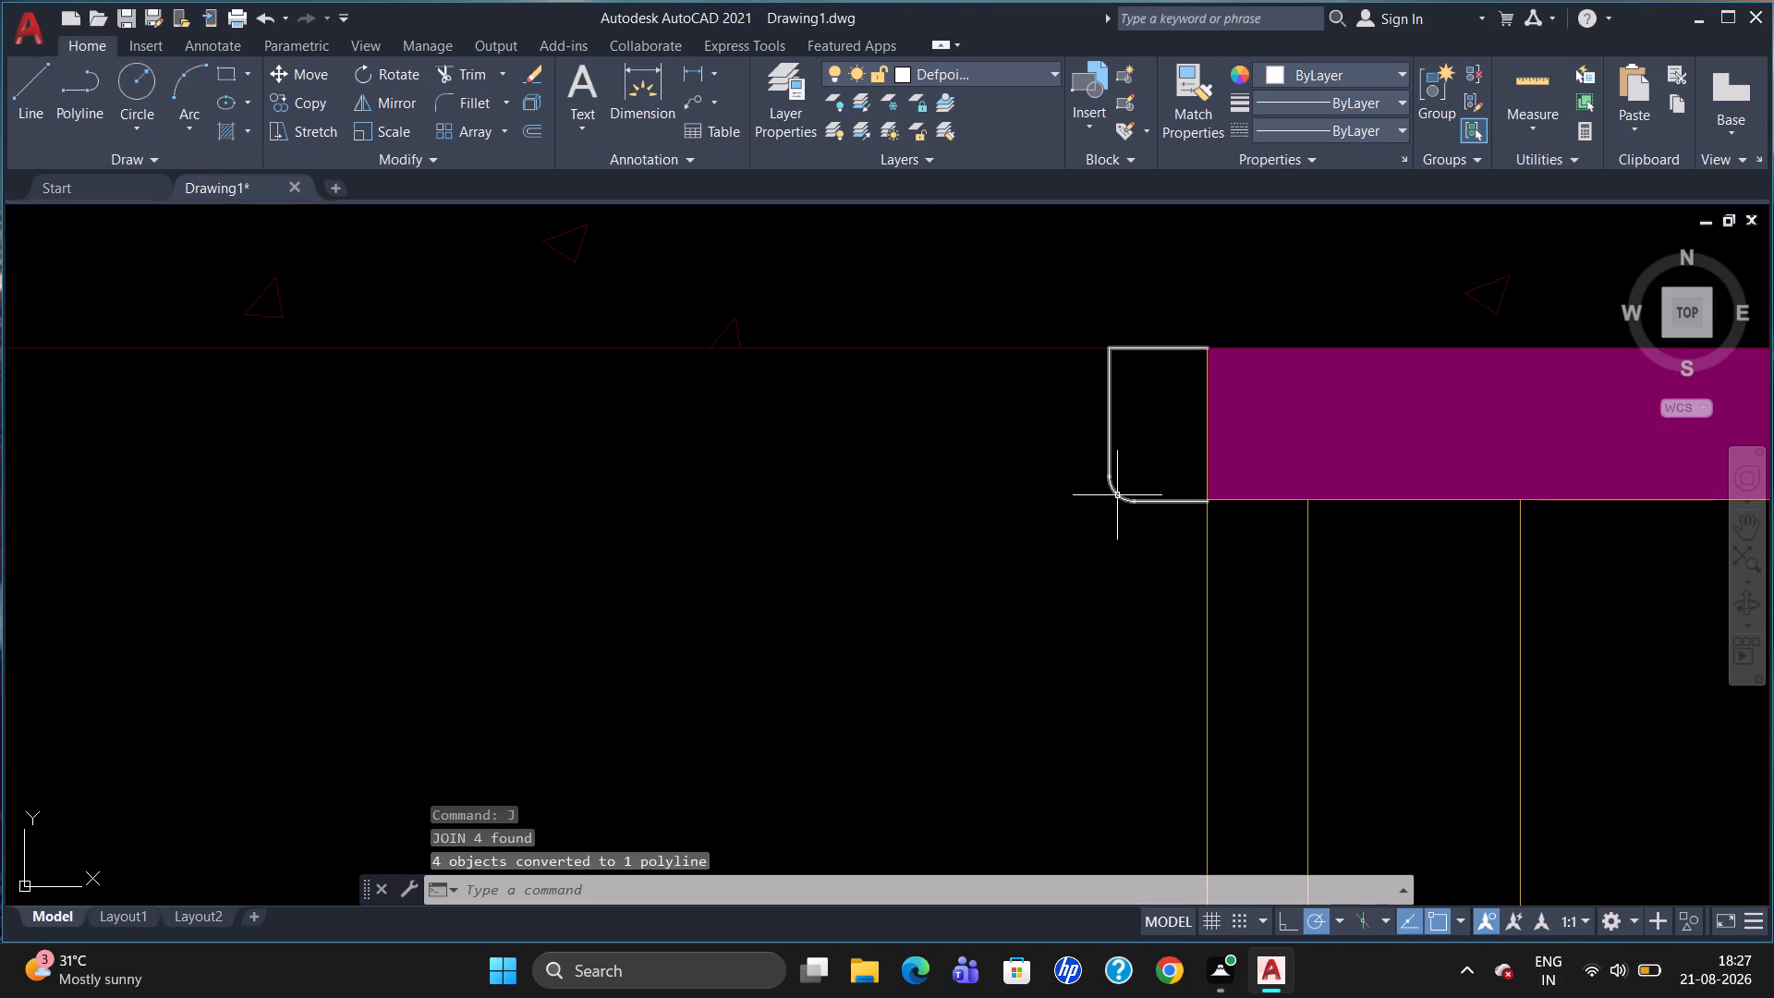
click(1117, 495)
key(Escape)
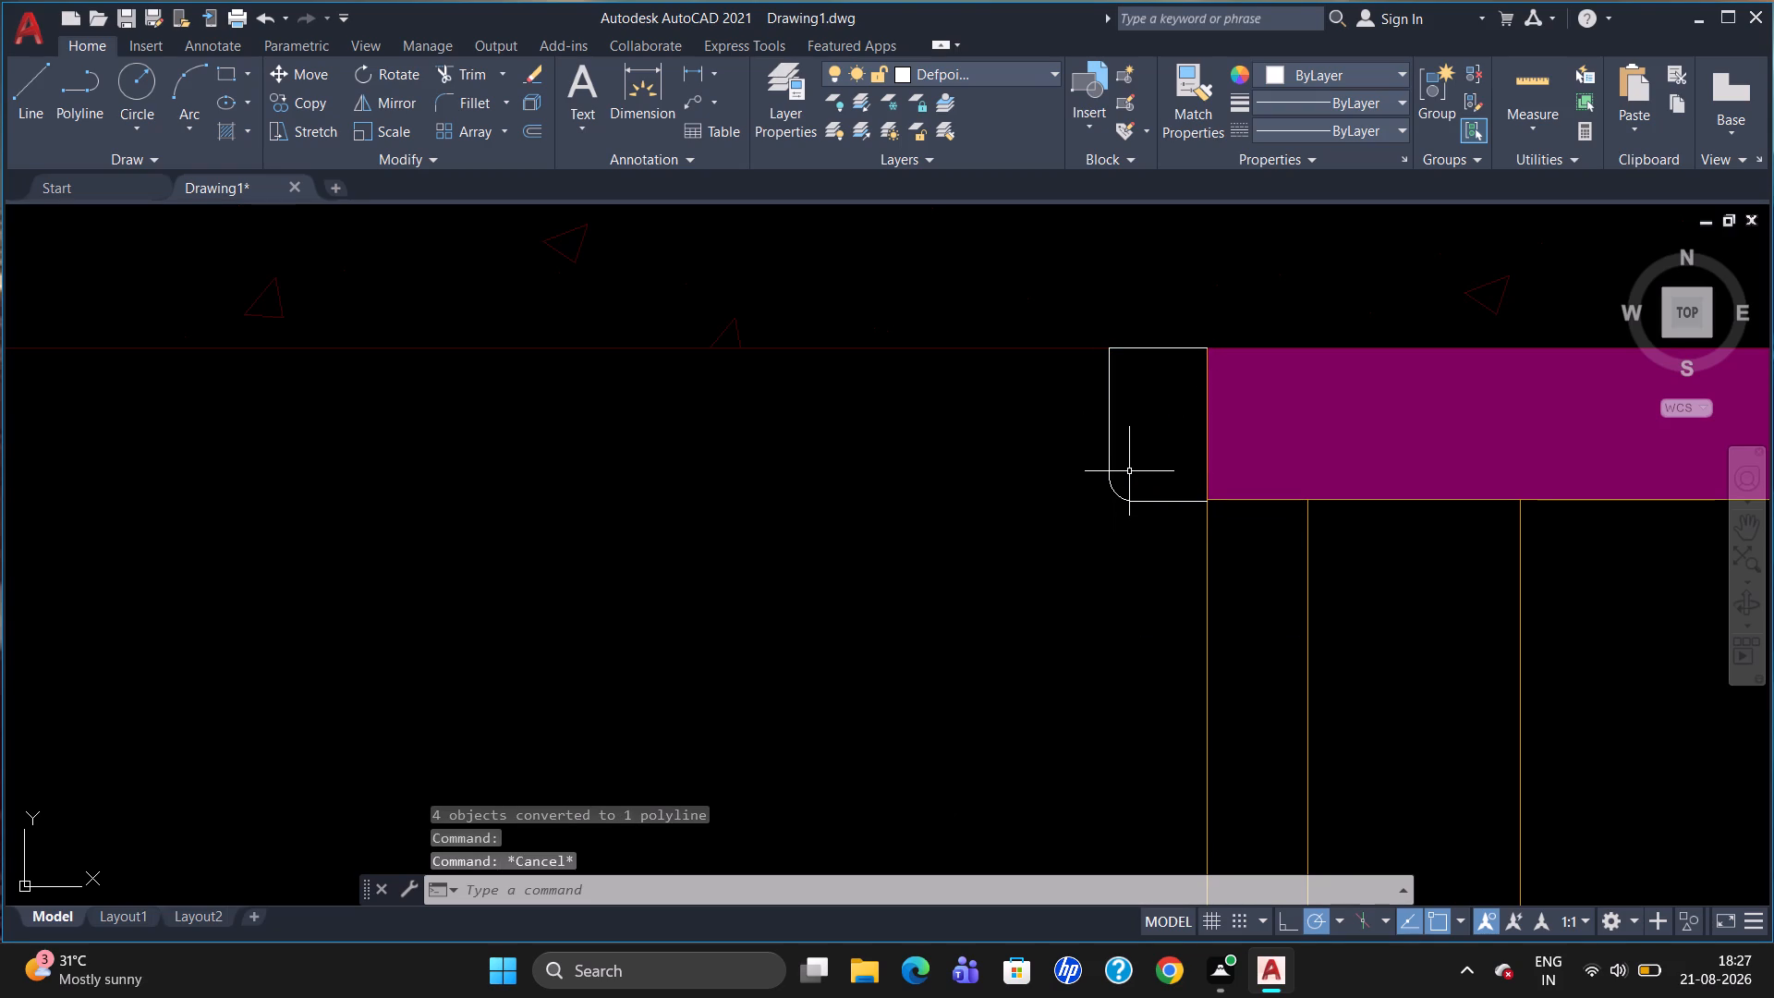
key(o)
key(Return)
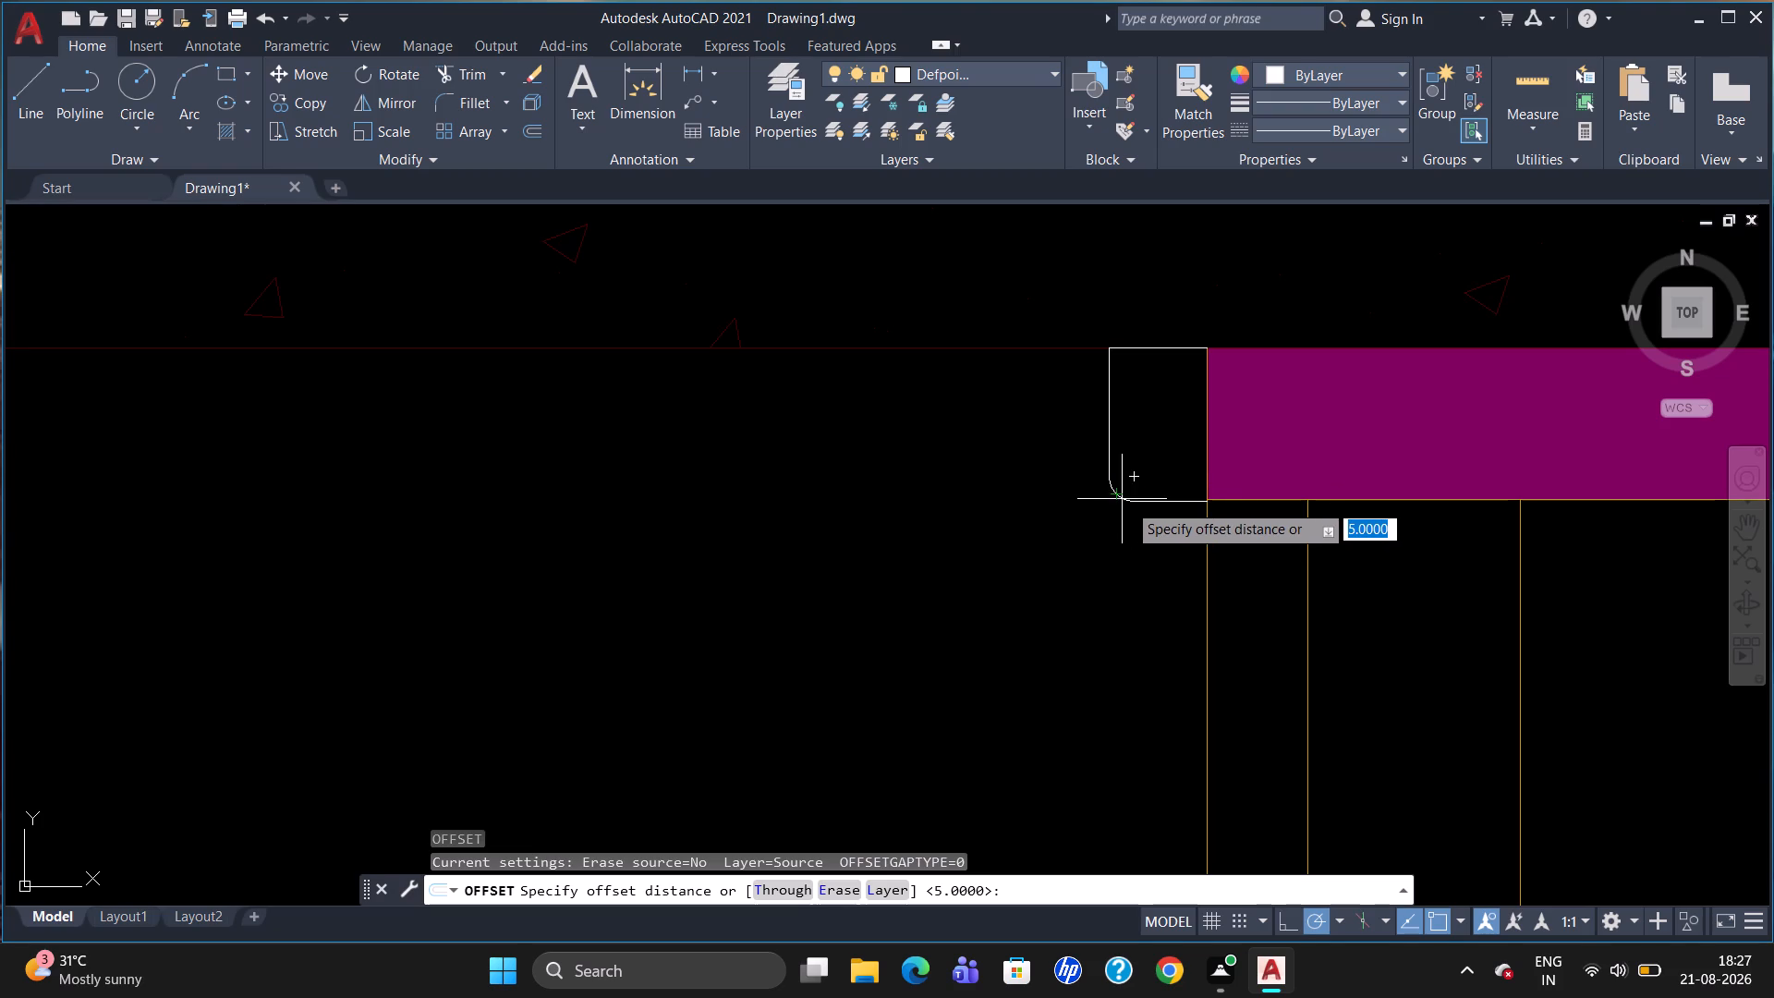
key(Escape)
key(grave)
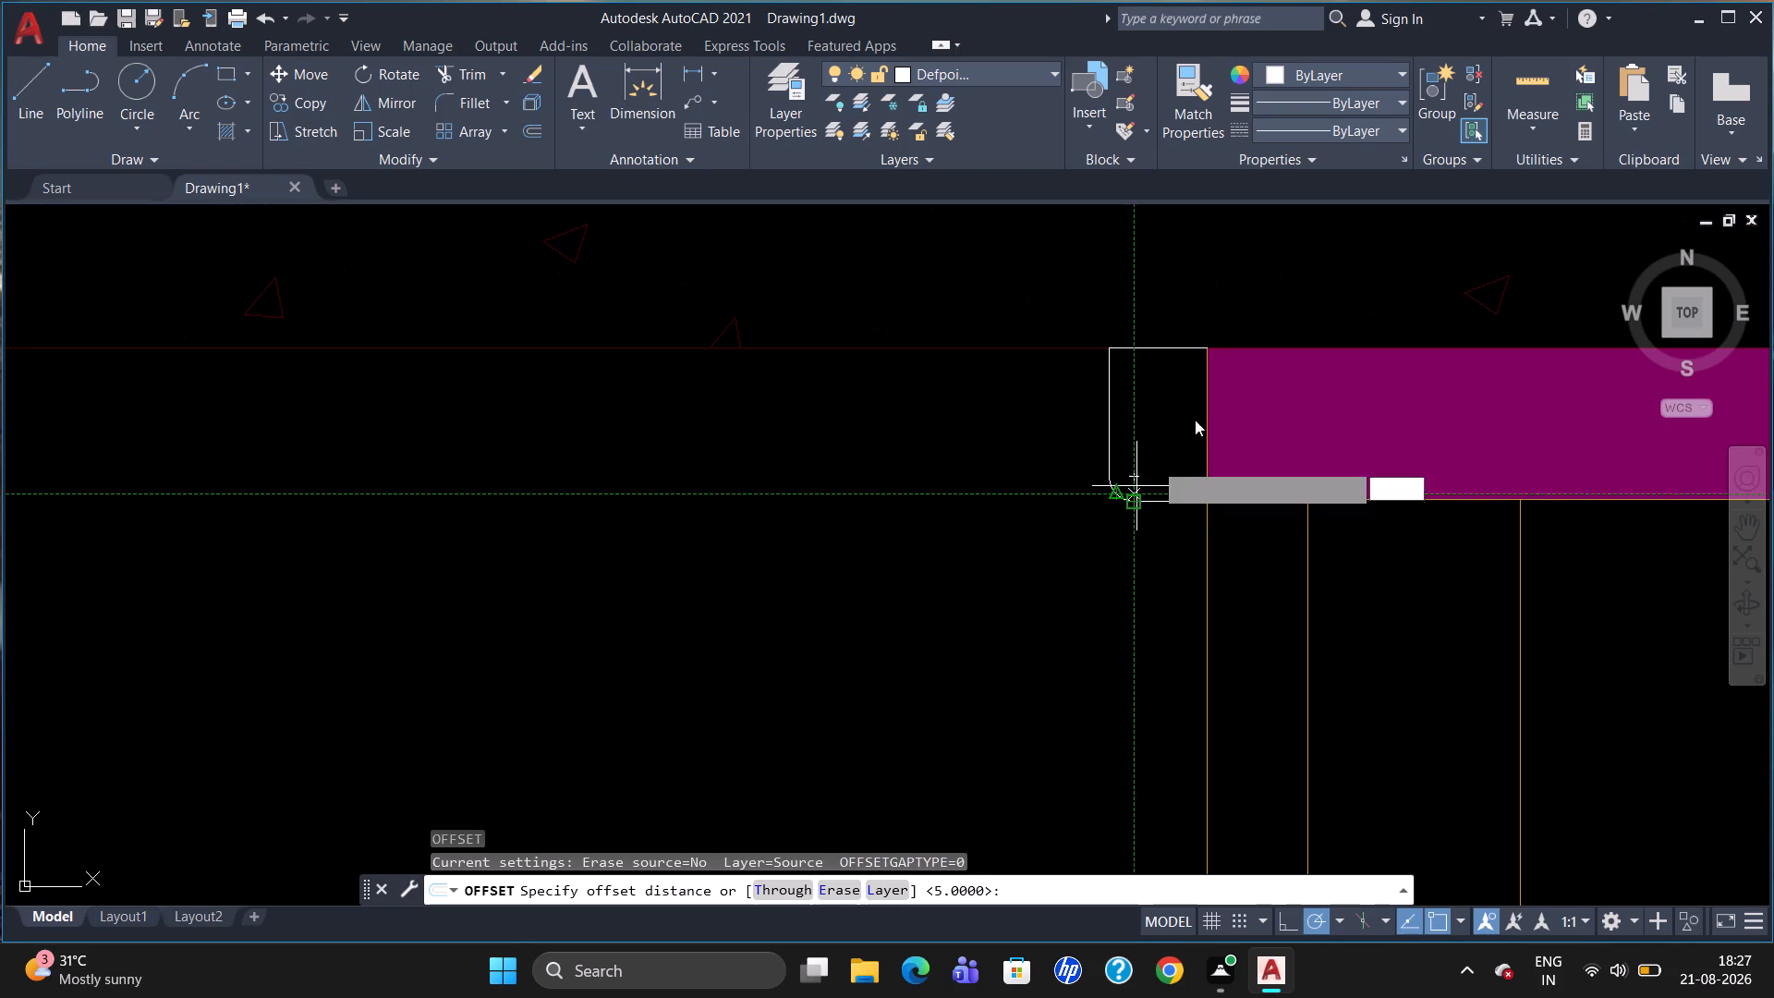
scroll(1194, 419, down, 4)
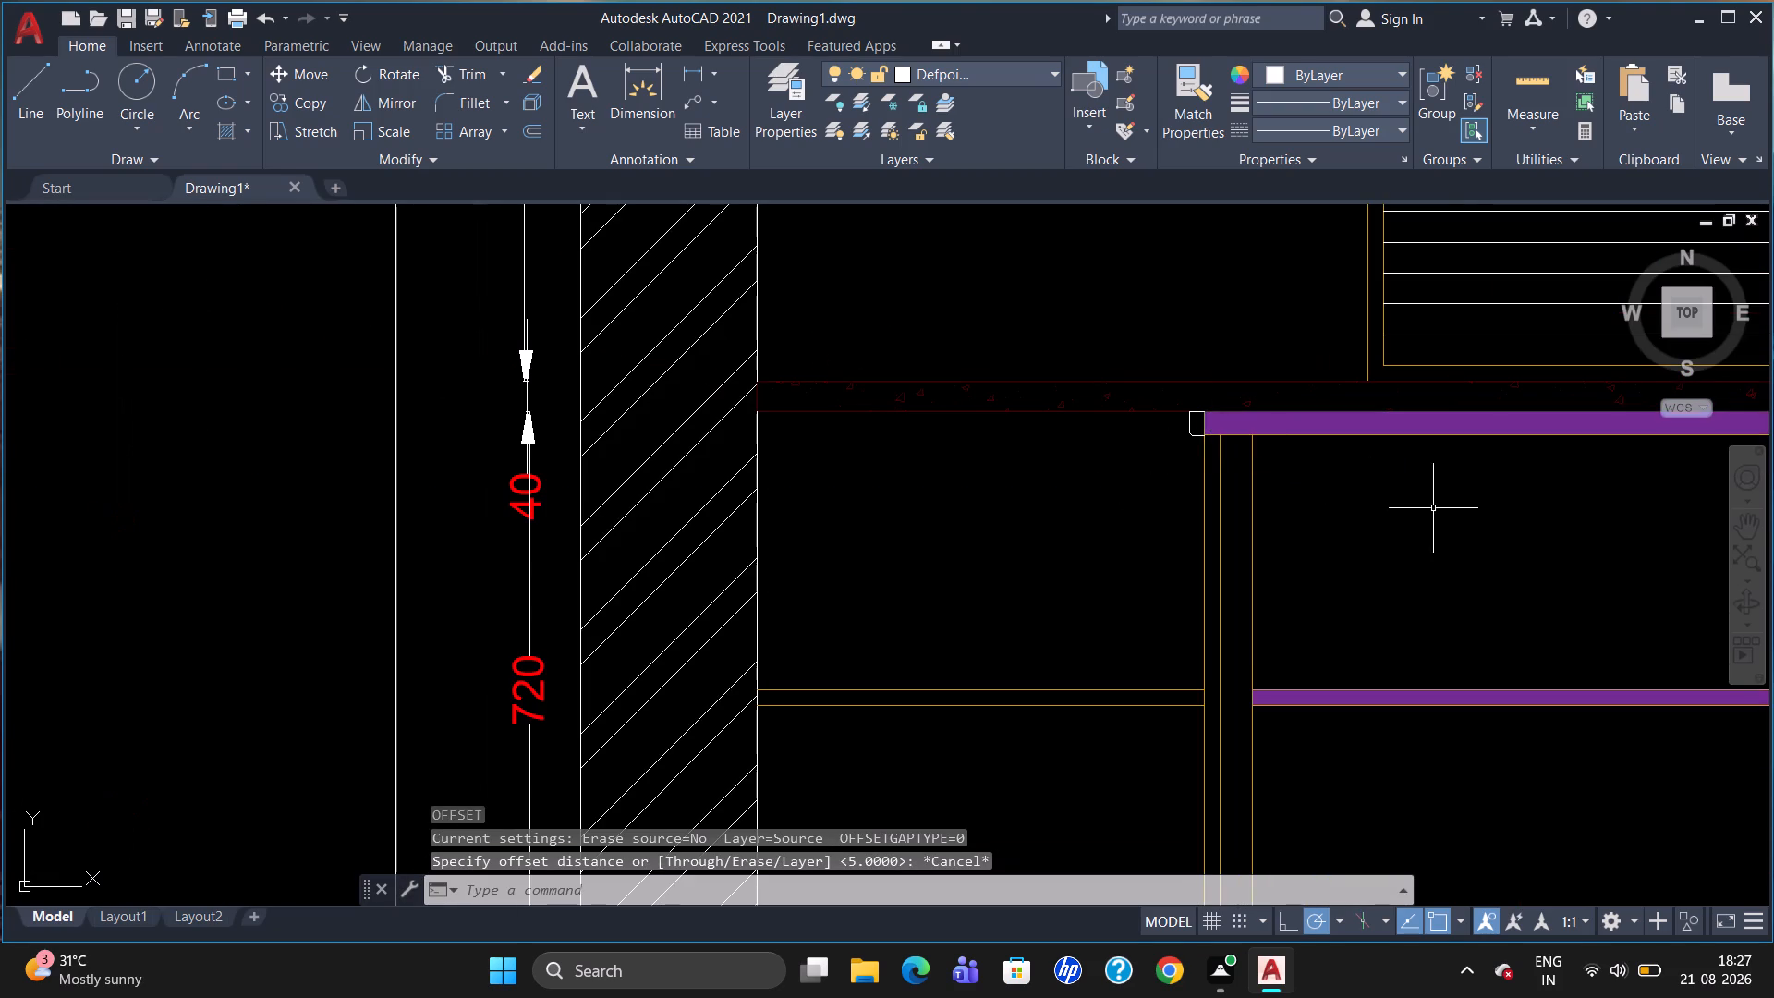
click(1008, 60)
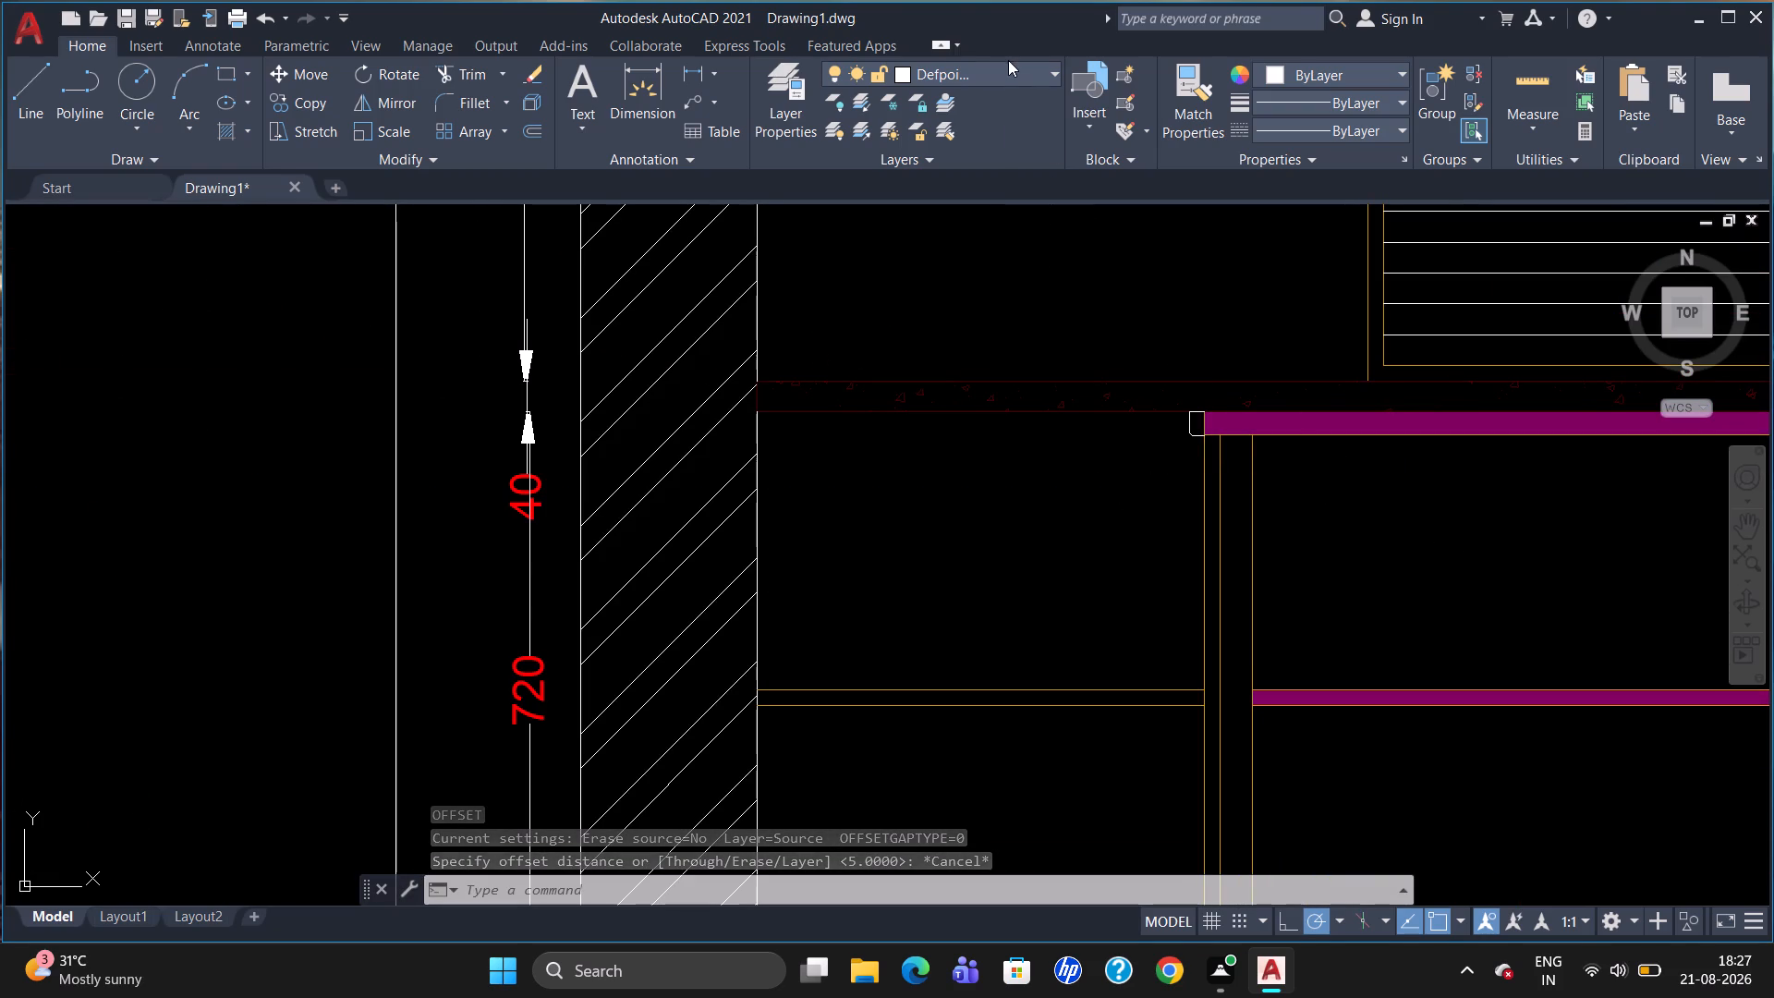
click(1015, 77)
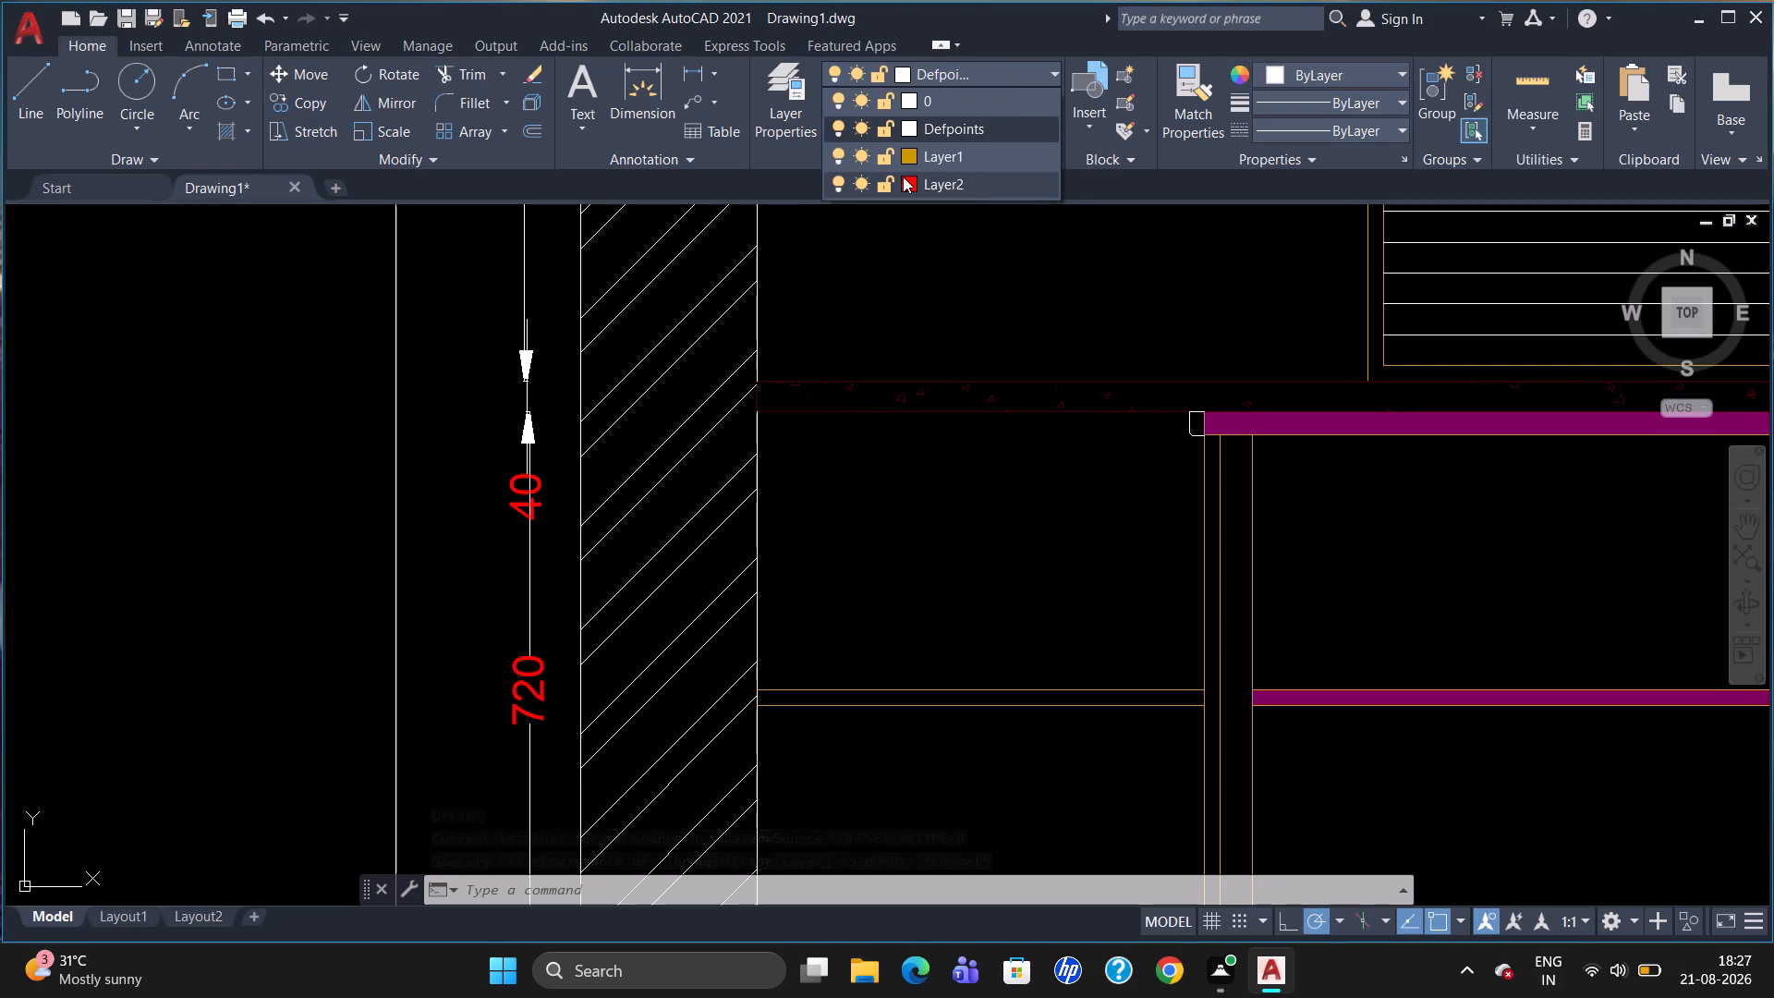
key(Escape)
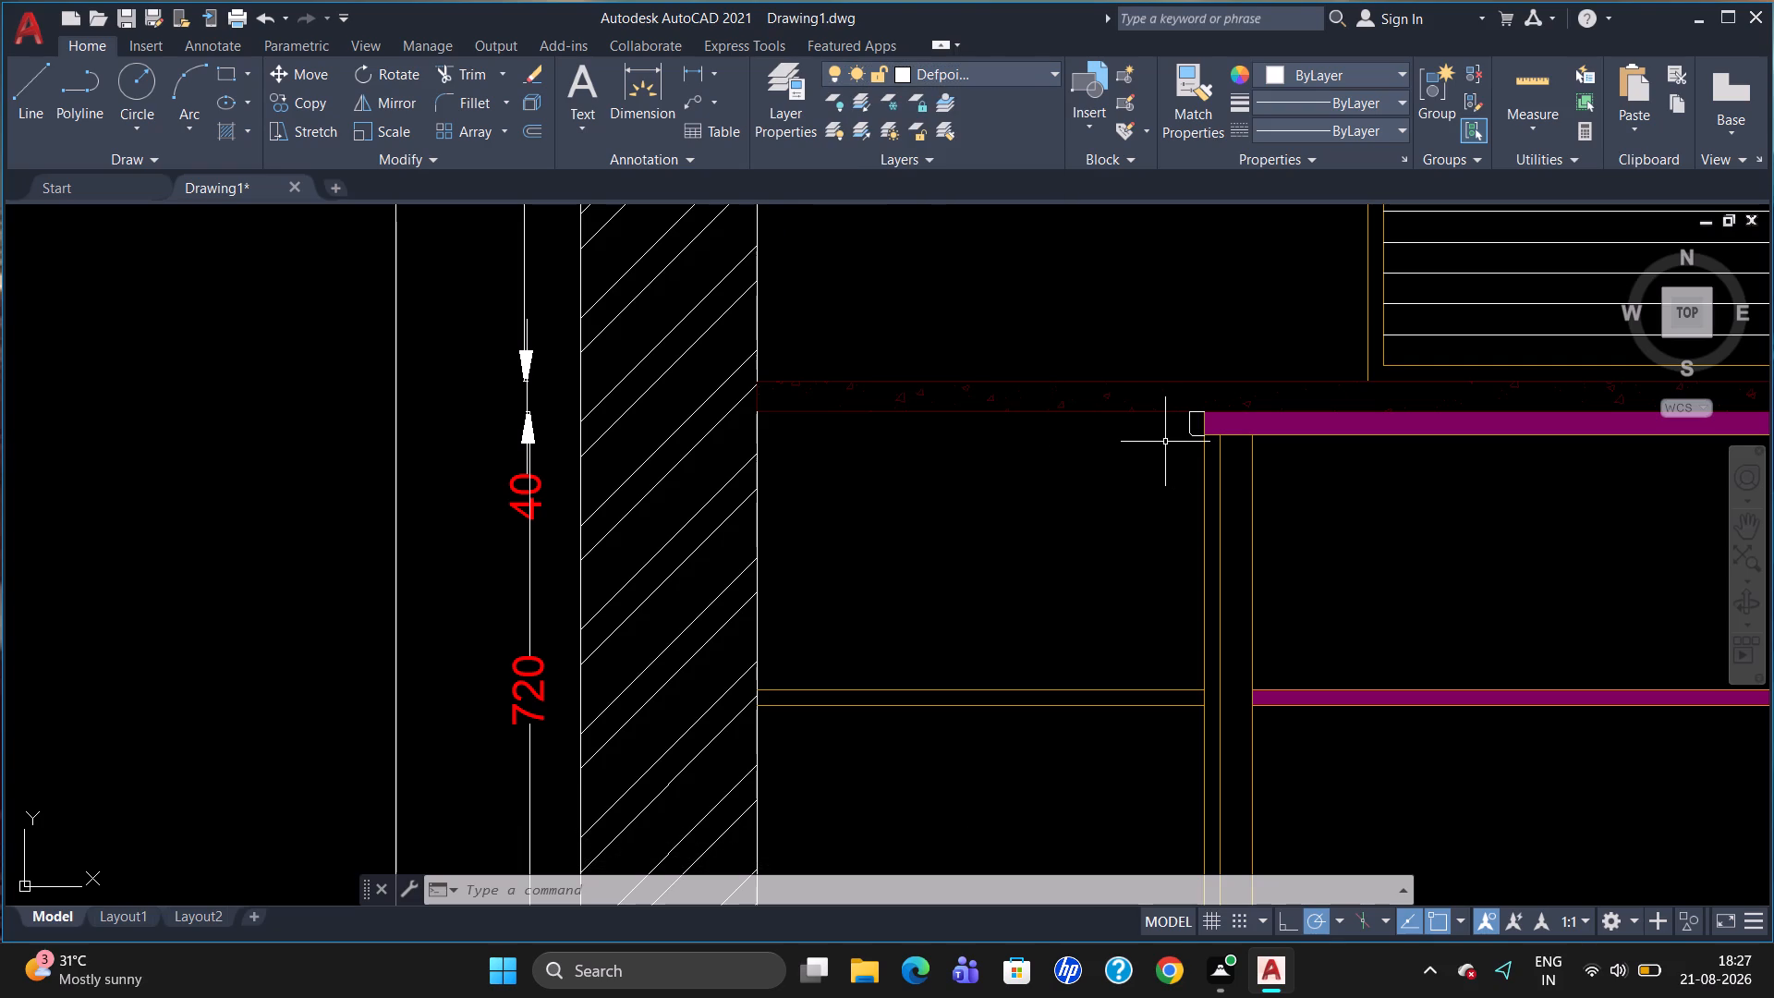
Change the small rounded box polyline's colour to Magenta in its properties.
click(1189, 419)
right_click(1189, 419)
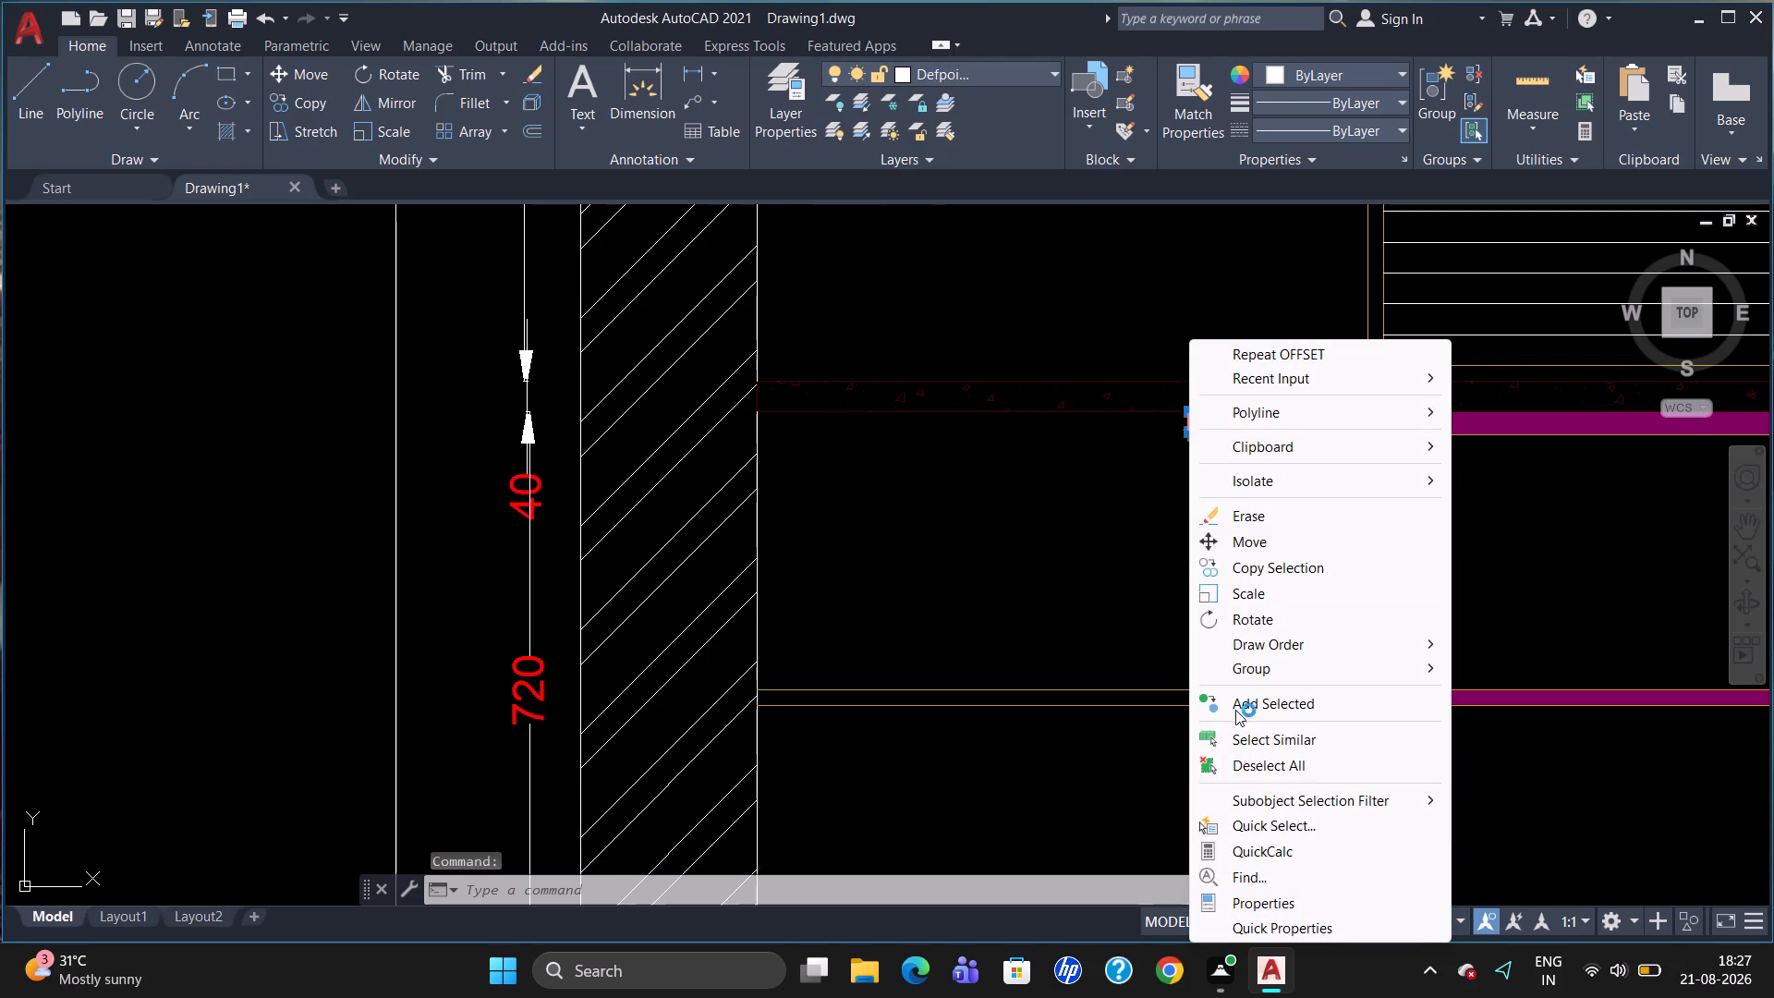
click(1249, 909)
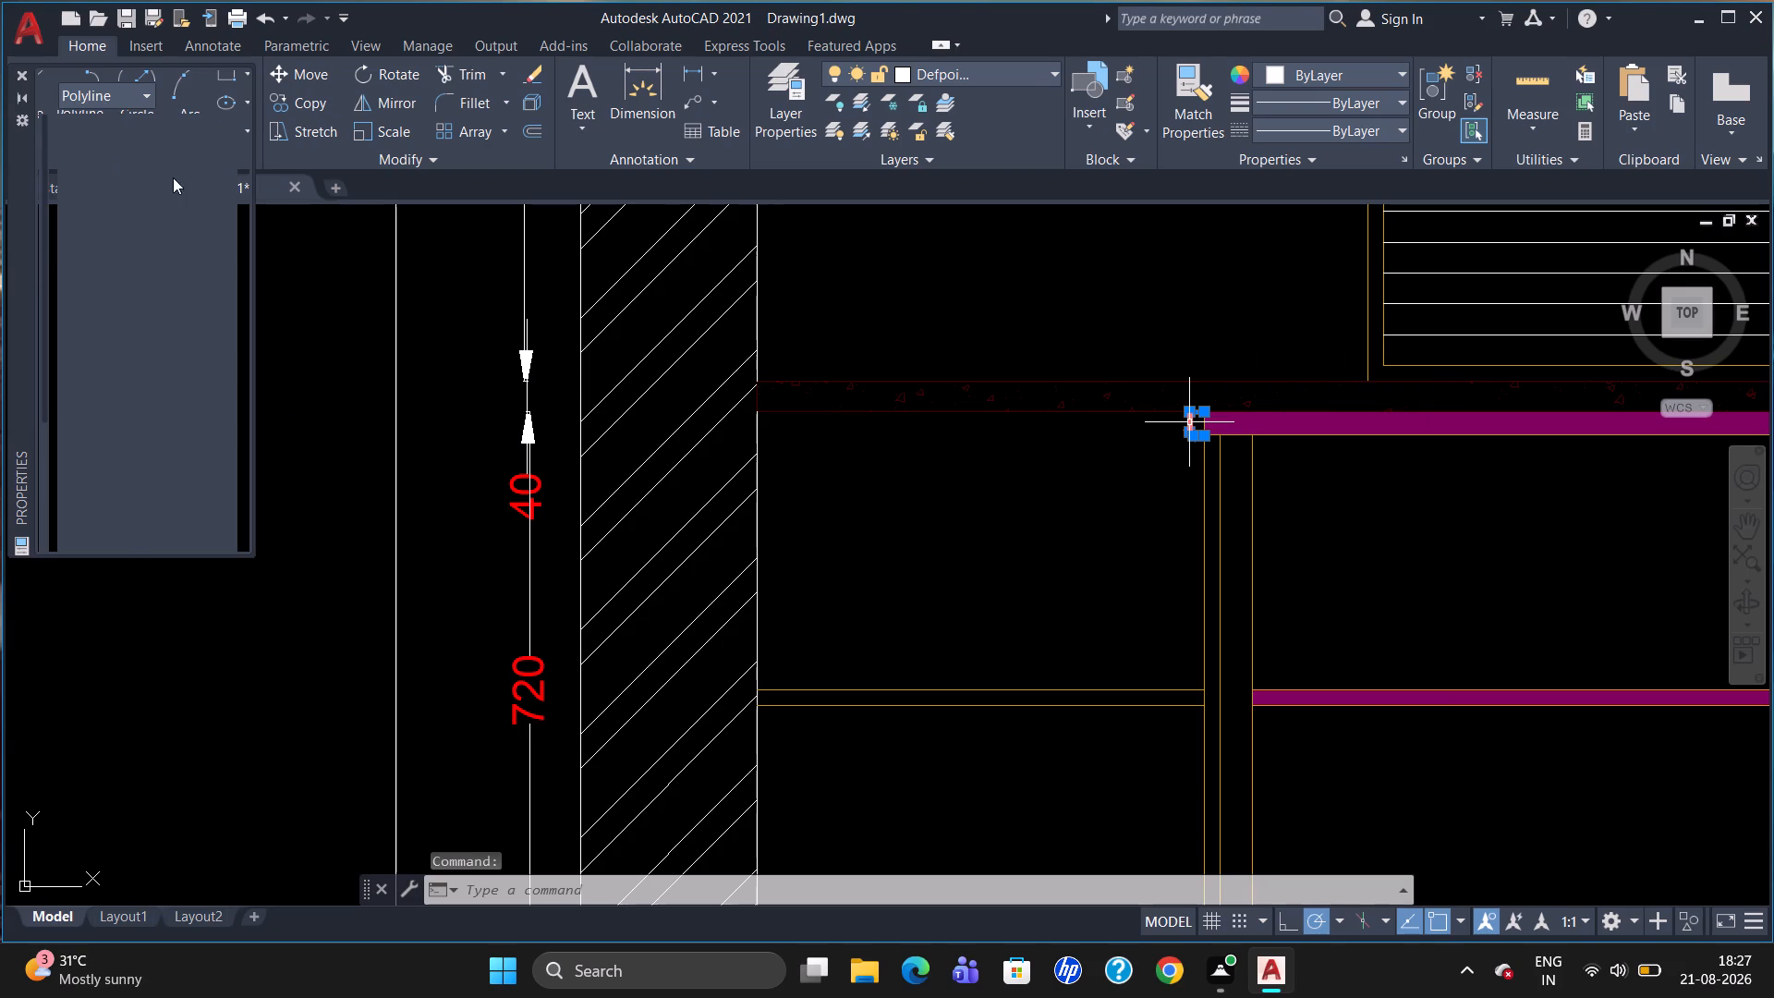
click(181, 141)
click(188, 151)
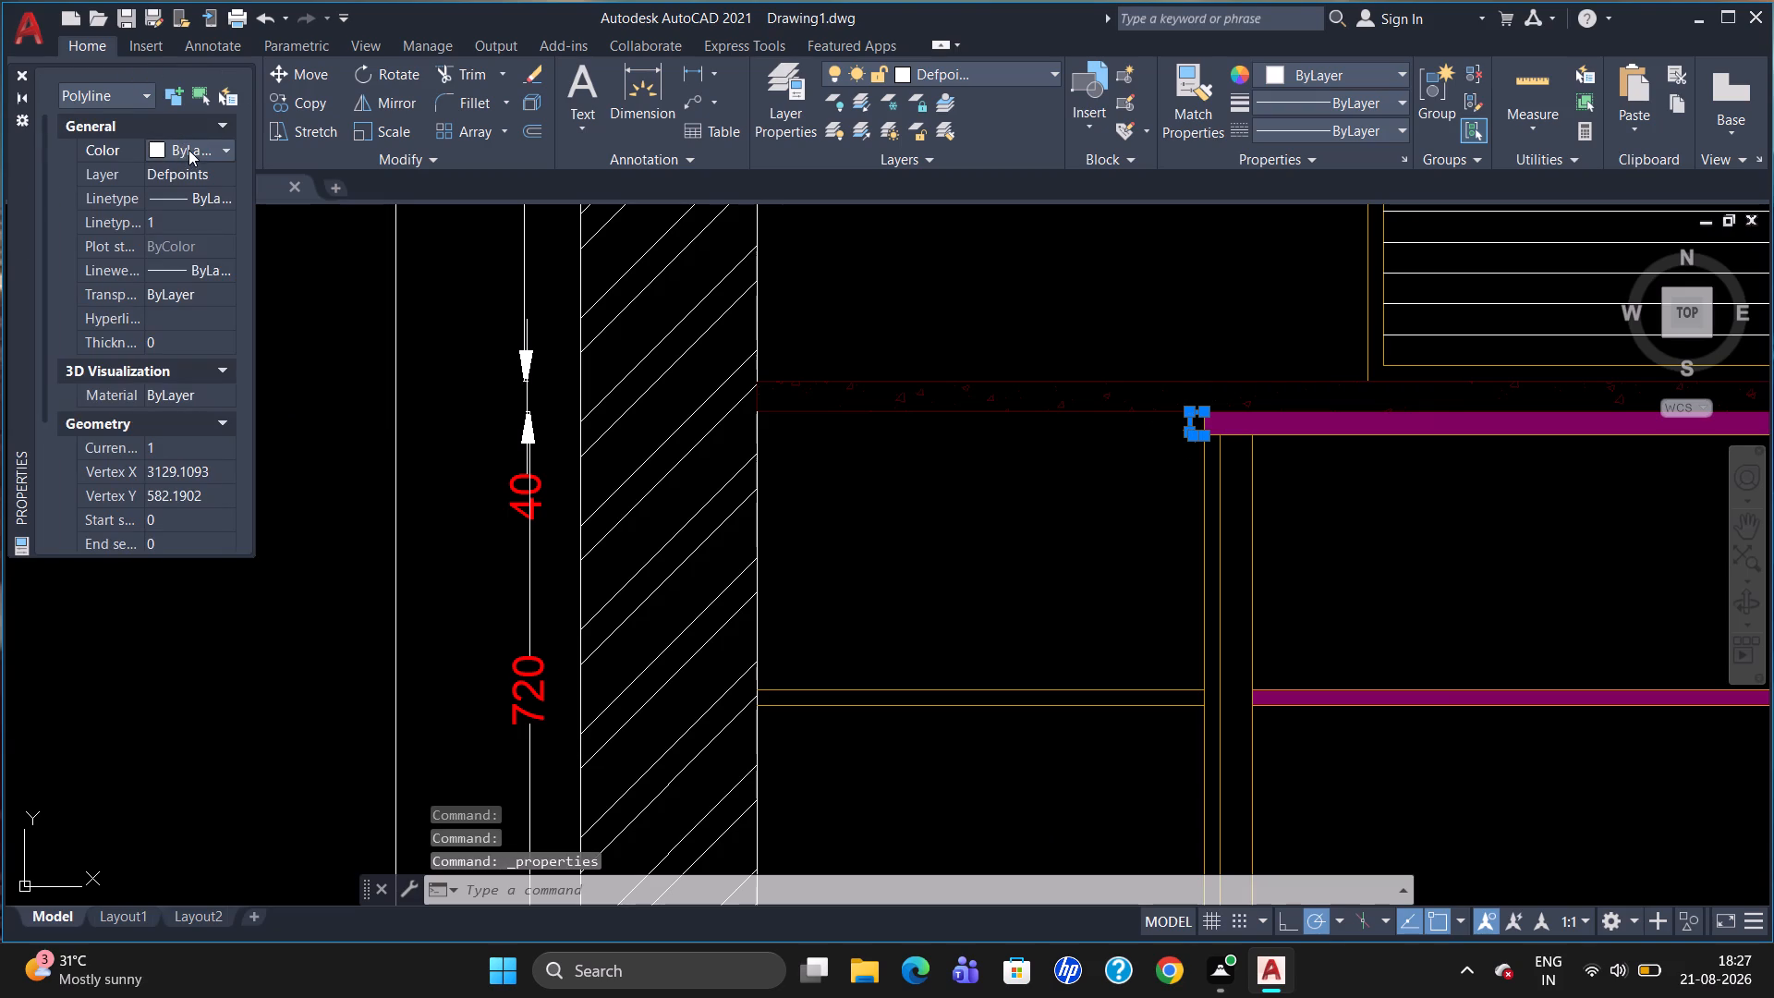
click(202, 310)
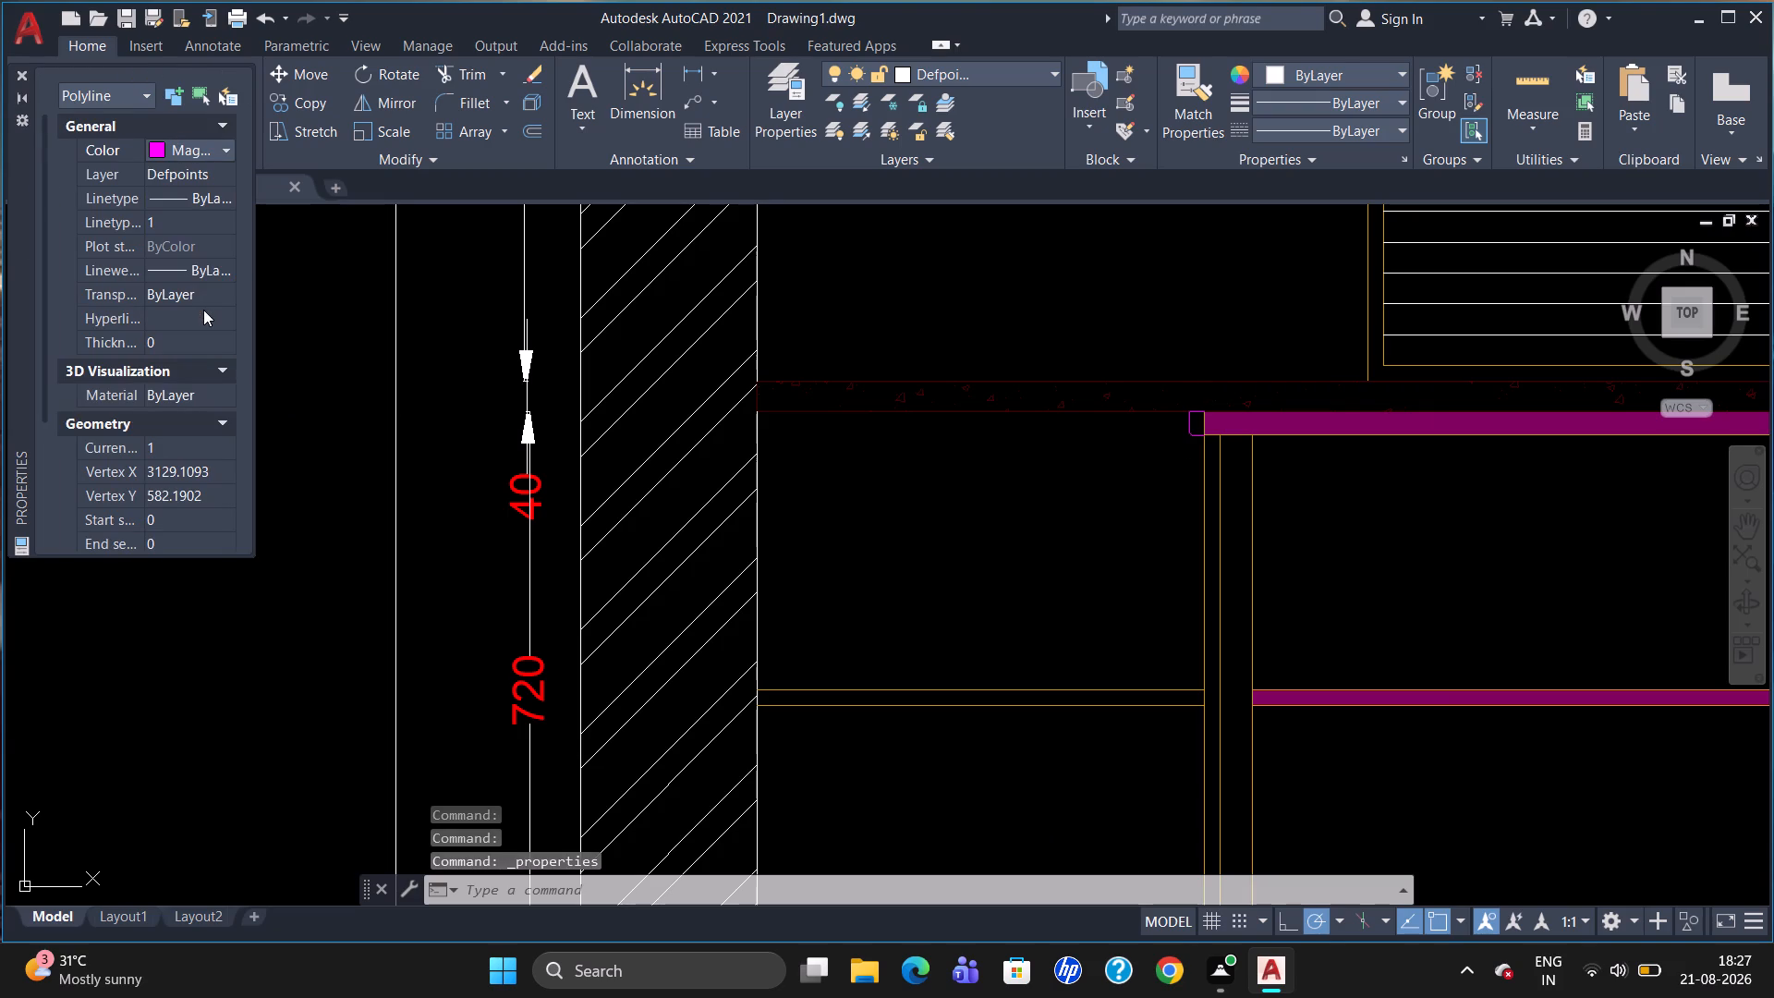
key(Escape)
click(23, 77)
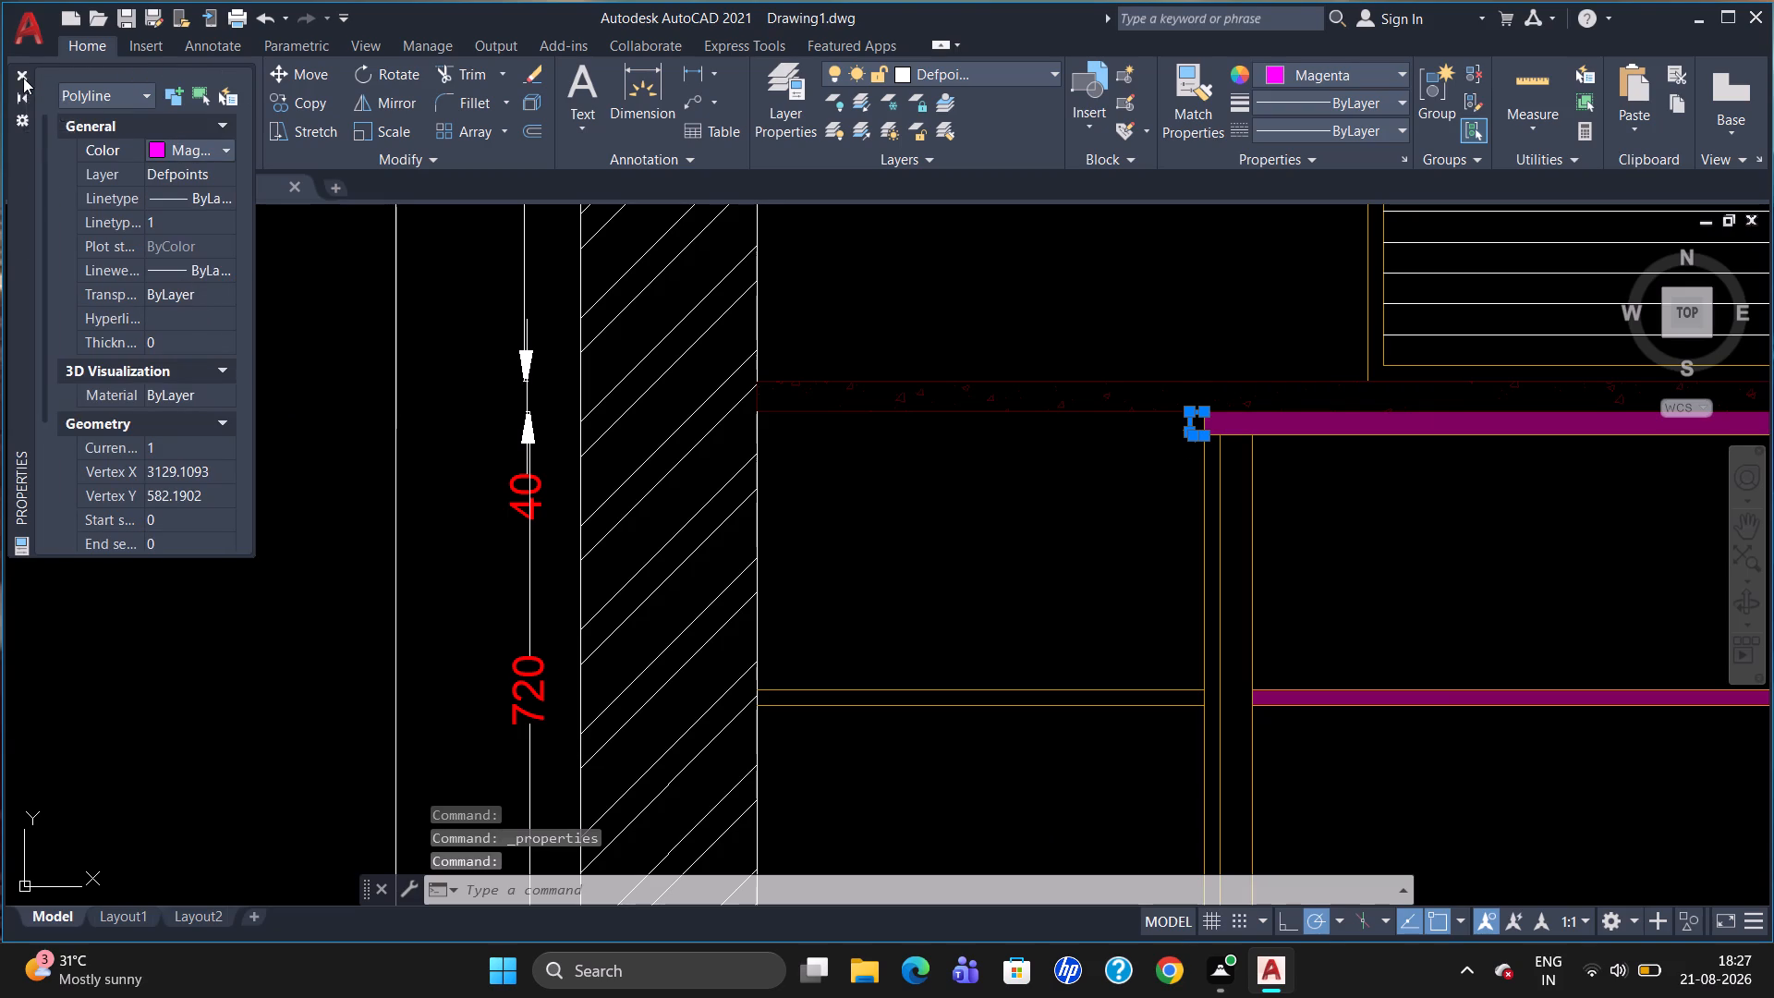
key(Escape)
key(Escape)
Add the multiline text "Innotech Drawer" at height 40 in the compartment directly under the magenta counter strip.
scroll(1112, 475, down, 1)
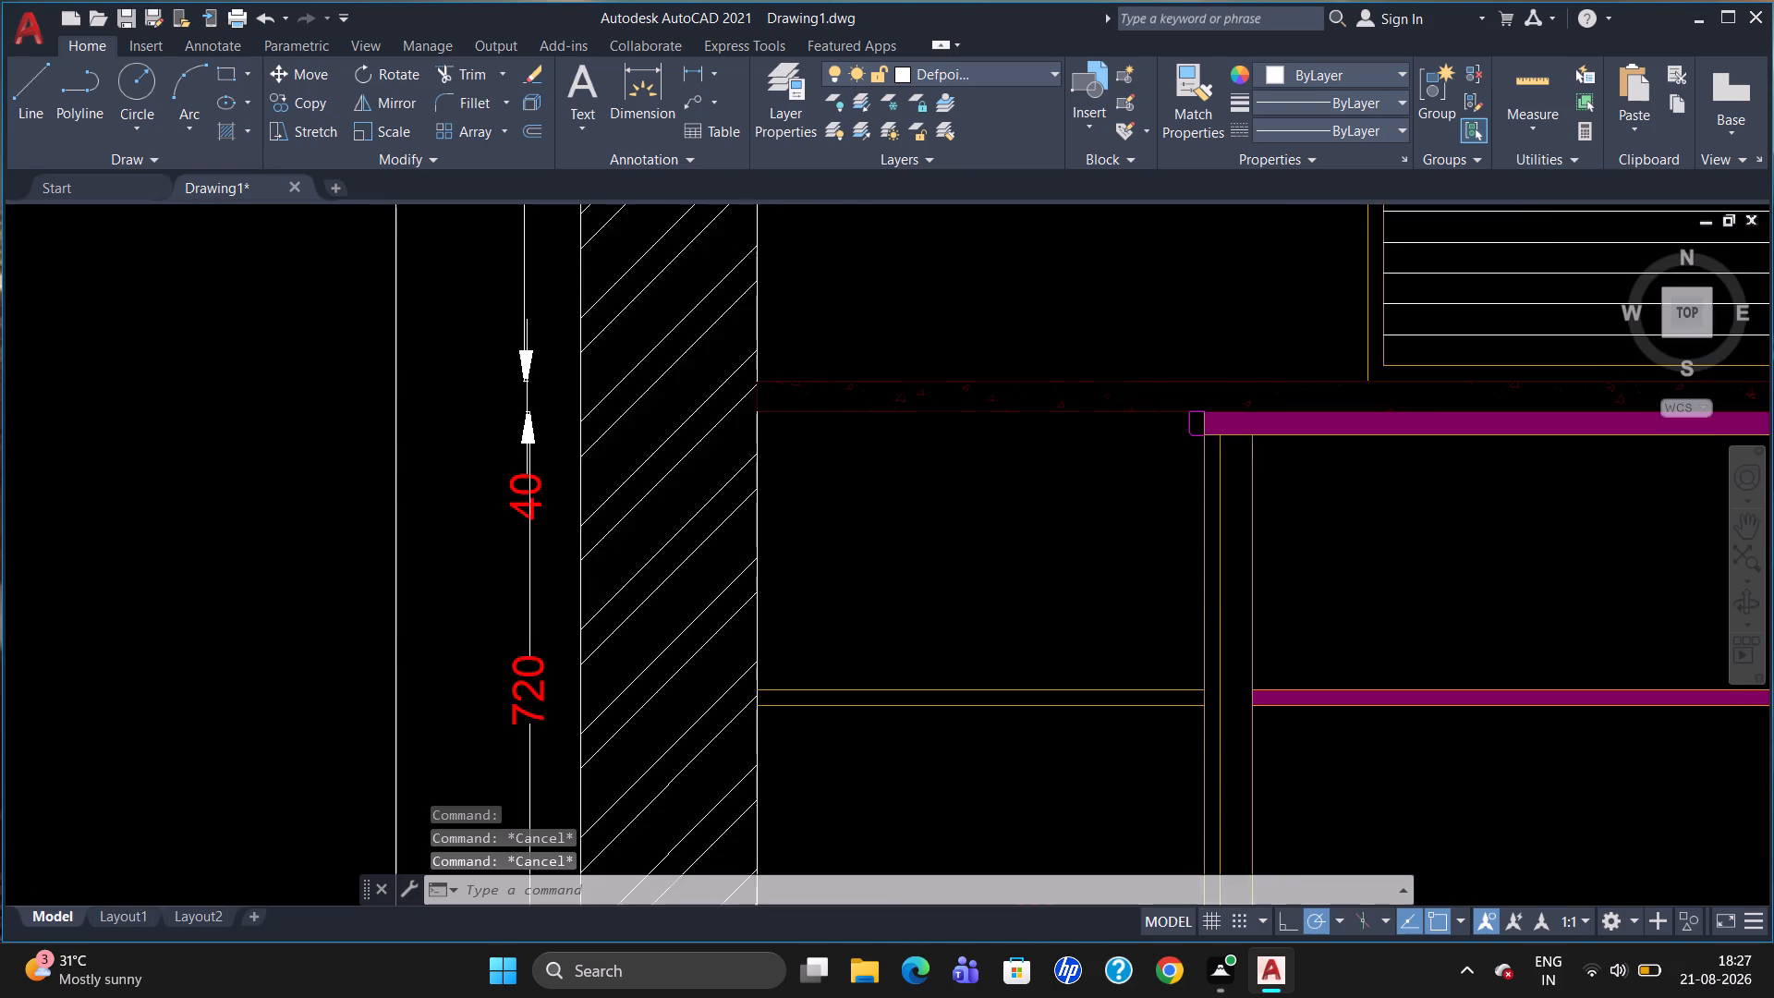
scroll(1290, 456, down, 2)
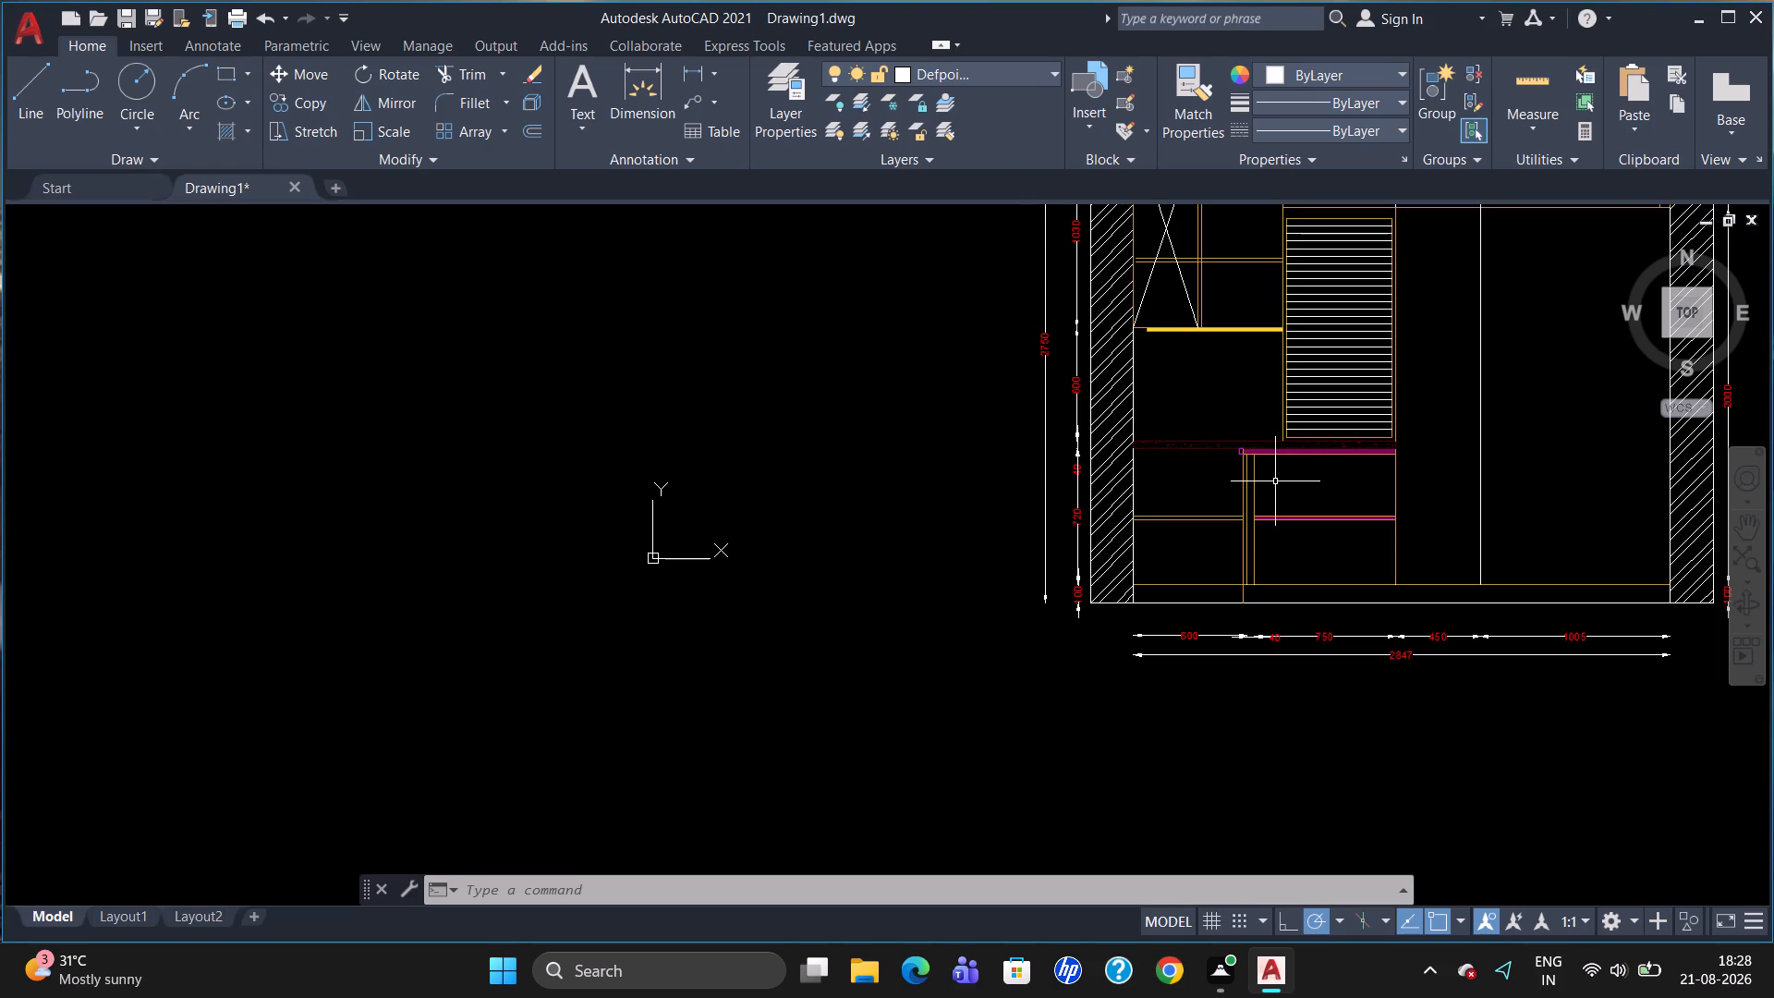
scroll(1276, 479, up, 1)
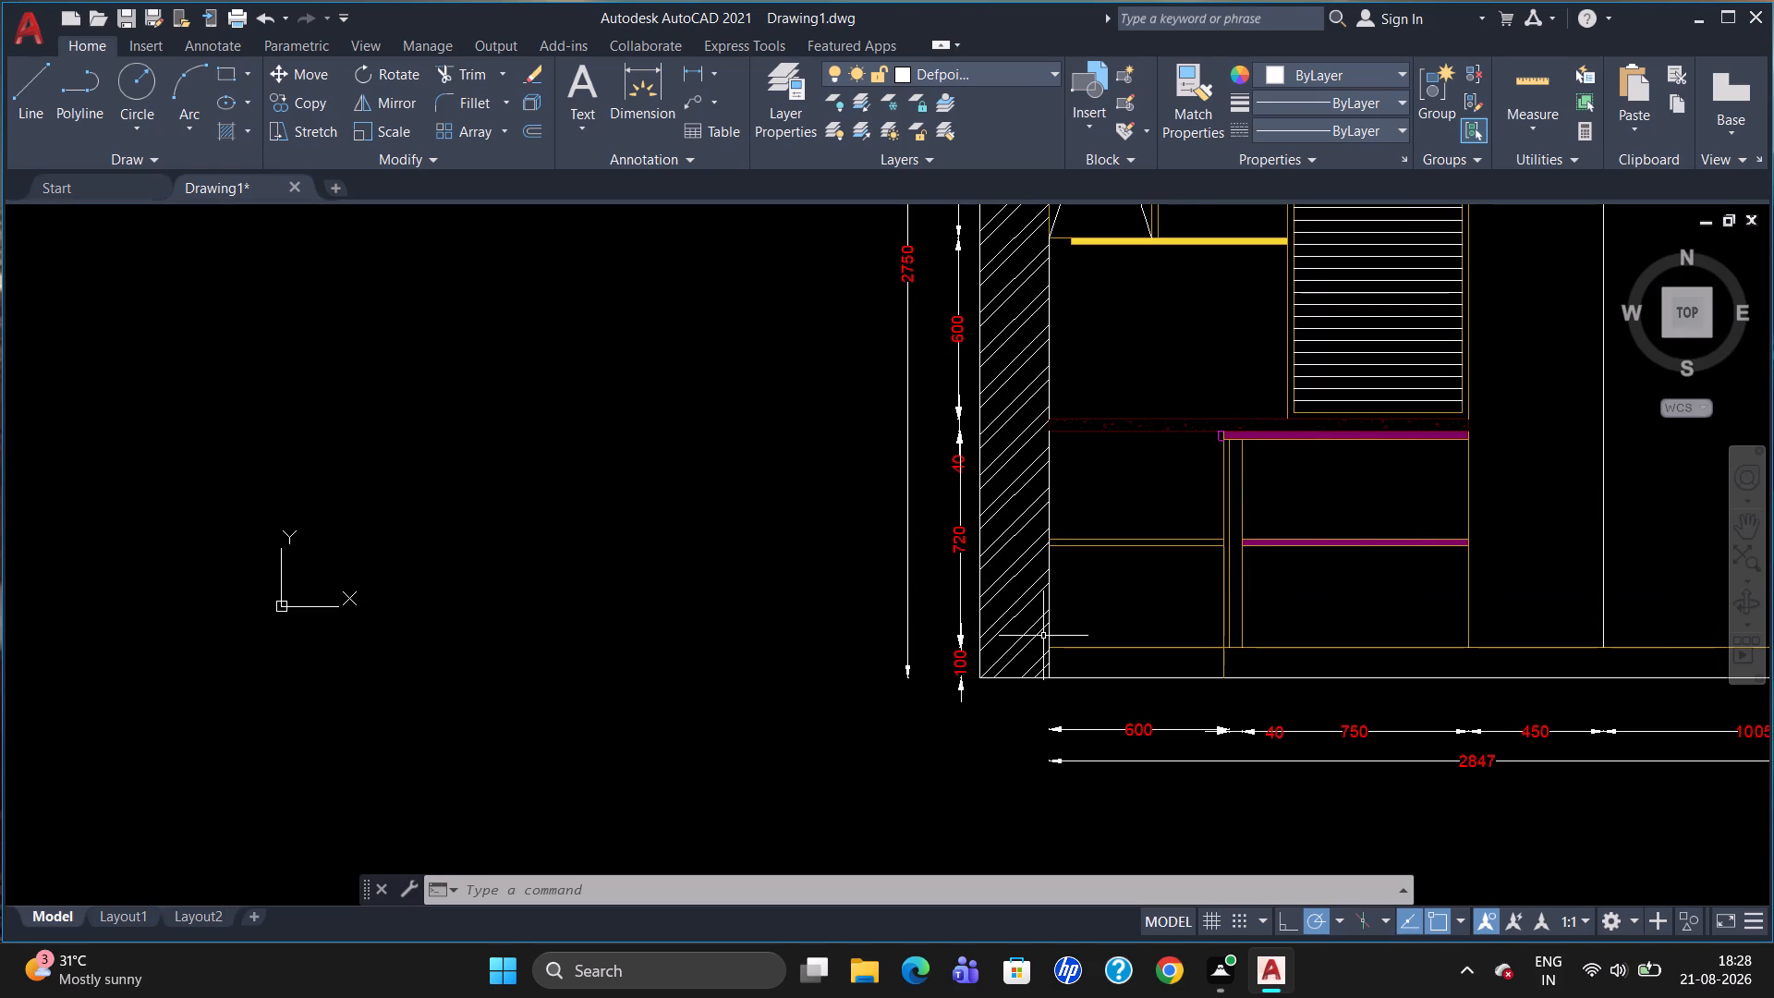
key(t)
key(Return)
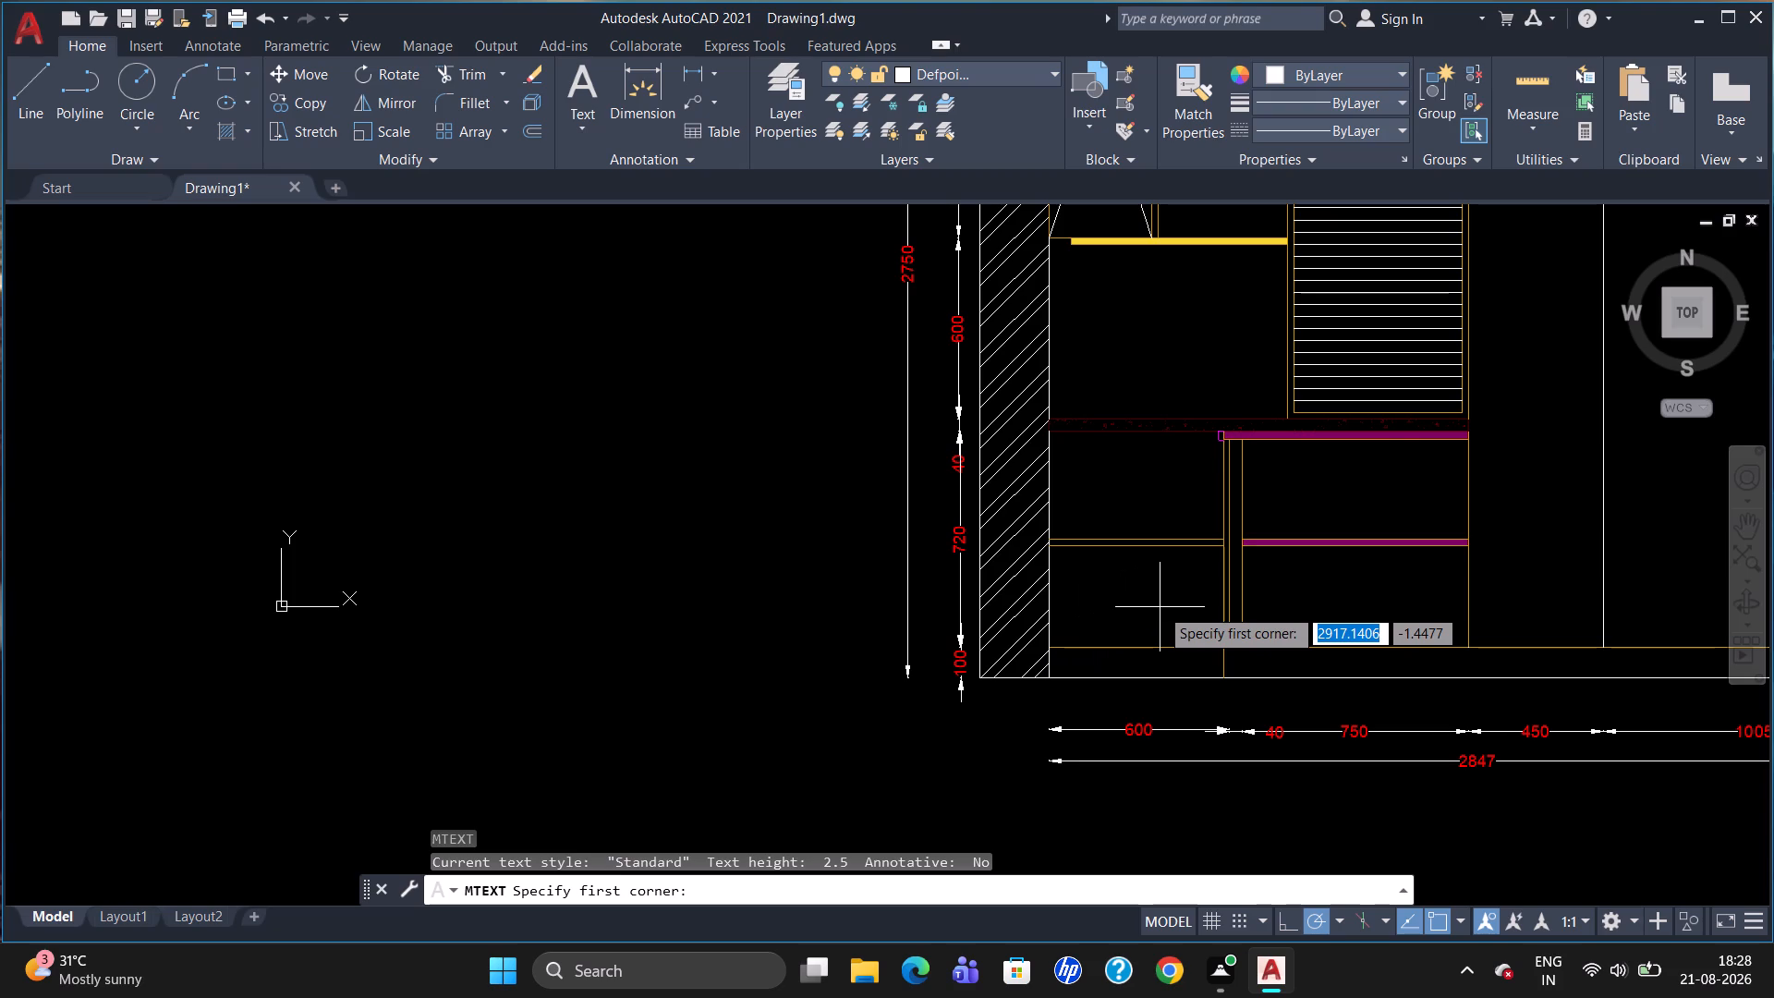
click(1278, 467)
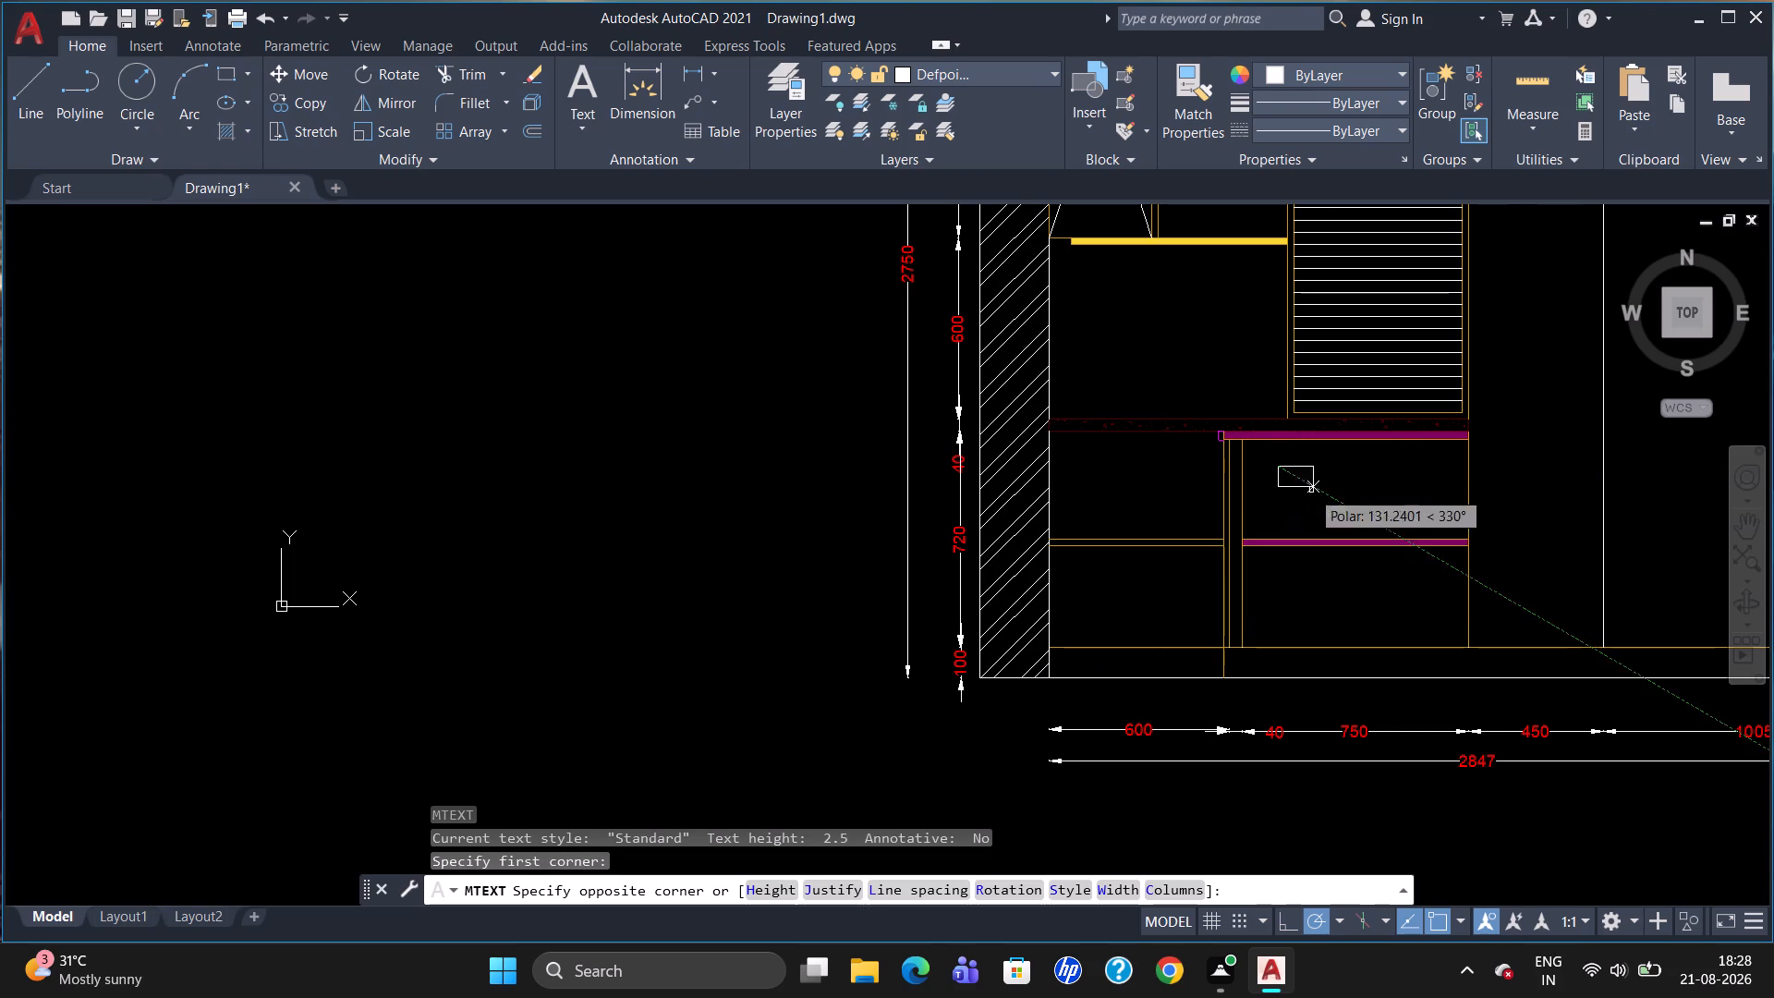
click(1430, 505)
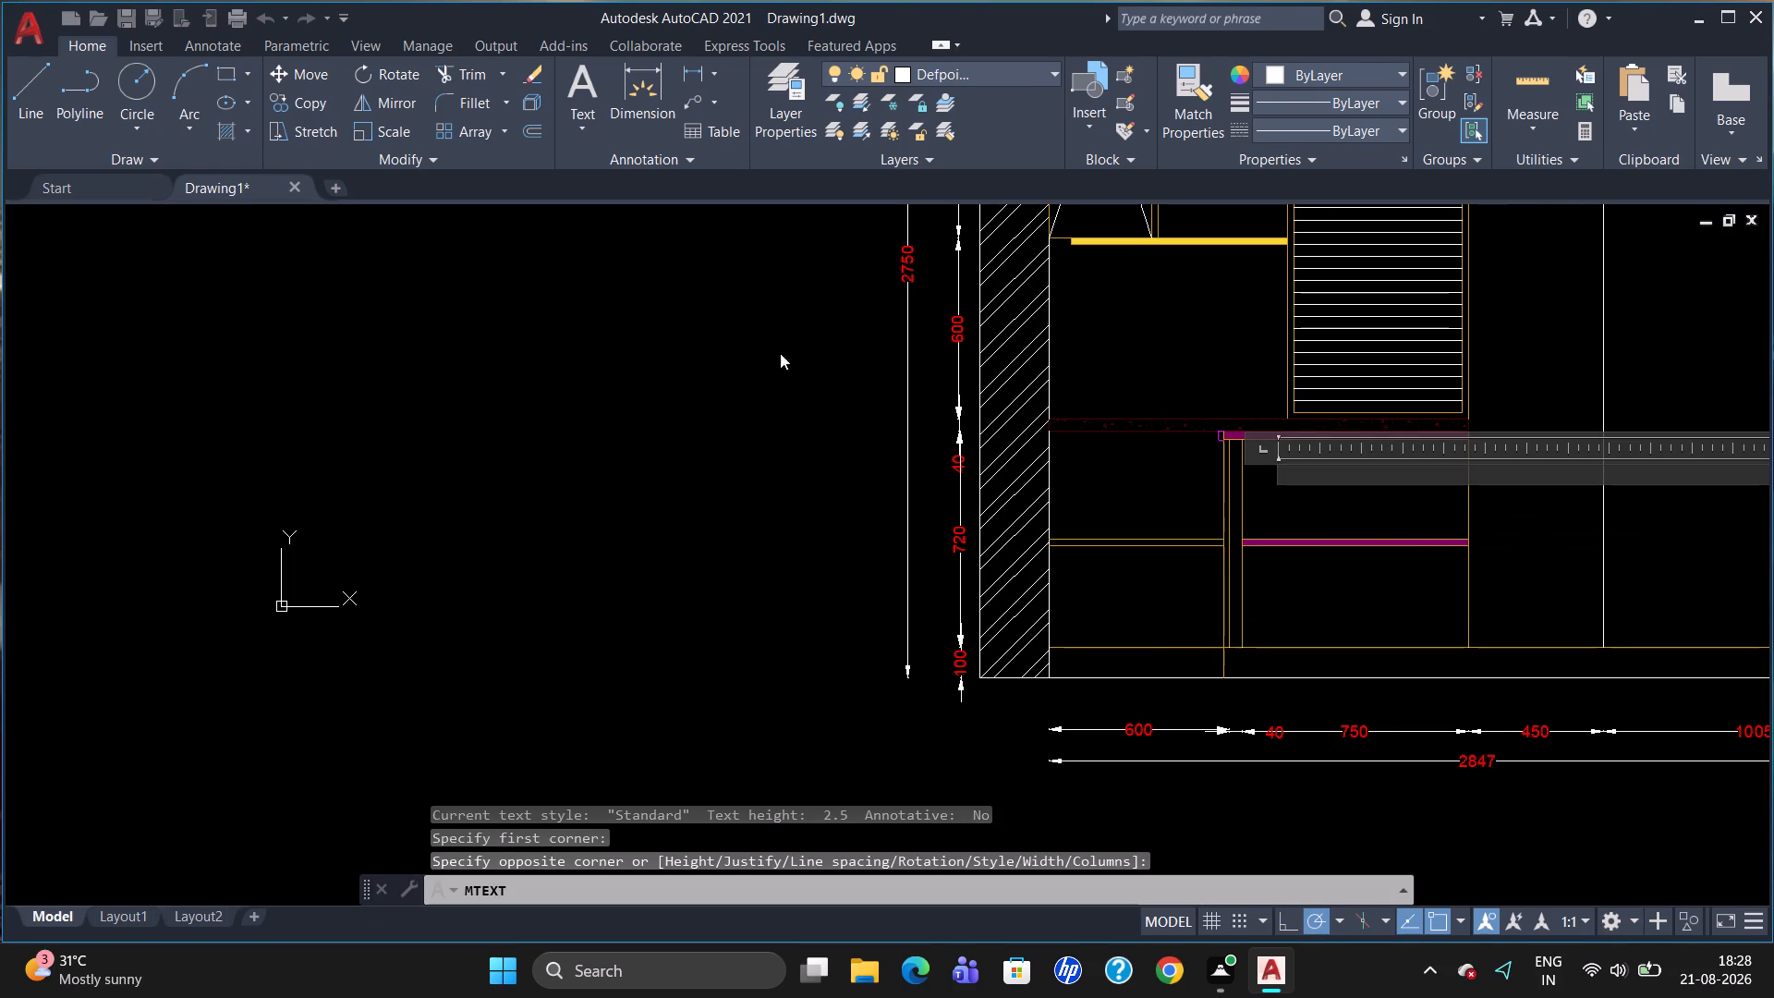
click(285, 104)
key(BackSpace)
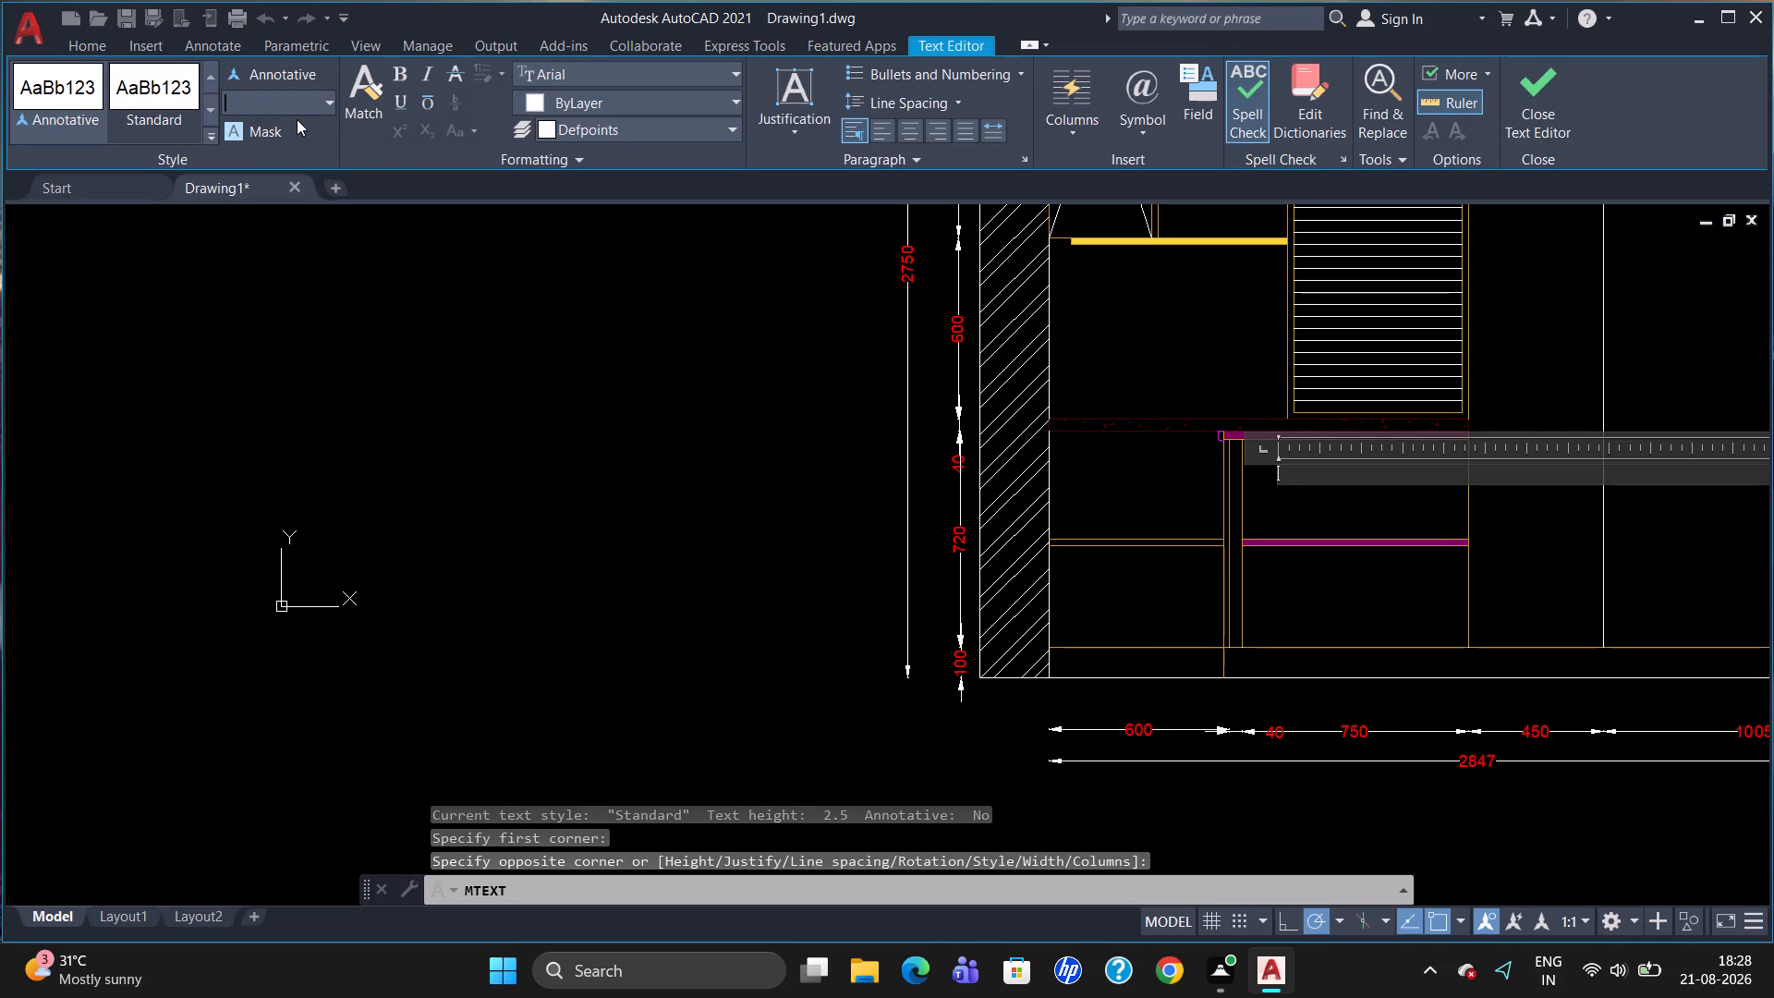
key(4)
key(Return)
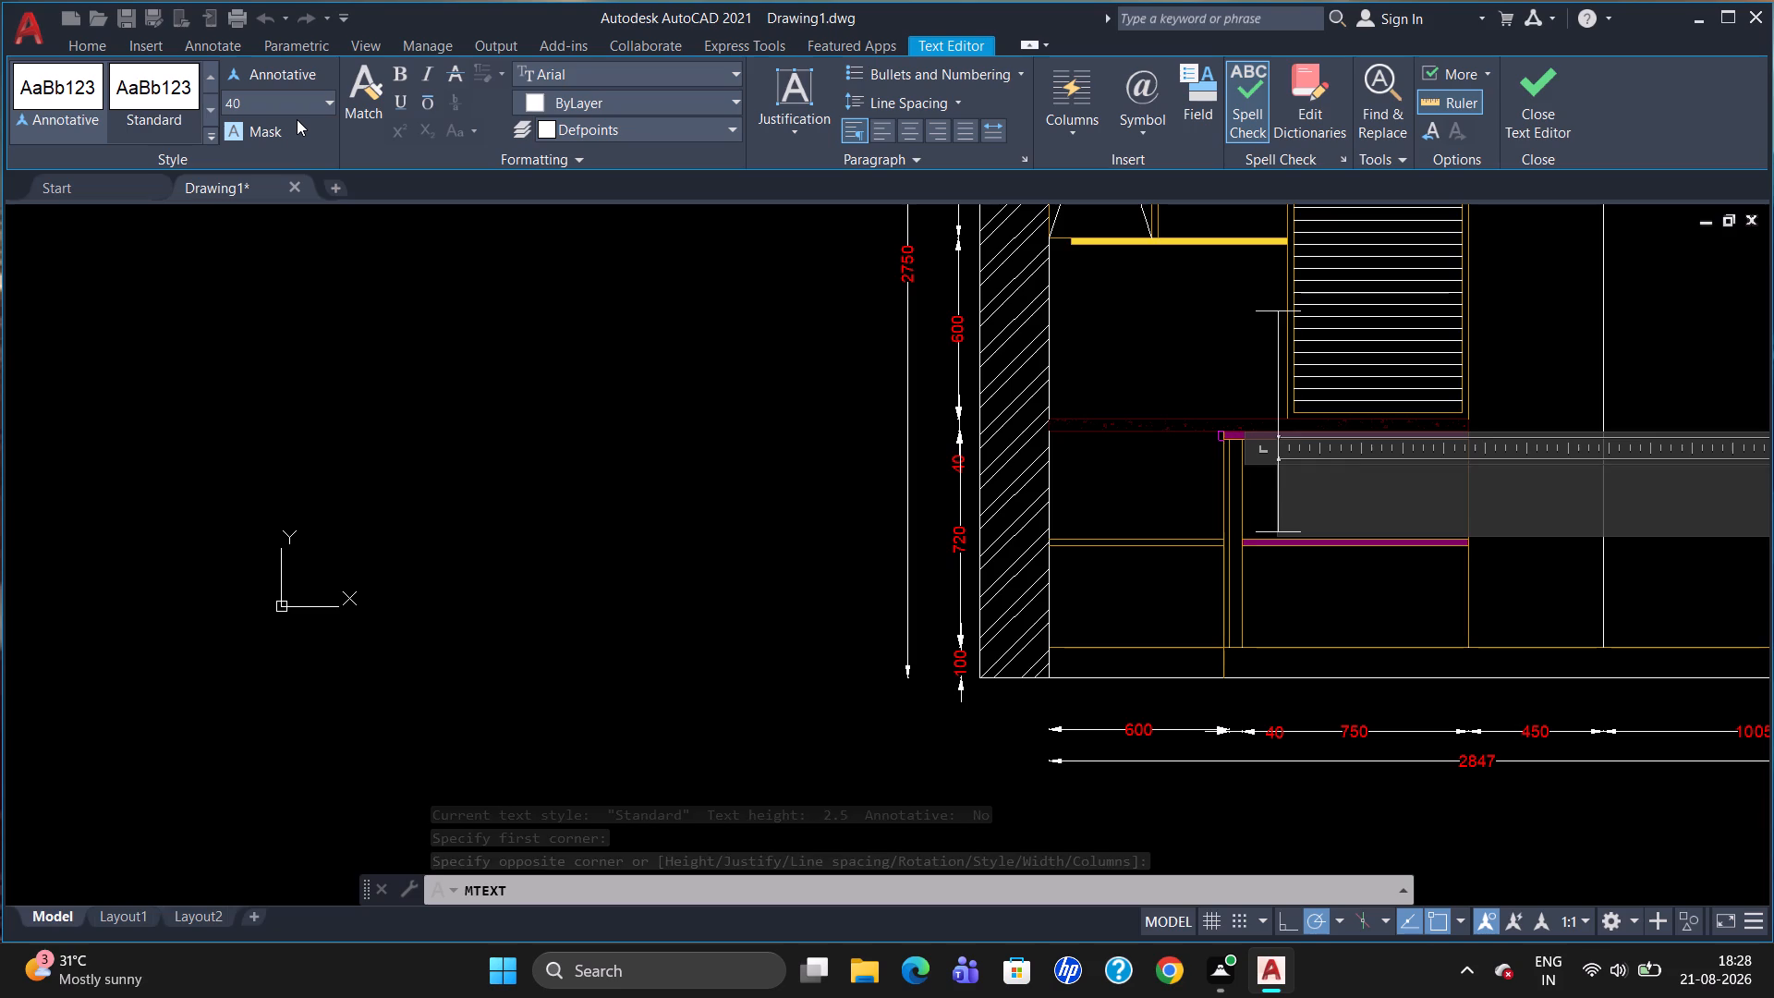
key(i)
text(nnotech)
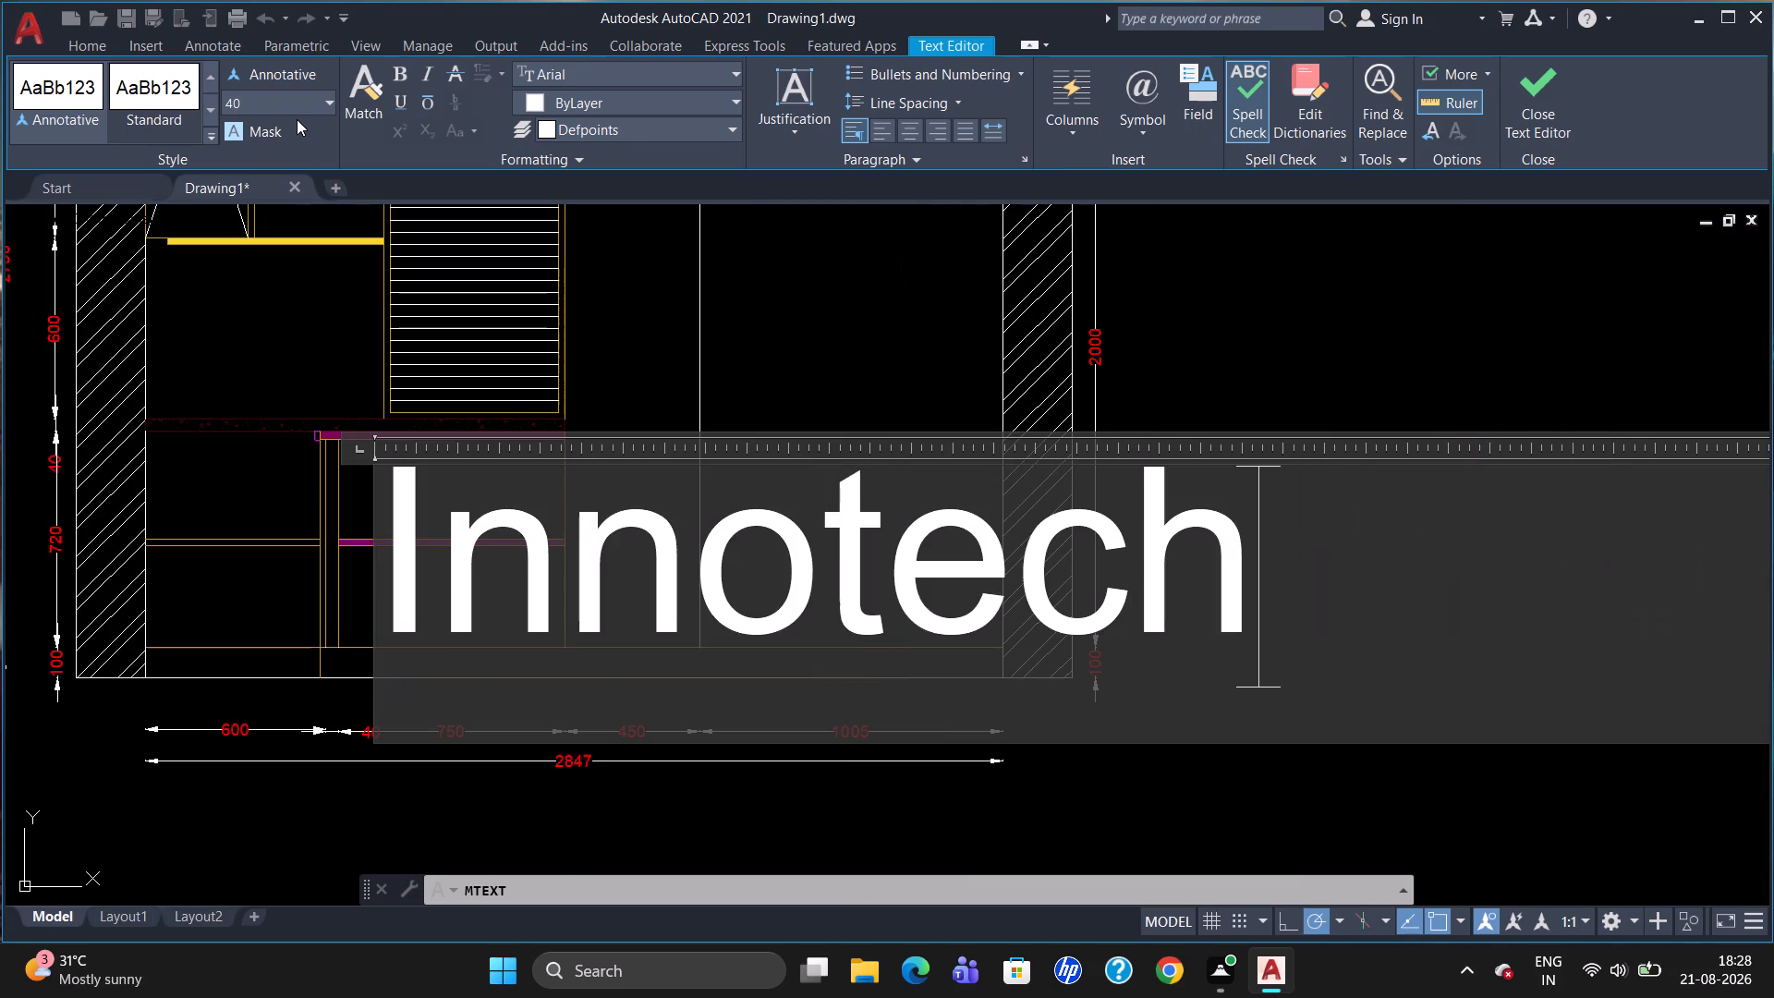
key(space)
key(d)
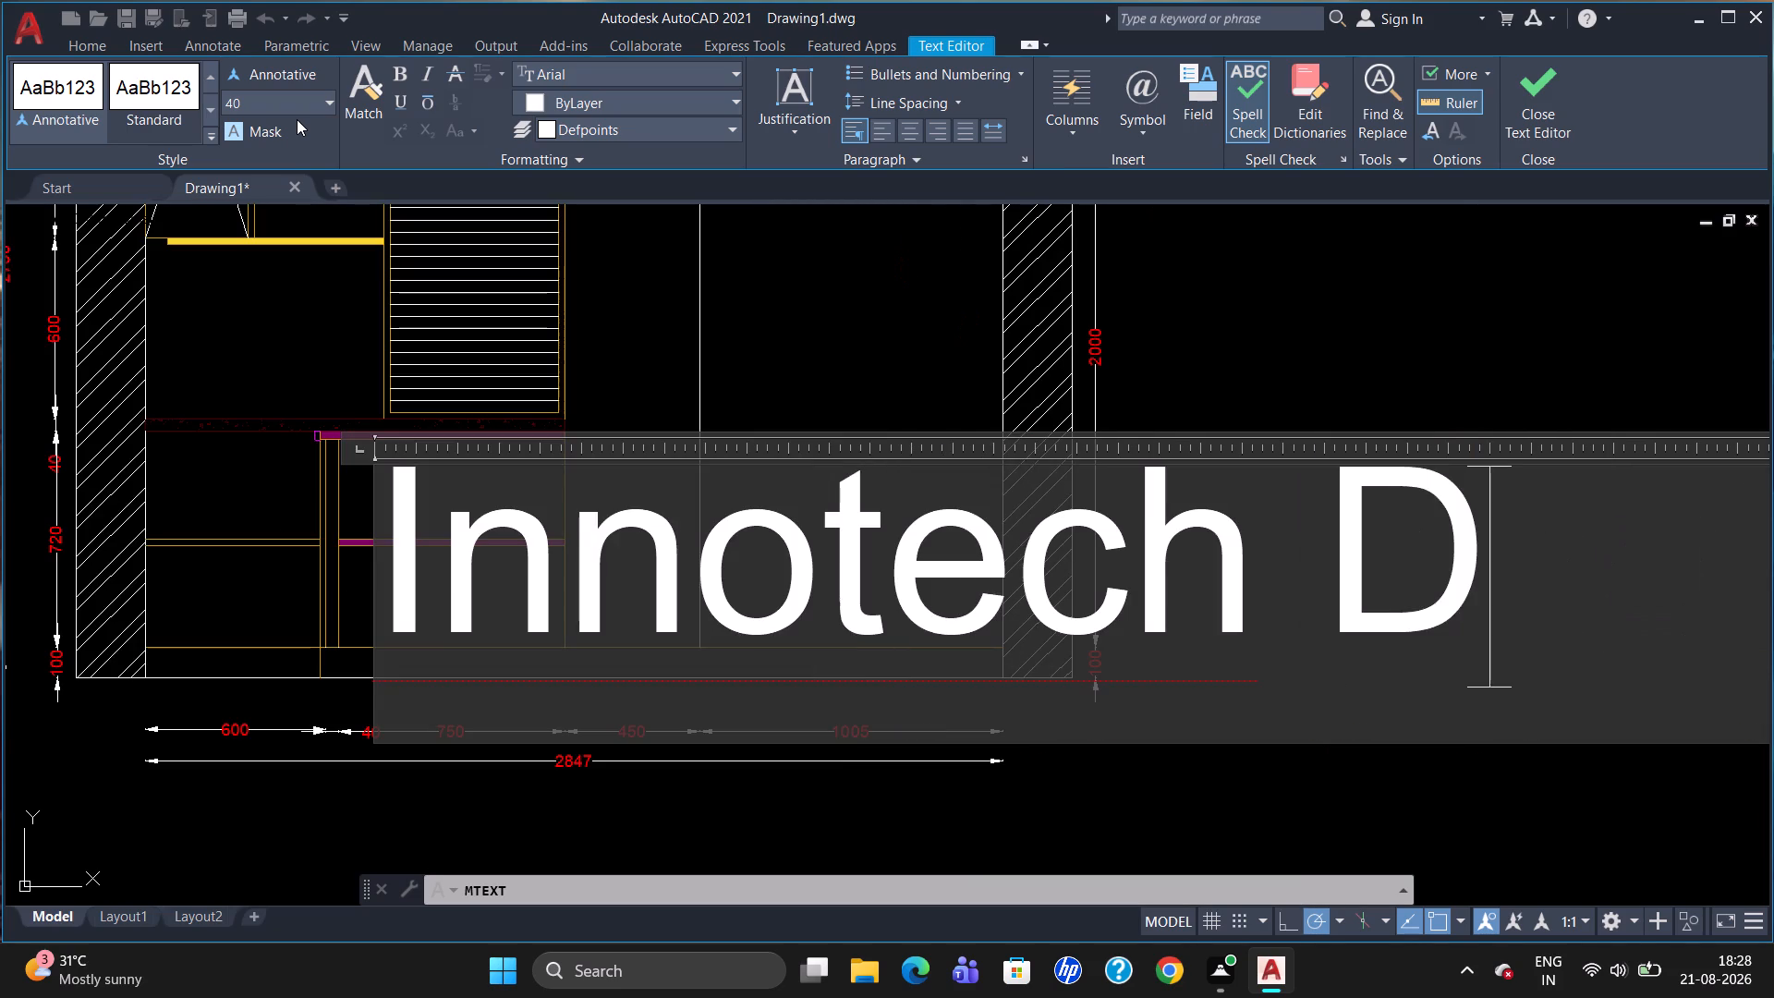
text(rawer)
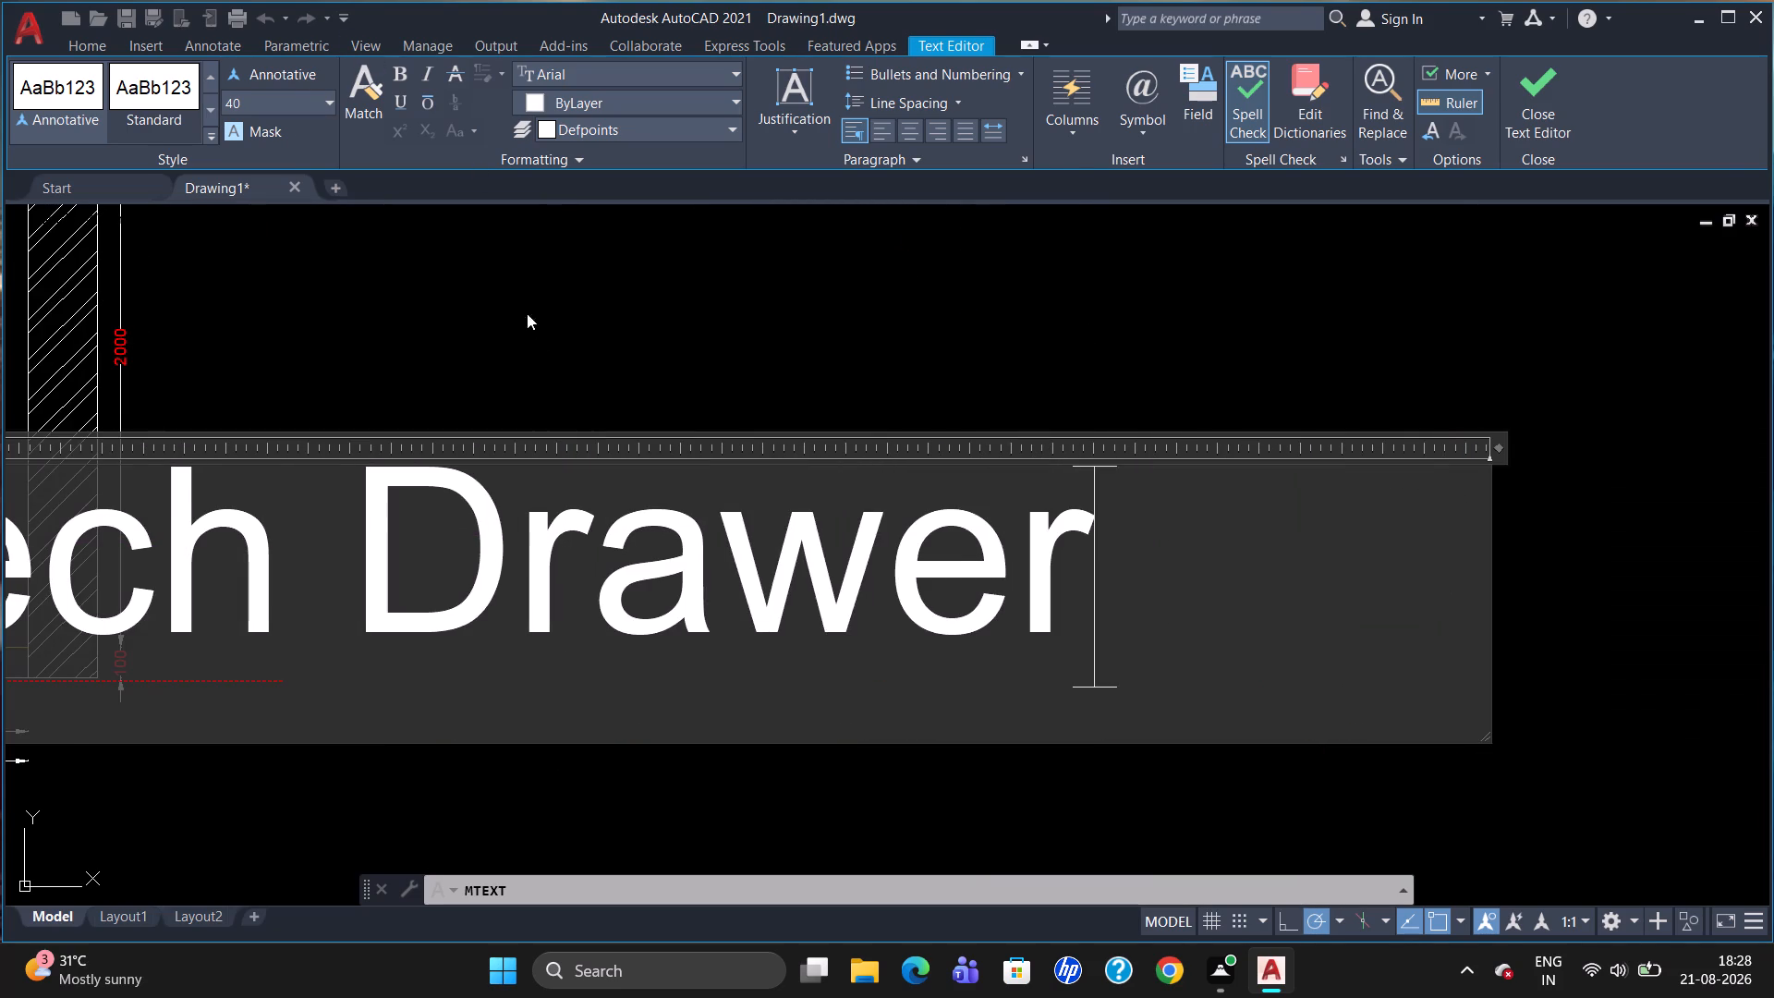
click(536, 339)
Move the "Innotech Drawer" label slightly lower within its compartment under the counter.
scroll(517, 309, down, 2)
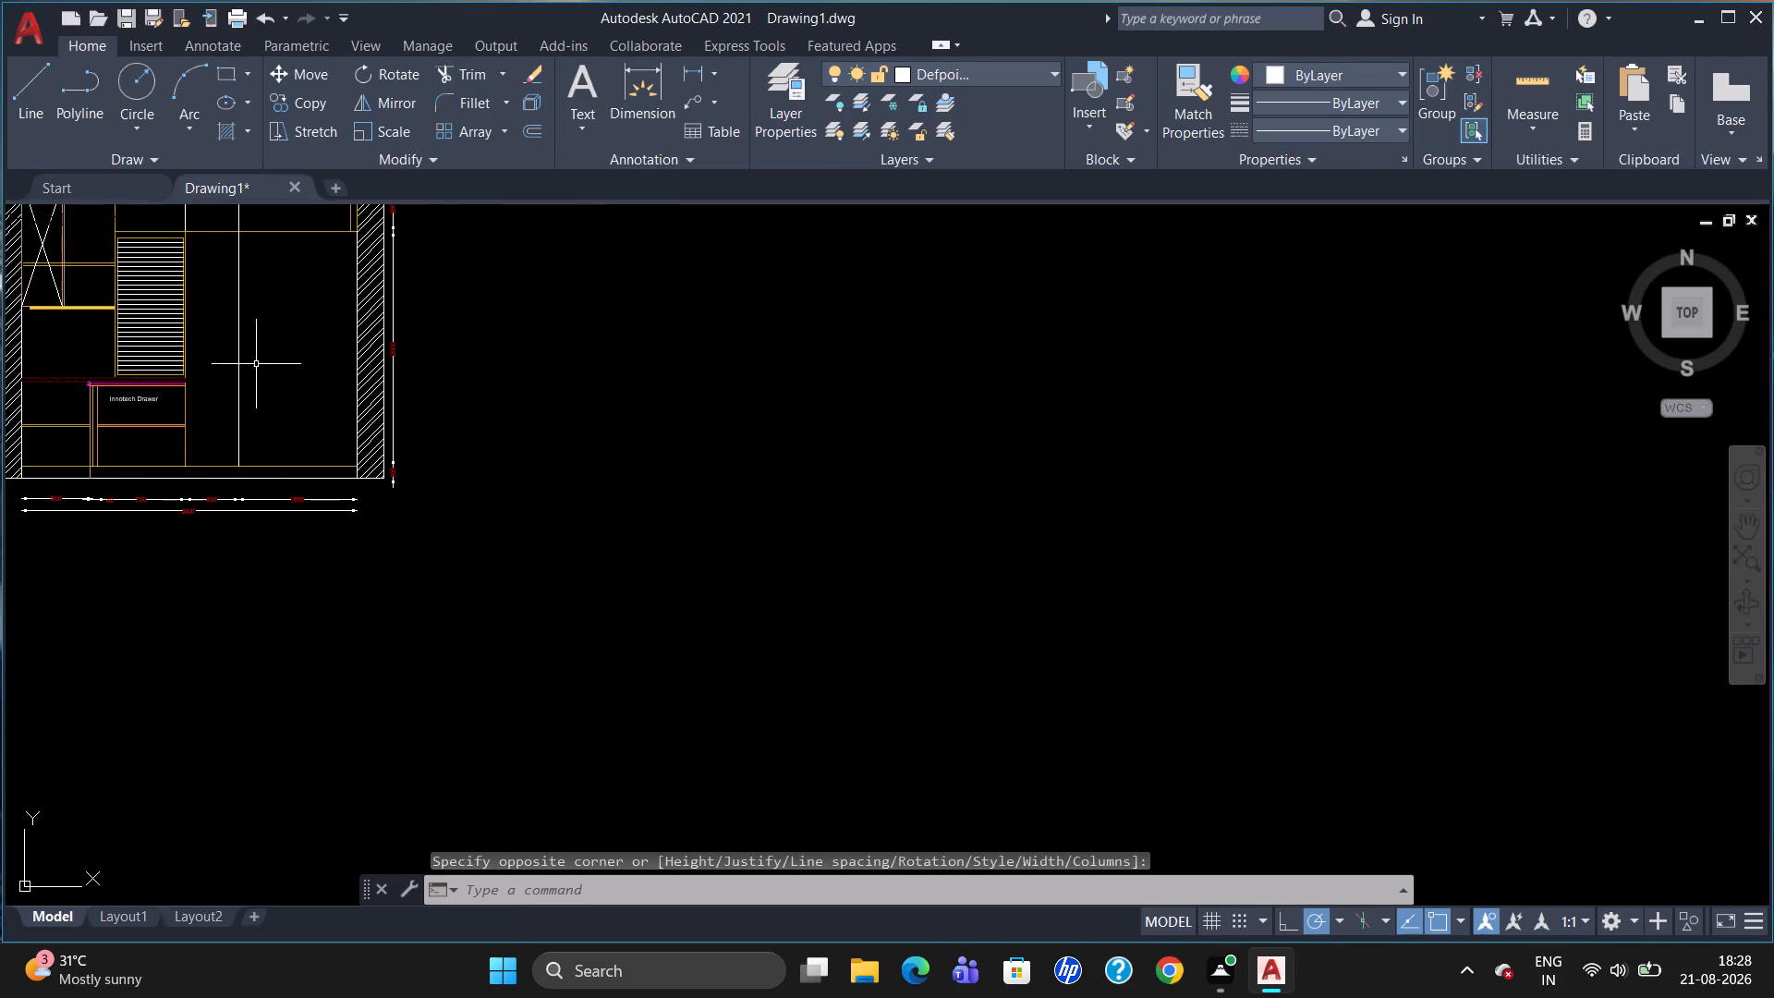
scroll(253, 361, up, 4)
scroll(638, 433, down, 4)
scroll(398, 483, up, 3)
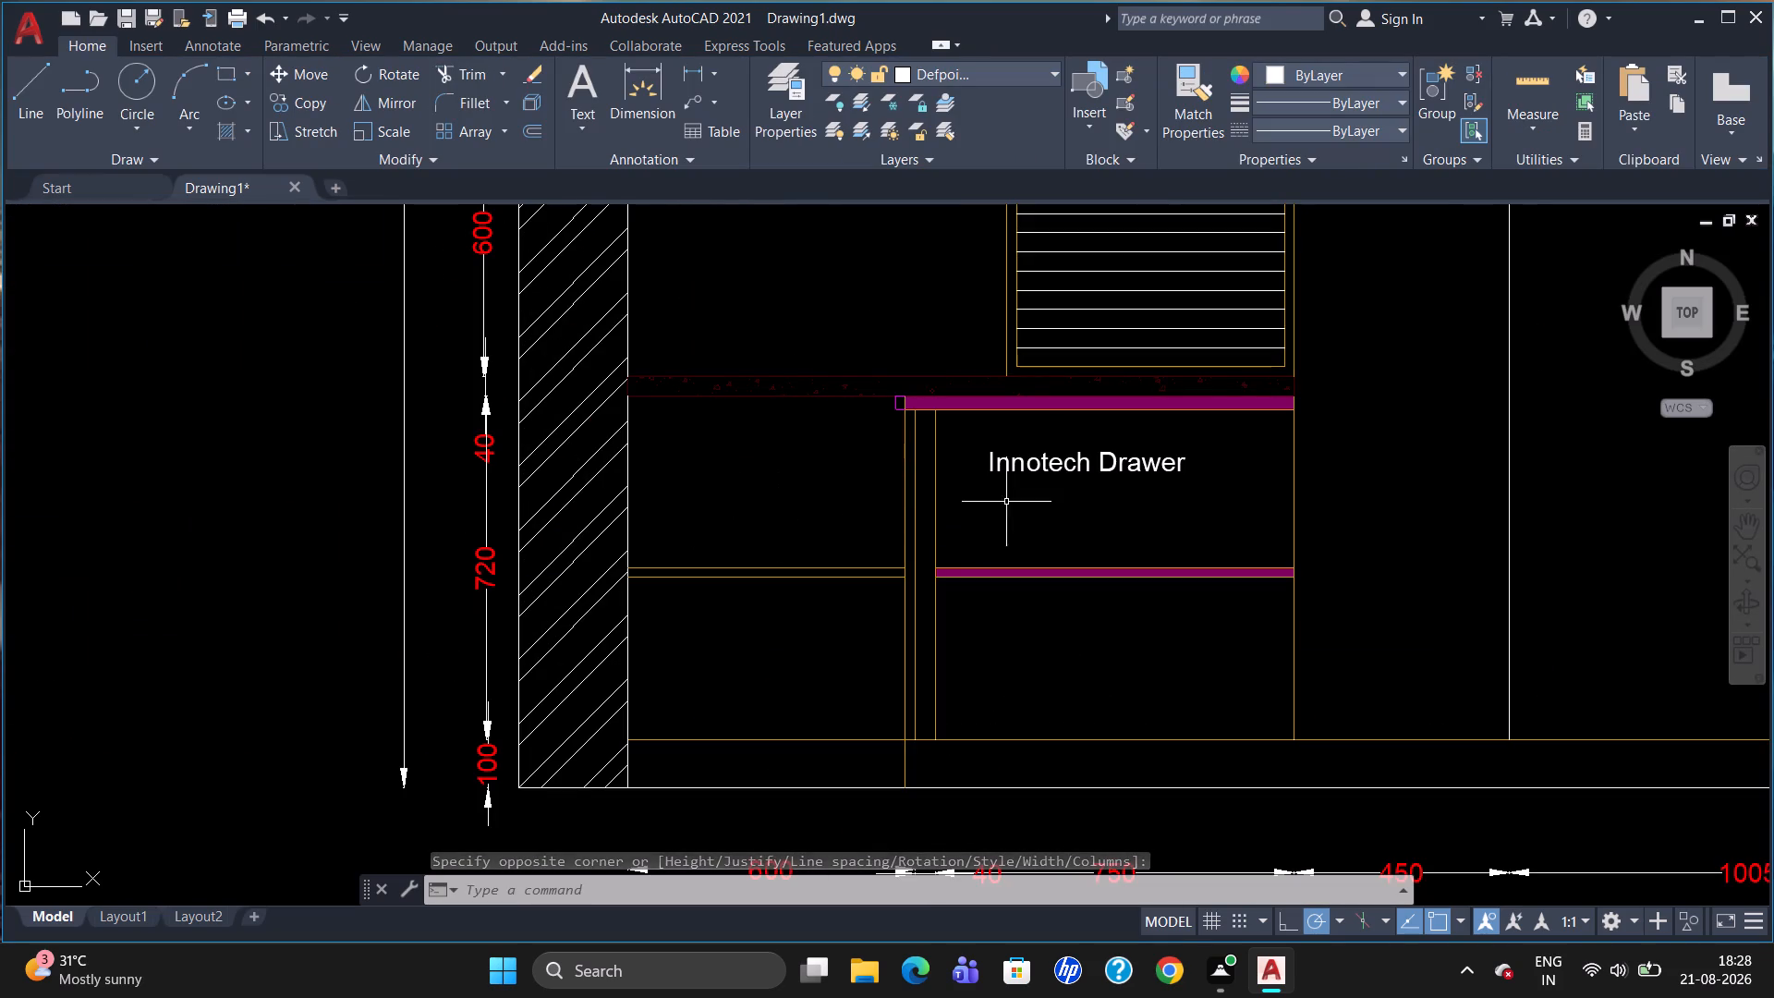
click(1062, 464)
click(992, 446)
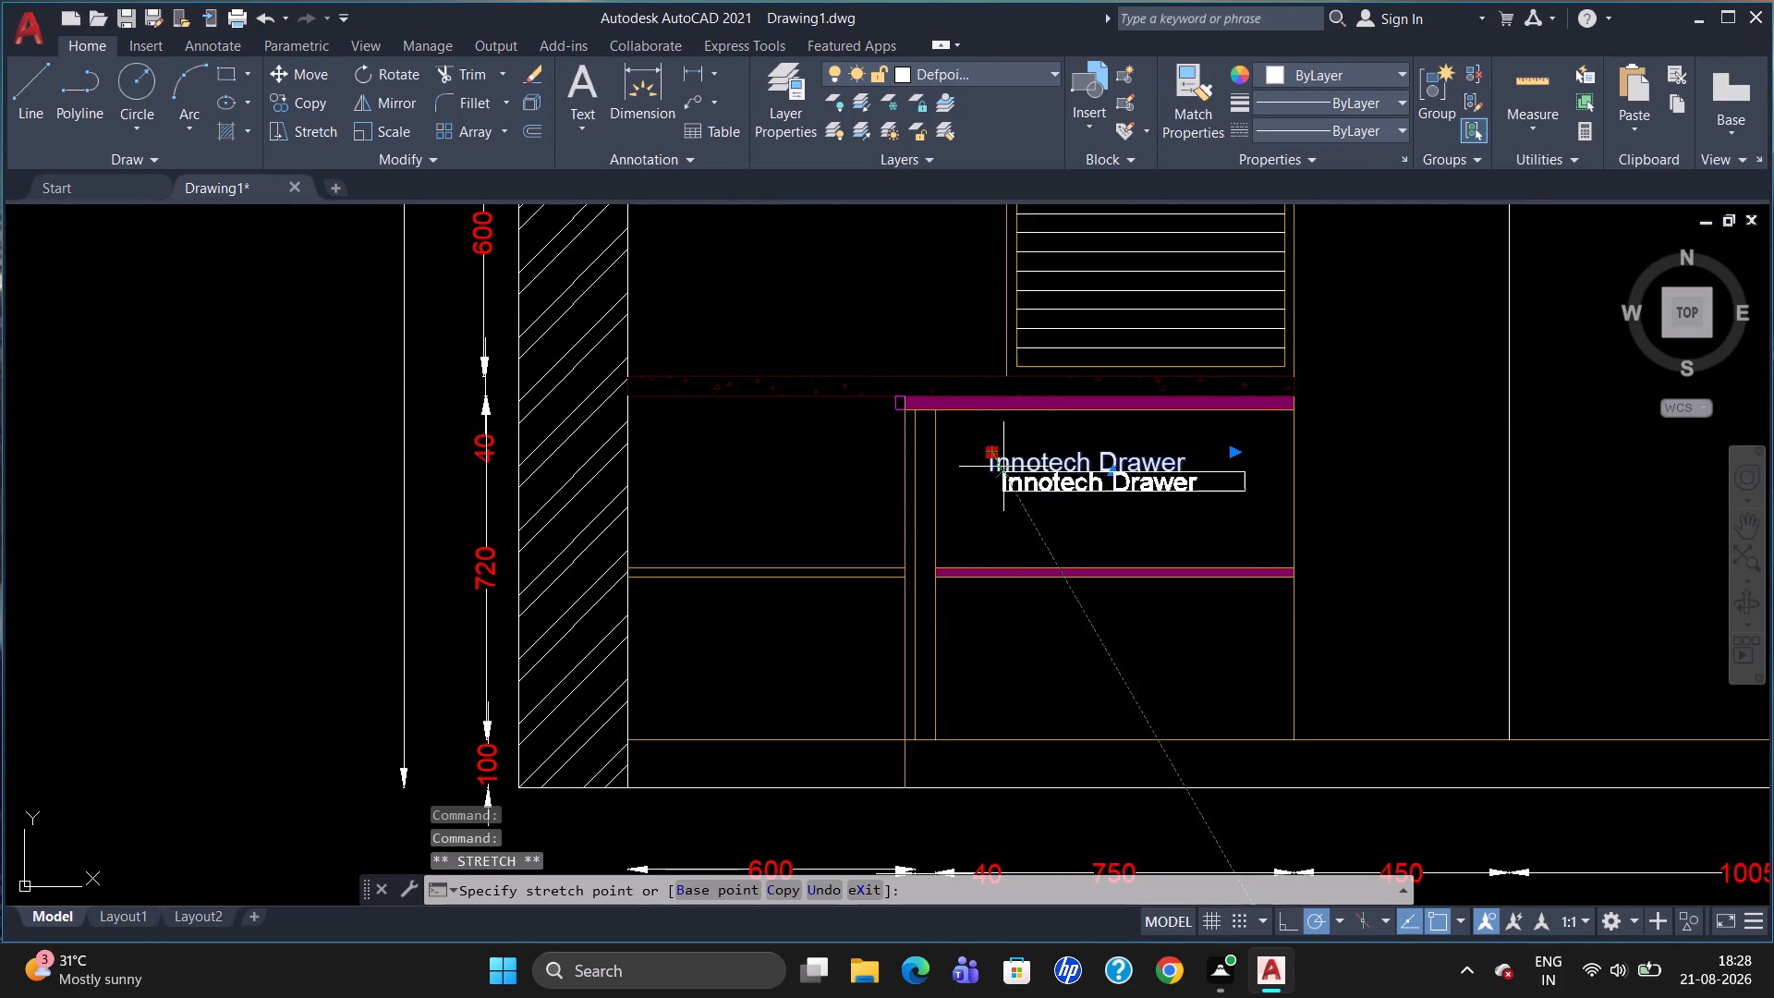
click(1003, 467)
Copy the "Innotech Drawer" label into the compartment below, the adjoining 600-wide lower compartment and the 100-high plinth.
text(co)
key(Return)
click(1021, 485)
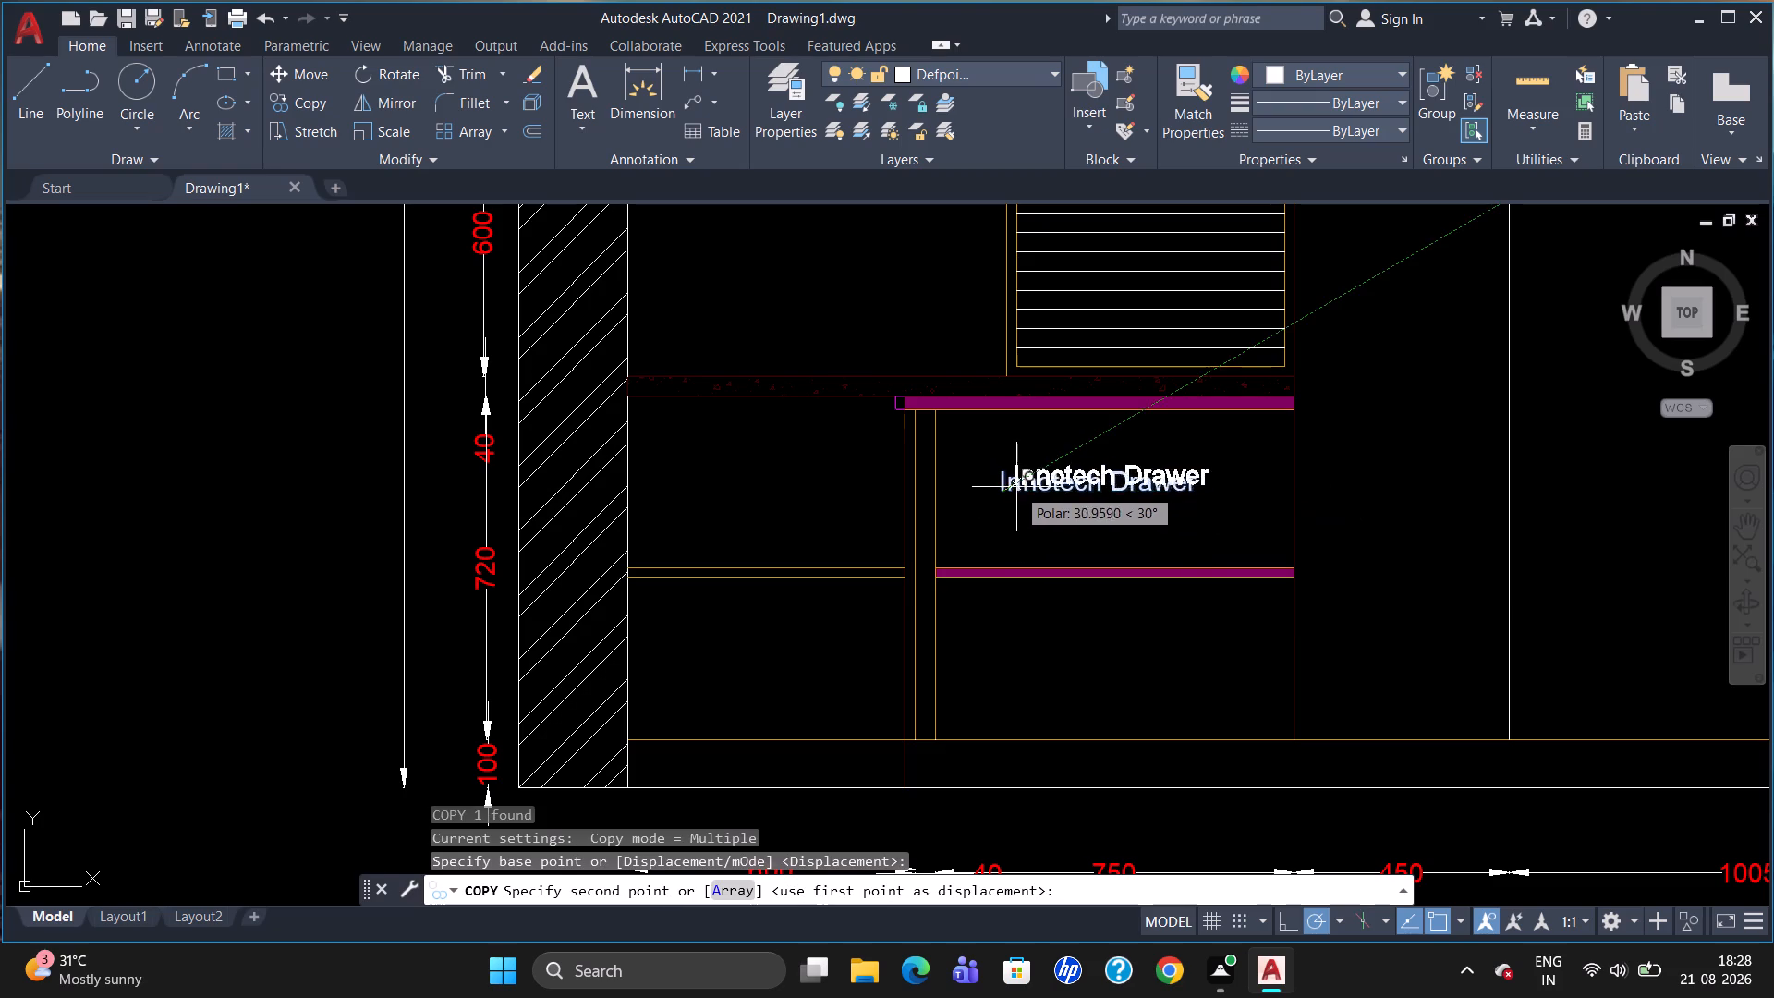
click(1015, 671)
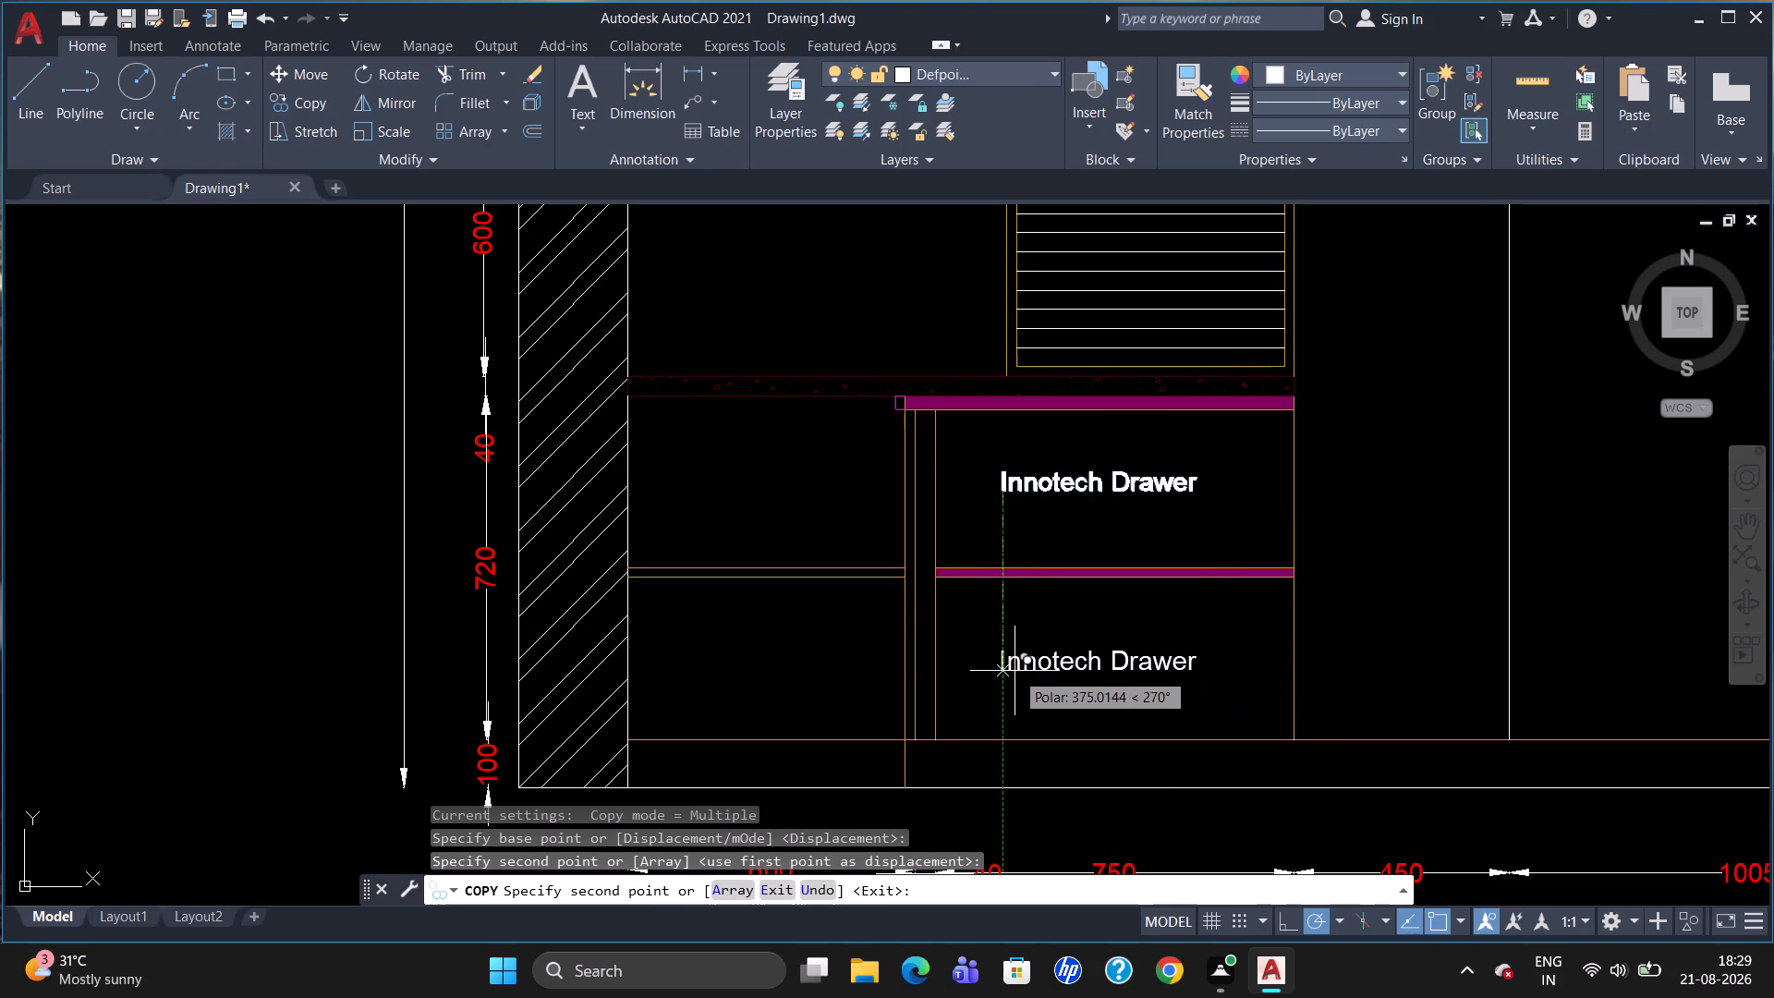
click(671, 654)
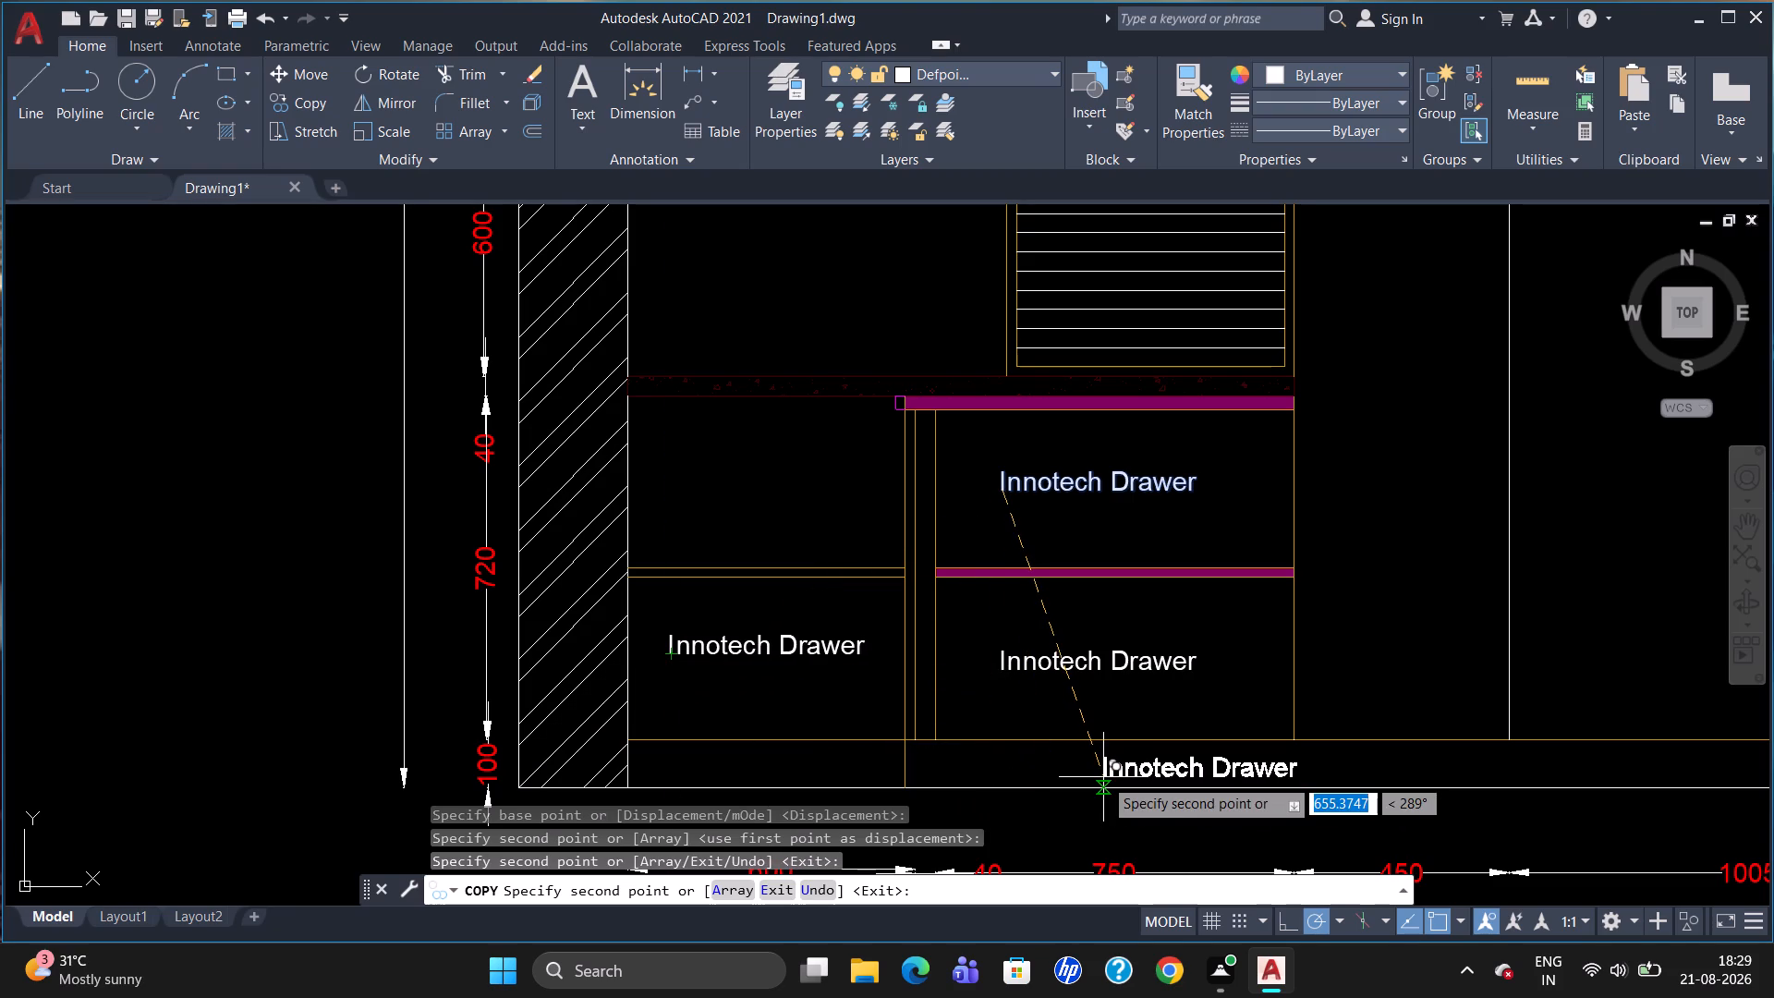
click(1066, 773)
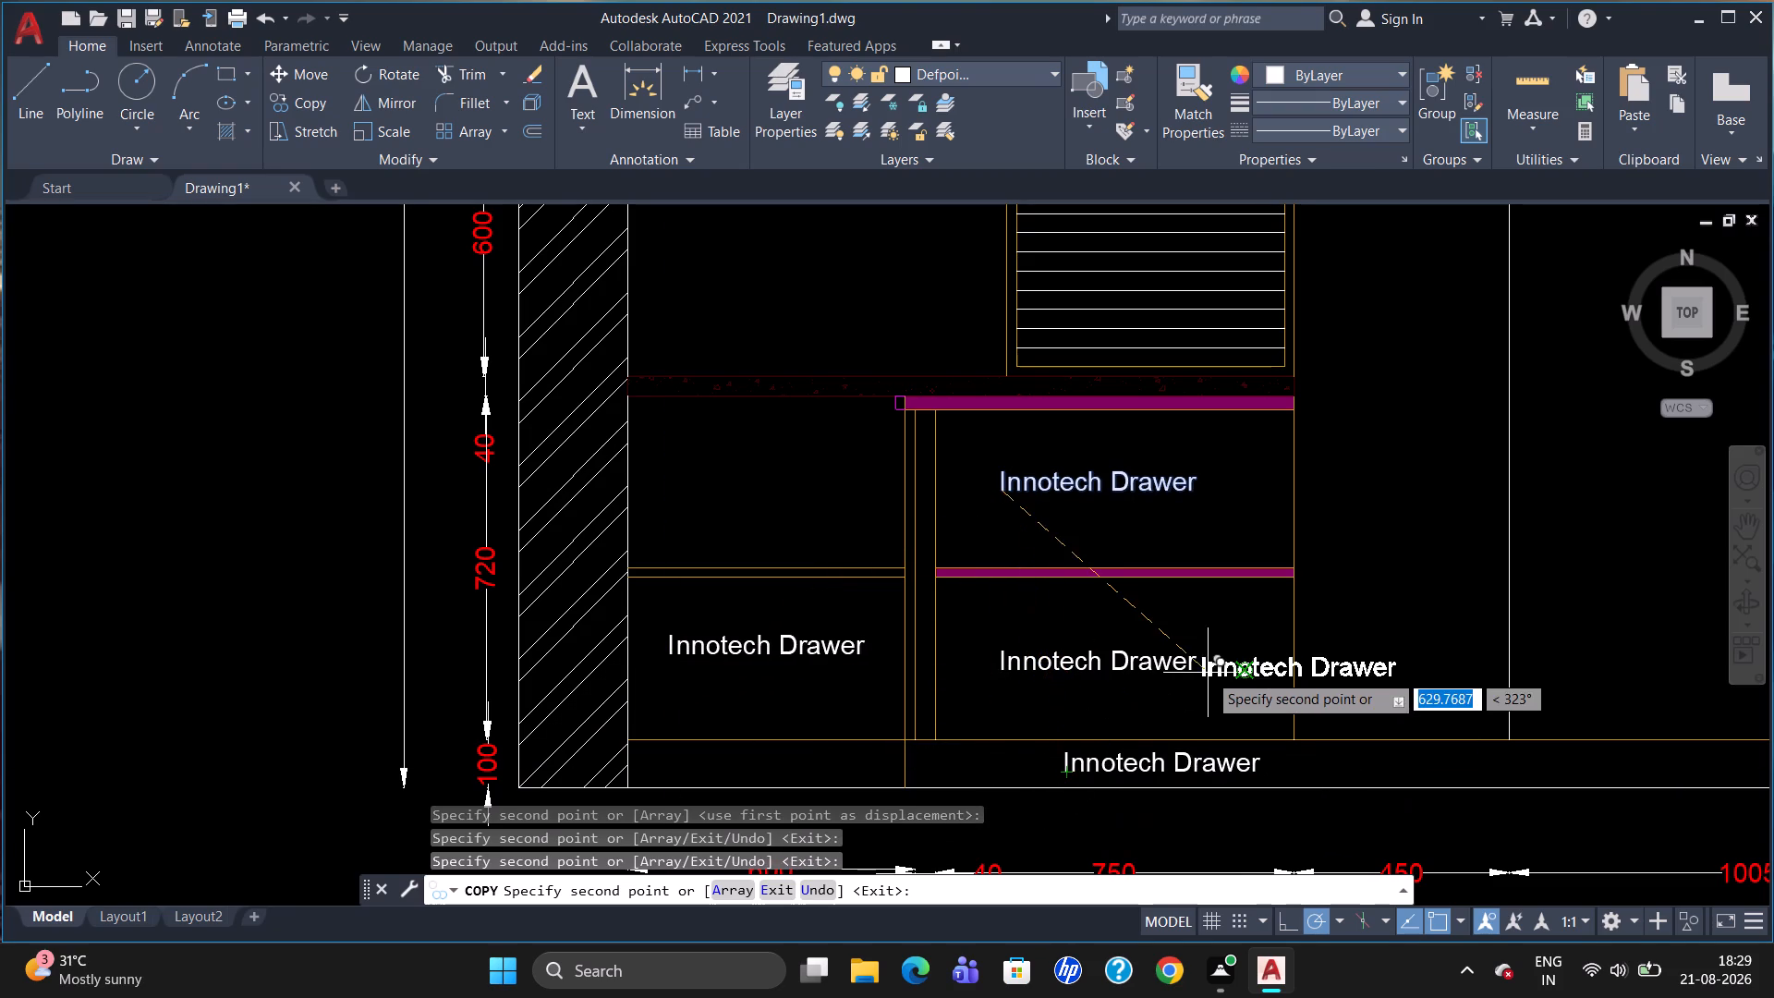
Place further copies of the label on the slatted panel and at three spots in the upper crossed and shelved cabinet.
scroll(1230, 602, down, 3)
scroll(1161, 450, up, 3)
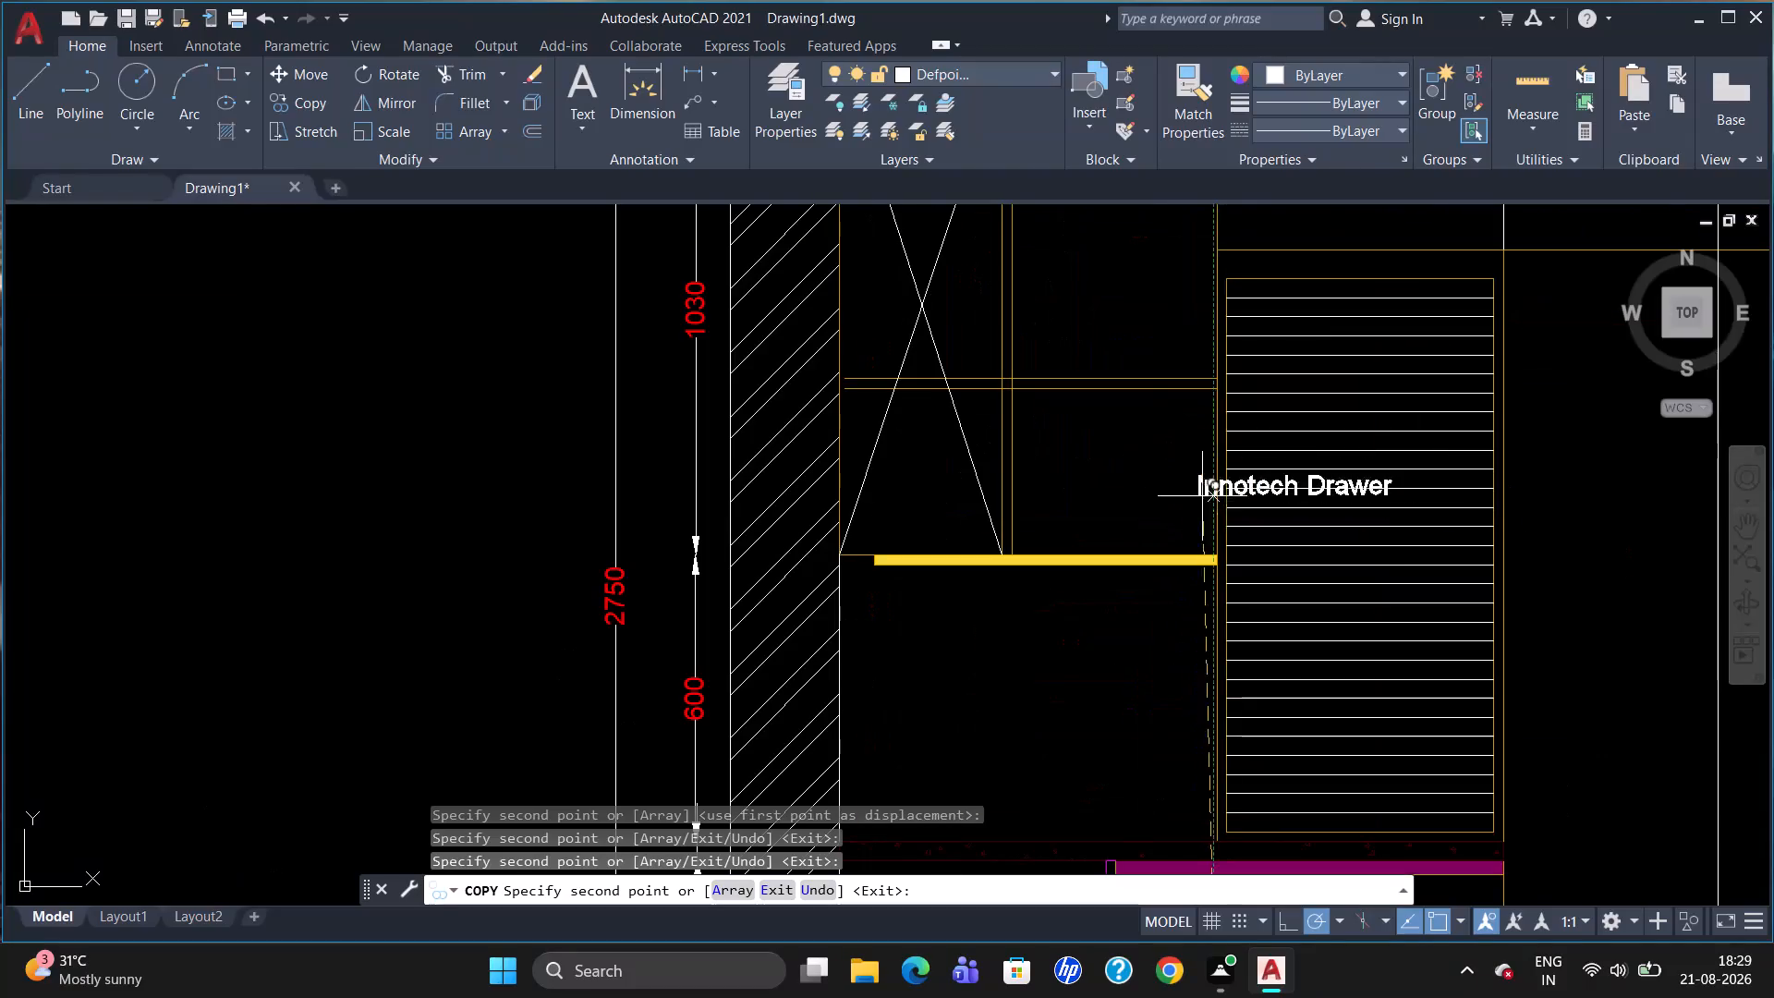
click(1270, 529)
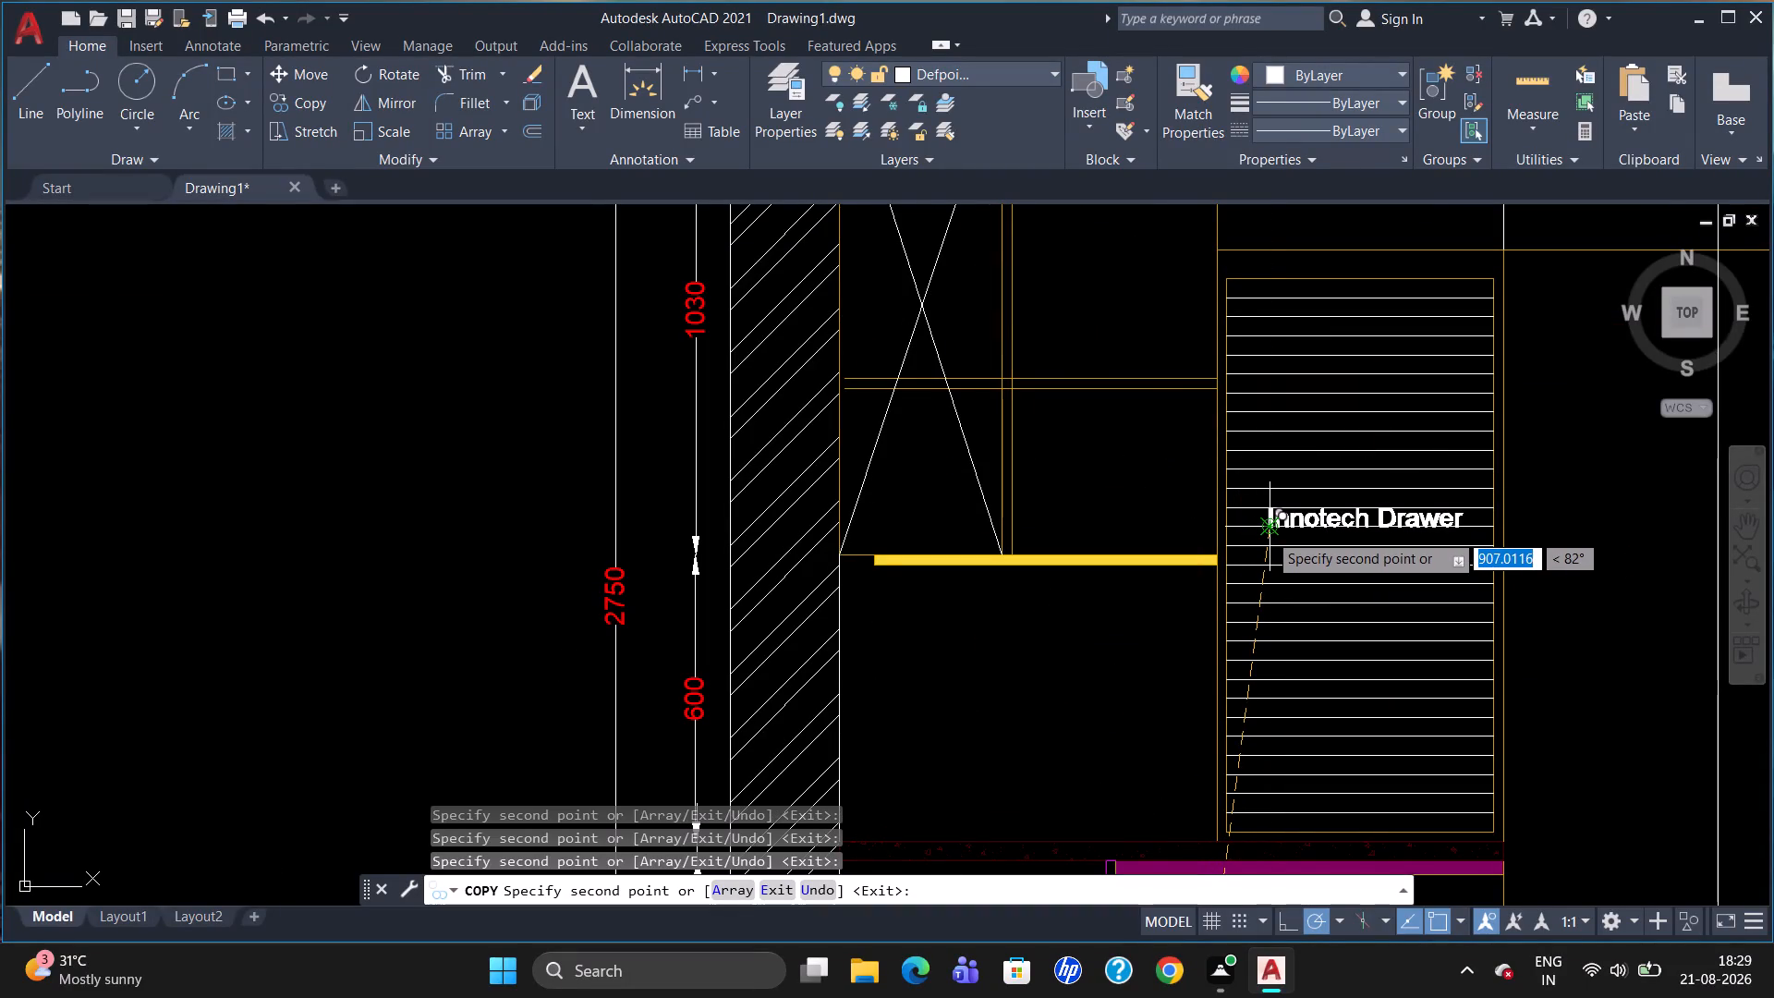
click(921, 358)
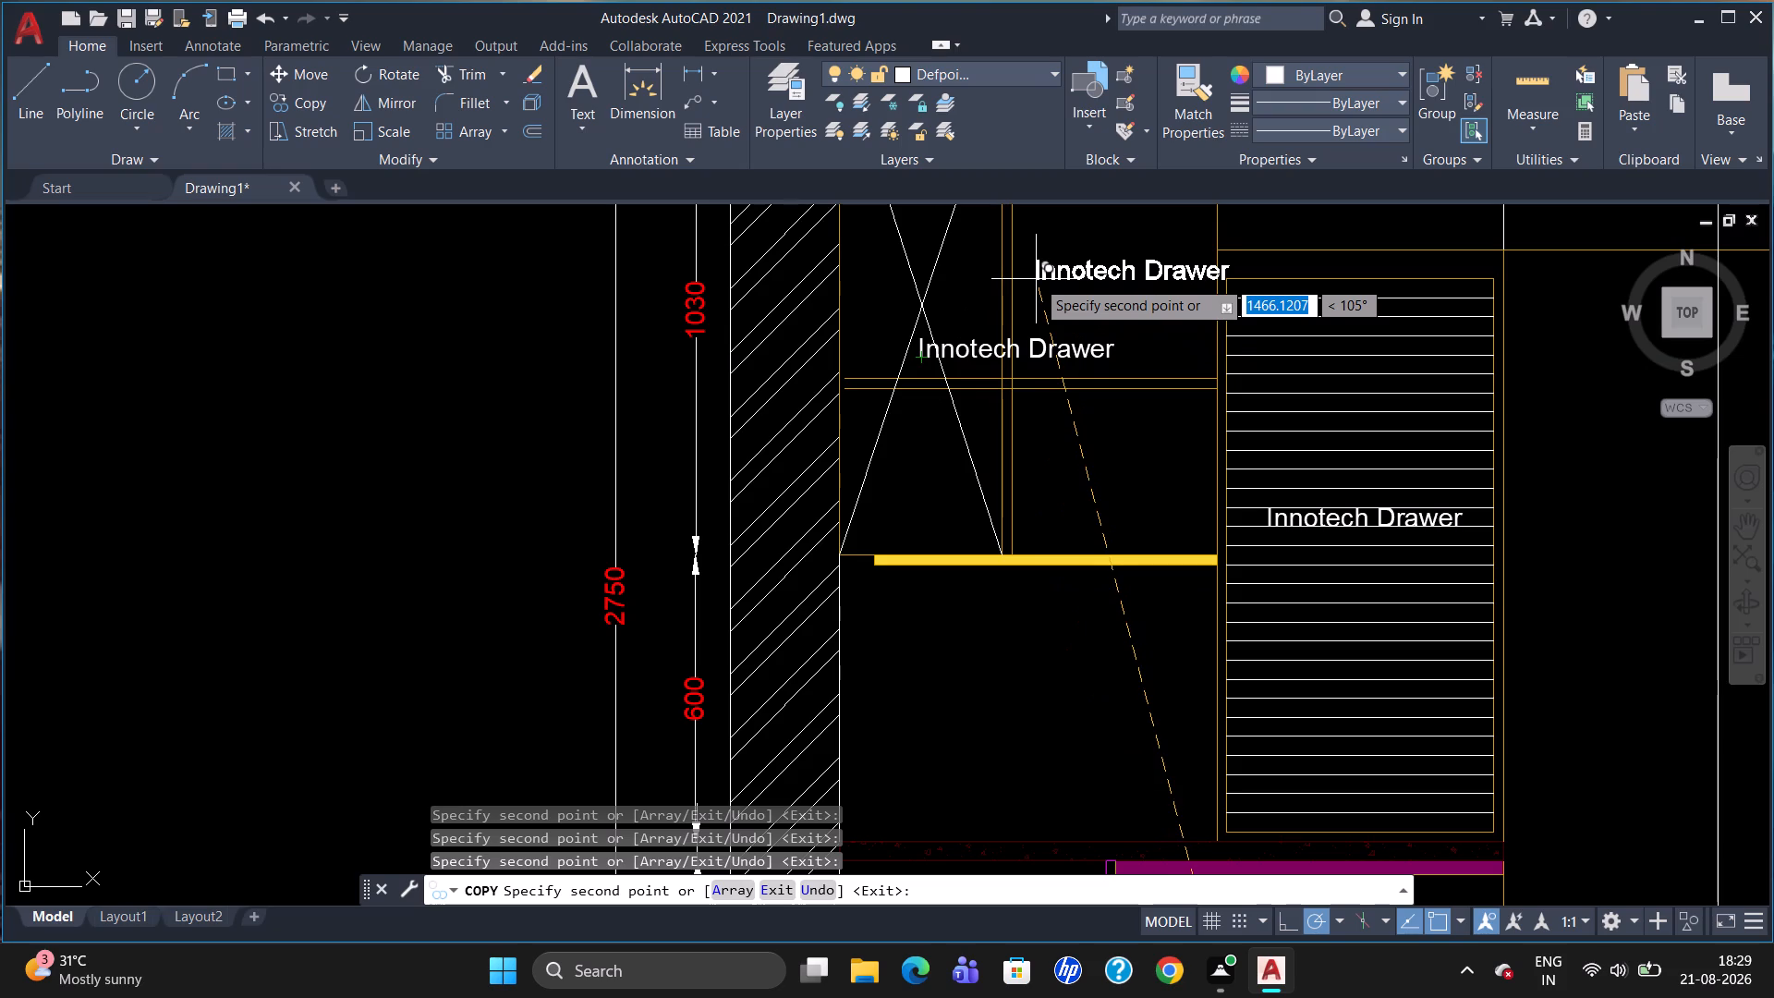
click(1036, 277)
click(939, 469)
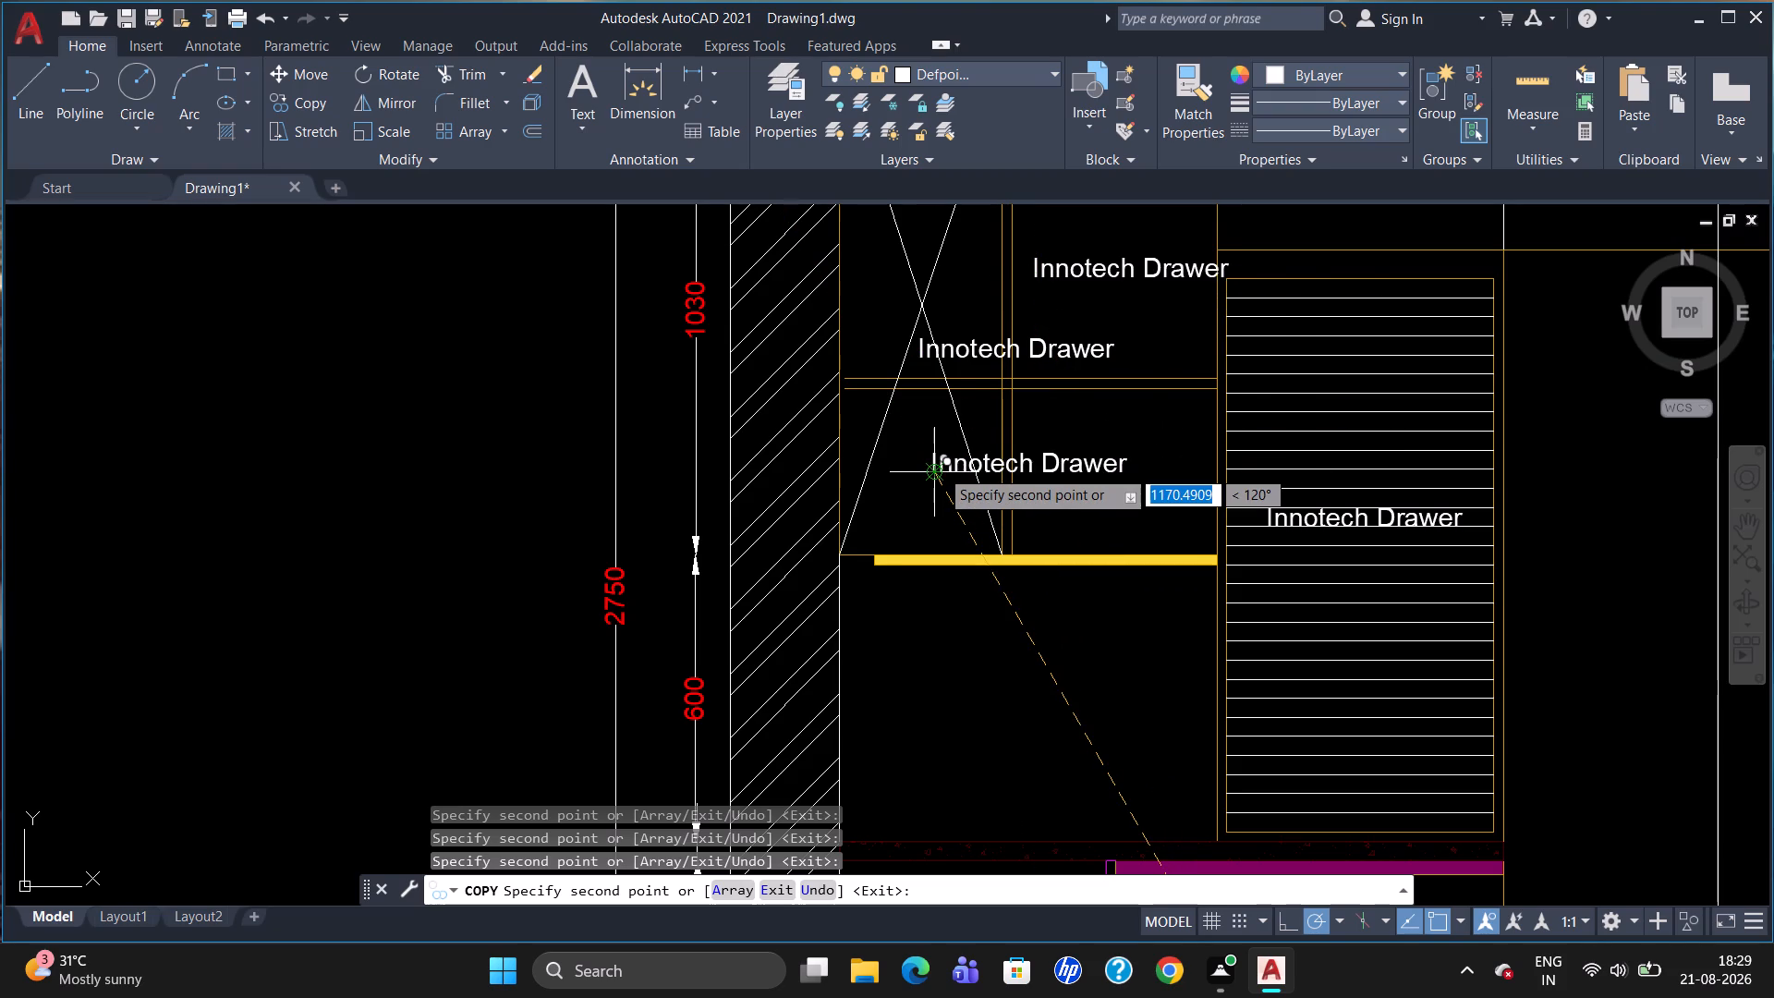
Place two more label copies, one beside the slatted panel's lower part and one on the vertically lined top strip.
scroll(1281, 420, down, 1)
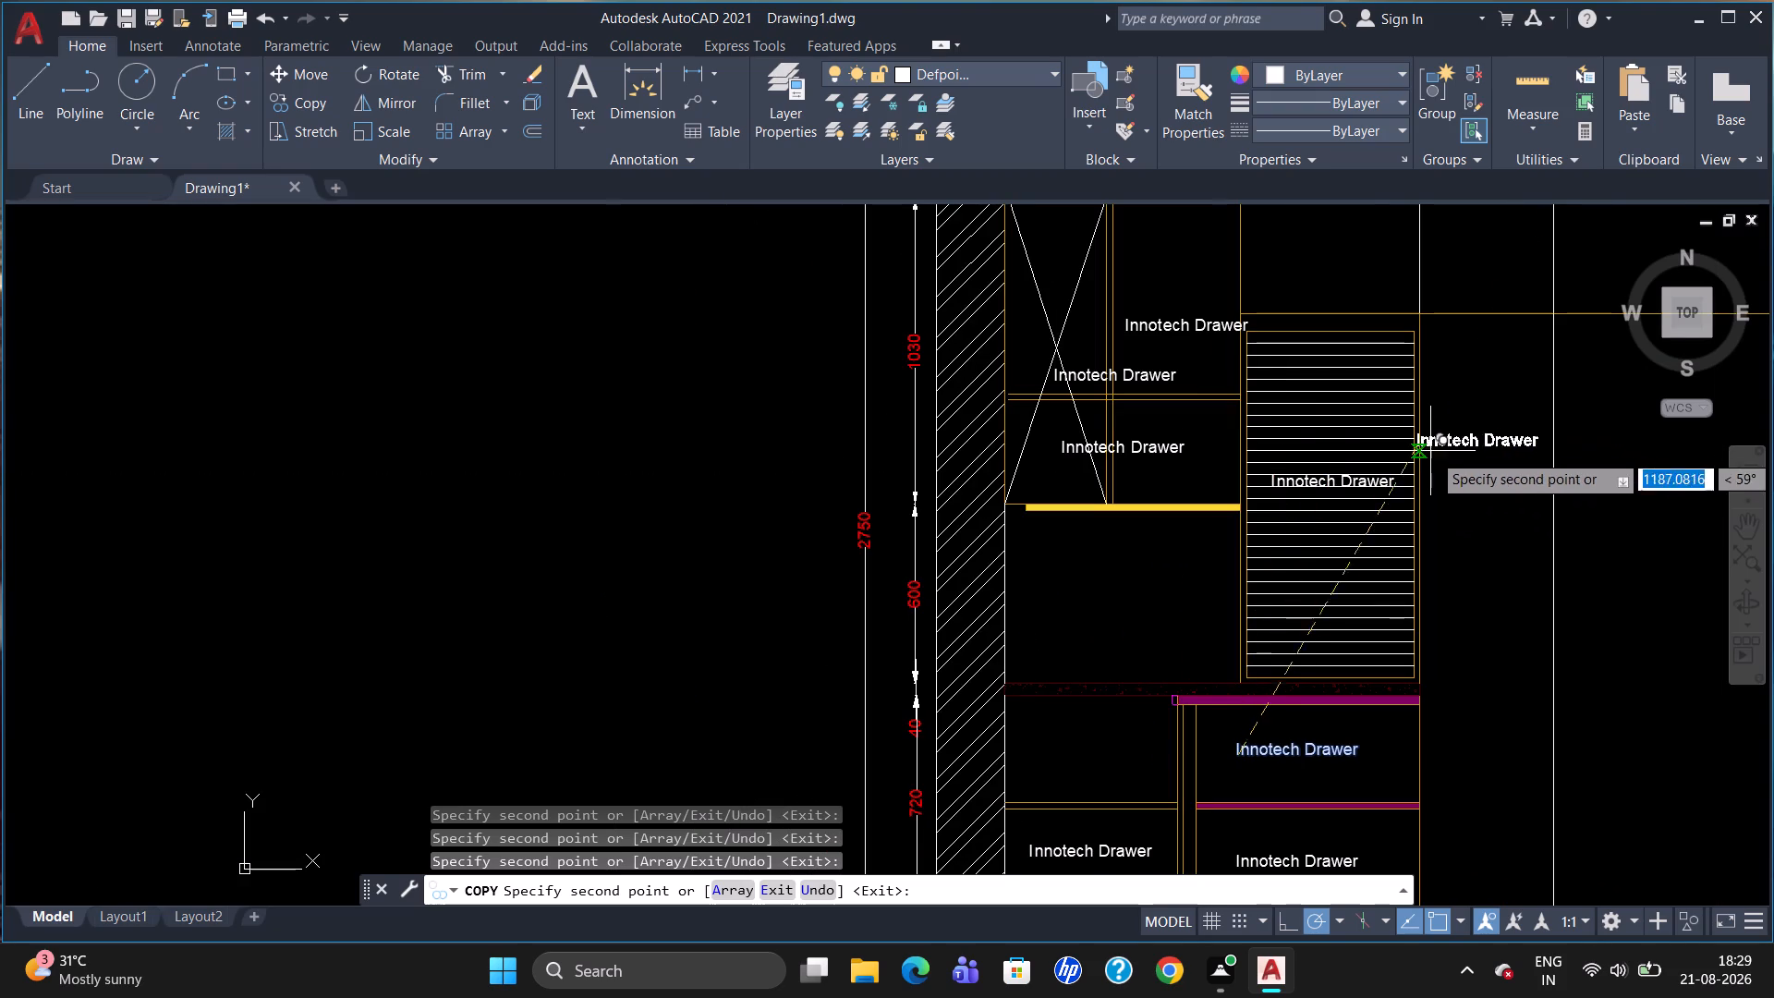
click(1428, 619)
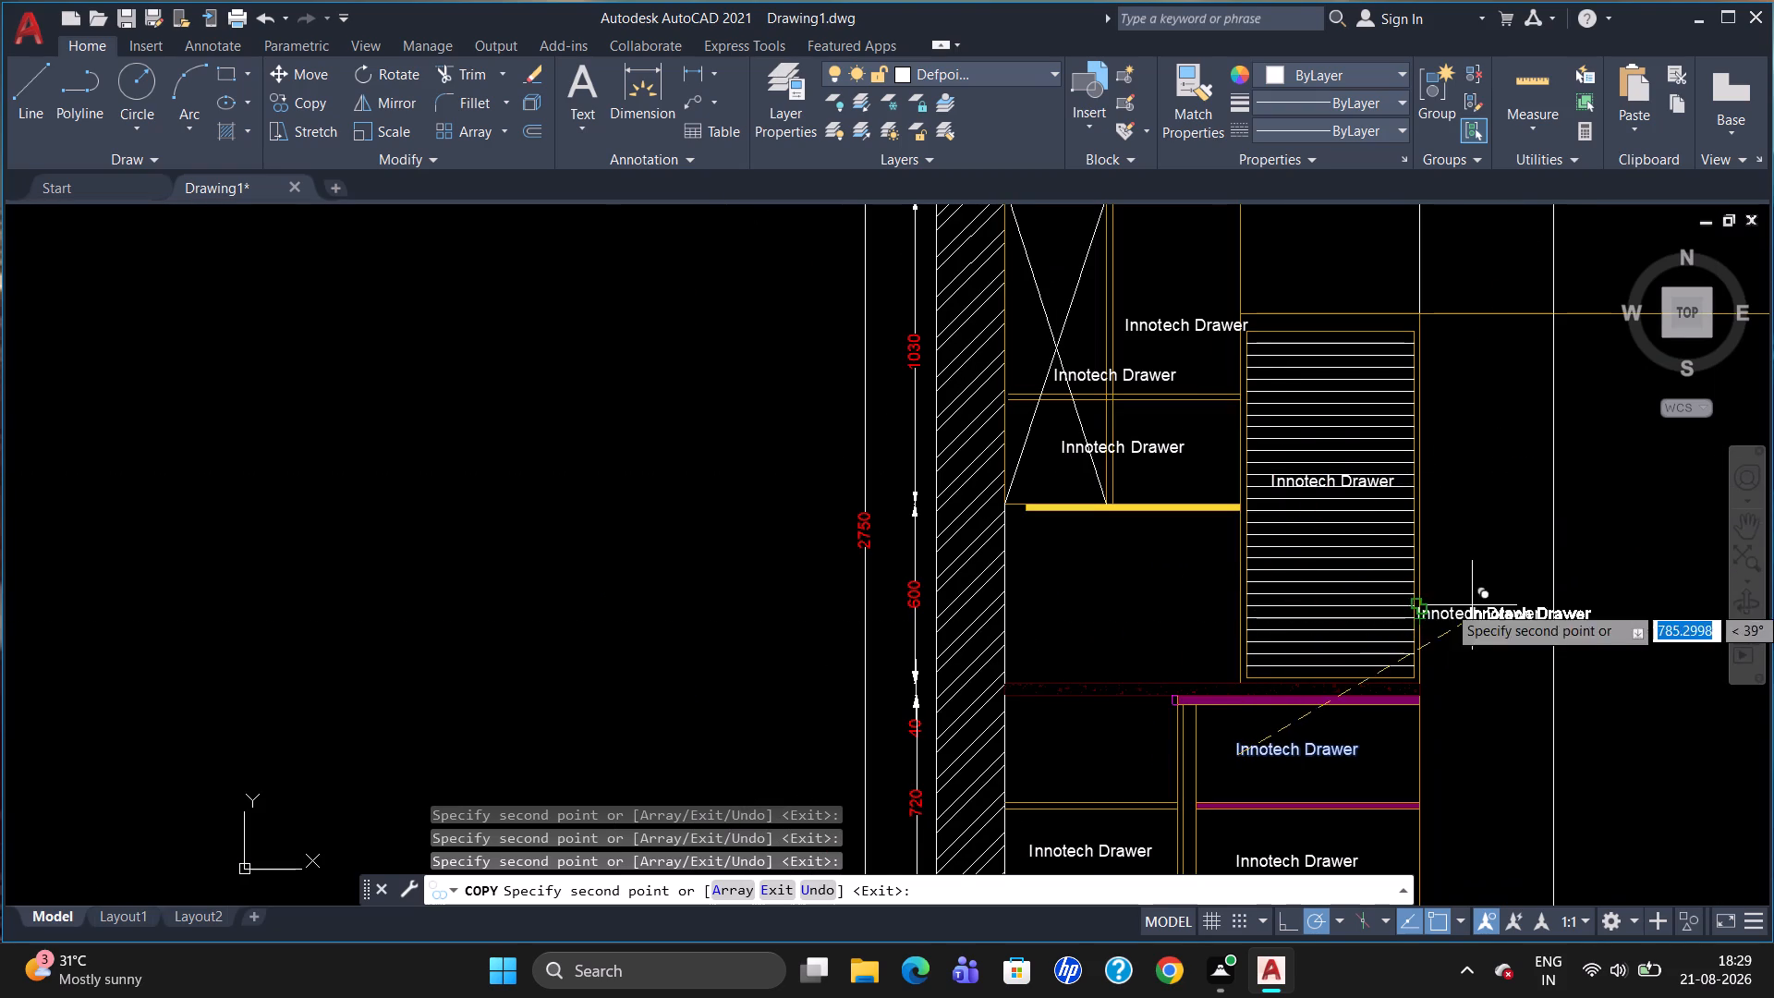
scroll(1476, 603, down, 2)
scroll(1531, 590, up, 3)
scroll(1435, 561, down, 3)
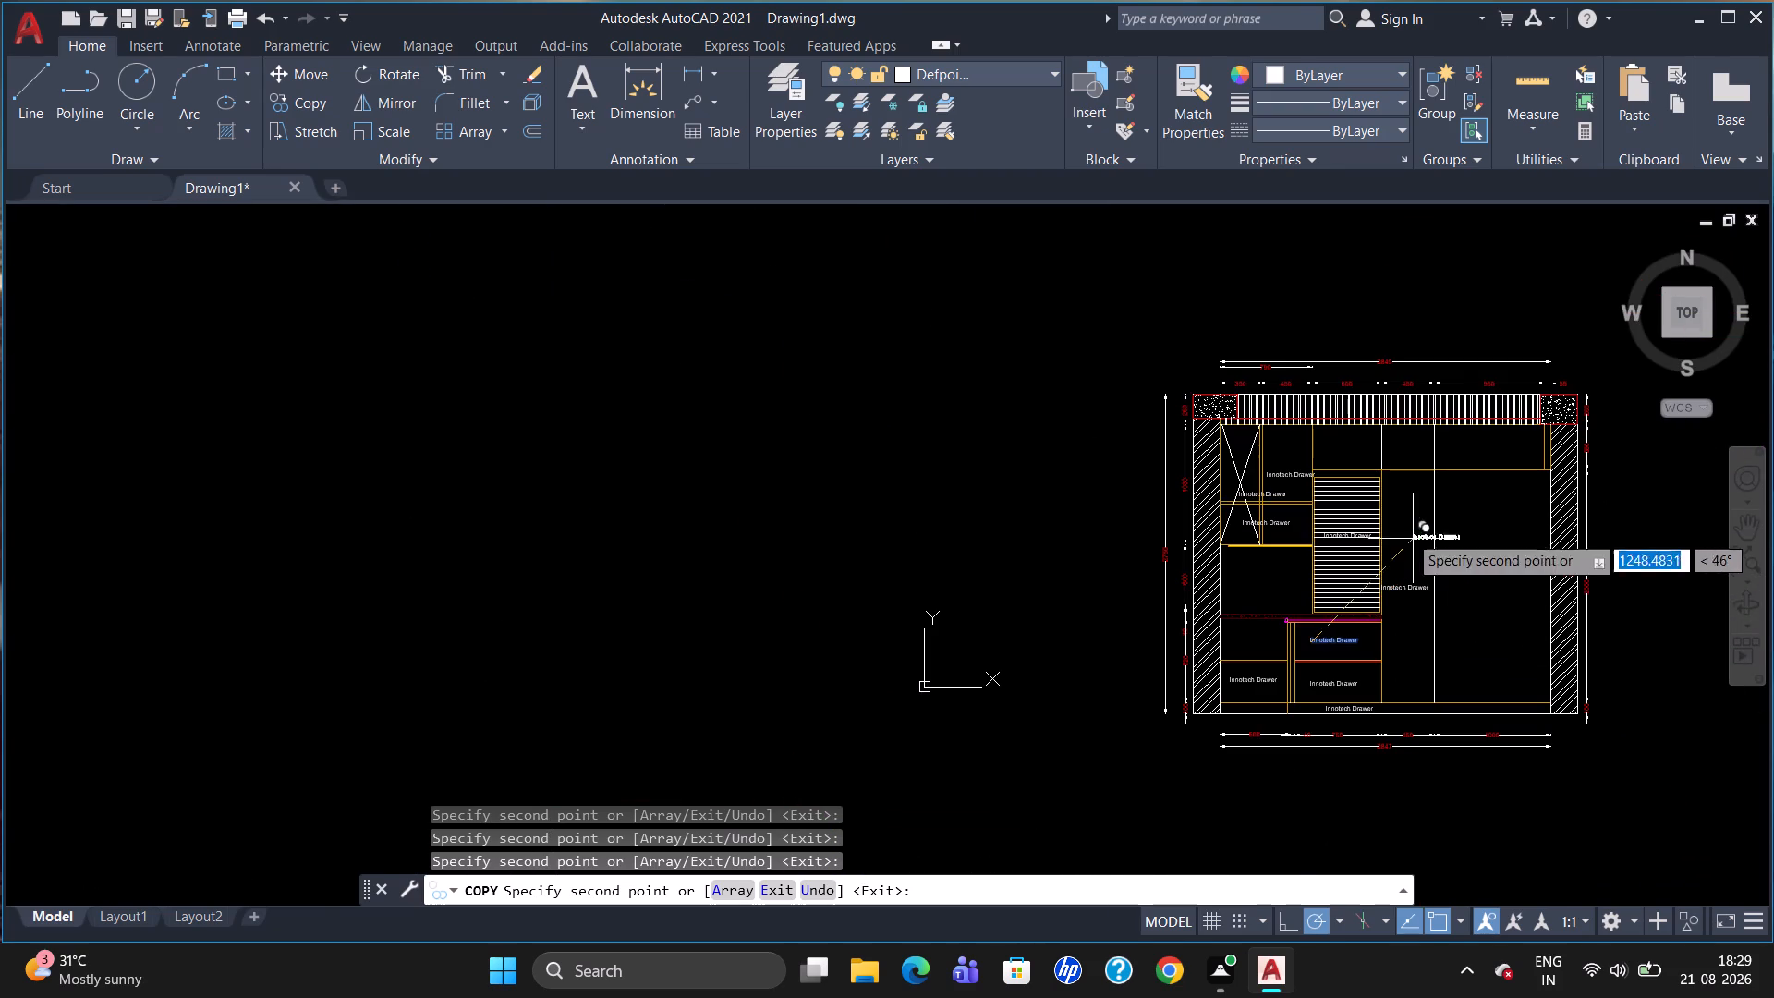
scroll(1300, 428, up, 2)
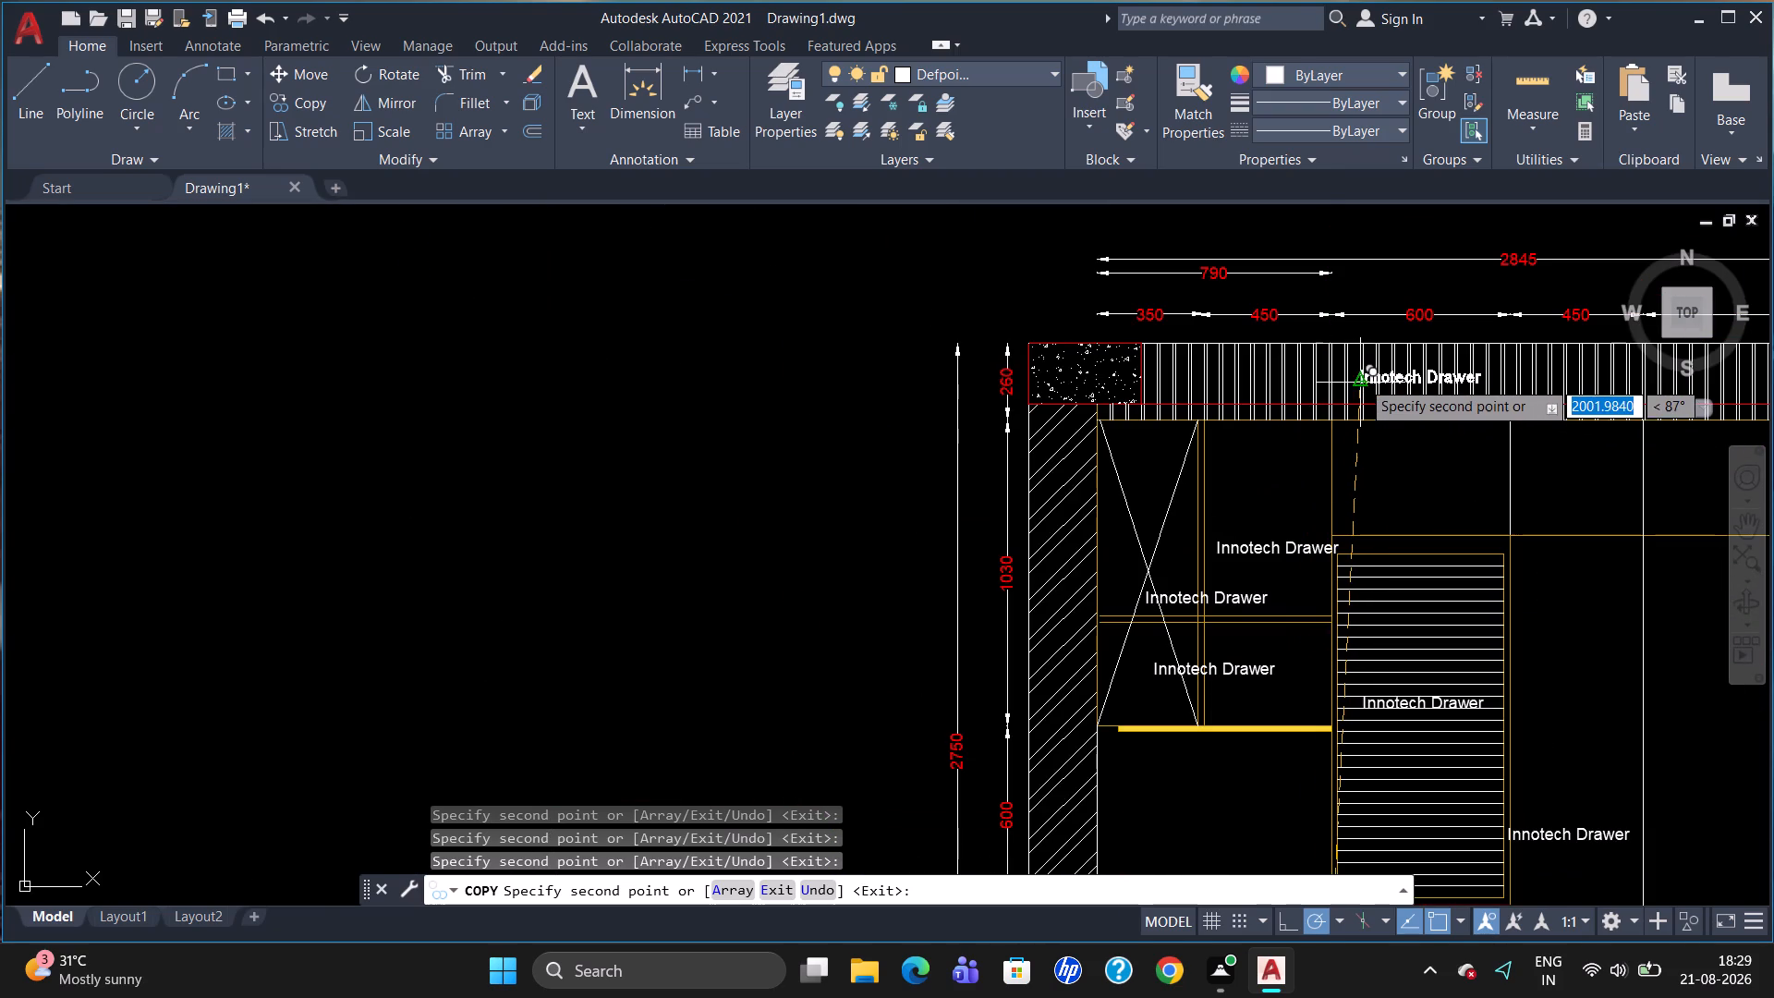
click(1361, 379)
key(Escape)
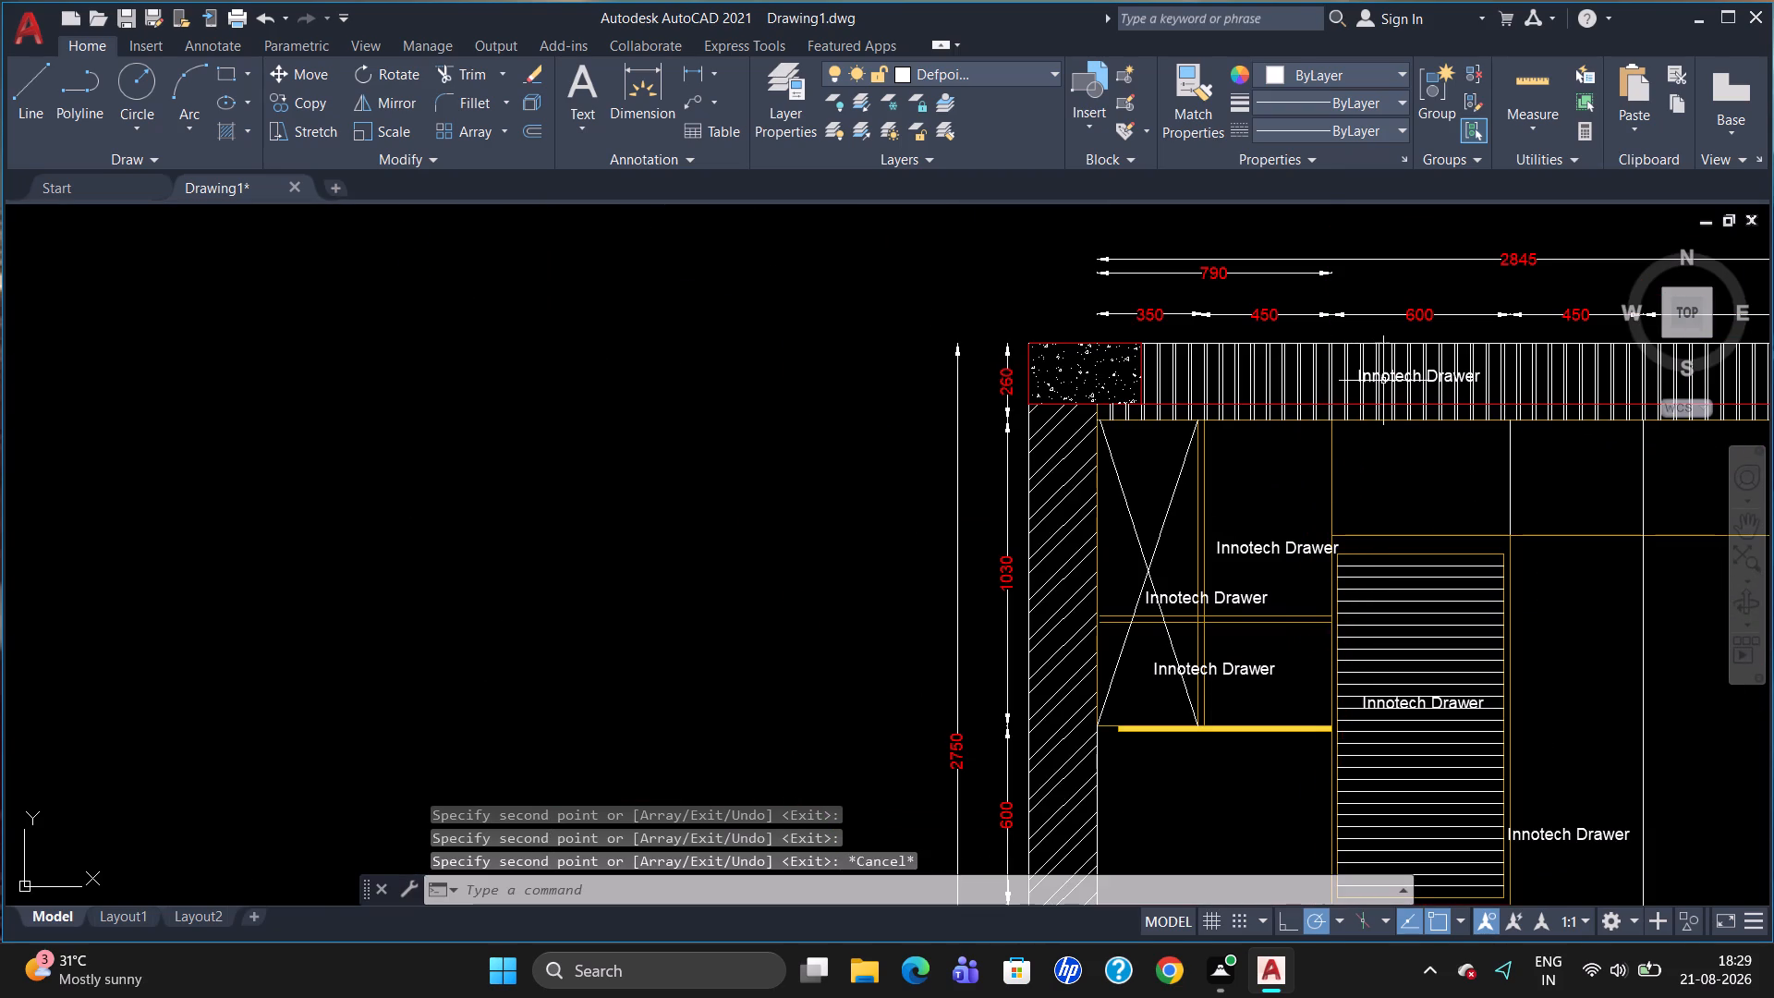
Change the top strip's label to "Dummy Filler Finish With Louvers" and widen its text frame to fit one line.
double_click(1386, 377)
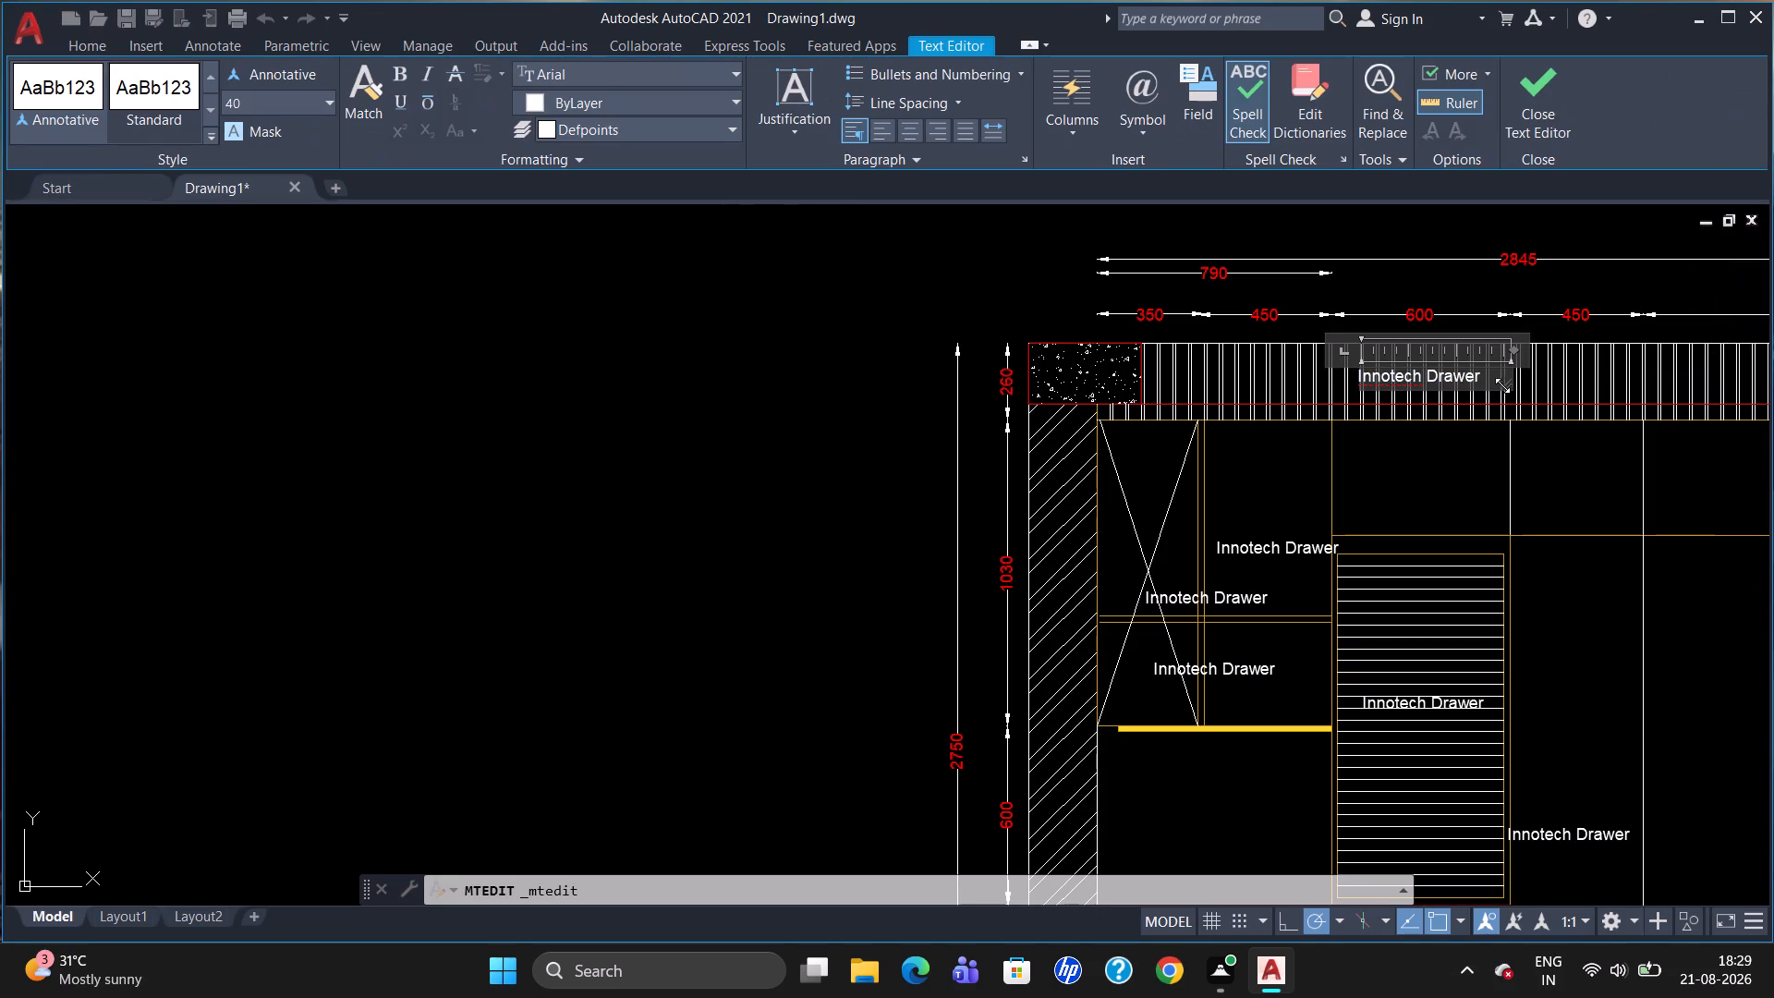
drag(1489, 385, 1315, 382)
key(Delete)
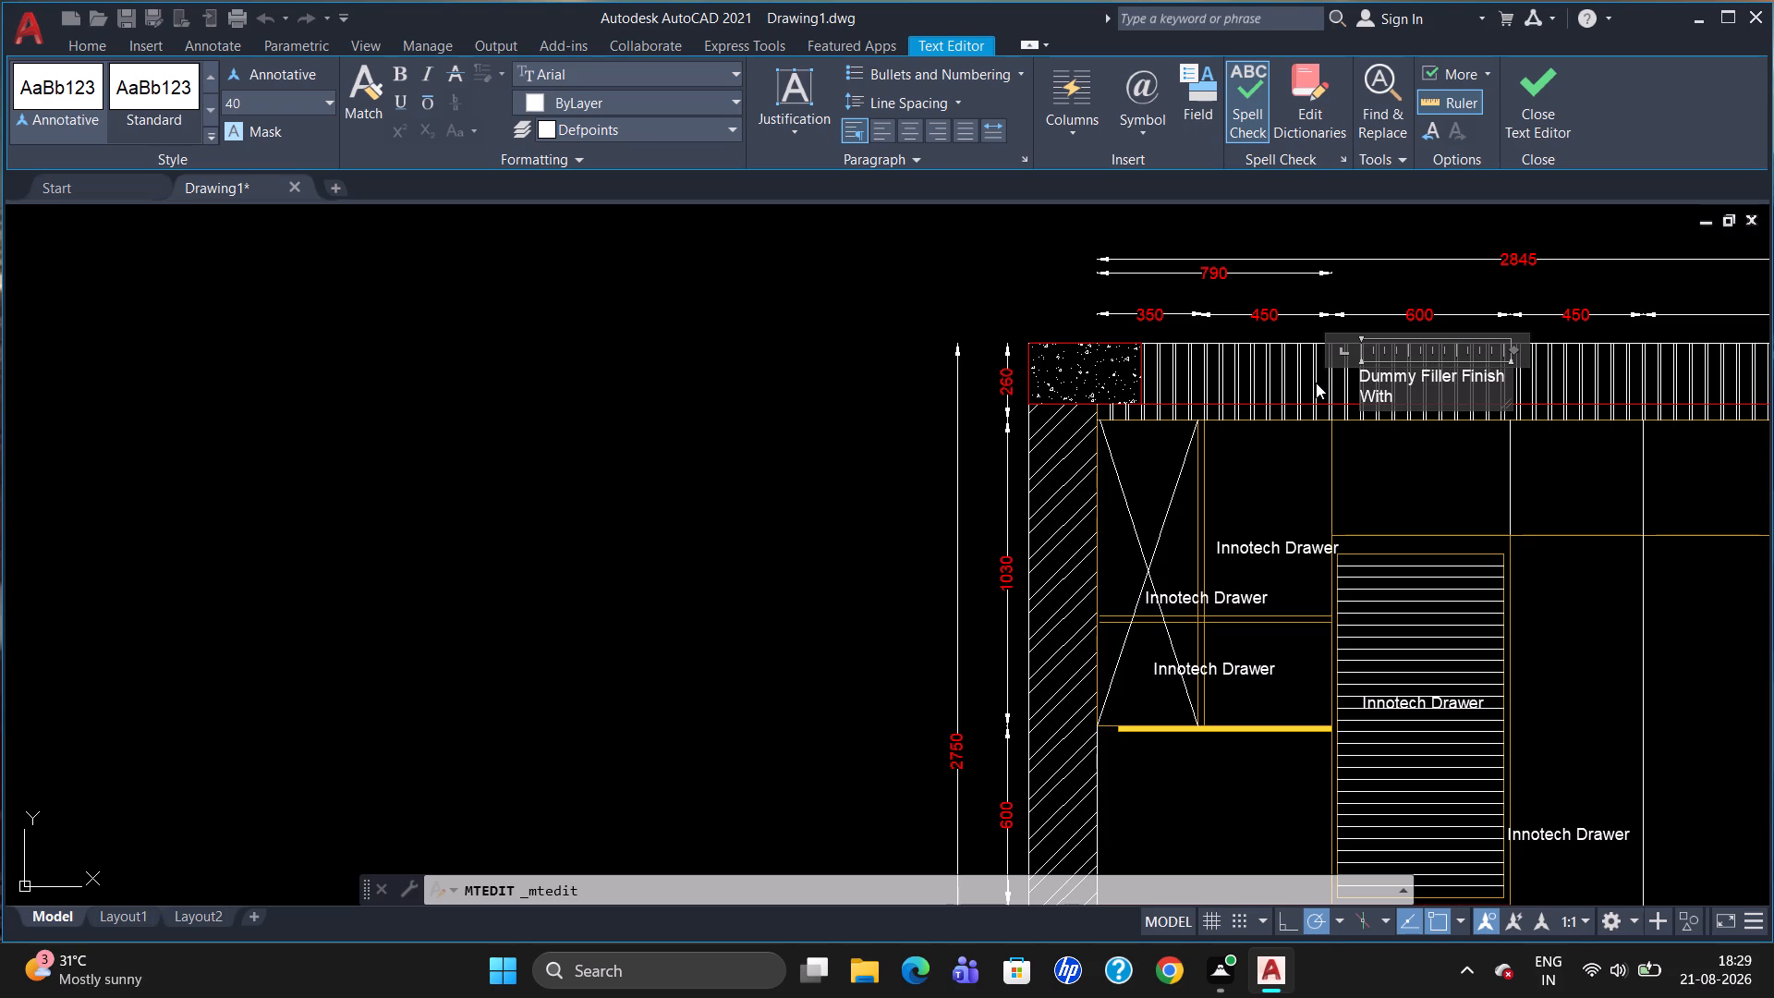
key(l)
text(rs)
drag(1513, 347, 1586, 355)
drag(1584, 348, 1650, 353)
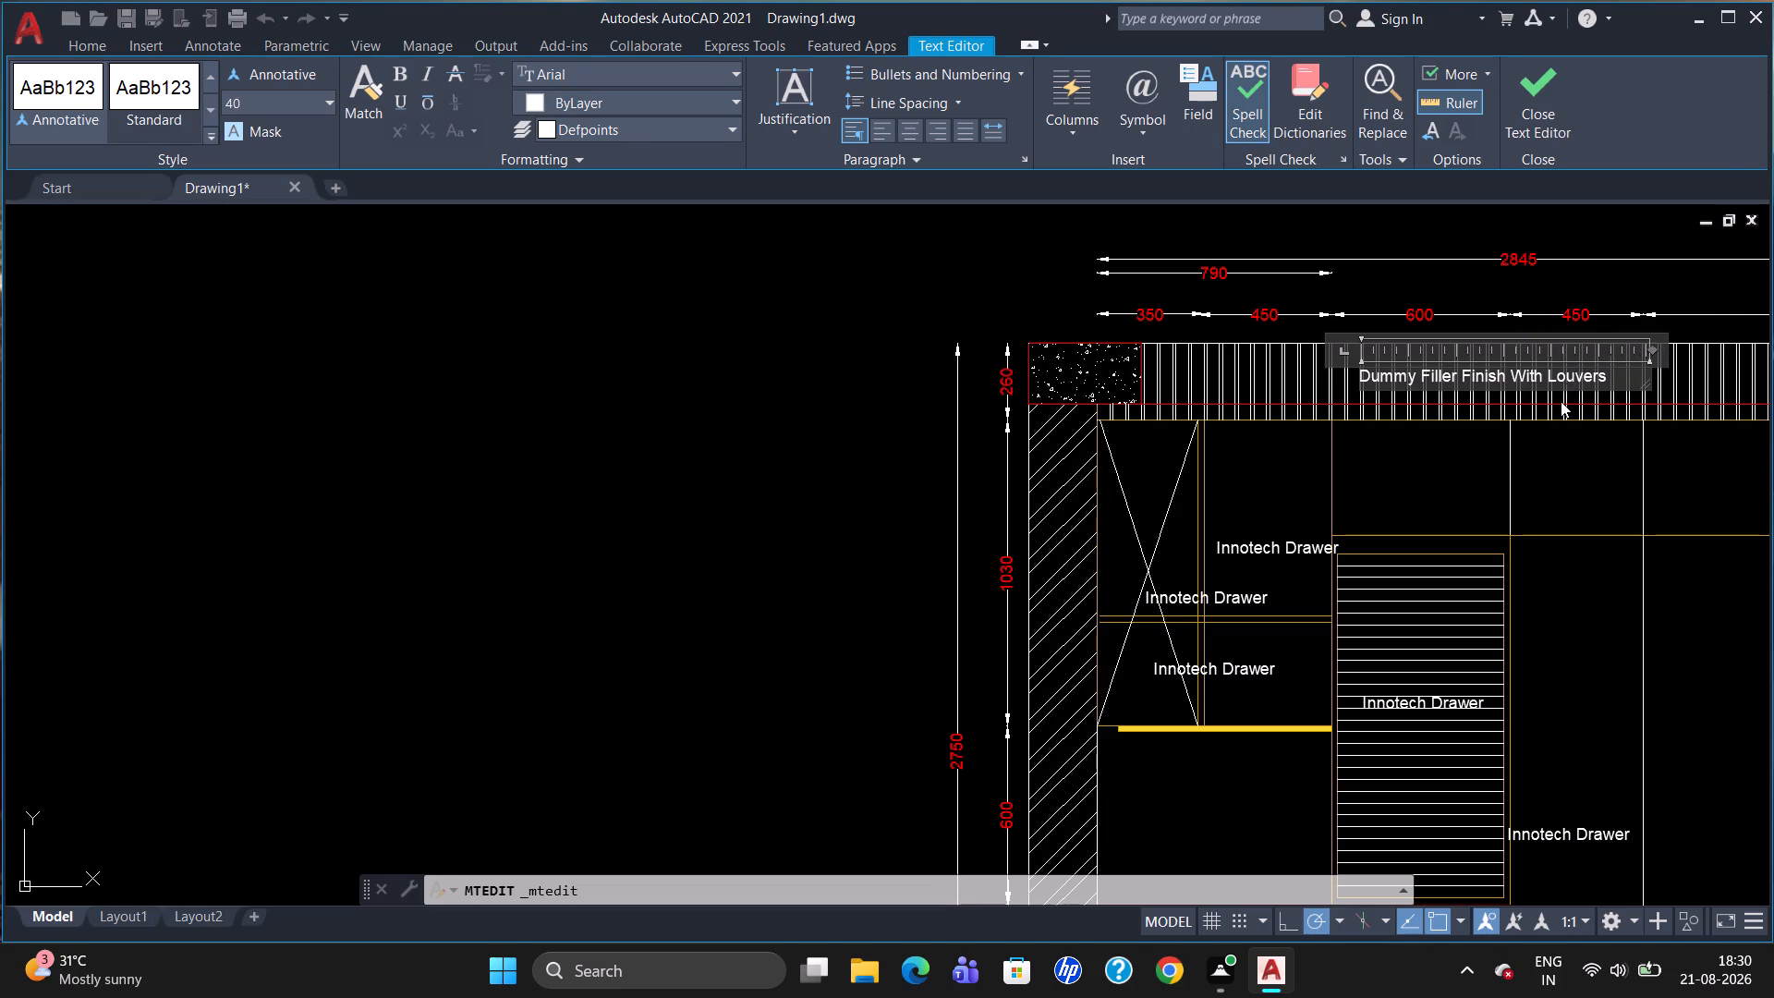
click(1566, 453)
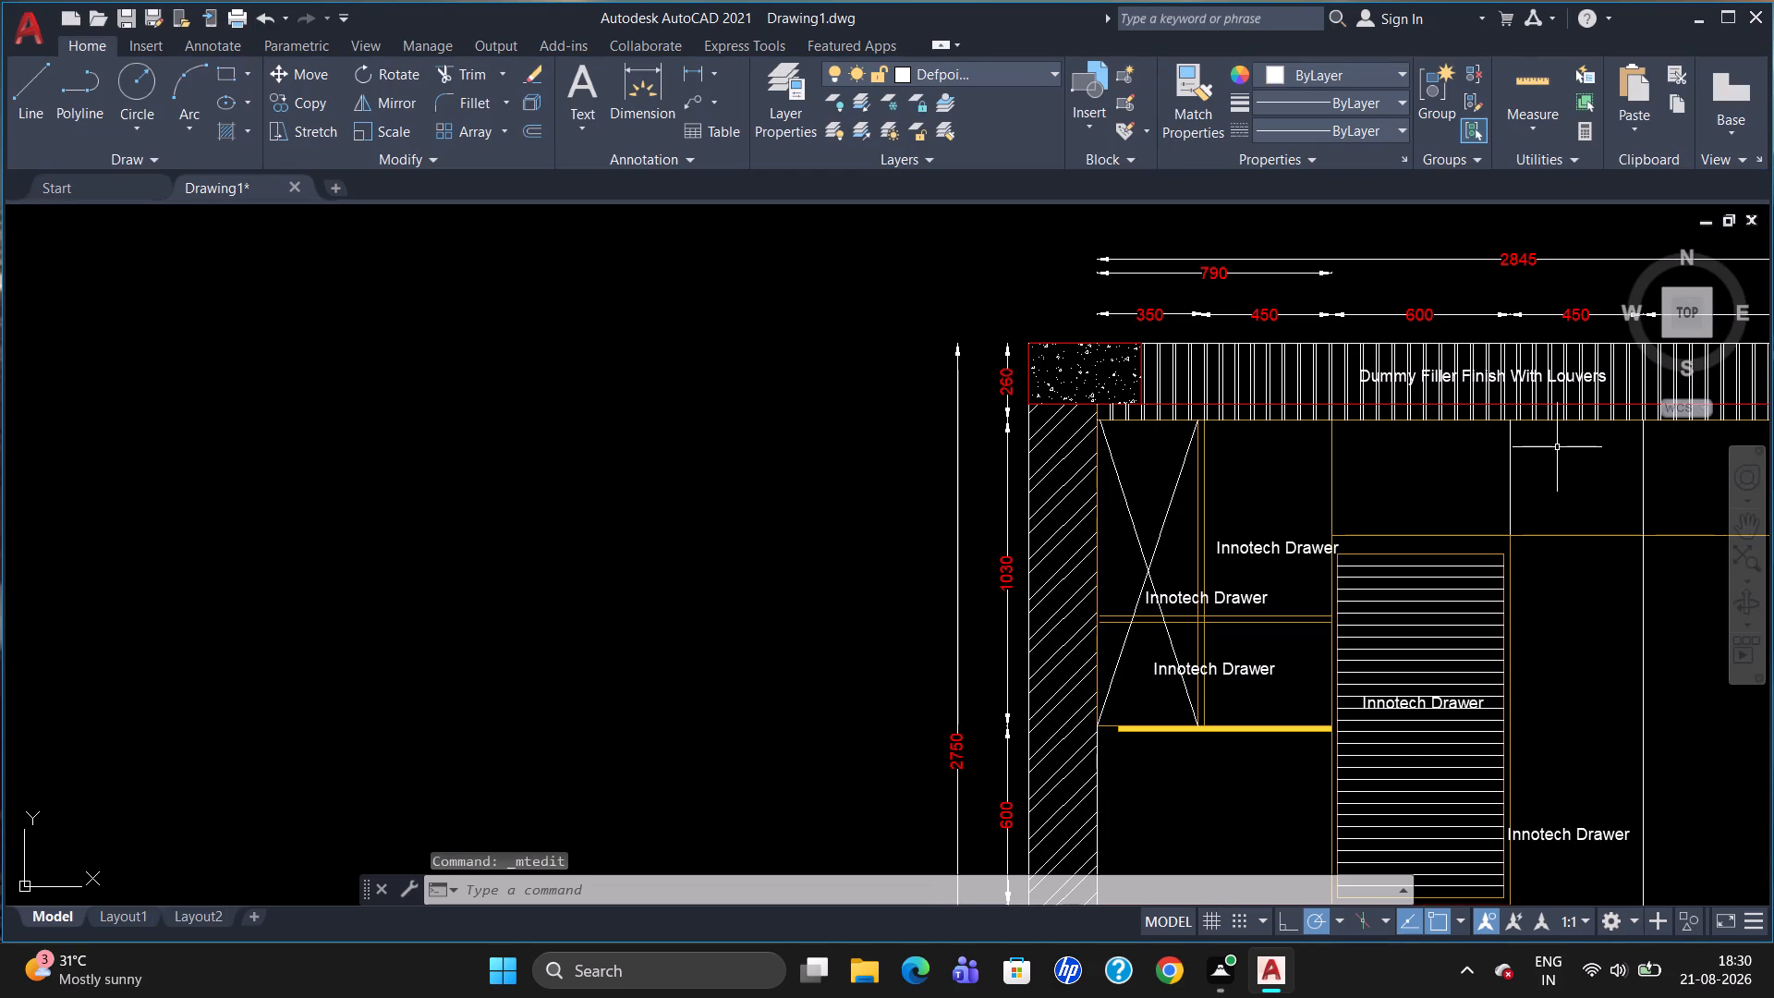
Change the uppermost "Innotech Drawer" label in the upper crossed cabinet to "1-Openable shutter", split over two lines.
double_click(1275, 547)
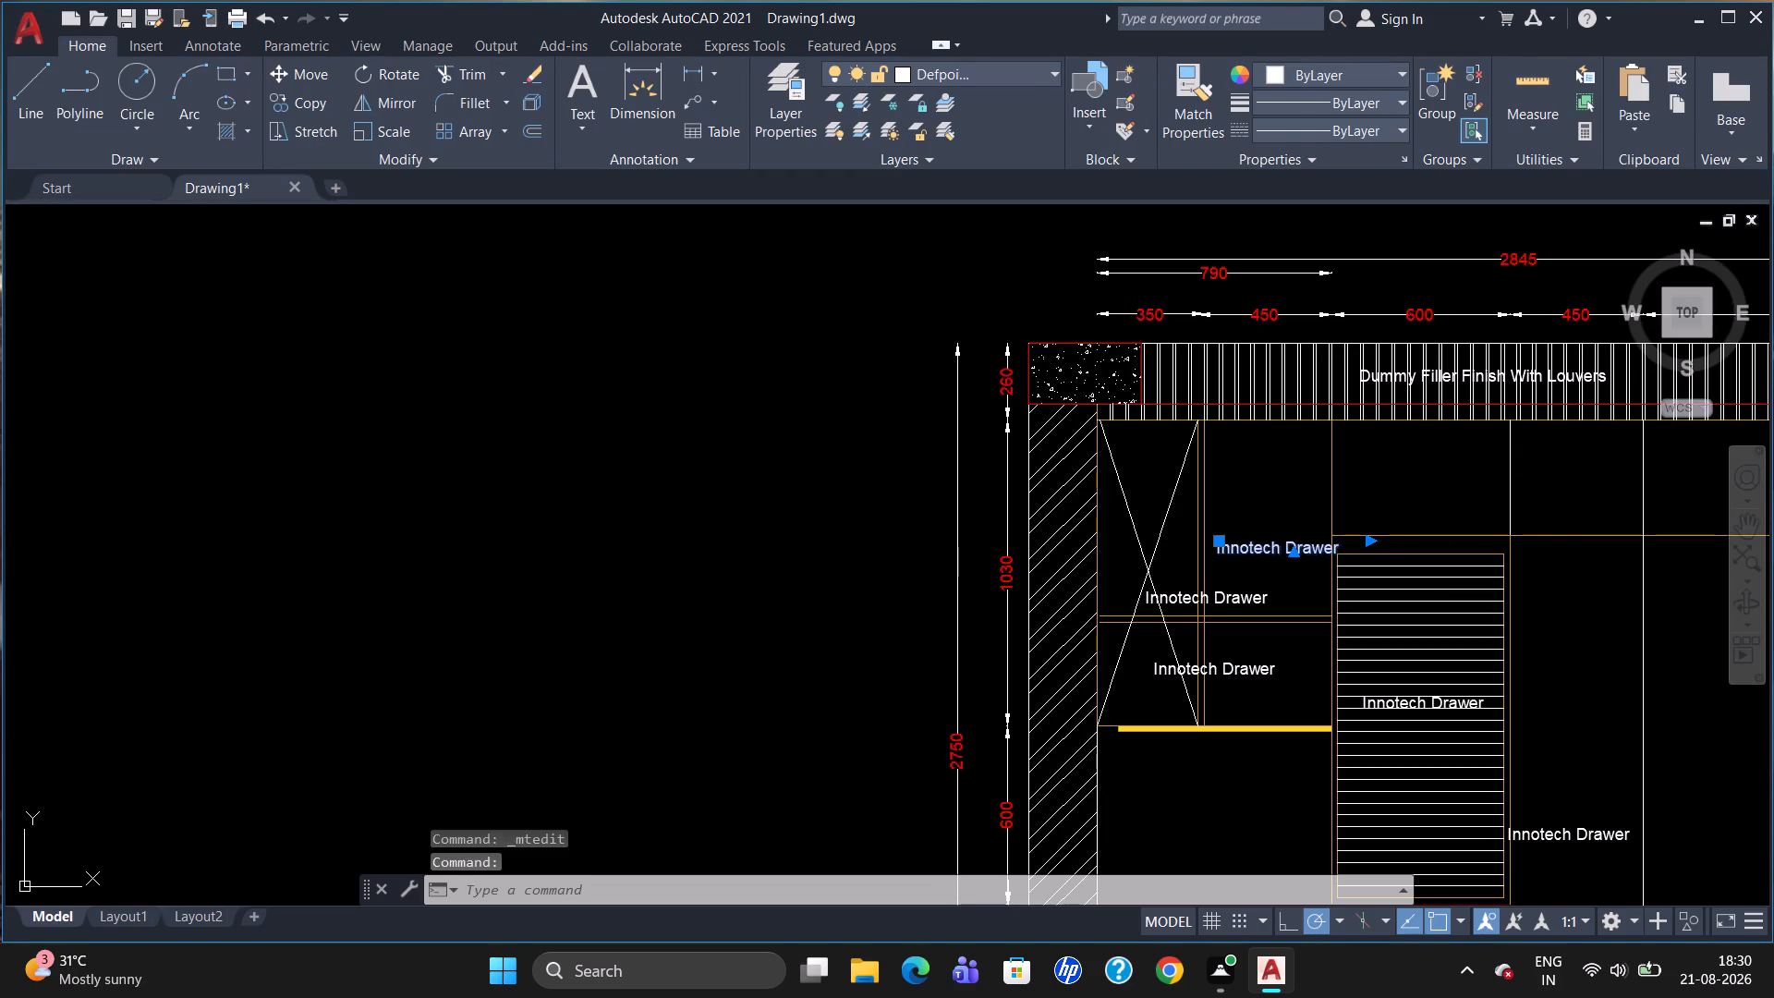
click(1342, 546)
key(BackSpace)
key(BackSpace)
key(BackSpace)
key(BackSpace)
key(BackSpace)
key(BackSpace)
key(BackSpace)
key(BackSpace)
key(BackSpace)
key(BackSpace)
key(BackSpace)
key(BackSpace)
key(BackSpace)
key(BackSpace)
key(BackSpace)
key(BackSpace)
key(BackSpace)
key(BackSpace)
key(BackSpace)
key(BackSpace)
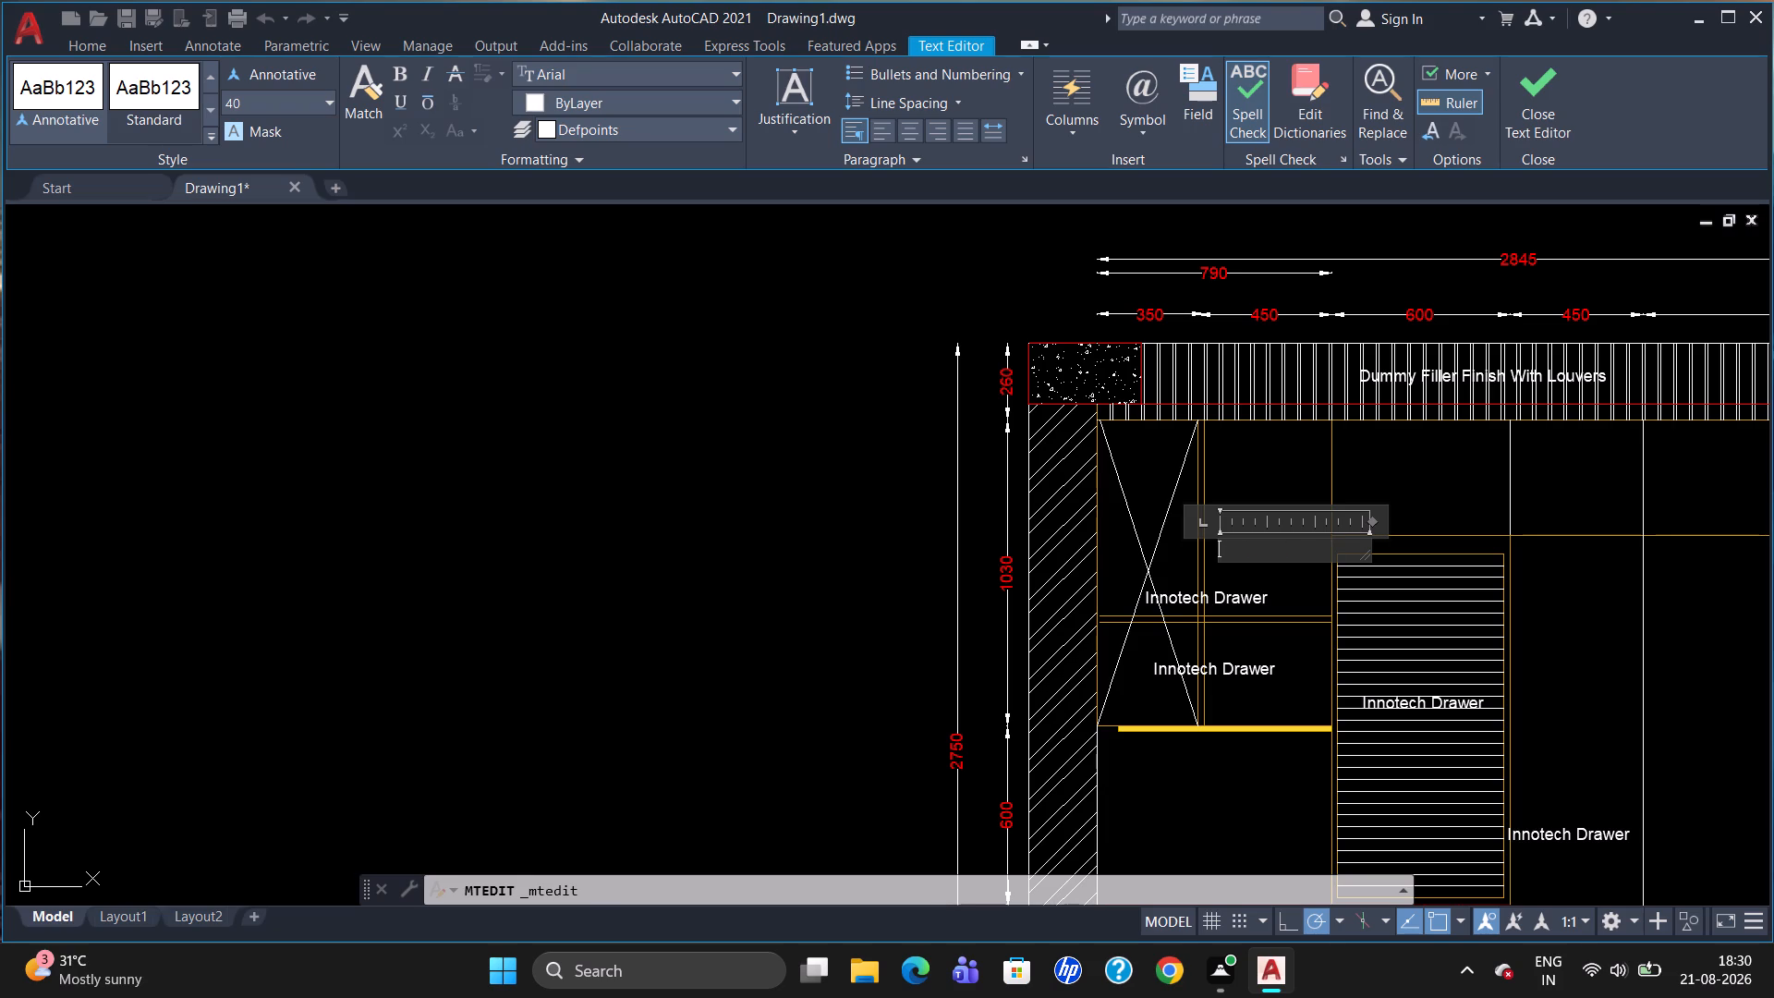
text(1-)
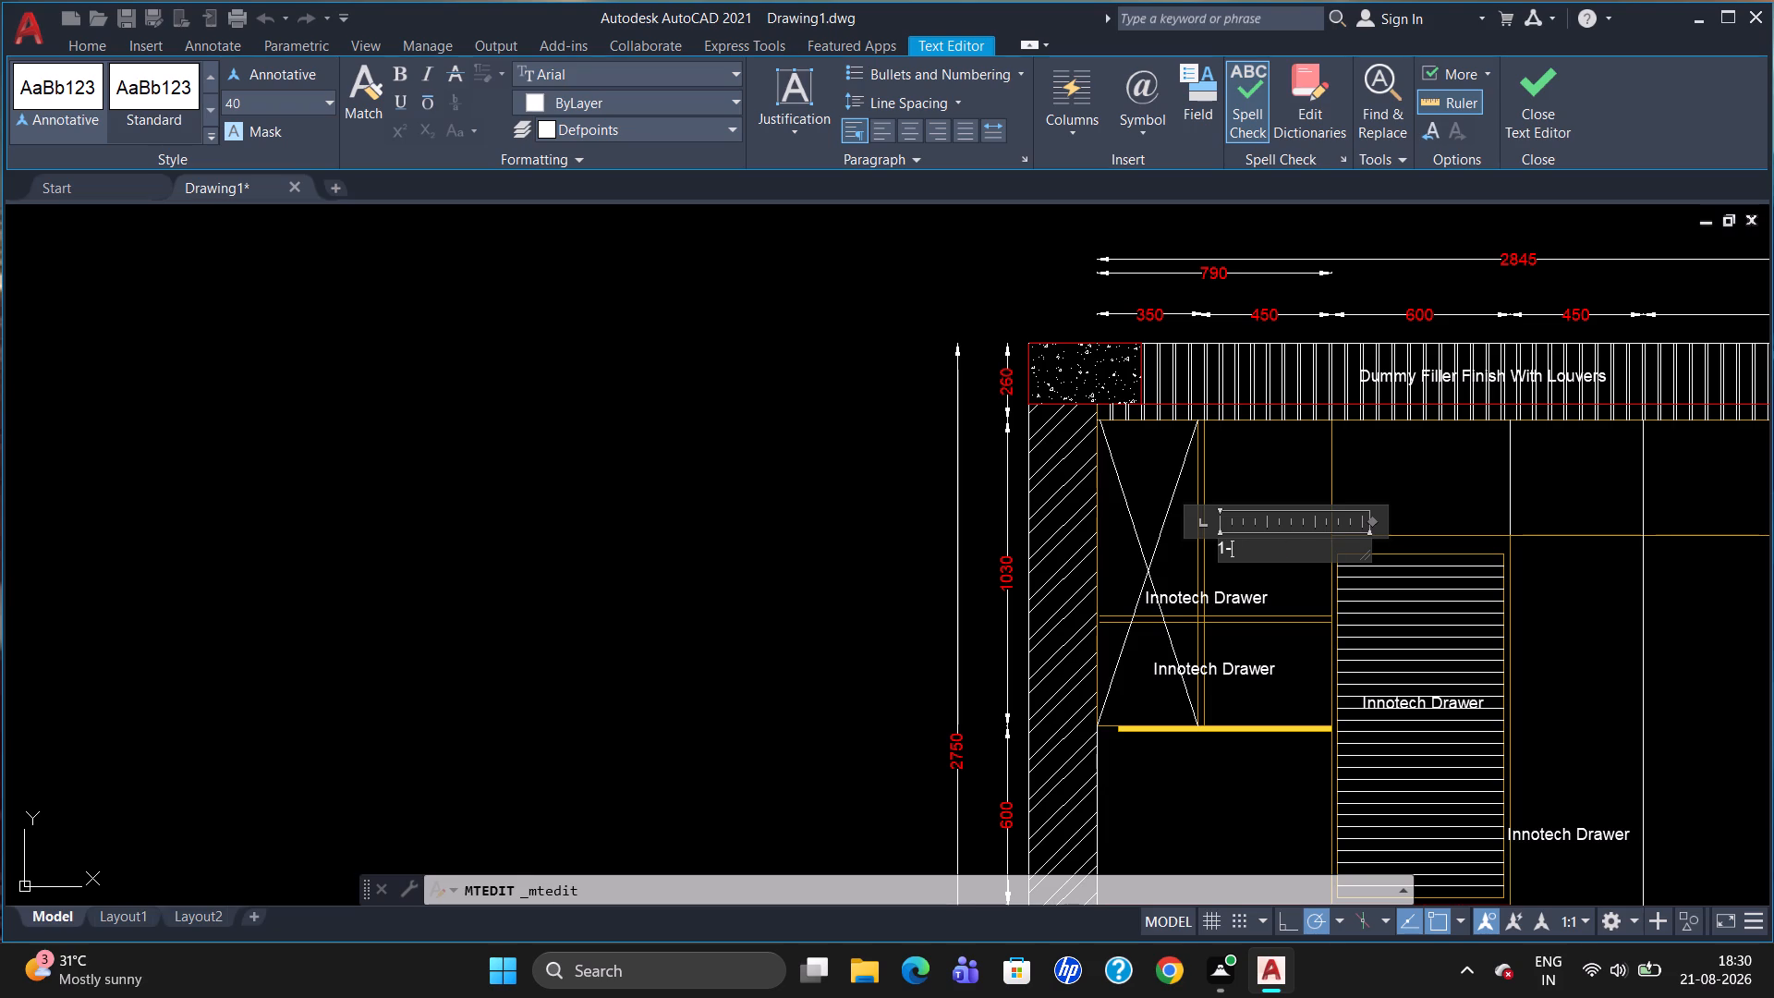
key(i)
key(BackSpace)
key(o)
text(penable)
key(space)
text(shutter)
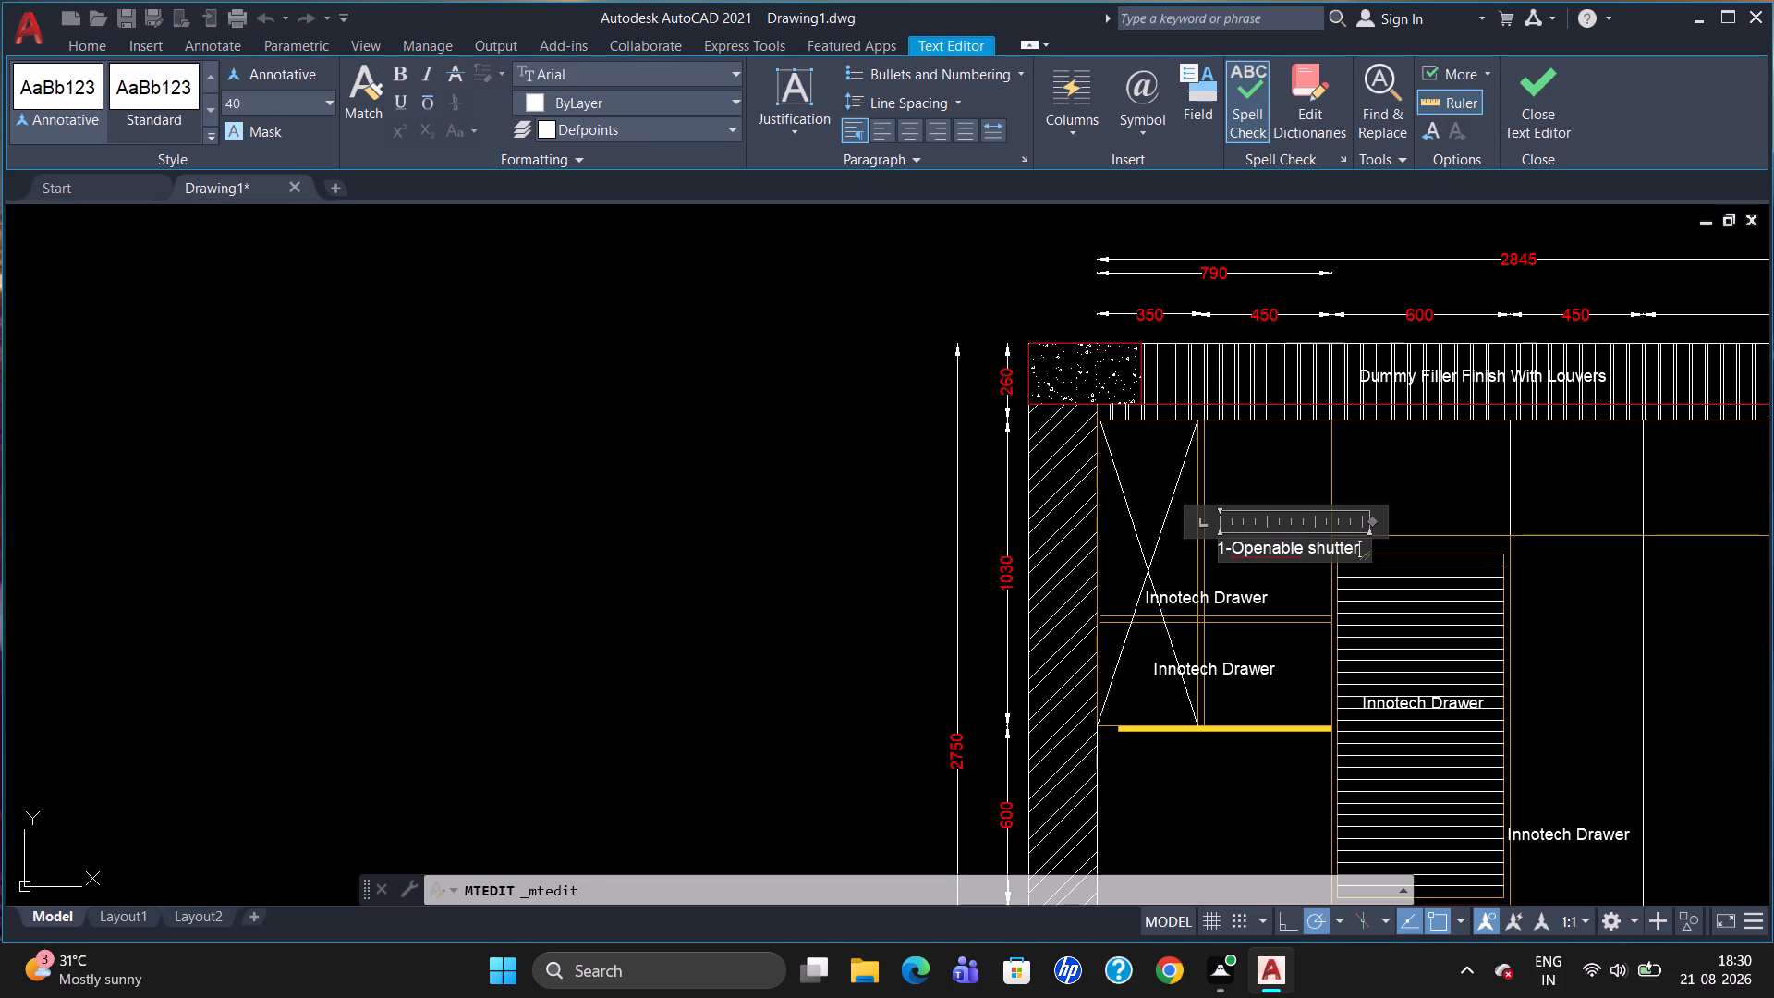
click(1308, 547)
key(BackSpace)
key(Return)
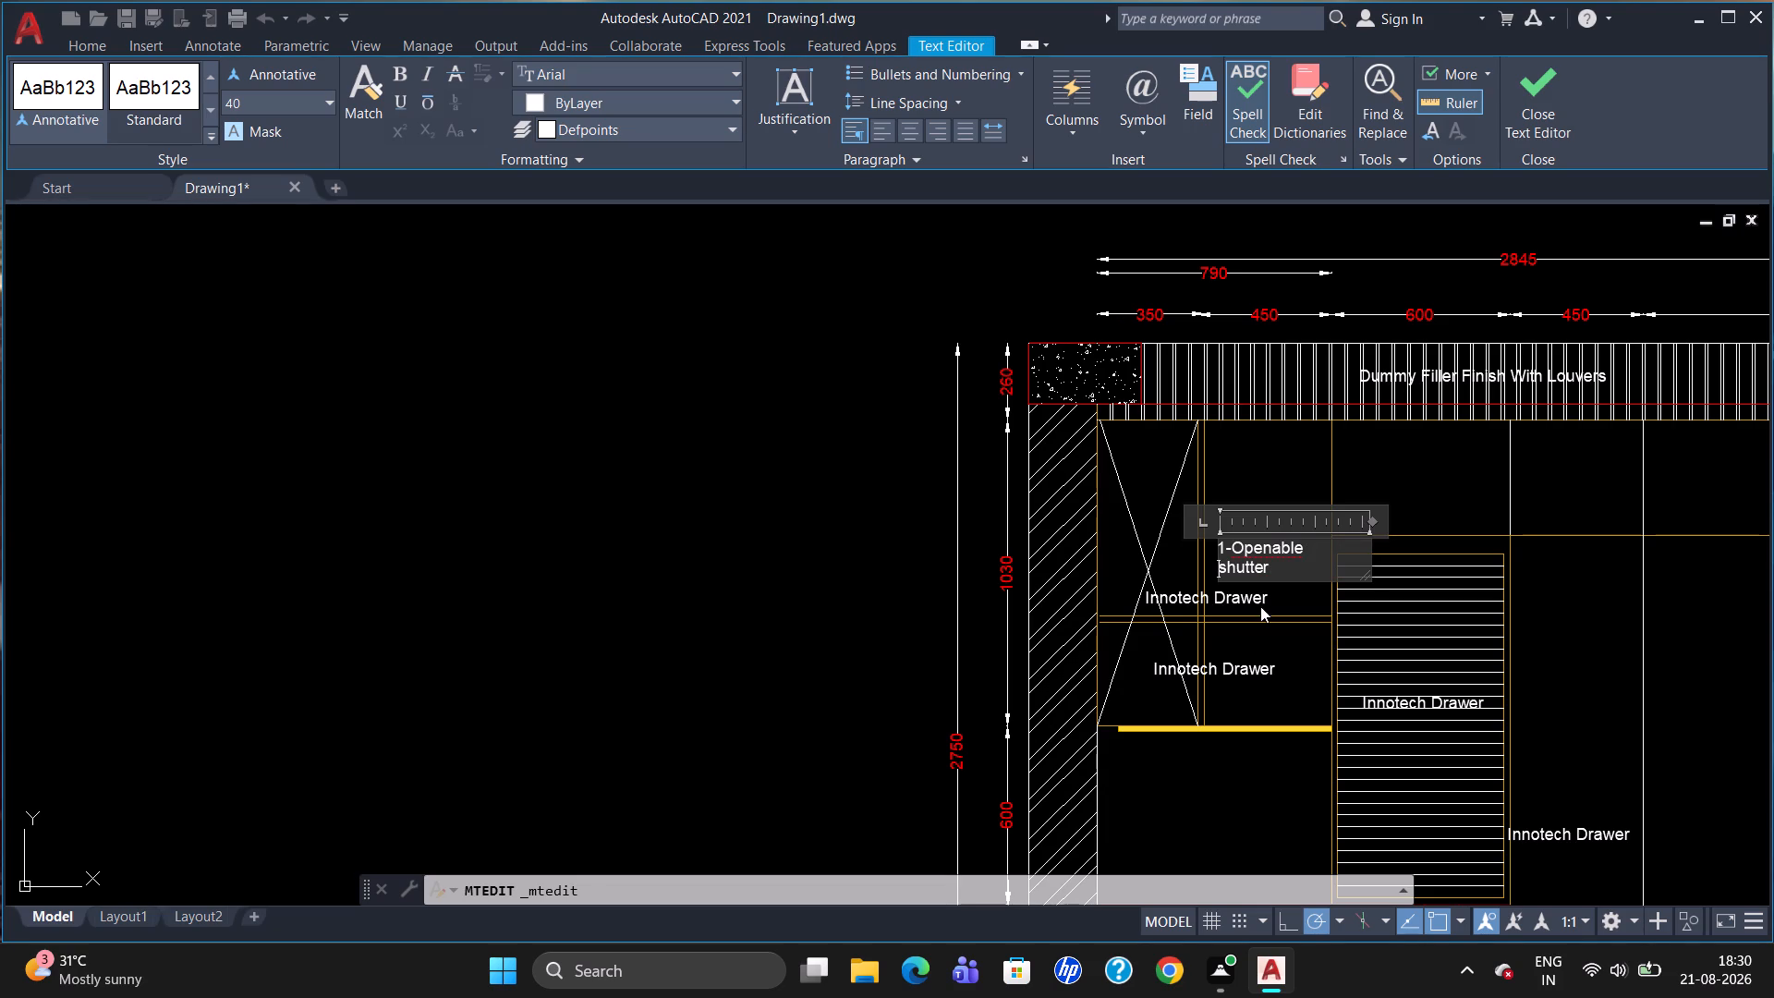
click(1192, 590)
Change the label just above the upper crossed cabinet's shelf to "1-L Corner Fix.Shelf".
double_click(1191, 600)
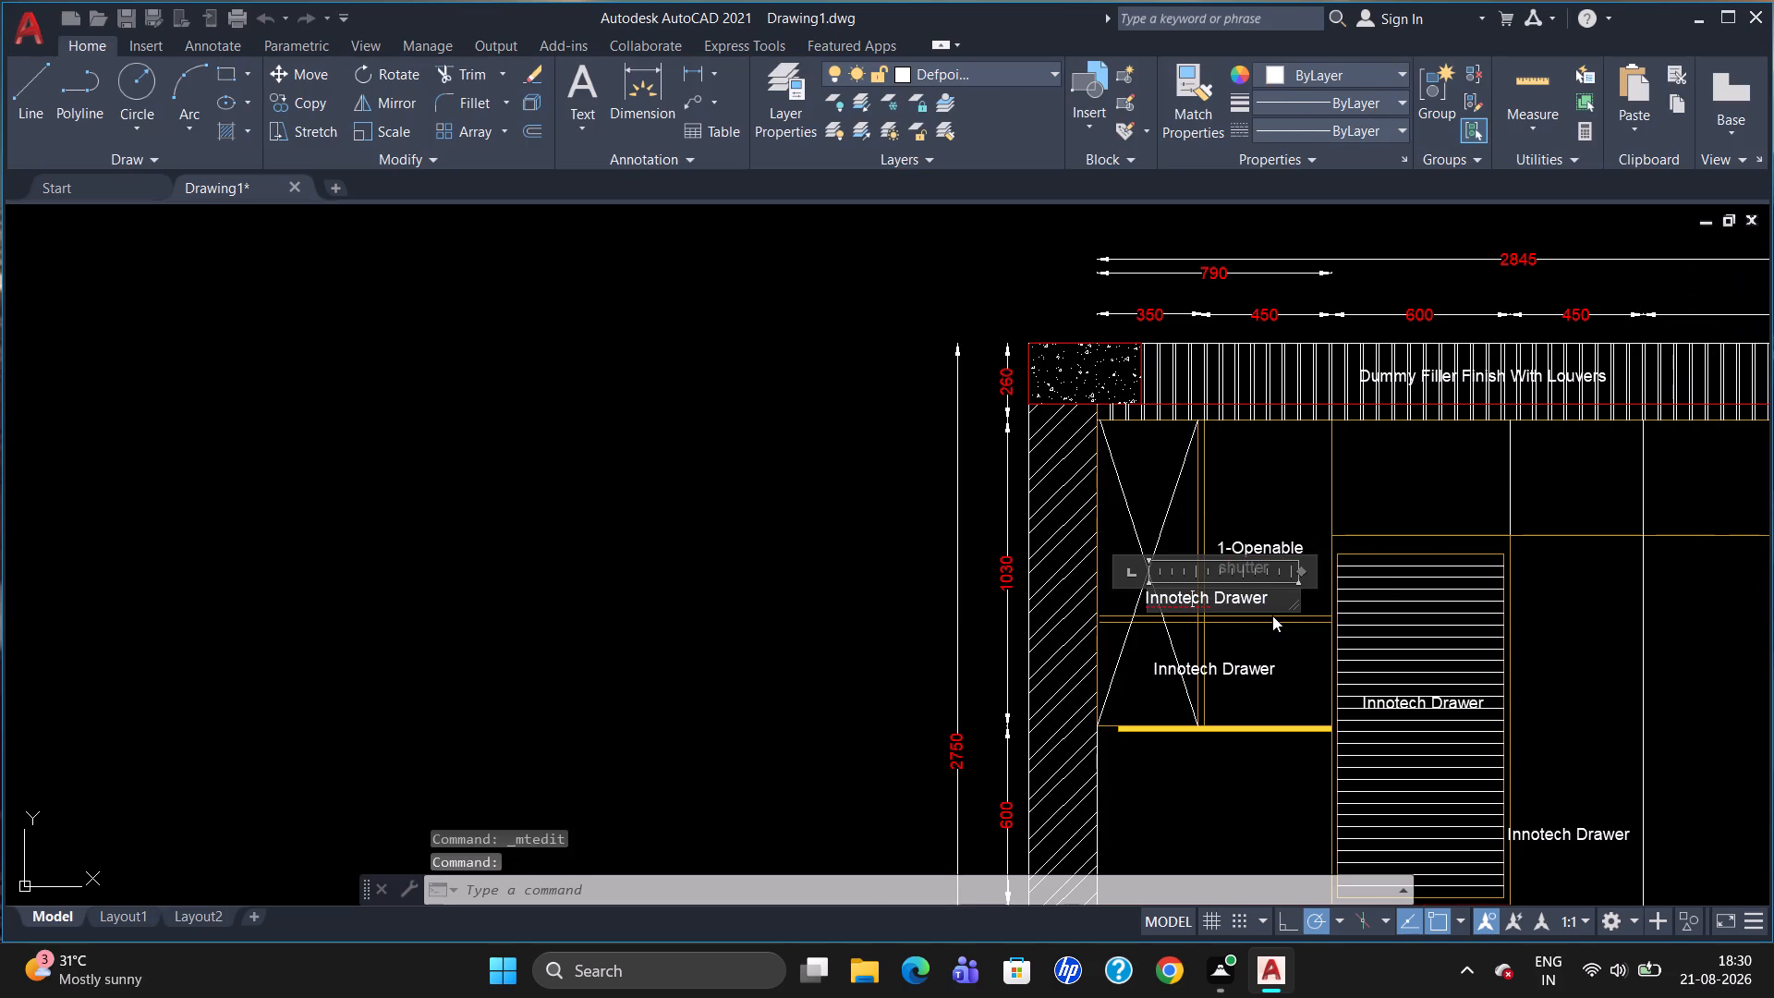
click(1271, 590)
key(BackSpace)
key(BackSpace)
key(BackSpace)
key(BackSpace)
key(BackSpace)
key(BackSpace)
key(BackSpace)
key(BackSpace)
key(BackSpace)
key(BackSpace)
key(BackSpace)
key(BackSpace)
key(BackSpace)
key(BackSpace)
key(BackSpace)
key(BackSpace)
key(BackSpace)
key(BackSpace)
key(BackSpace)
key(BackSpace)
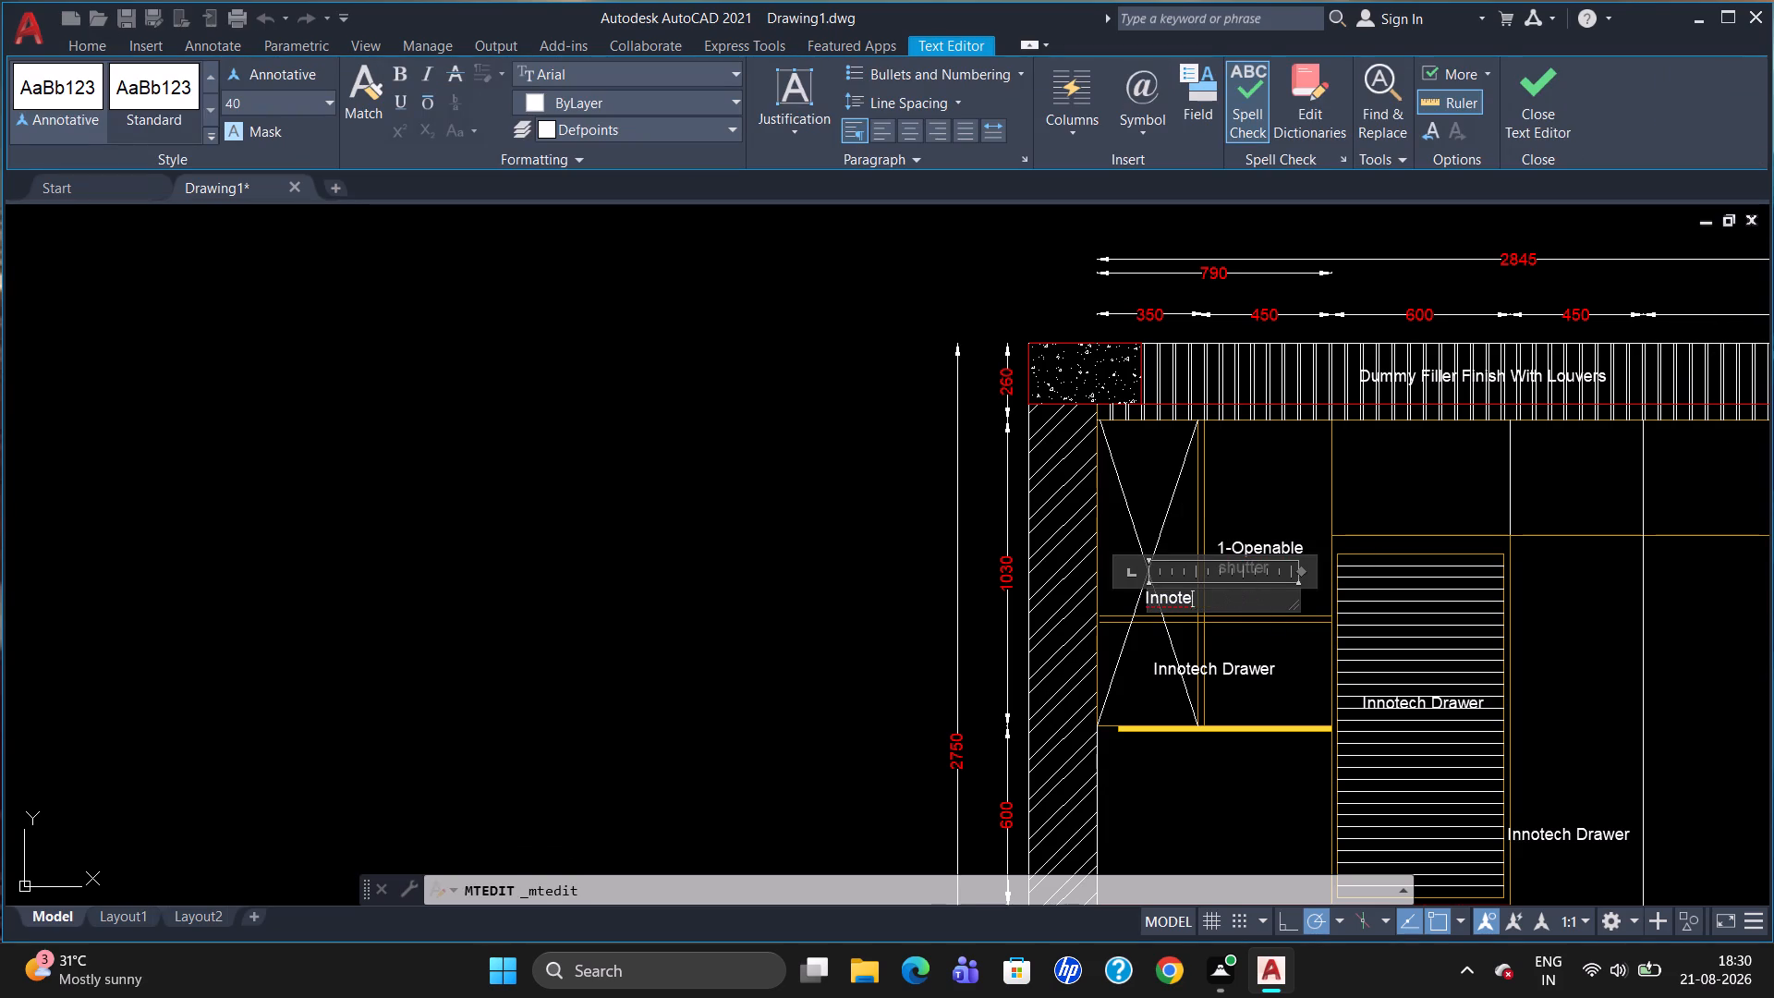
text(1-)
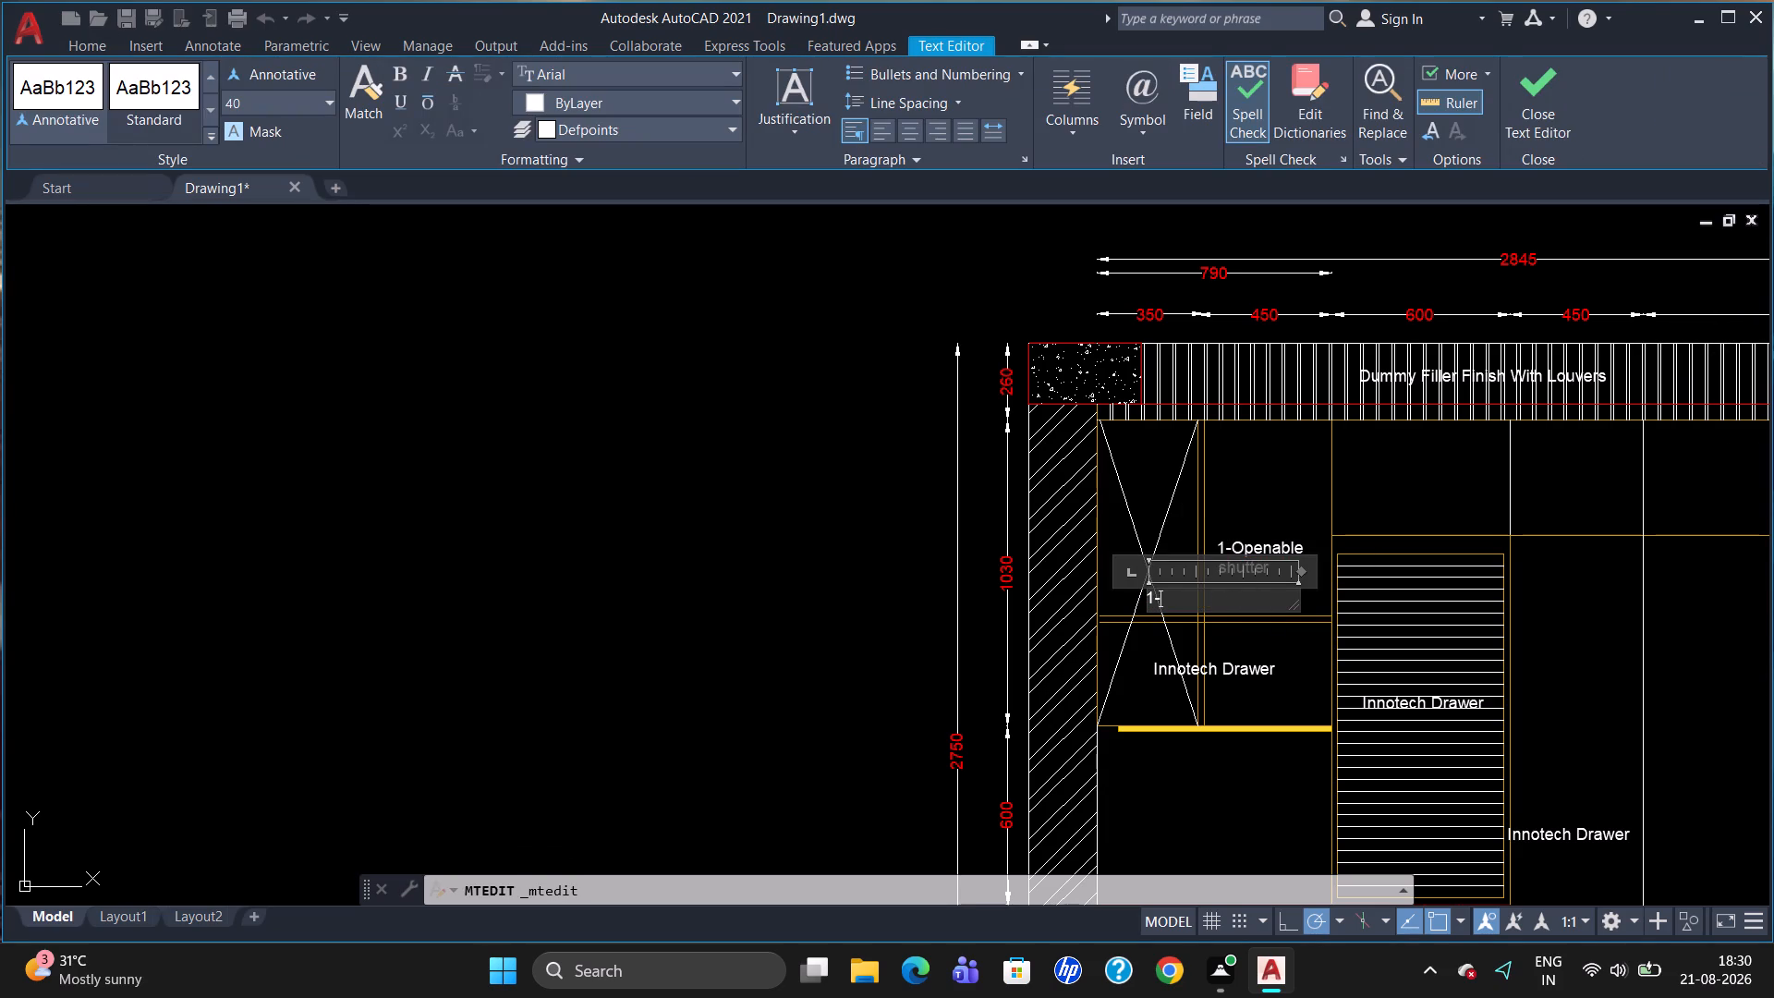
text(L C)
text(orner)
key(space)
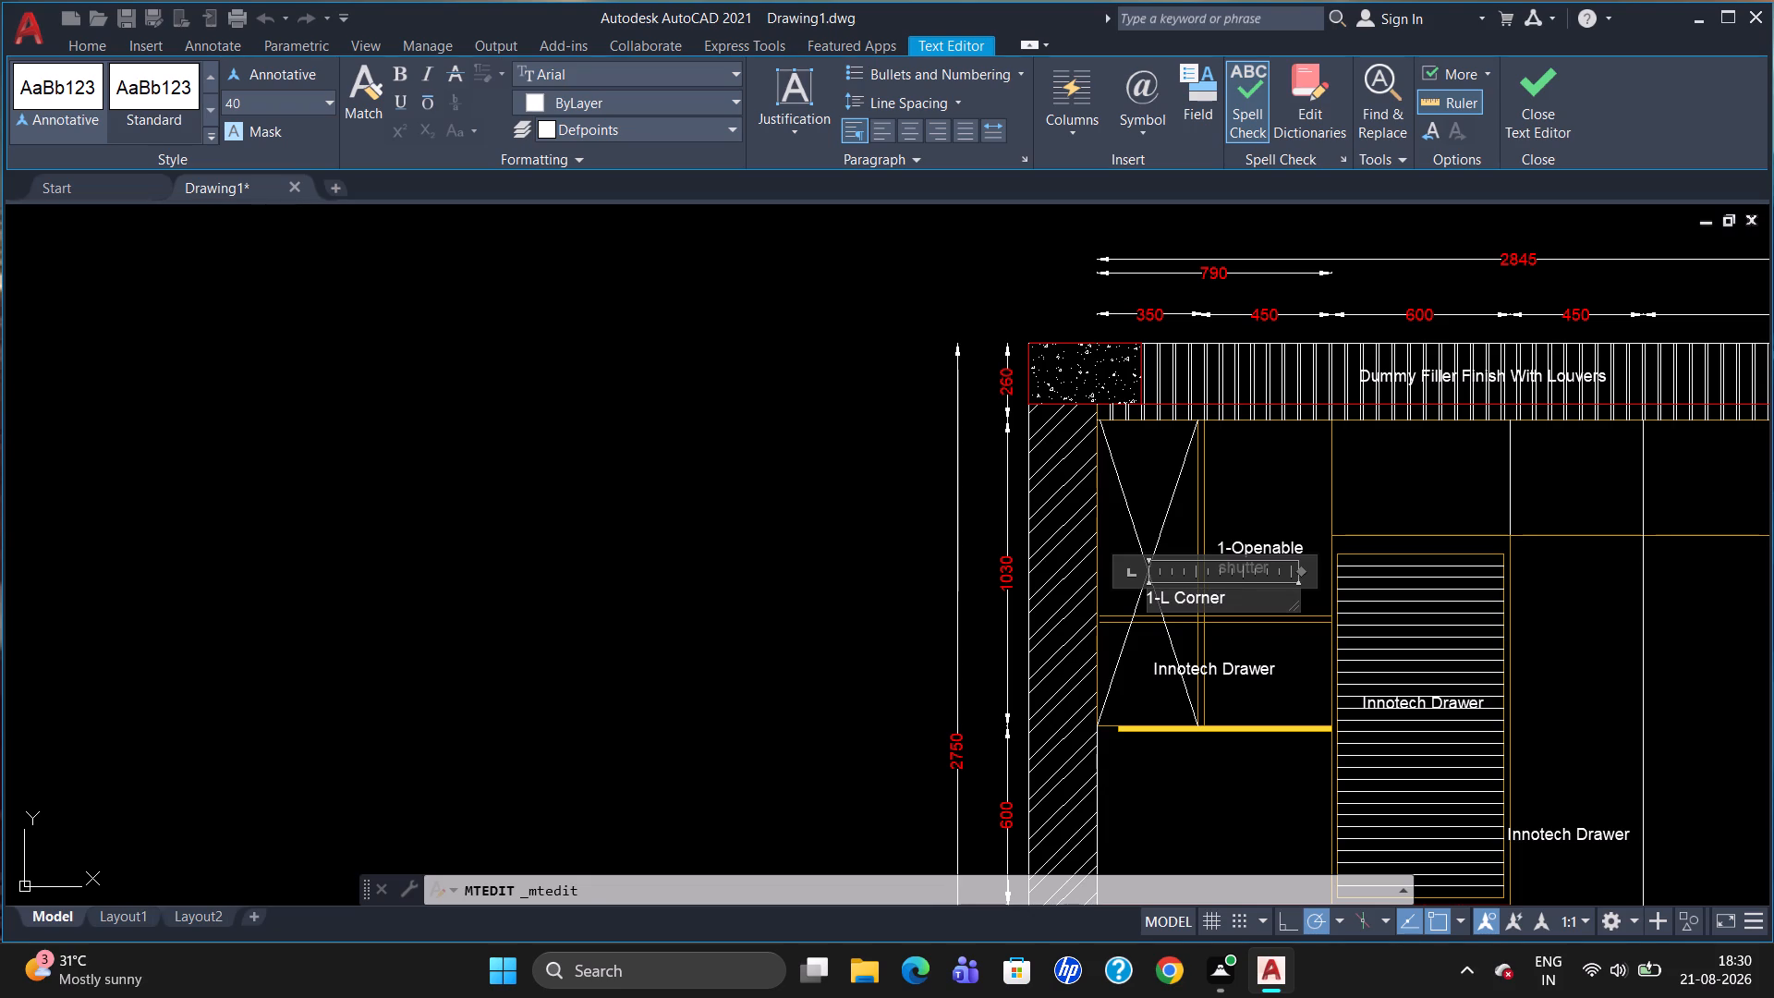
key(f)
text(ix.)
key(s)
text(helf)
click(1247, 666)
Change the label below the upper crossed cabinet's shelf to "L-Corner Unit".
double_click(1230, 675)
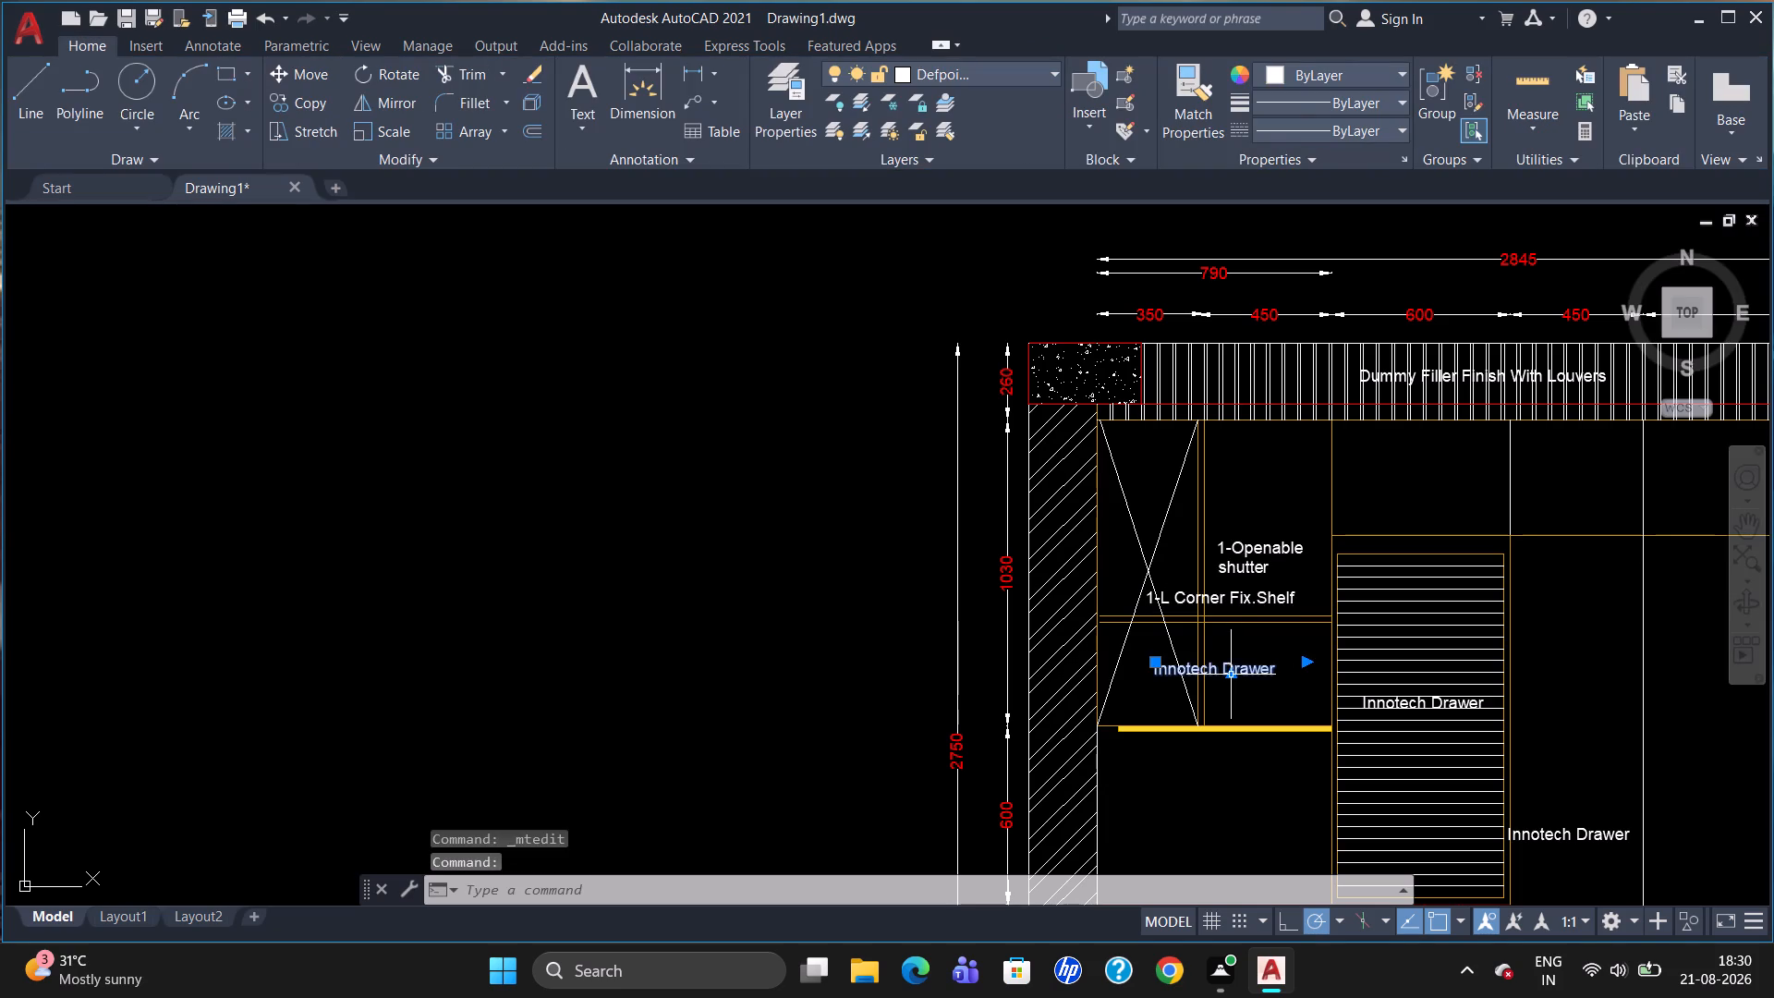
click(1282, 667)
key(BackSpace)
key(BackSpace)
key(BackSpace)
key(BackSpace)
key(BackSpace)
key(BackSpace)
key(BackSpace)
key(BackSpace)
key(BackSpace)
key(BackSpace)
key(BackSpace)
key(BackSpace)
key(BackSpace)
key(BackSpace)
key(BackSpace)
key(BackSpace)
key(BackSpace)
key(BackSpace)
key(BackSpace)
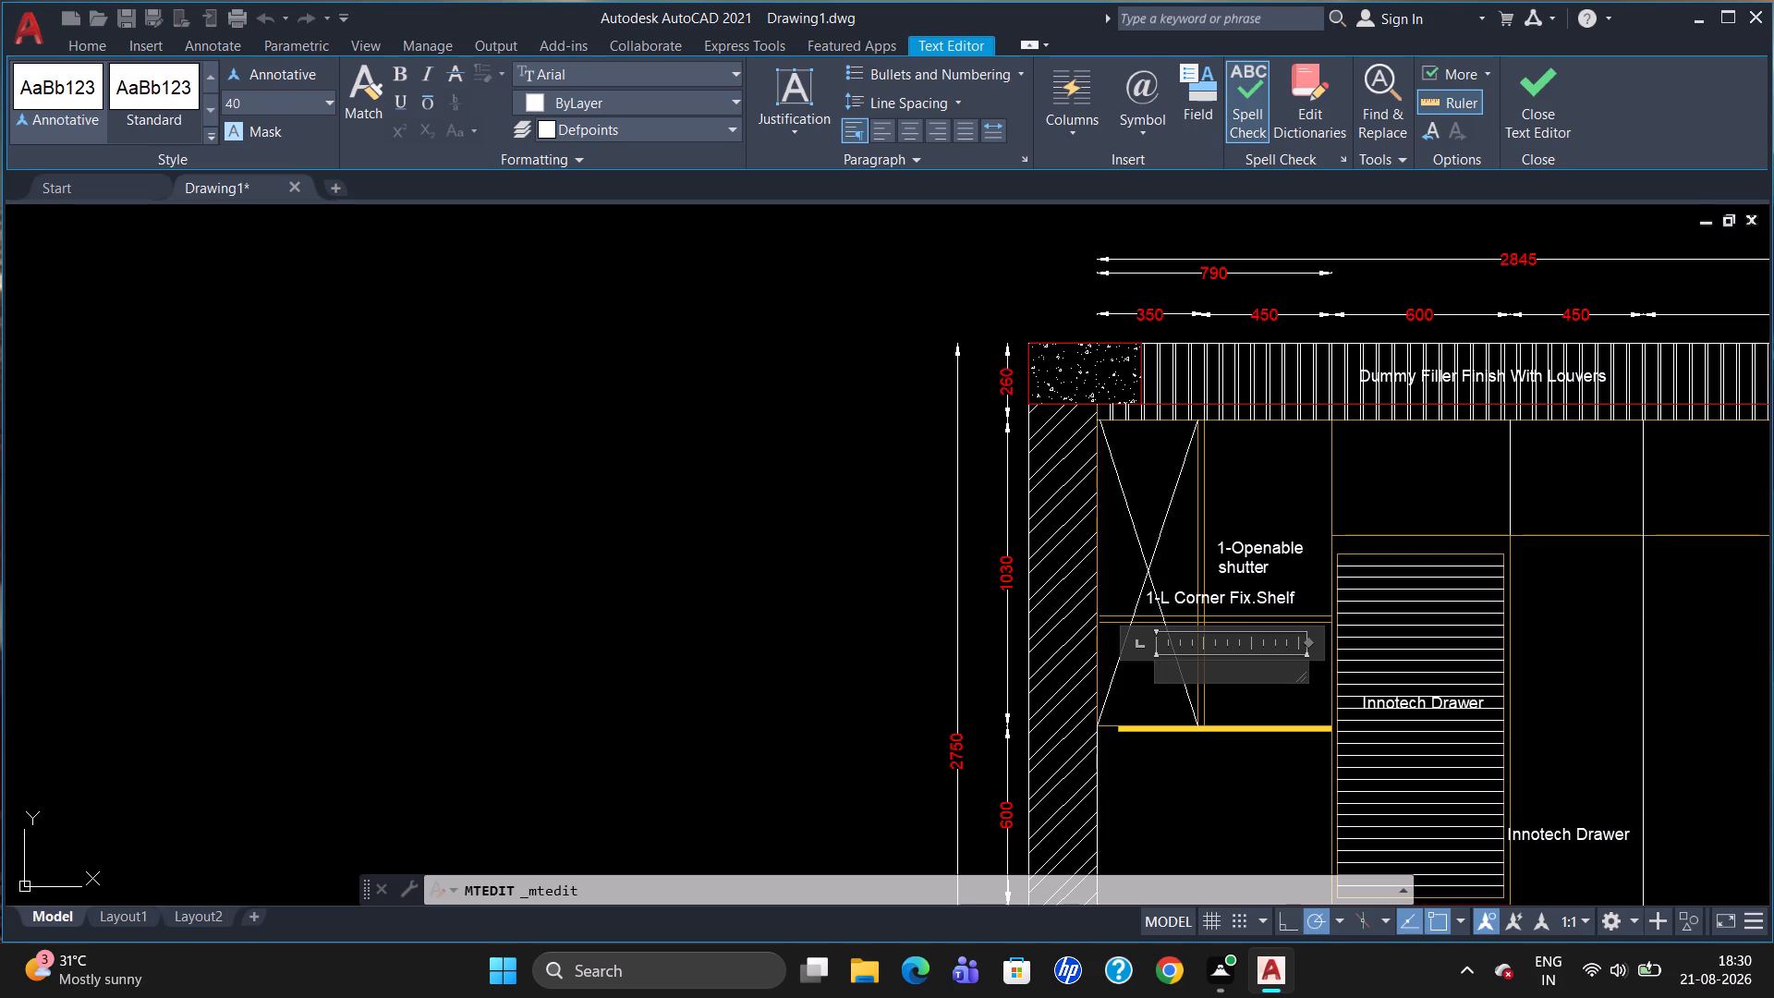
text(L-)
key(c)
key(i)
key(BackSpace)
text(orner)
key(space)
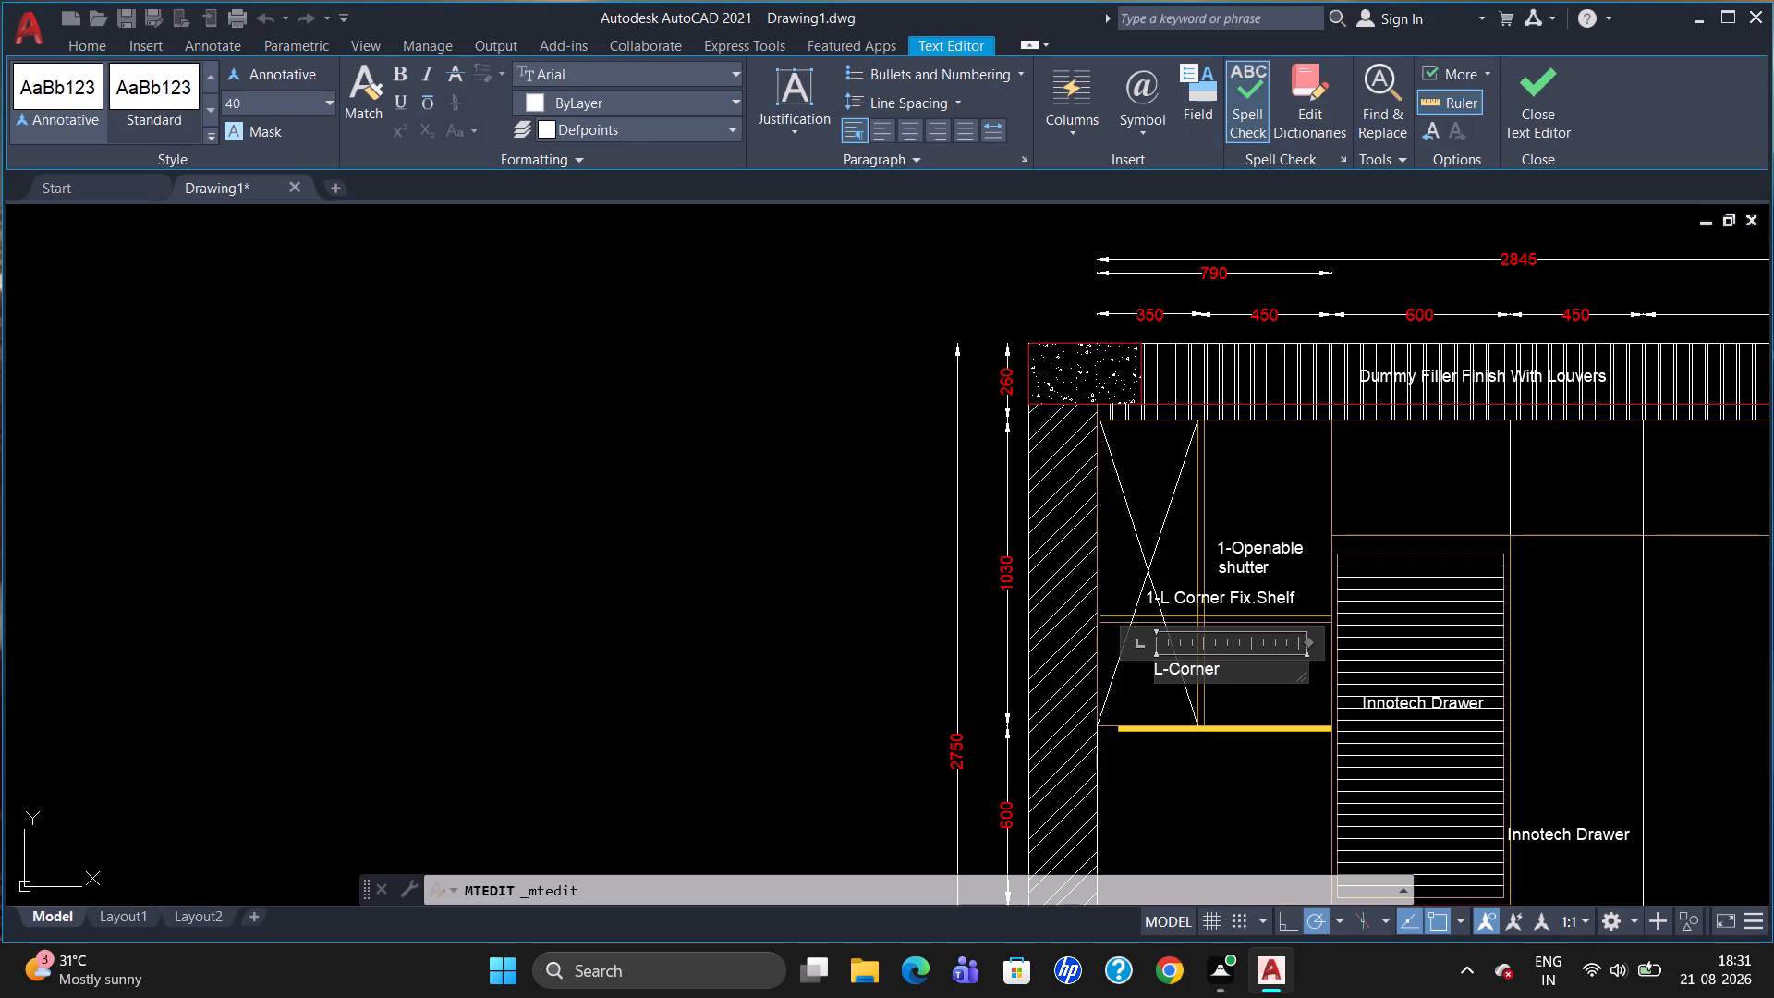
key(u)
text(nit)
click(1263, 797)
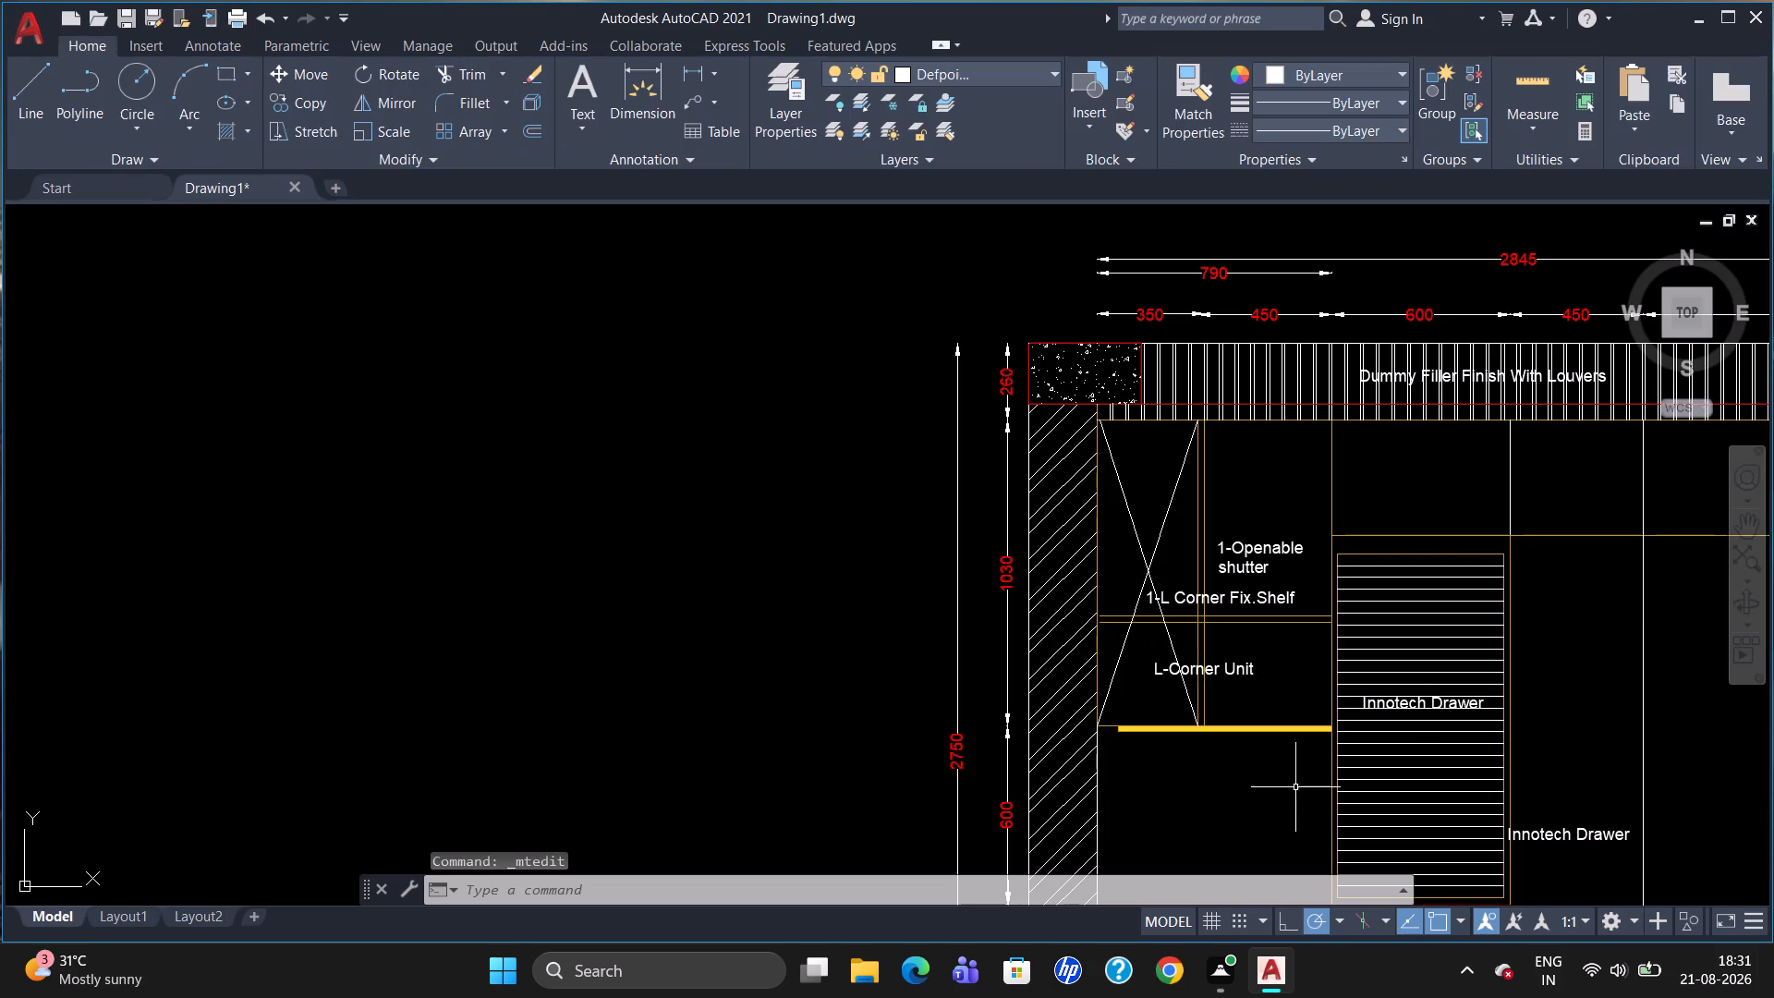
Change the slatted panel's label to "Roller Shutter" with "2-Loose Shelves" on a second line.
double_click(1417, 705)
click(1490, 701)
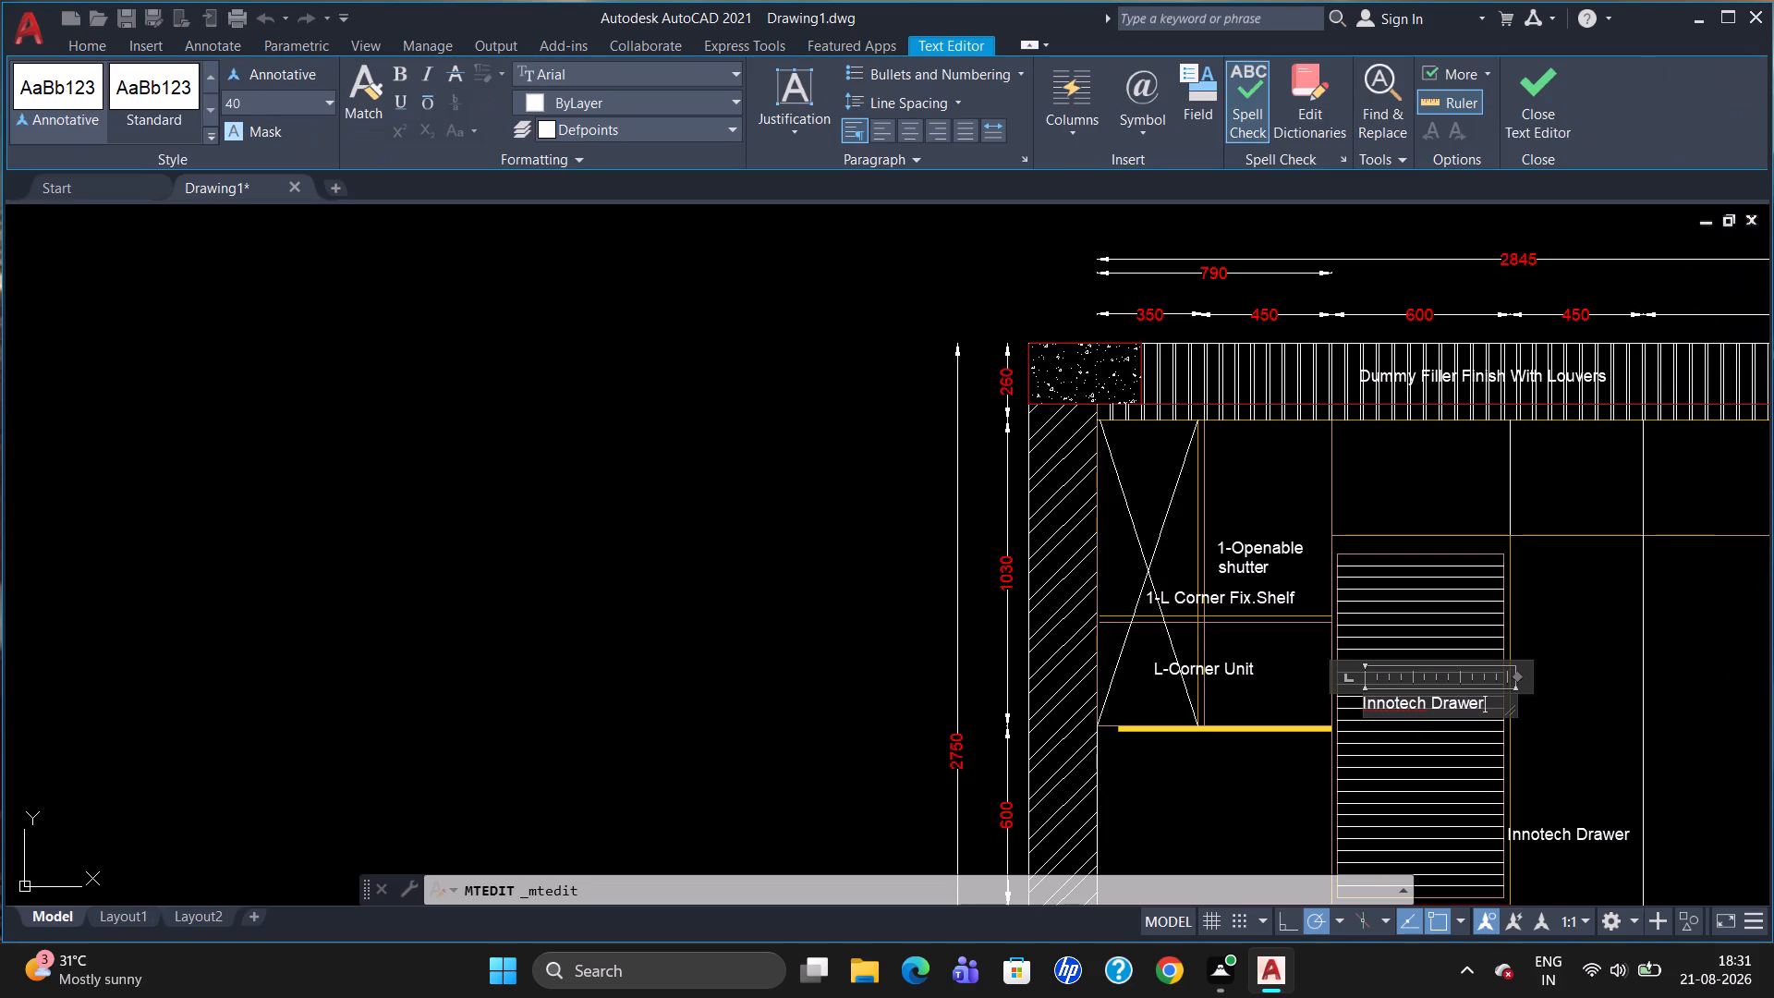
key(BackSpace)
key(BackSpace)
key(BackSpace)
key(BackSpace)
key(BackSpace)
key(BackSpace)
key(BackSpace)
key(BackSpace)
key(BackSpace)
key(BackSpace)
key(BackSpace)
key(BackSpace)
key(BackSpace)
key(BackSpace)
key(BackSpace)
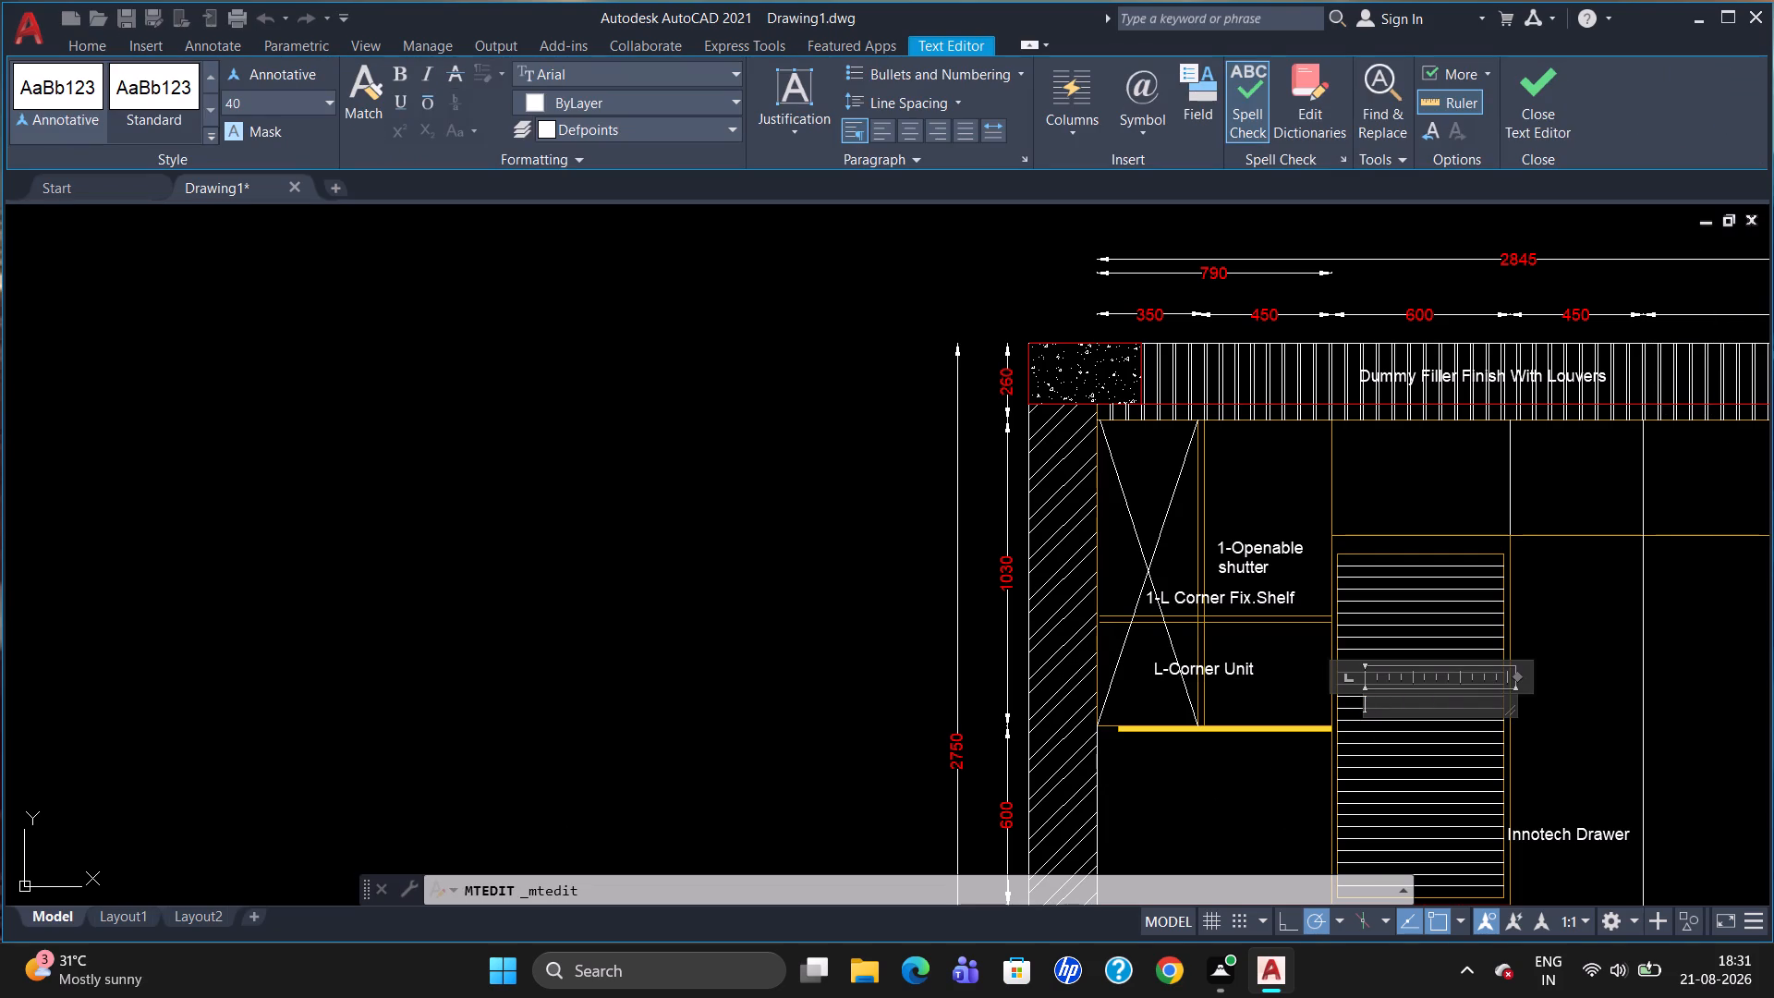
key(r)
text(oller)
key(space)
key(s)
text(hutter)
key(Return)
text(2-)
key(l)
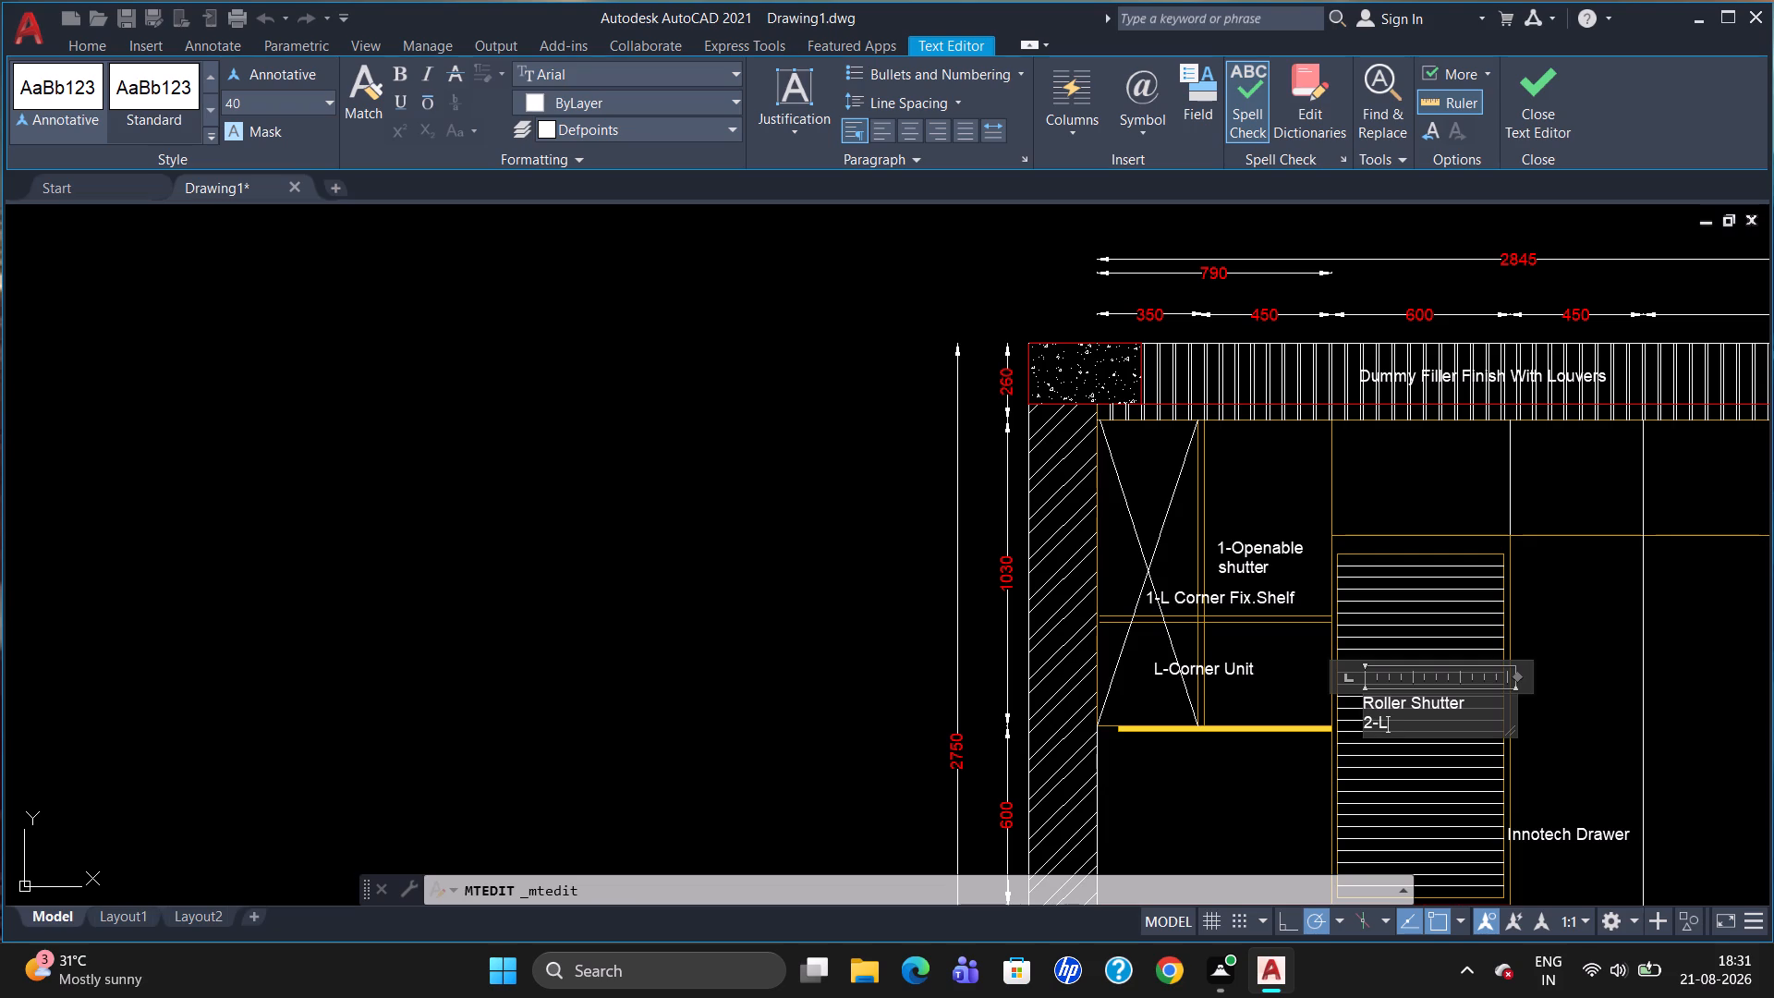
text(oose)
key(space)
key(s)
text(he)
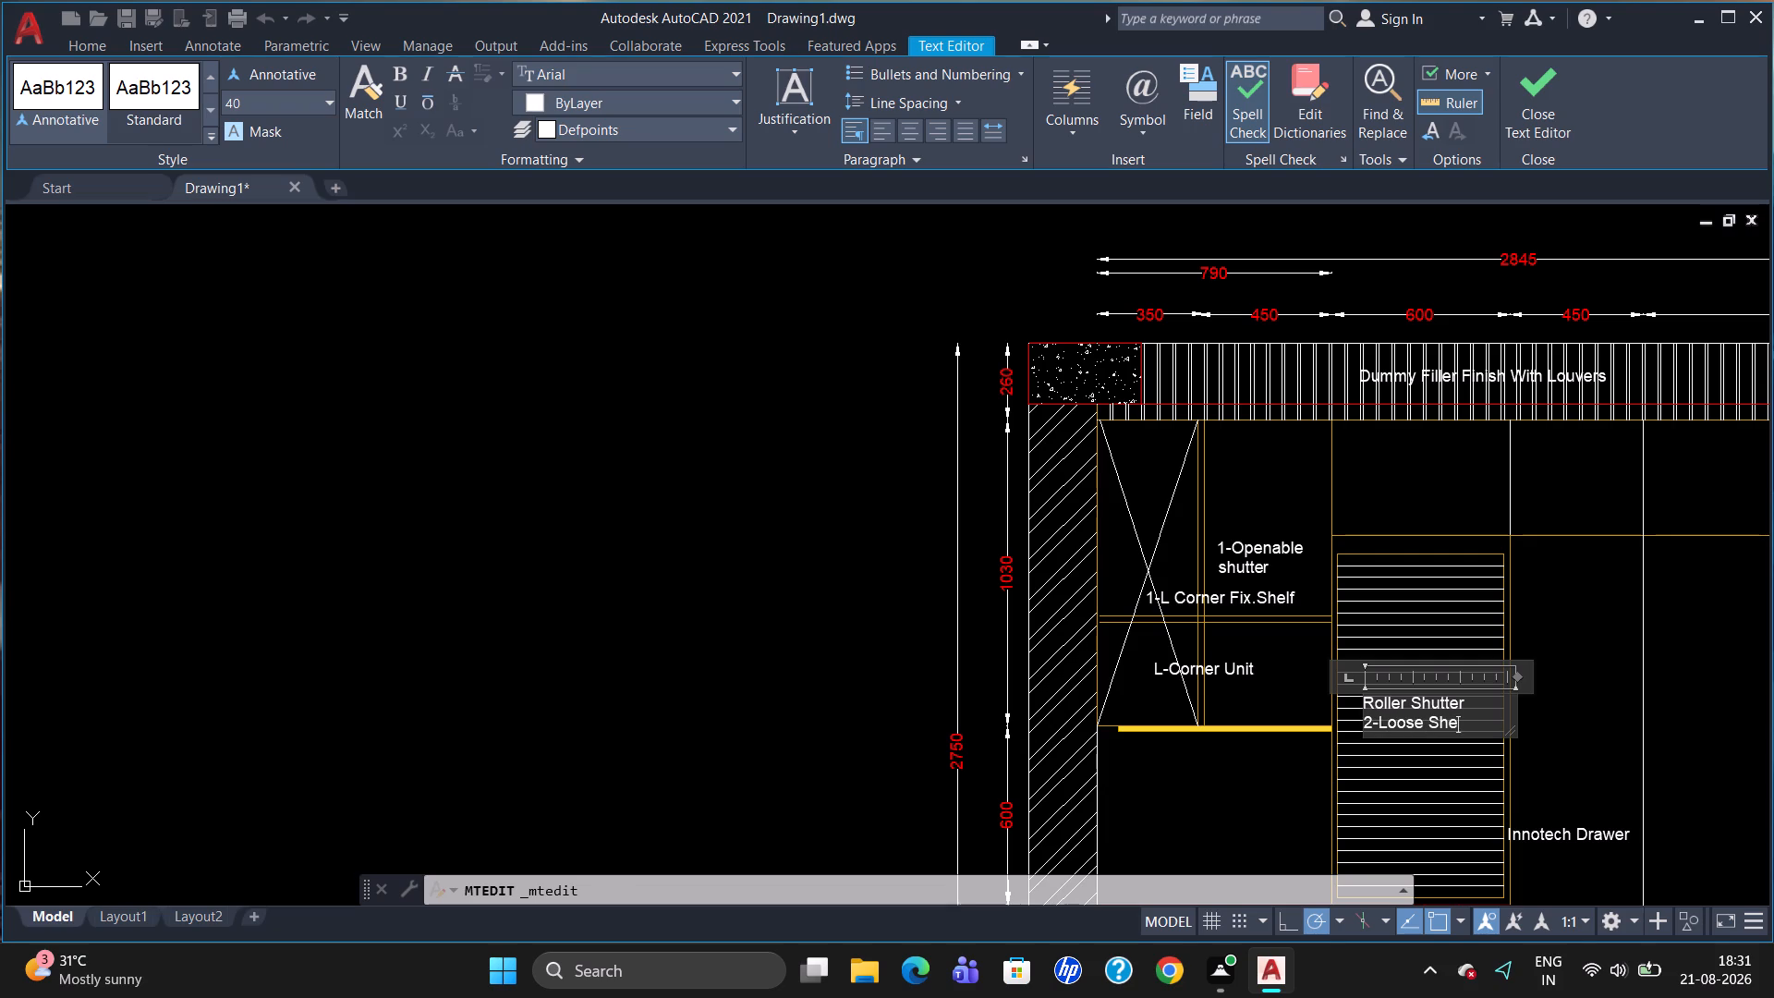
text(lves)
click(1306, 814)
Change the "Innotech Drawer" label beside the slatted panel to "1-Openable", "Shutter", "Tall Panty" and "Storage" on four lines.
scroll(1506, 705, down, 1)
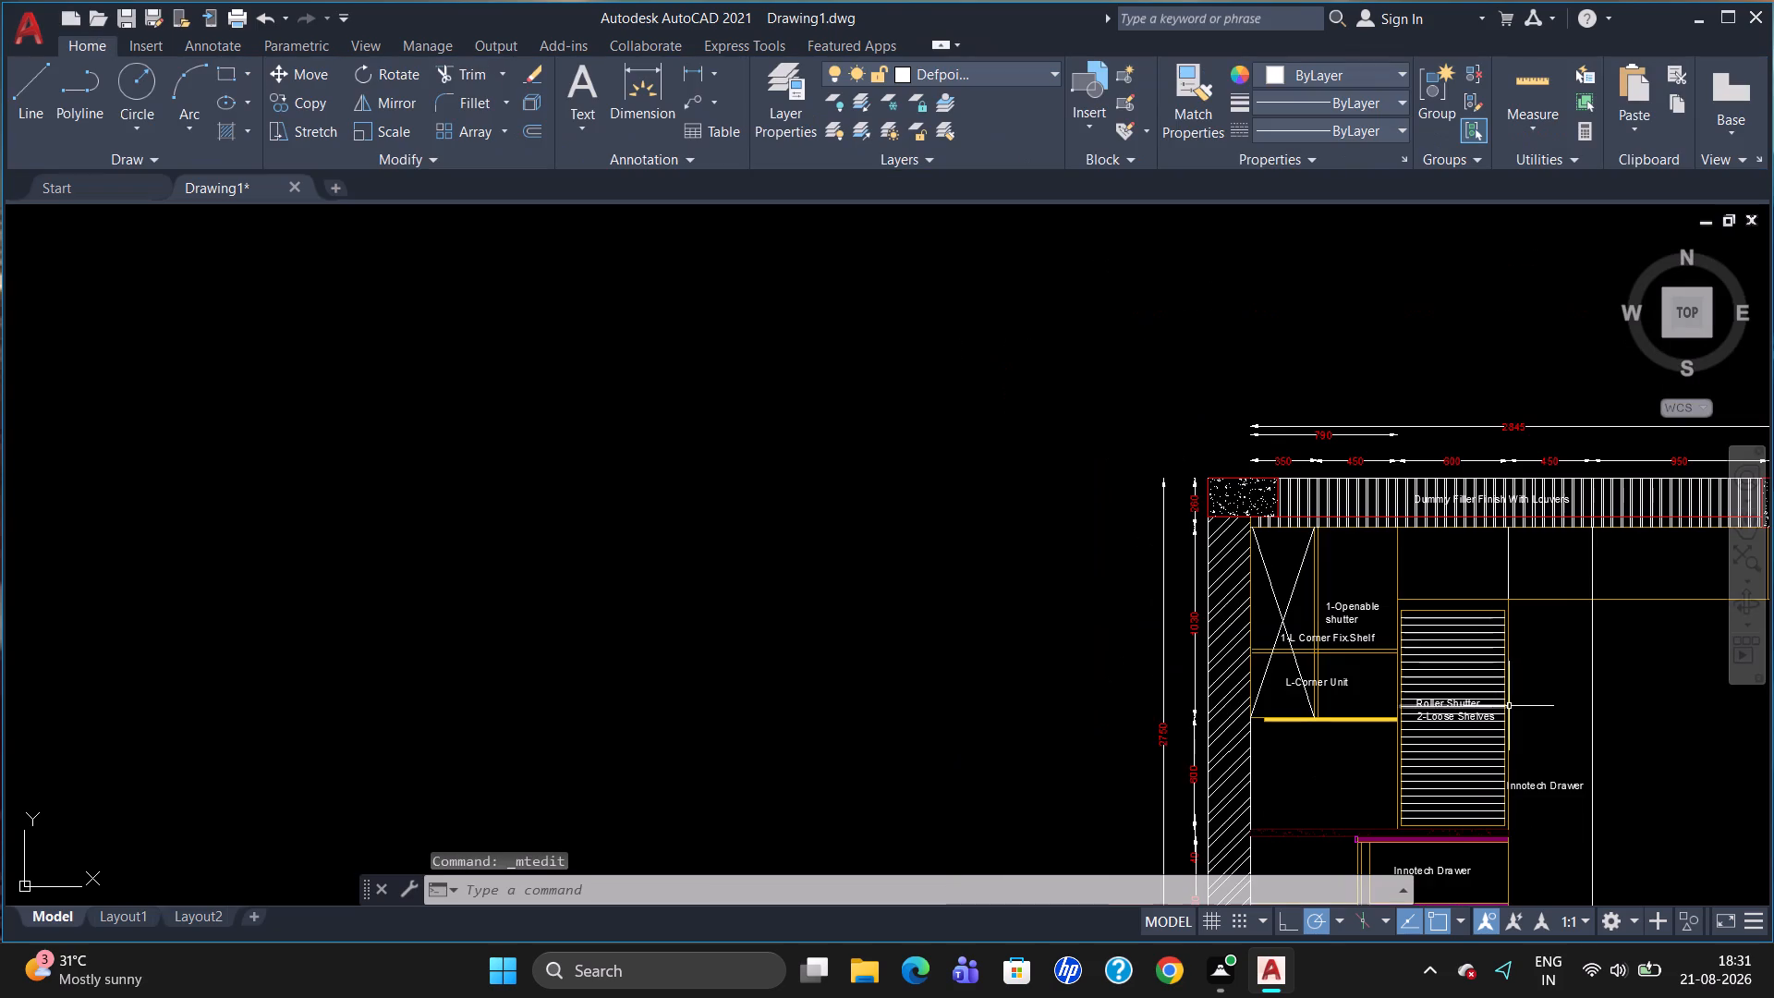
scroll(1588, 813, up, 2)
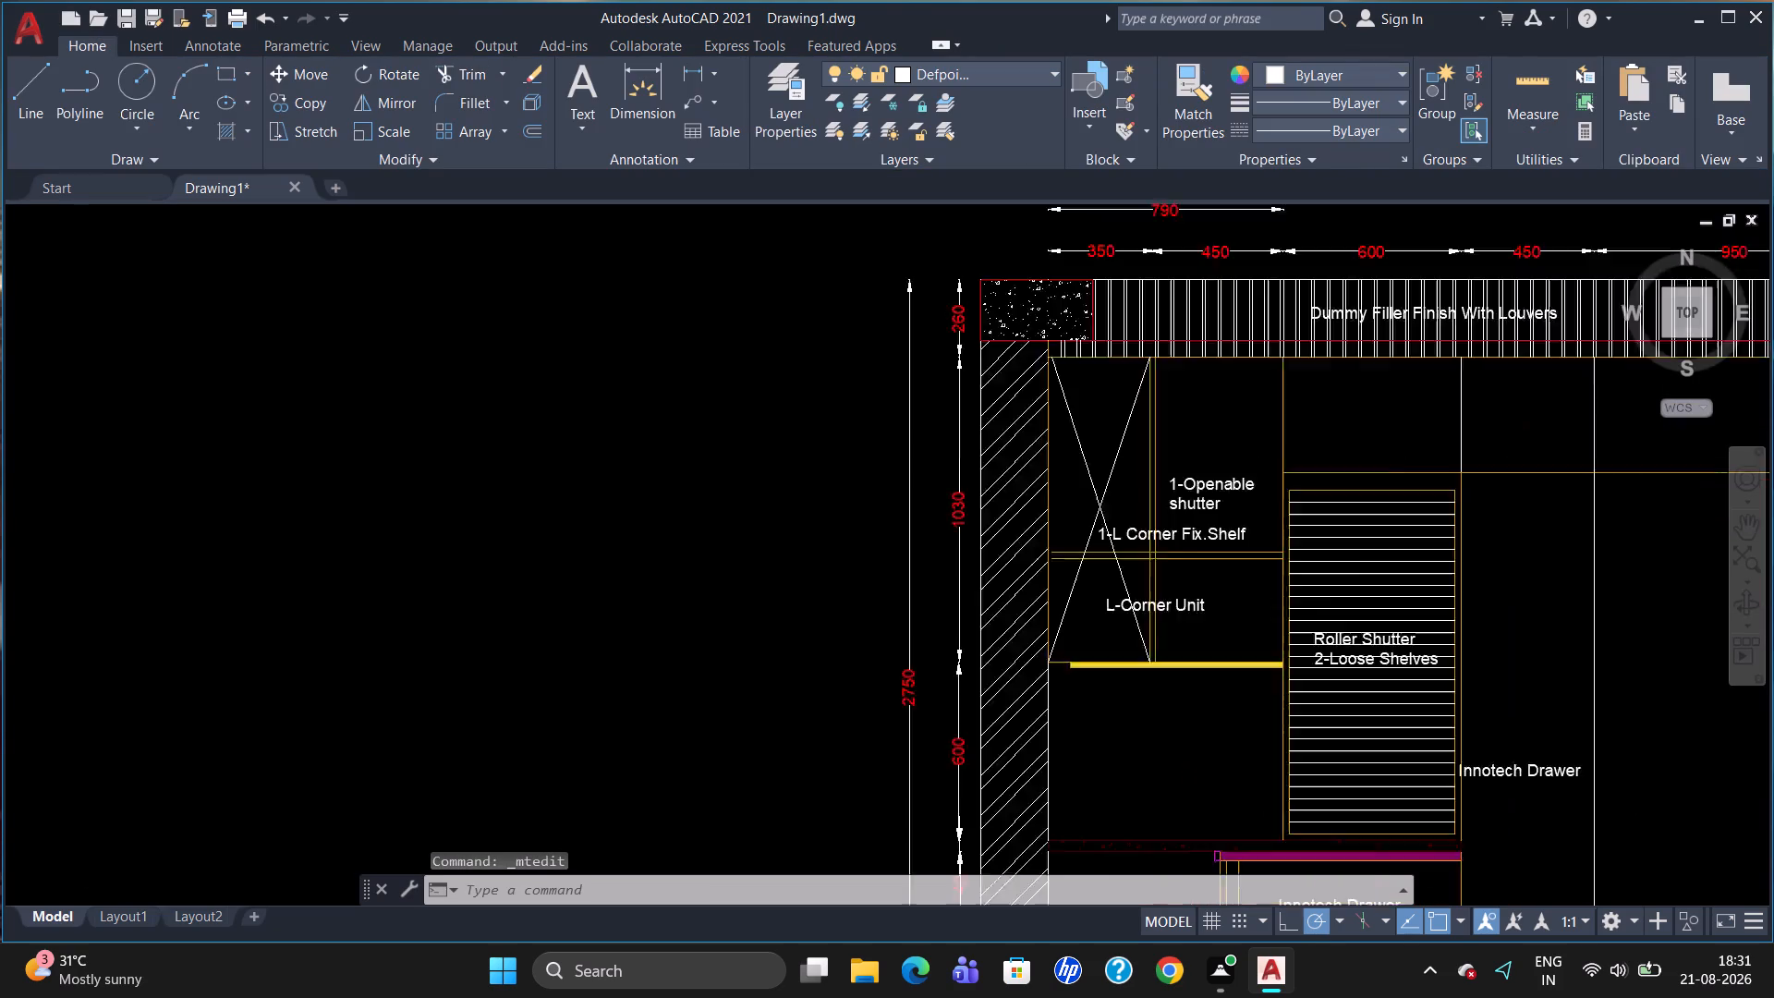
scroll(1583, 810, up, 1)
scroll(1500, 695, down, 2)
double_click(1500, 702)
drag(1537, 701, 1380, 724)
key(Delete)
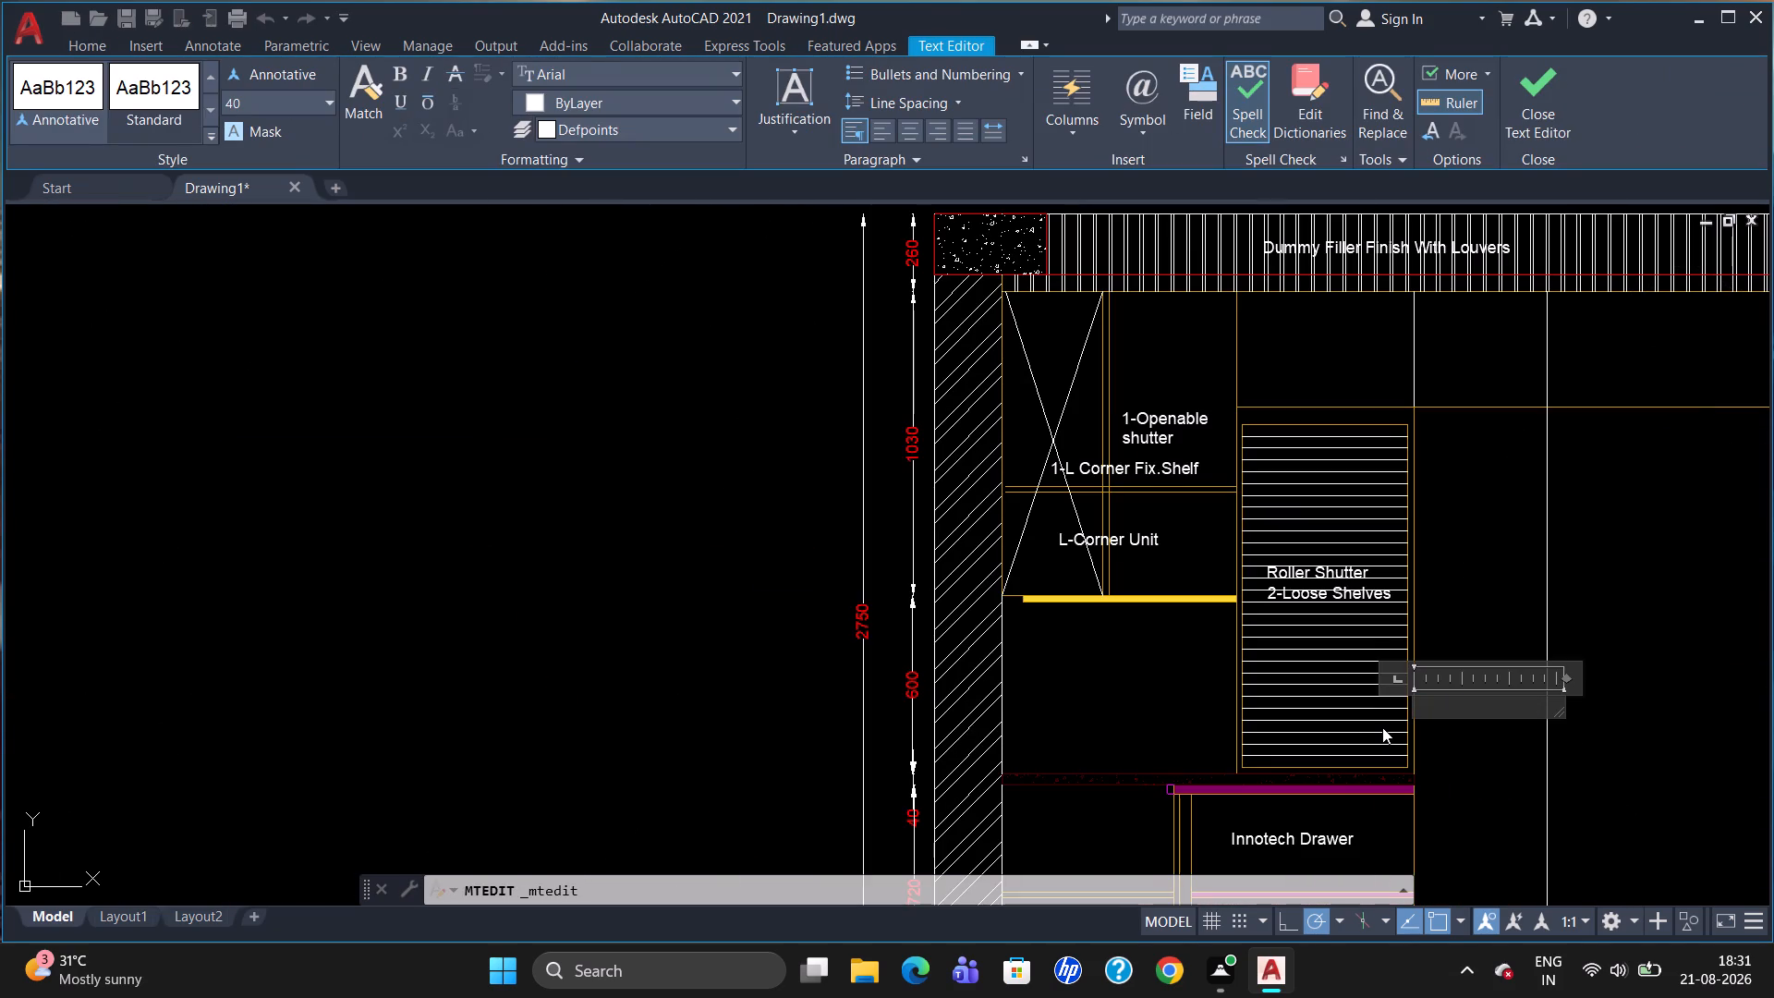
text(1-)
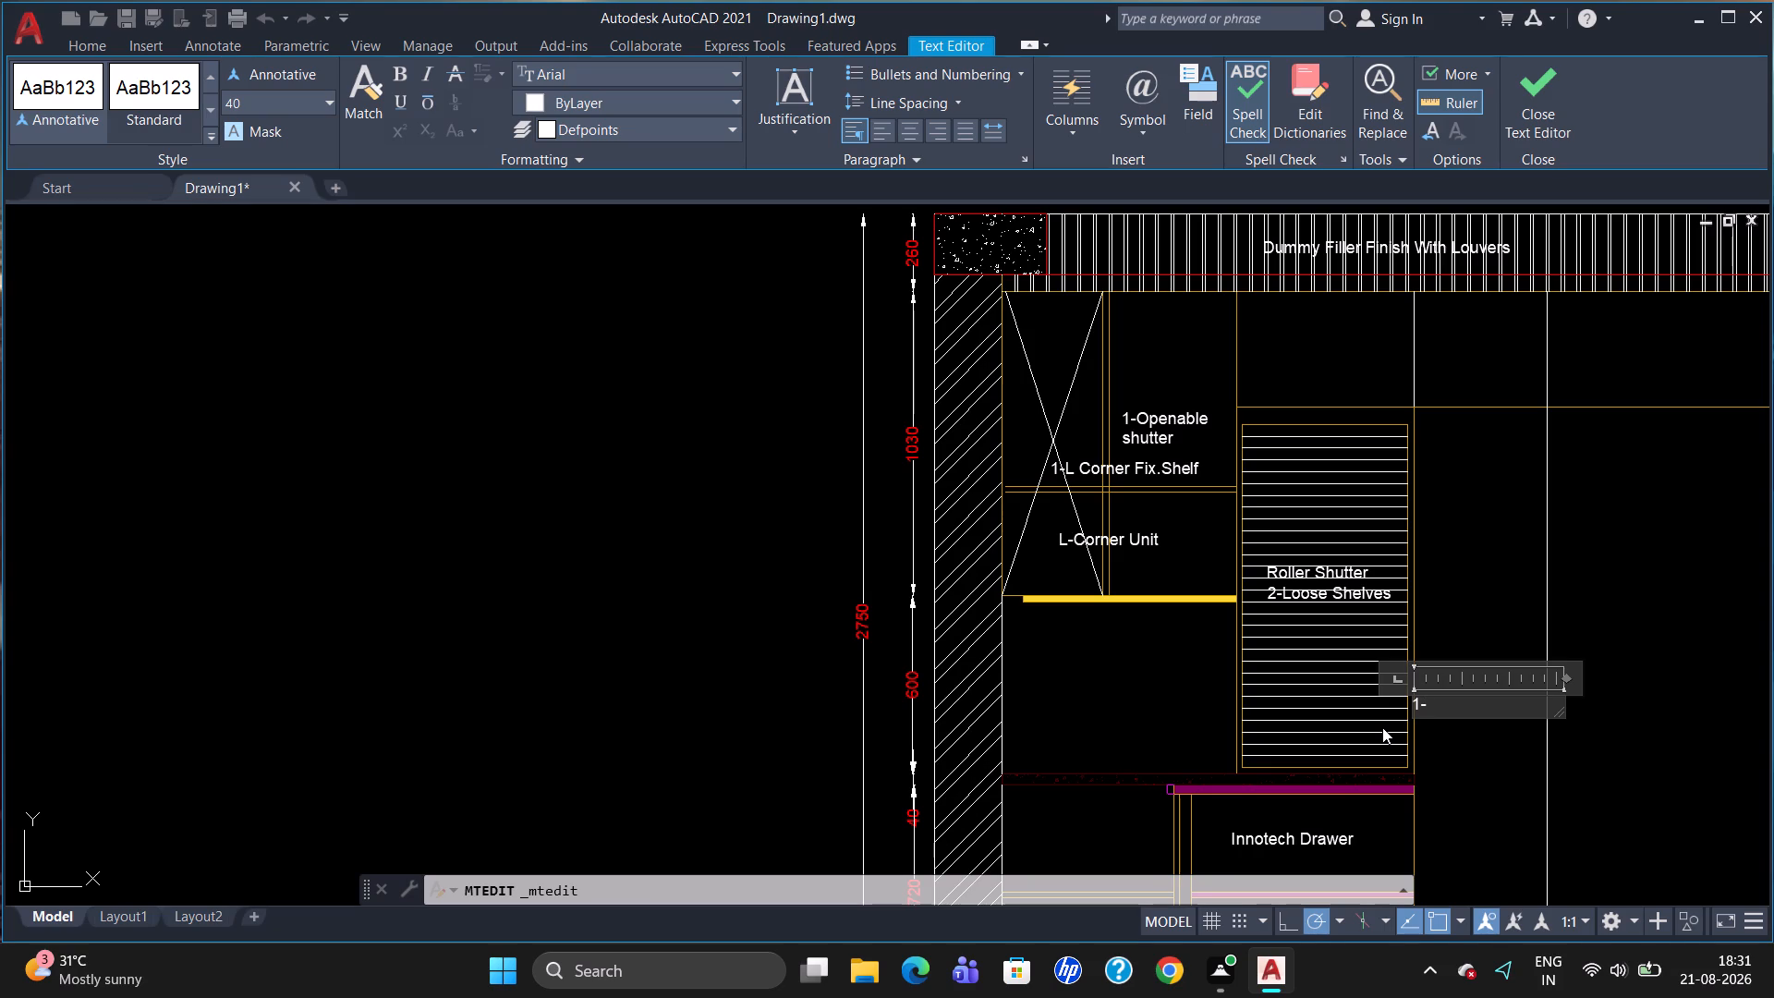
key(o)
text(peb)
key(BackSpace)
text(nable)
key(space)
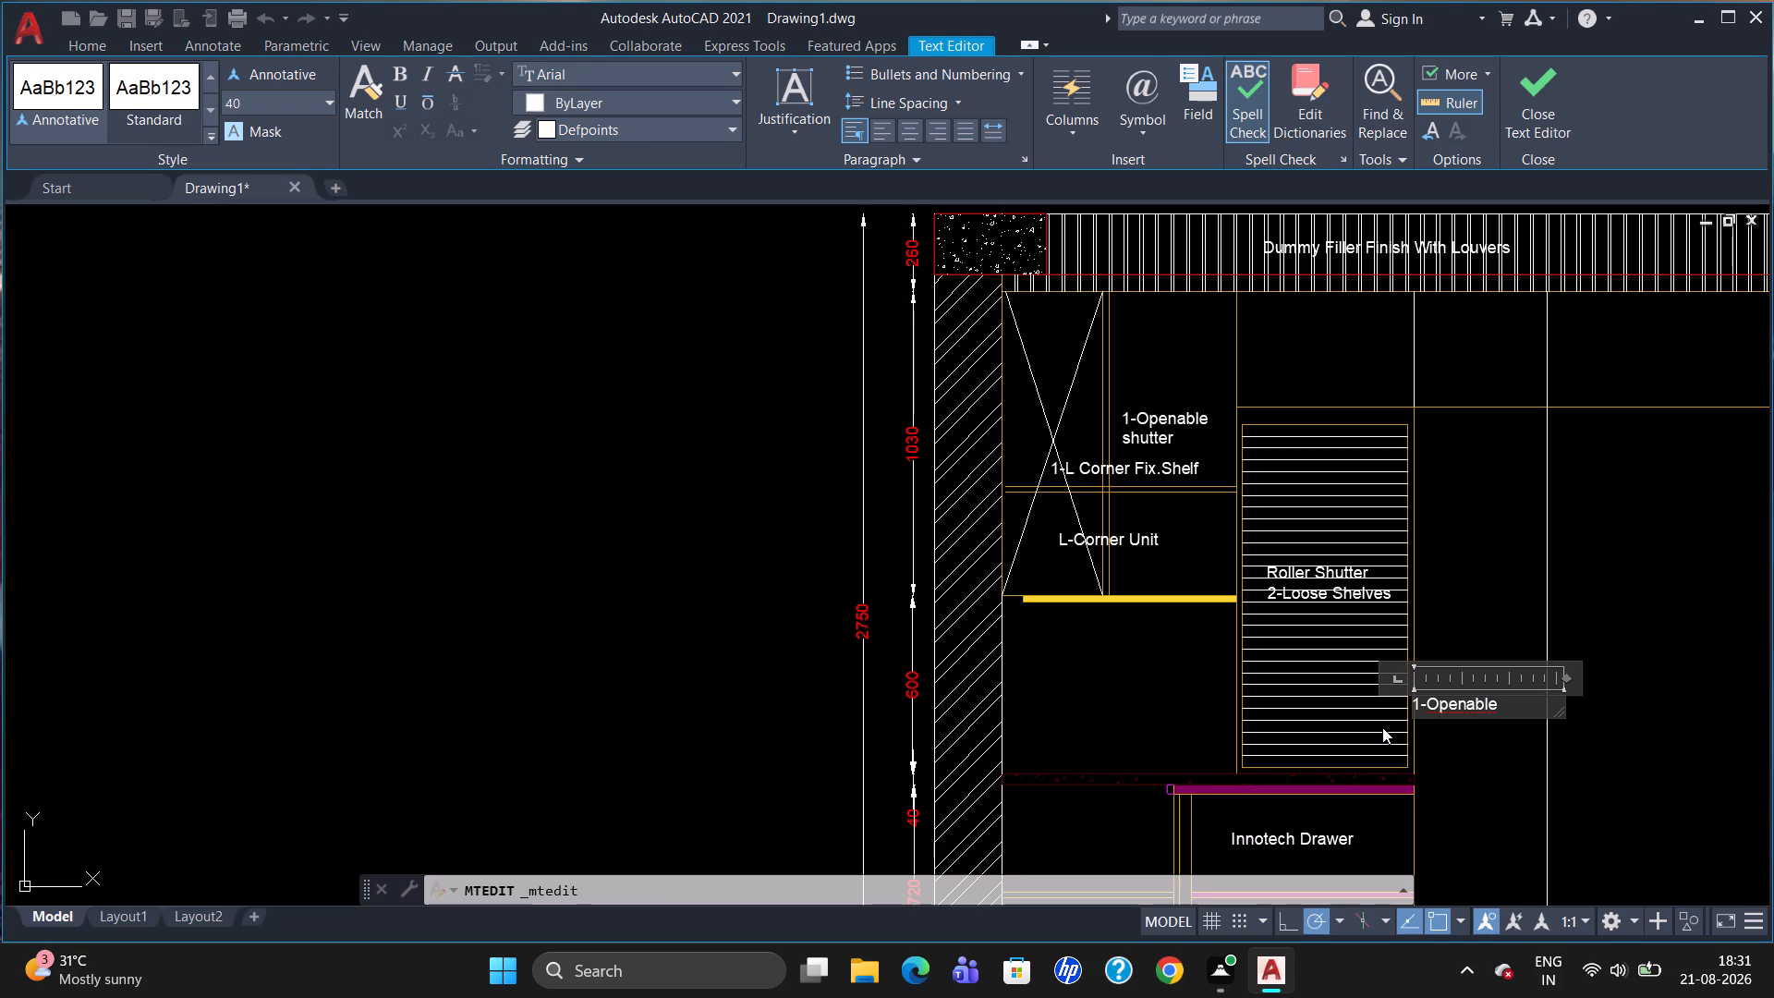
key(BackSpace)
key(Return)
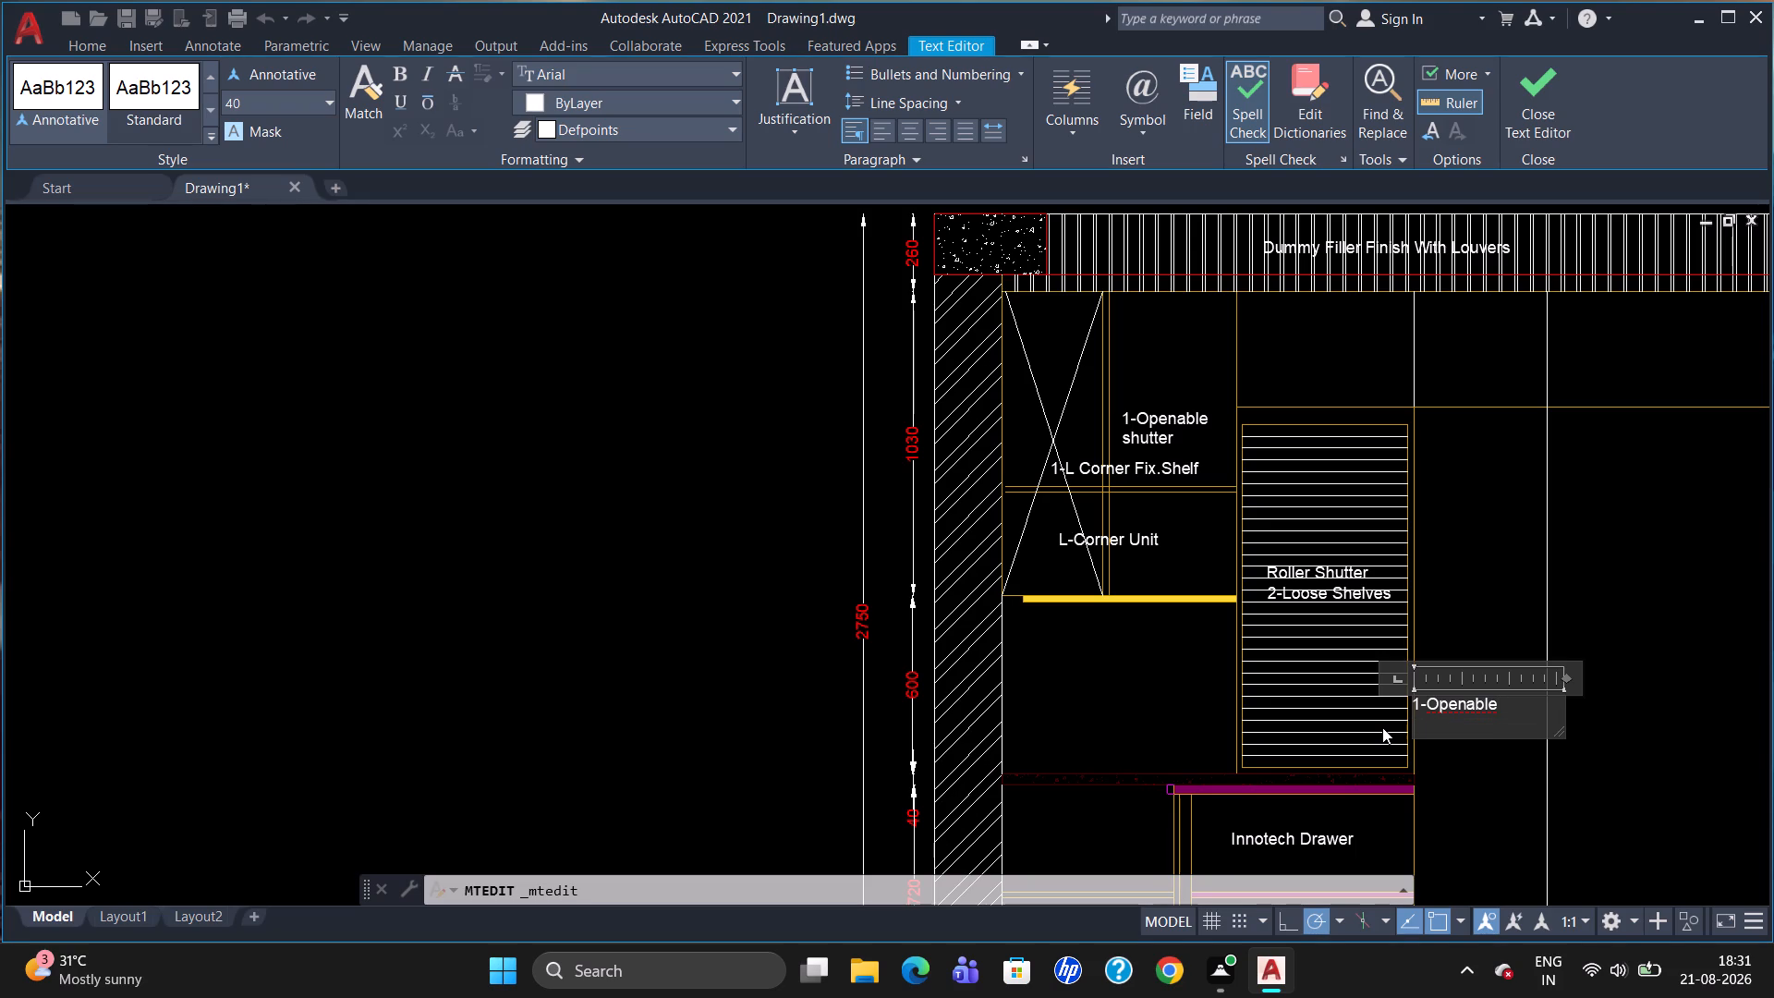
key(s)
text(hutter)
key(Return)
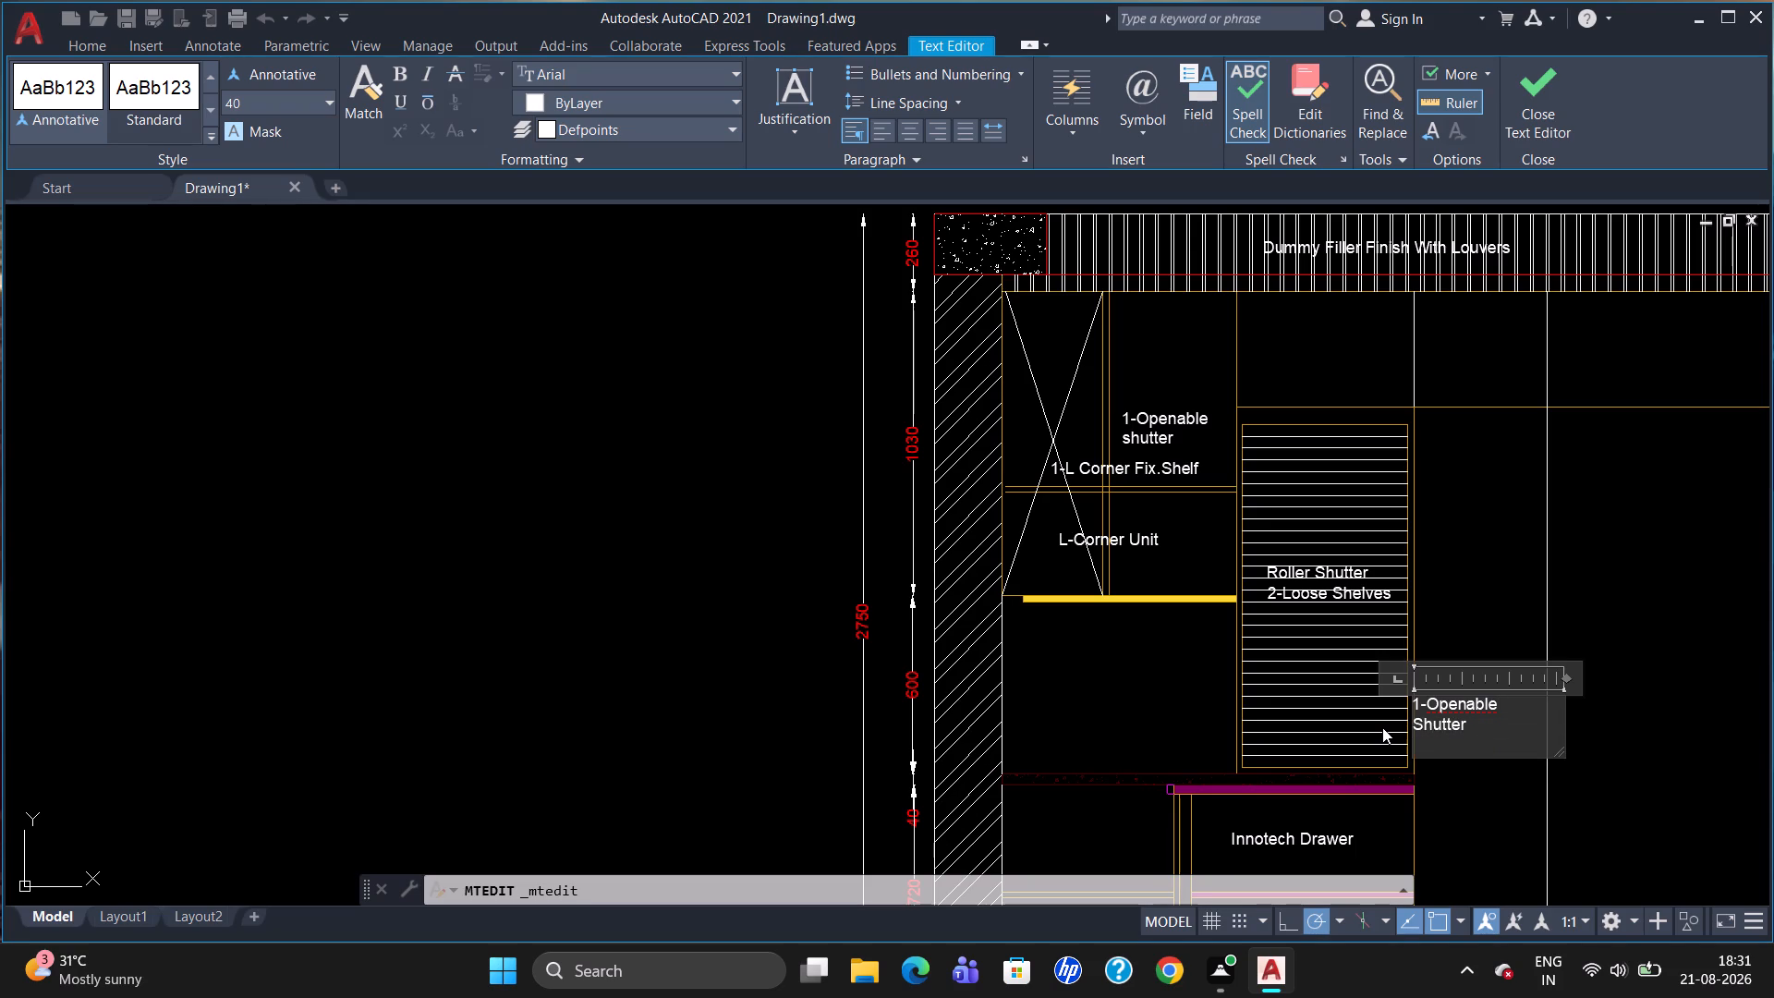
key(t)
text(all)
key(space)
key(p)
key(Return)
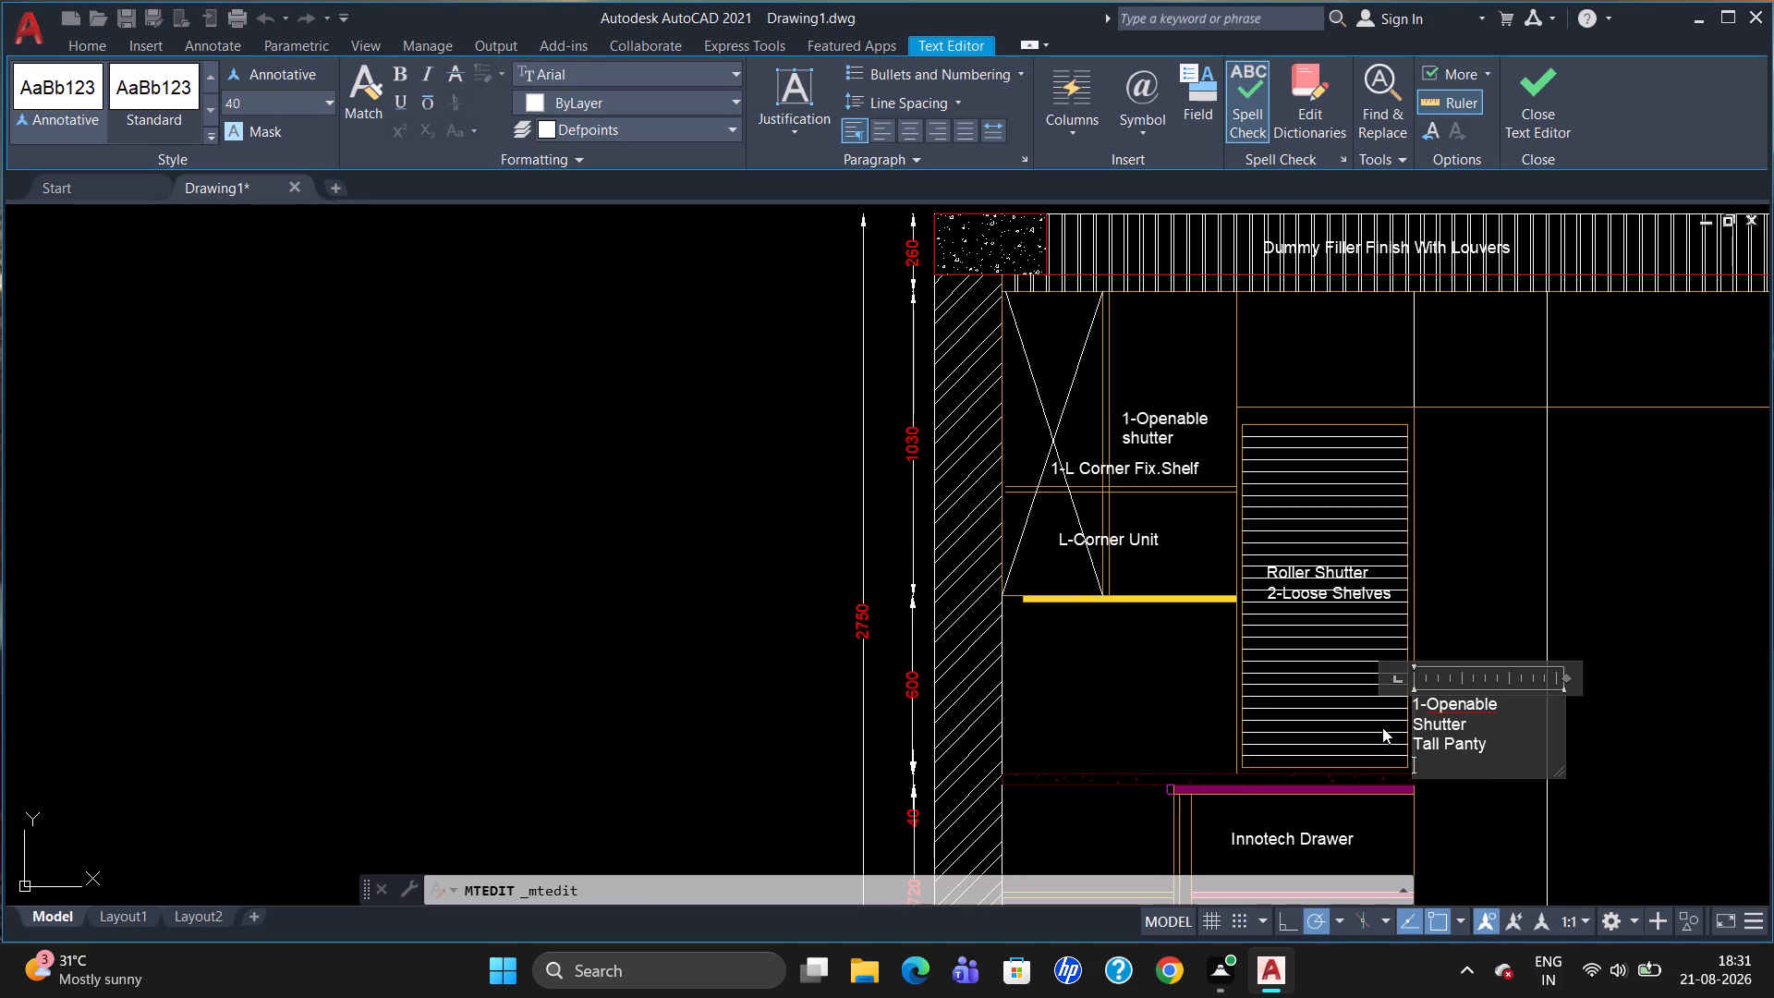
key(s)
text(torage)
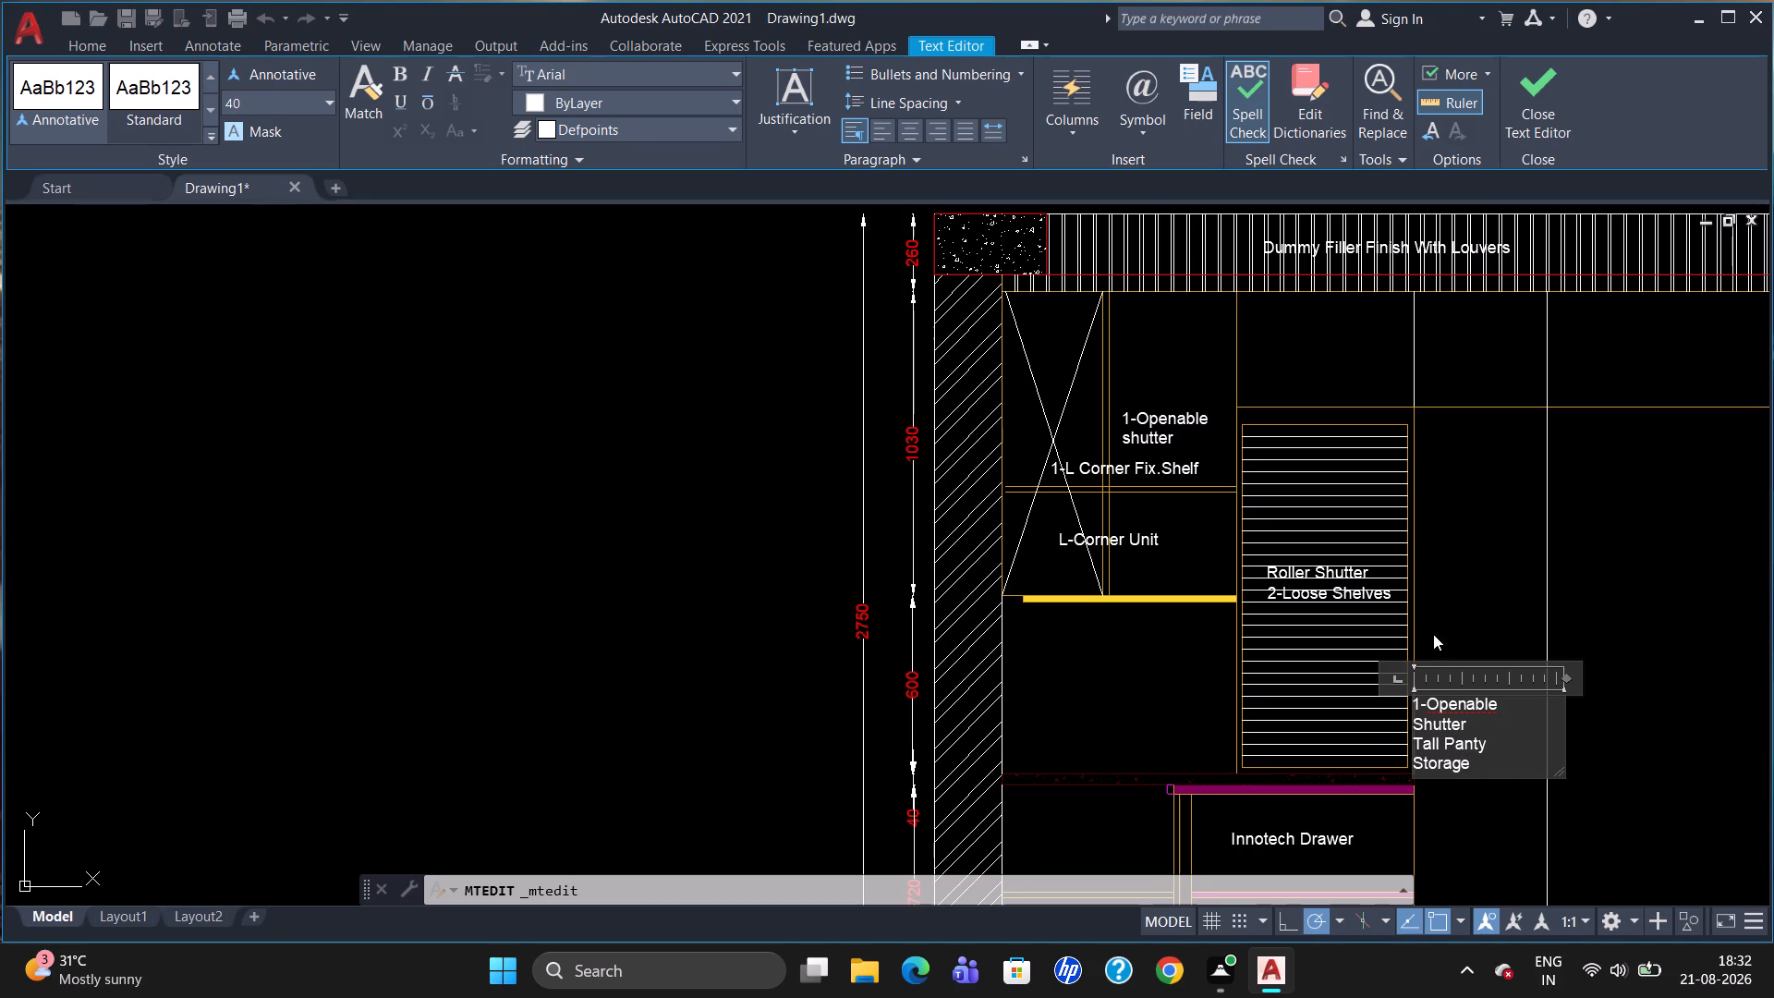
click(1440, 627)
Move the four-line tall storage label slightly away from the slatted panel's edge, into the tall unit.
click(1439, 712)
click(1416, 702)
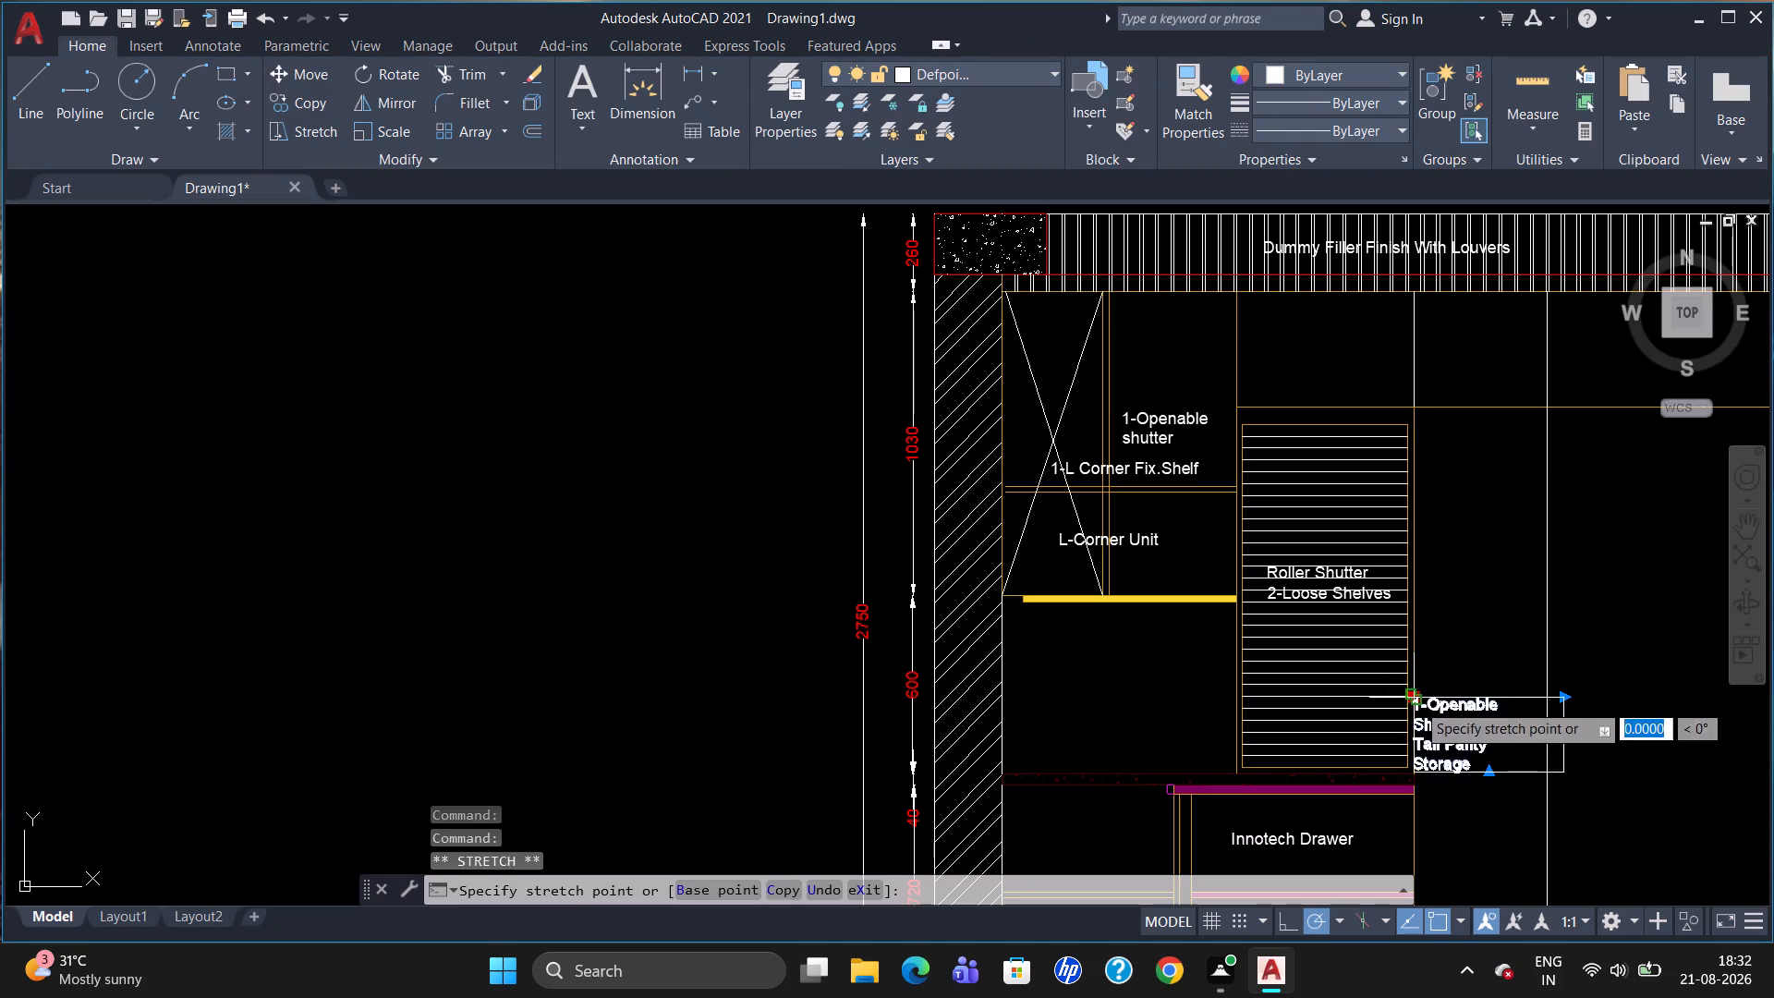
click(1432, 701)
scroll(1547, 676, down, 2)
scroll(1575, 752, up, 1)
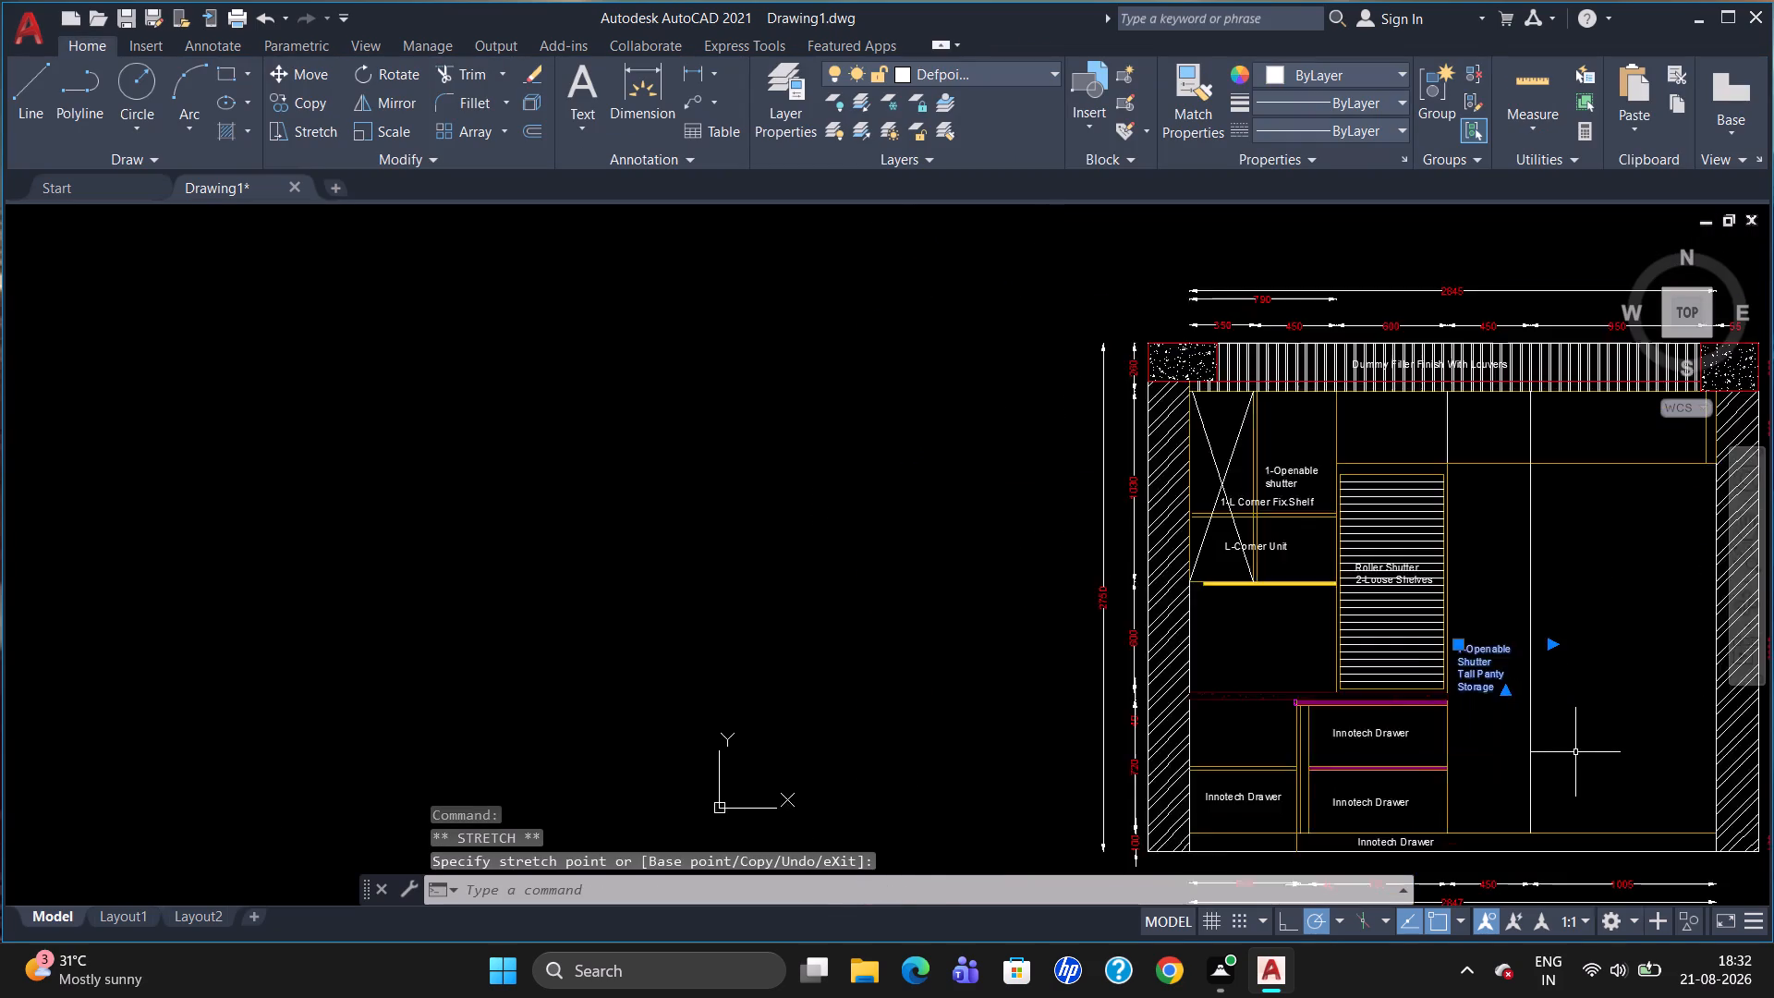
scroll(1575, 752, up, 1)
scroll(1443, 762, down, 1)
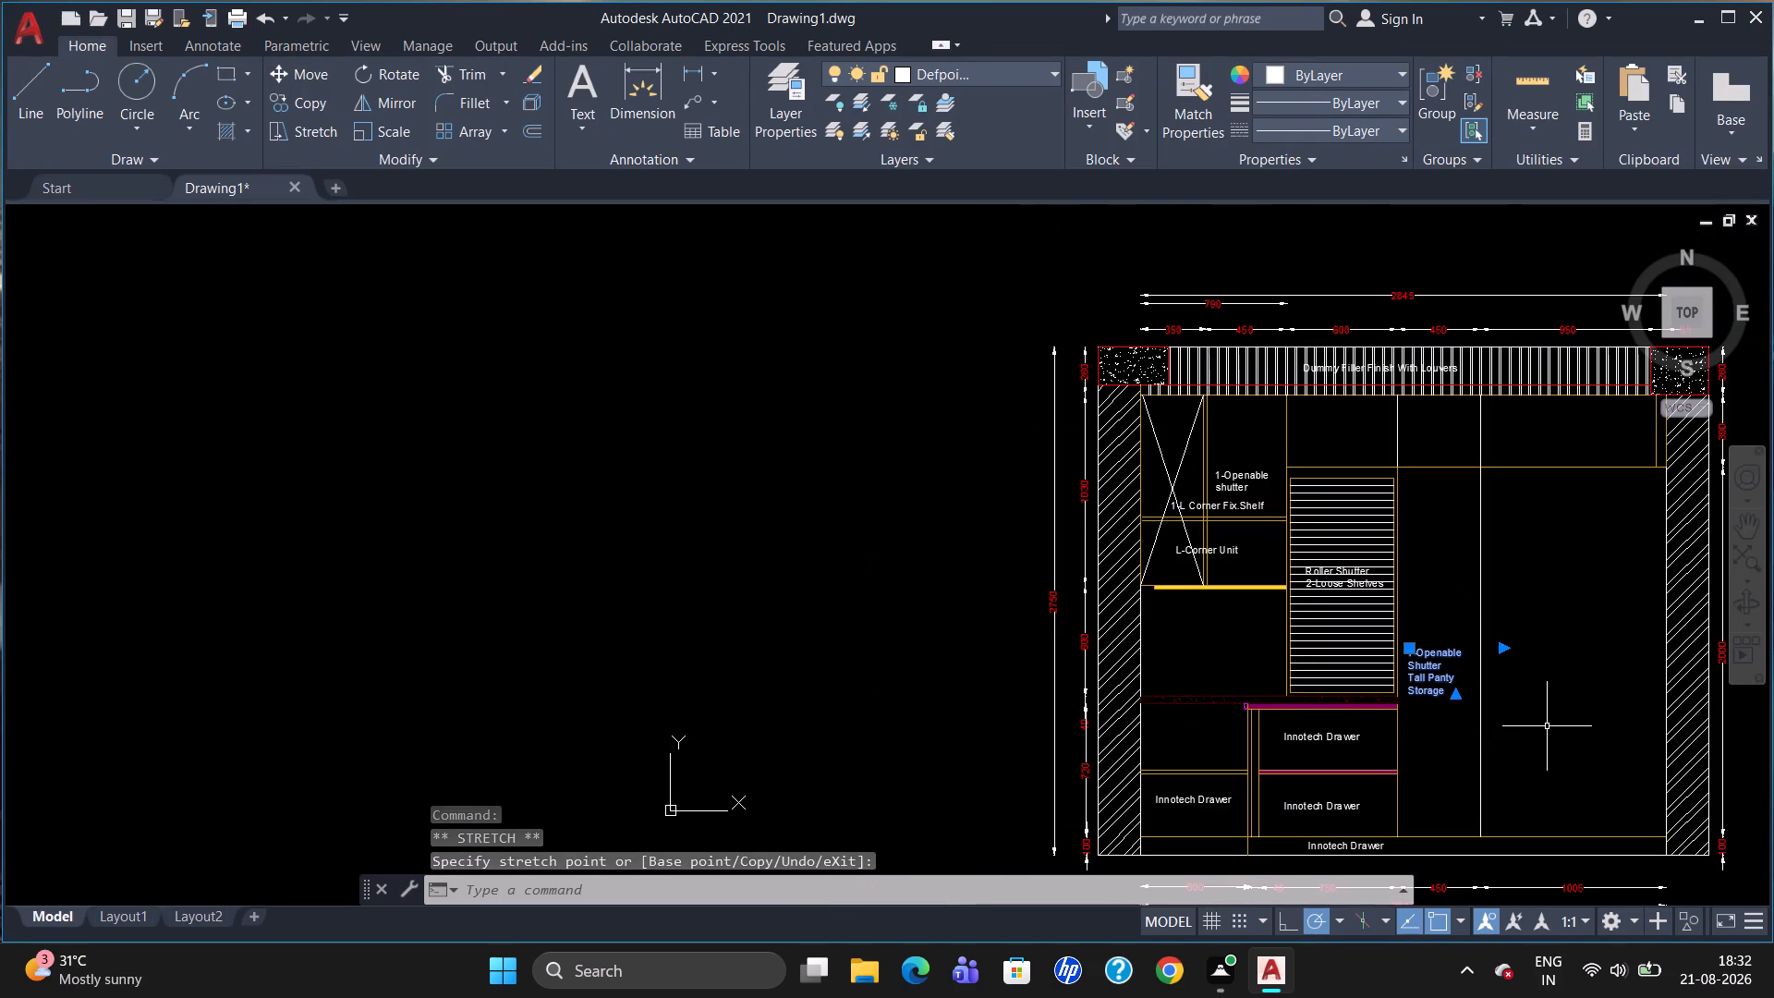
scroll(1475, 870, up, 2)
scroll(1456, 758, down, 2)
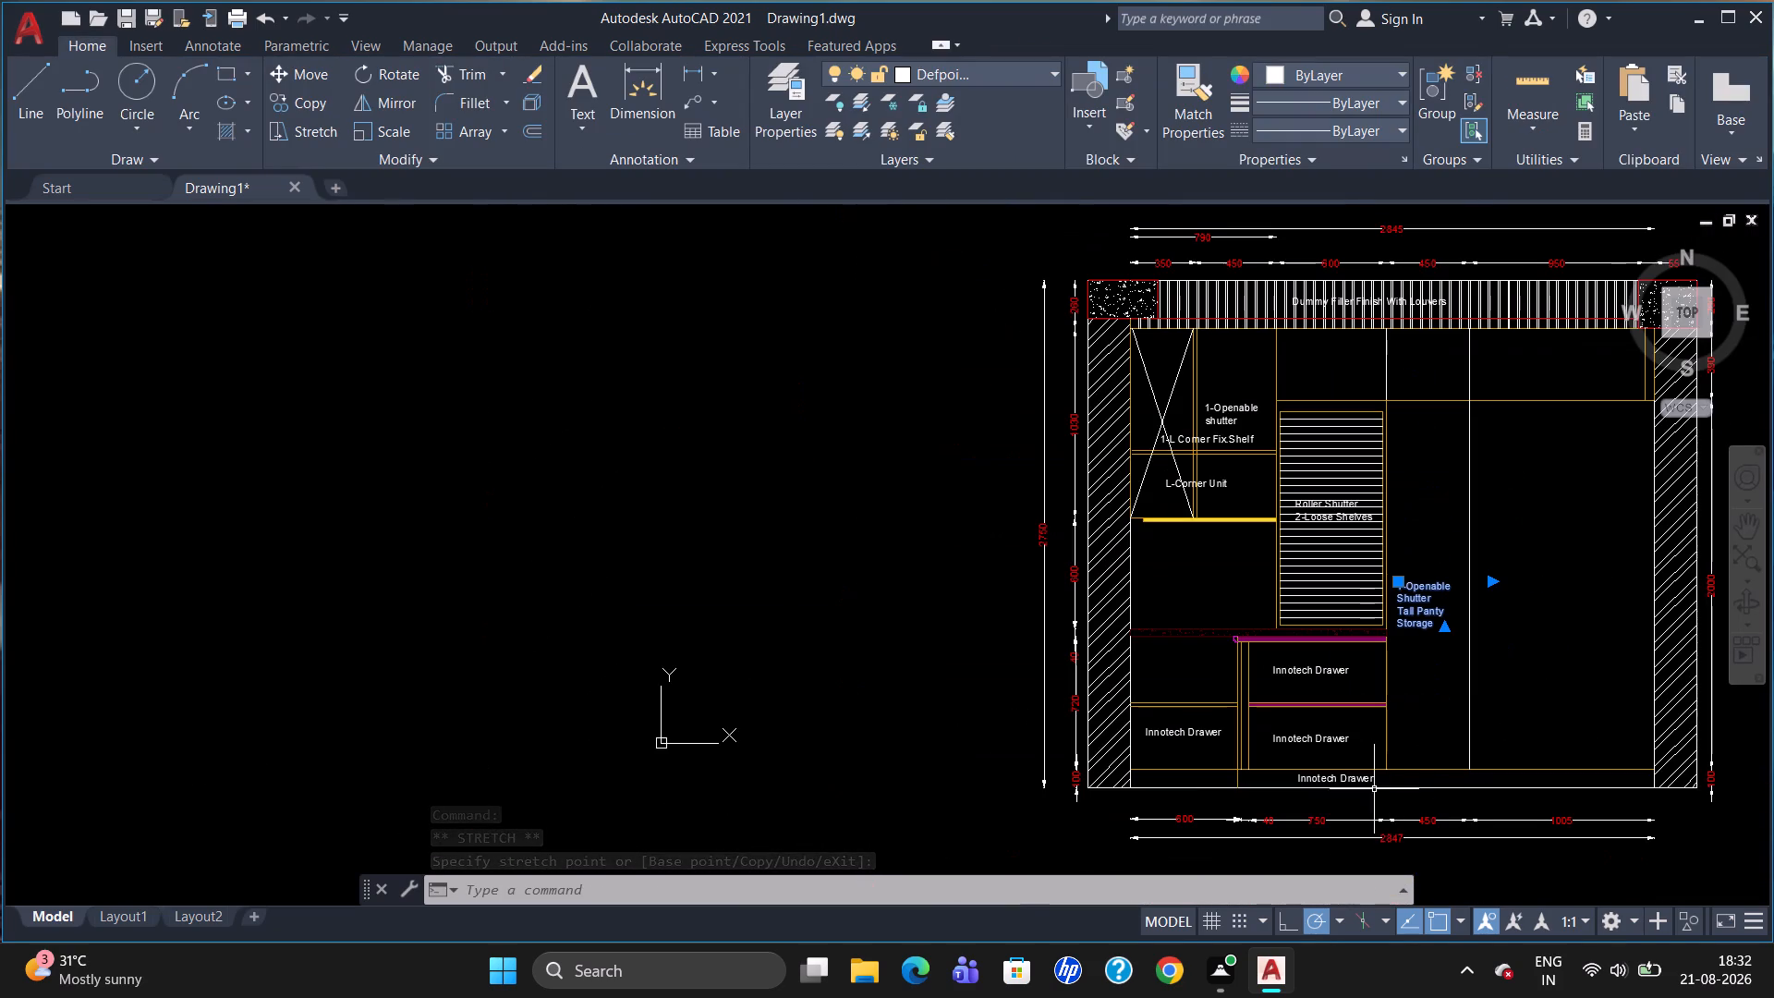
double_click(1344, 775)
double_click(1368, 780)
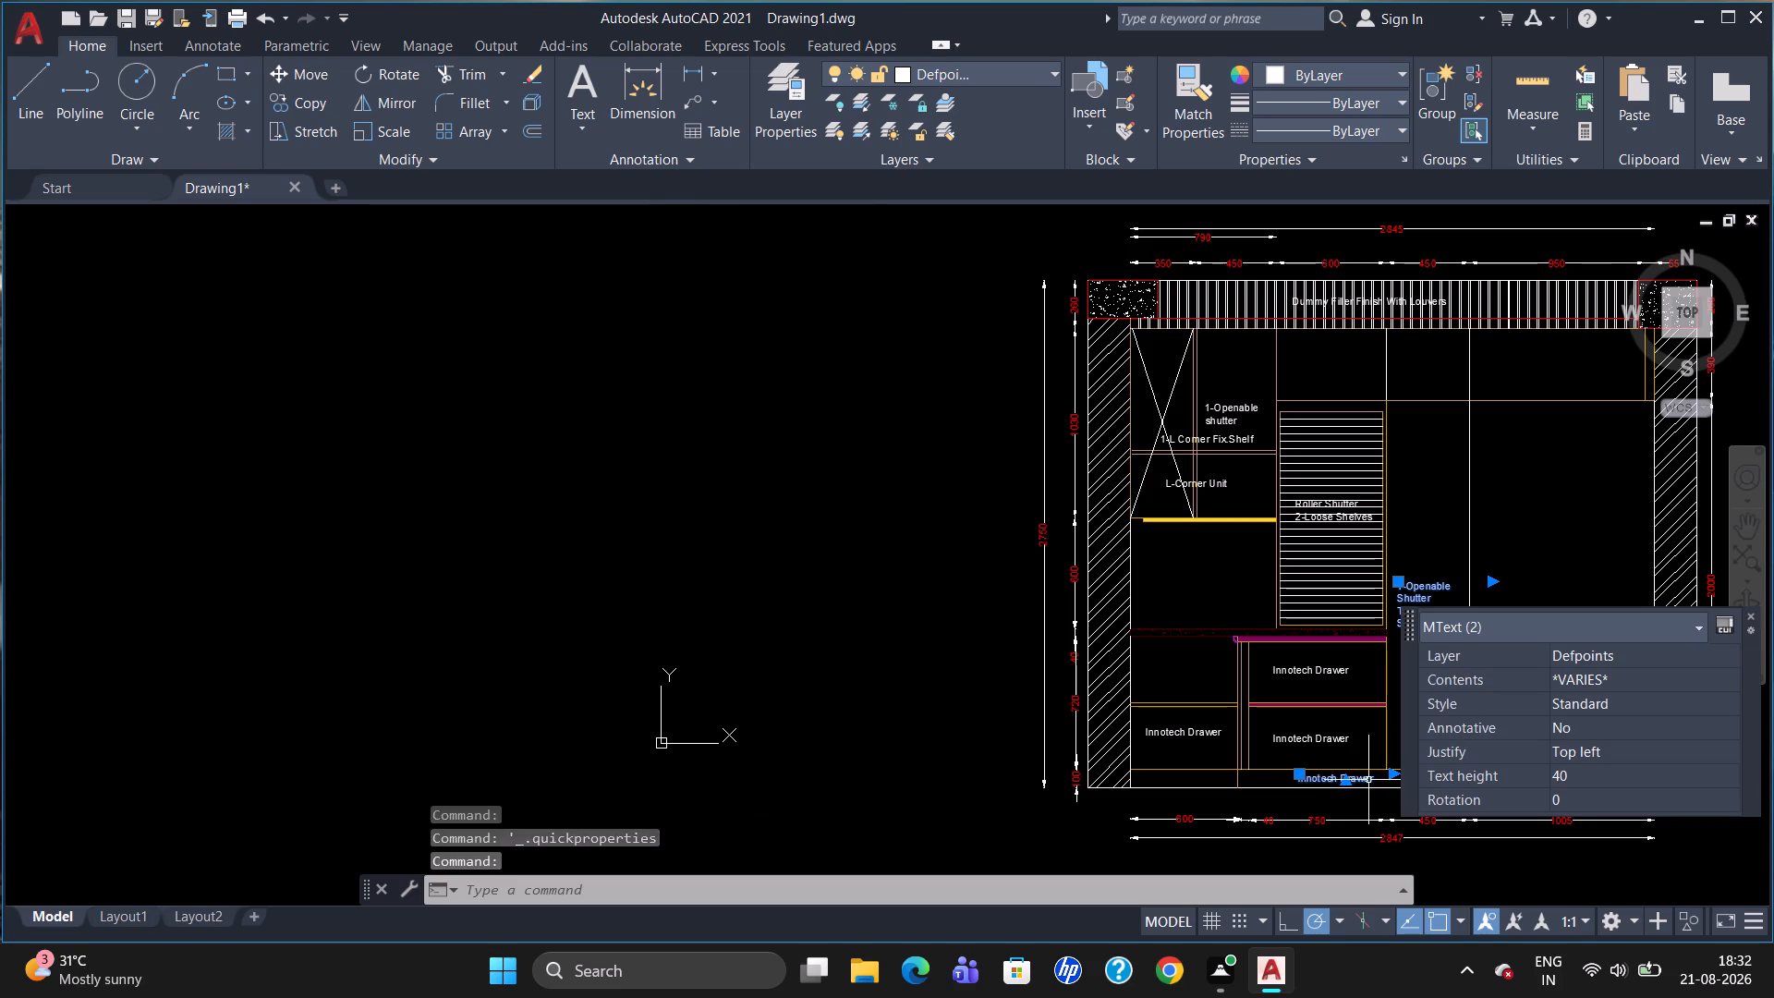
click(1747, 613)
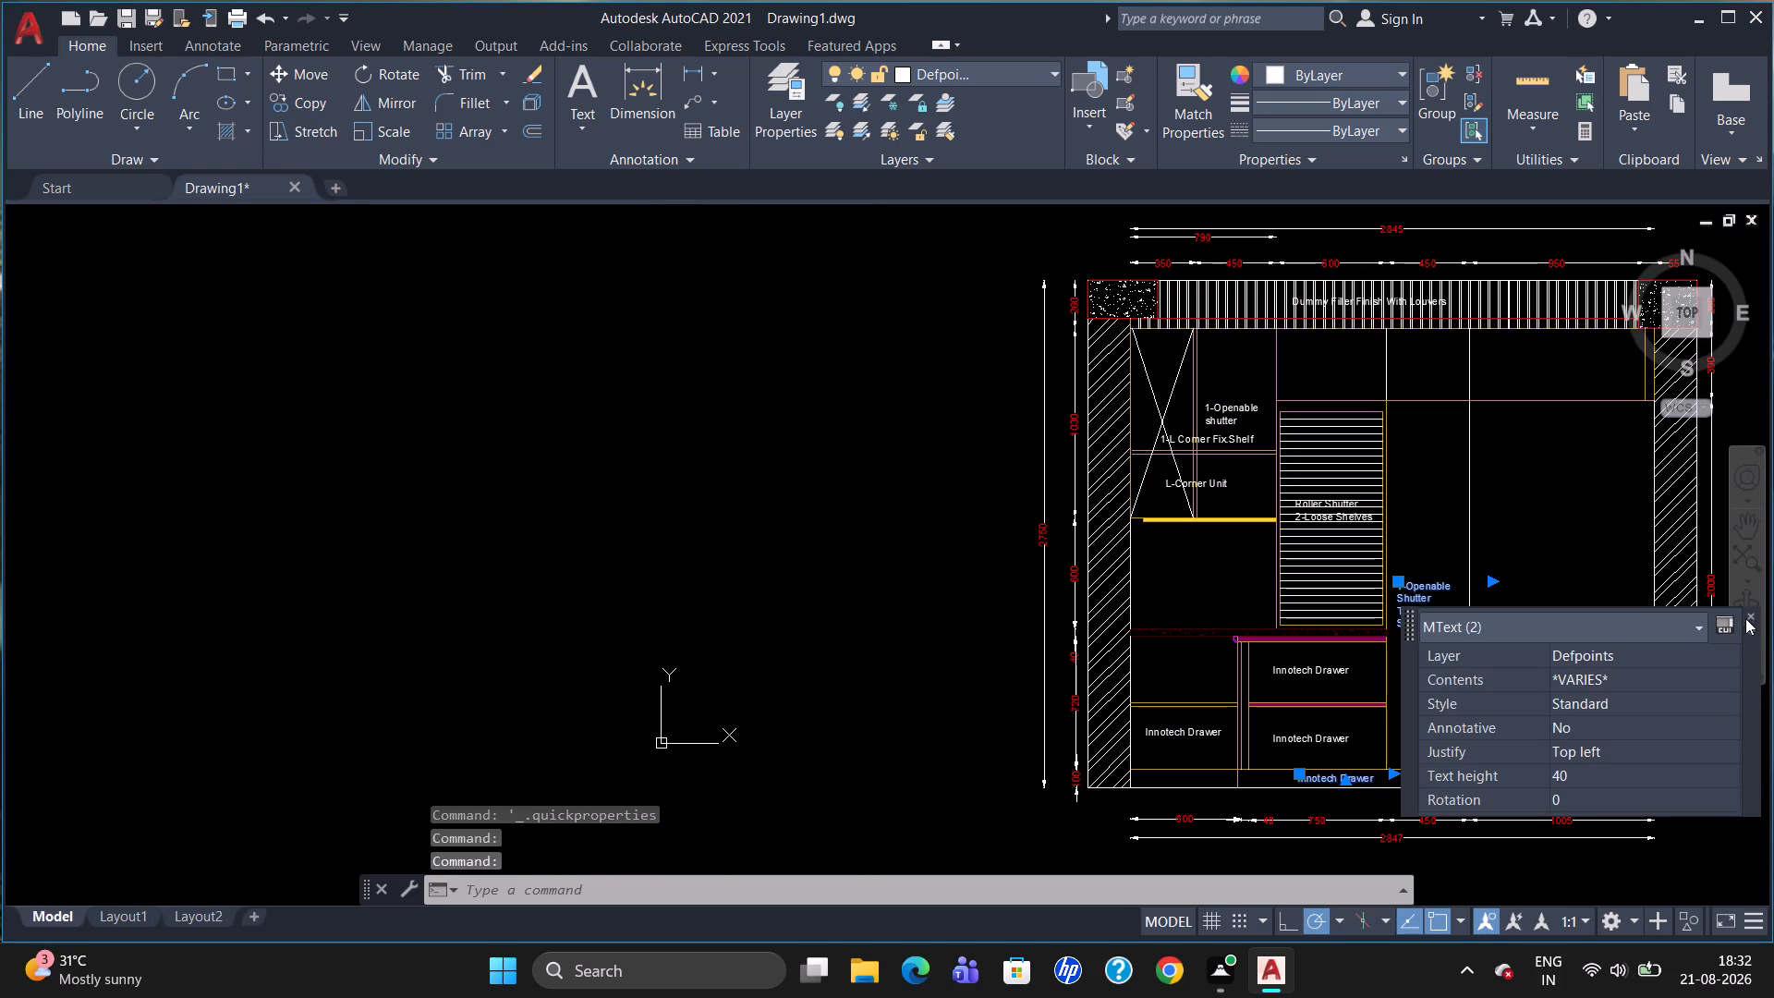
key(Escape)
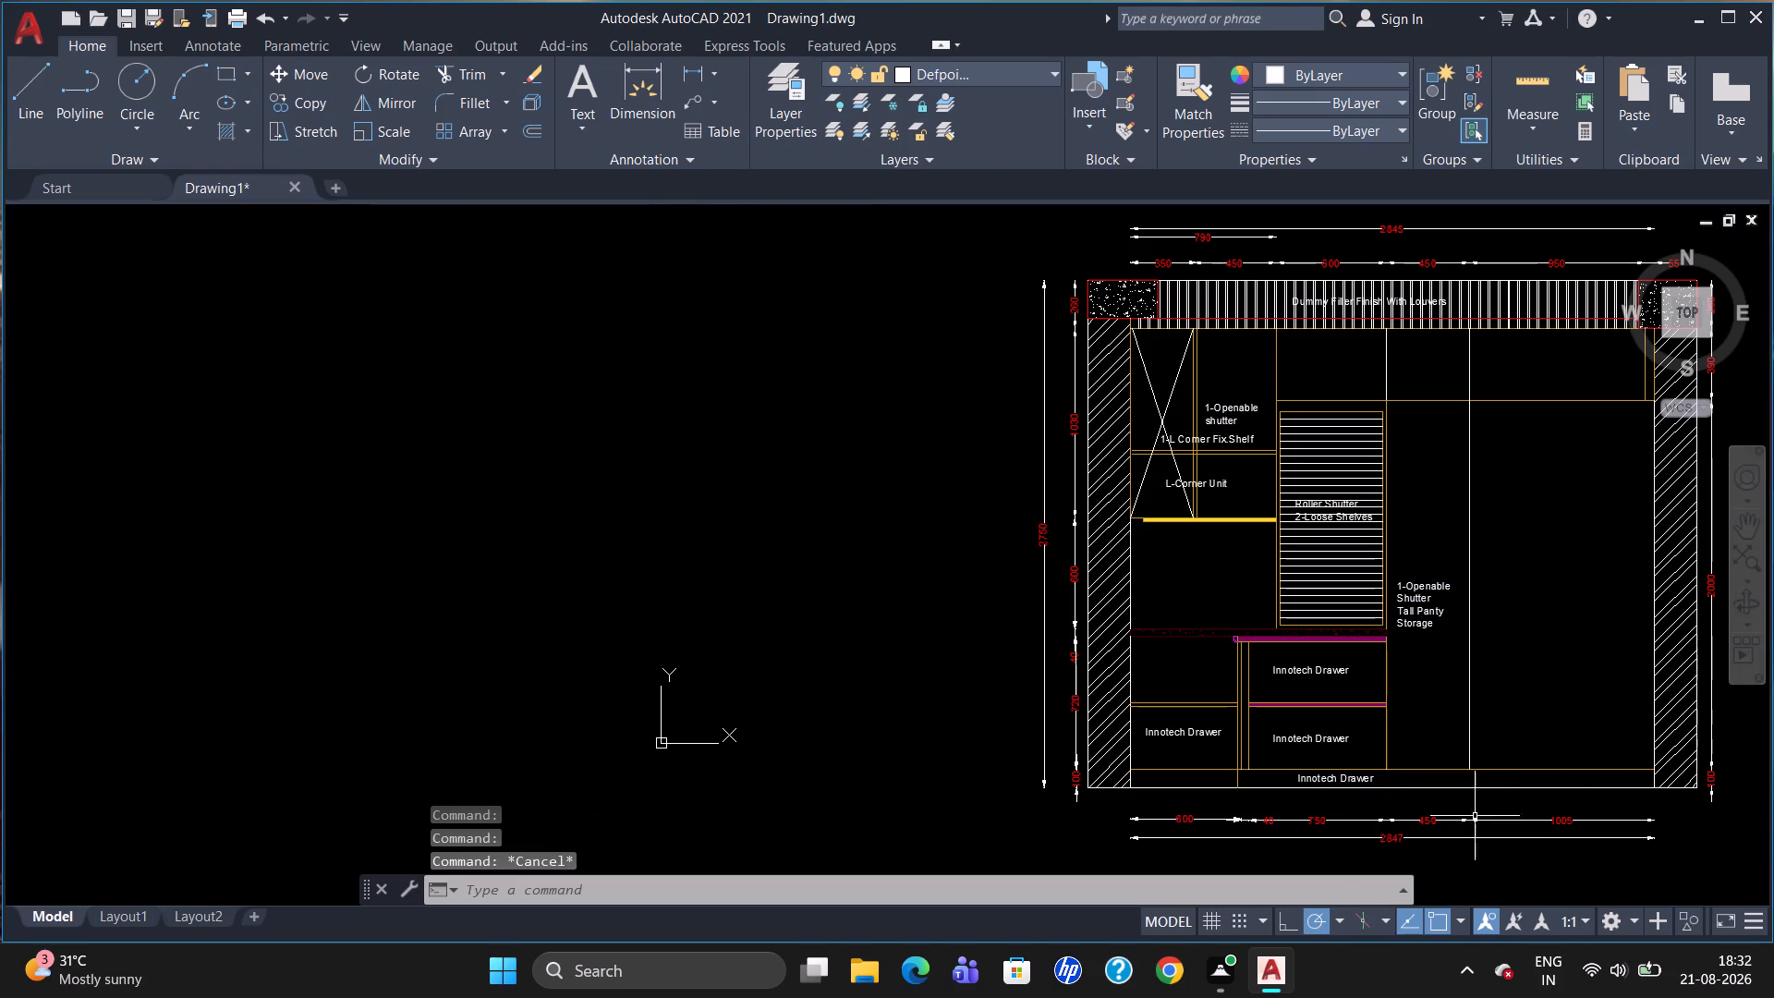
Change the "Innotech Drawer" label in the bottom strip of the elevation to "PVC Skirting".
double_click(1341, 776)
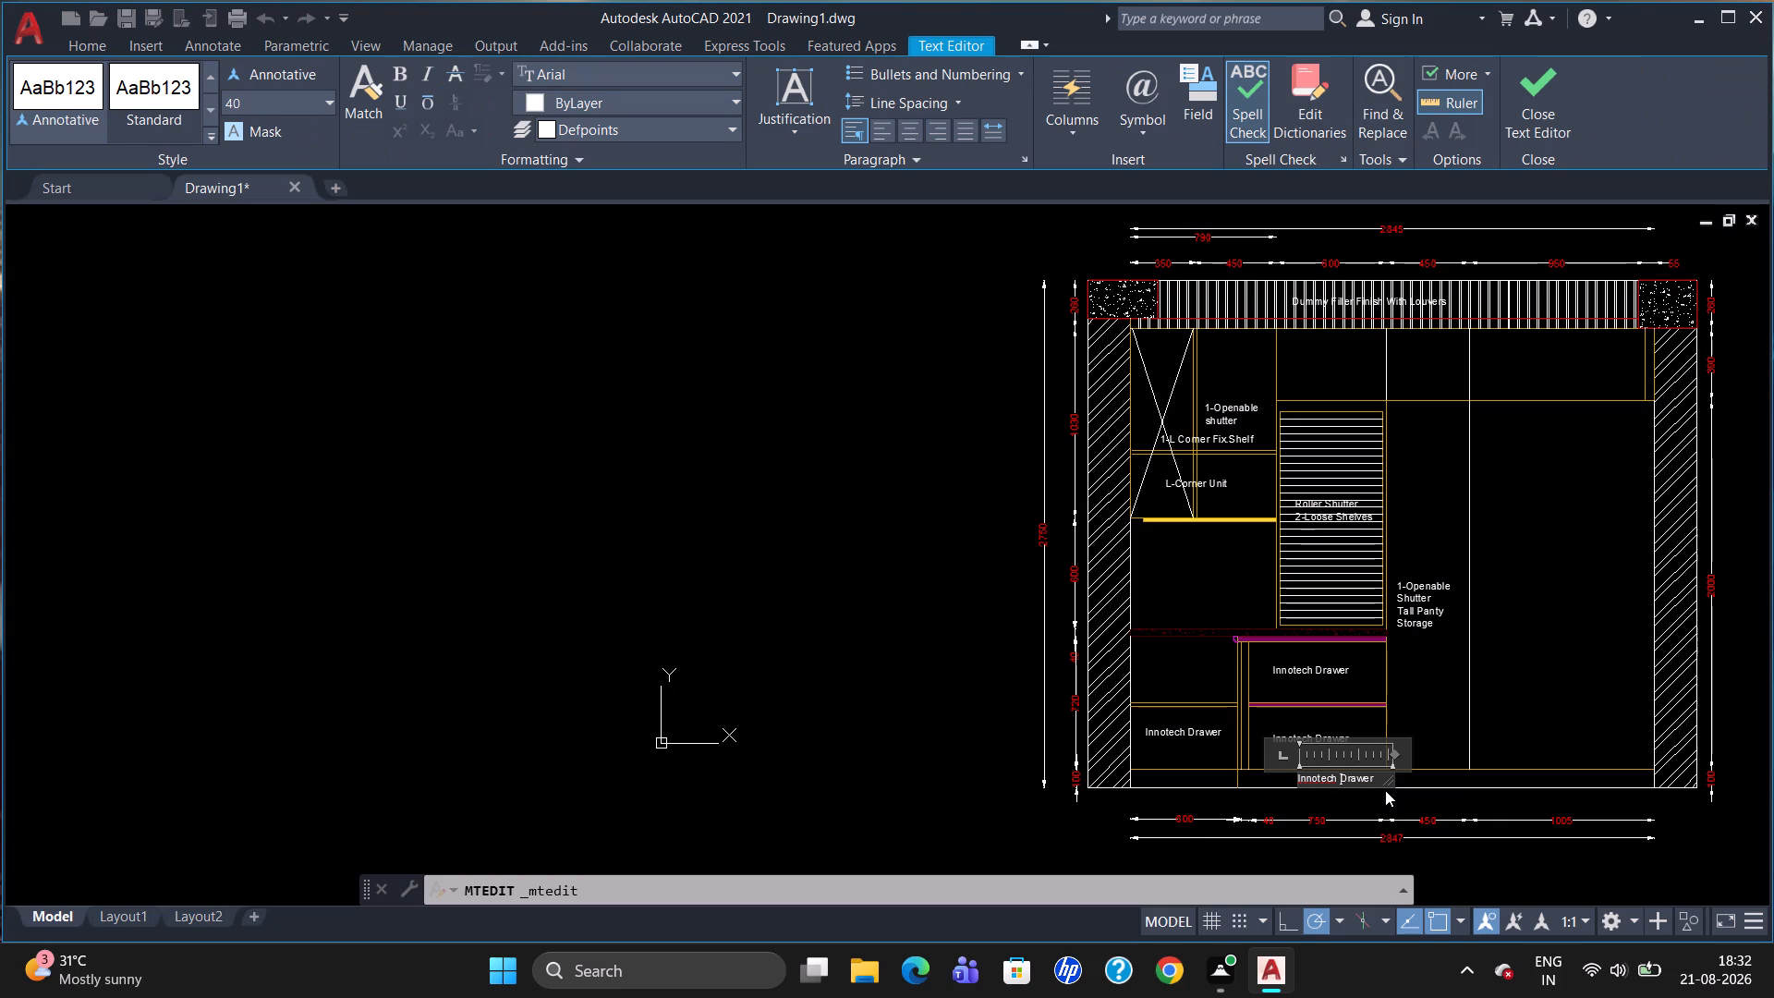
key(Right)
key(Right)
key(Right)
key(Right)
key(Right)
key(Right)
key(Right)
key(Right)
key(Right)
key(Right)
key(Right)
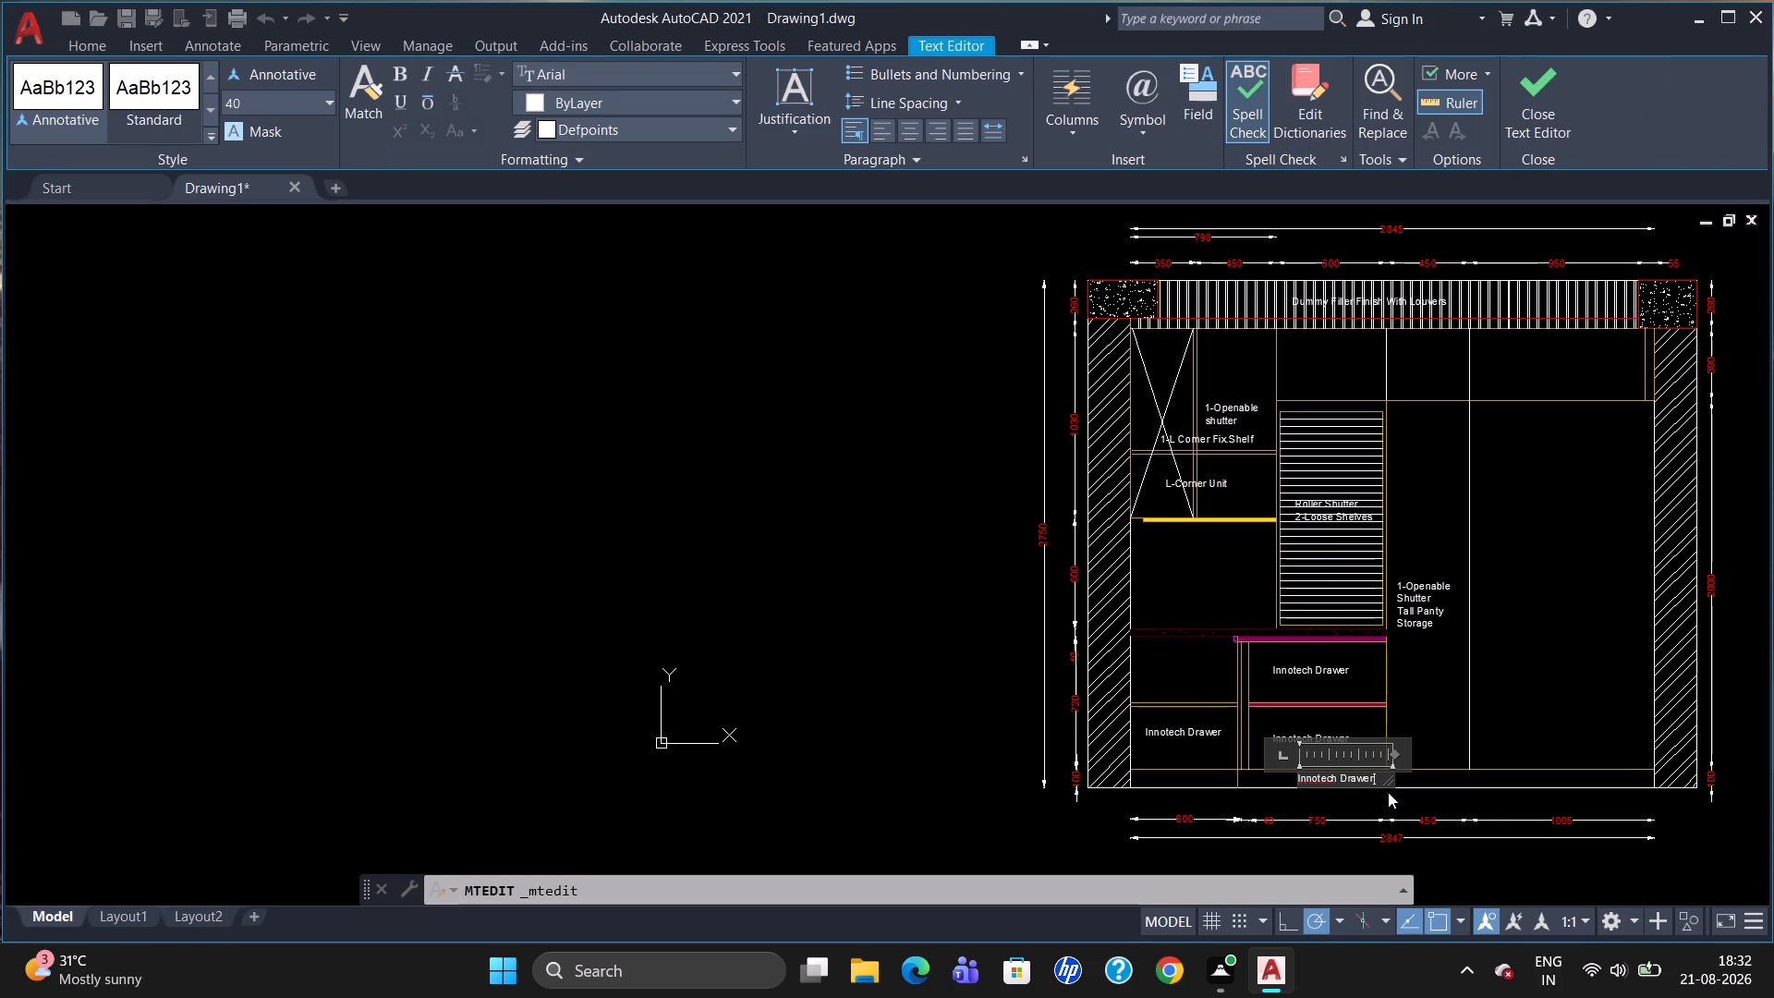
key(BackSpace)
key(BackSpace)
key(BackSpace)
key(BackSpace)
key(BackSpace)
key(BackSpace)
key(BackSpace)
key(BackSpace)
key(BackSpace)
key(BackSpace)
key(BackSpace)
key(BackSpace)
key(BackSpace)
key(BackSpace)
key(BackSpace)
key(BackSpace)
key(BackSpace)
key(BackSpace)
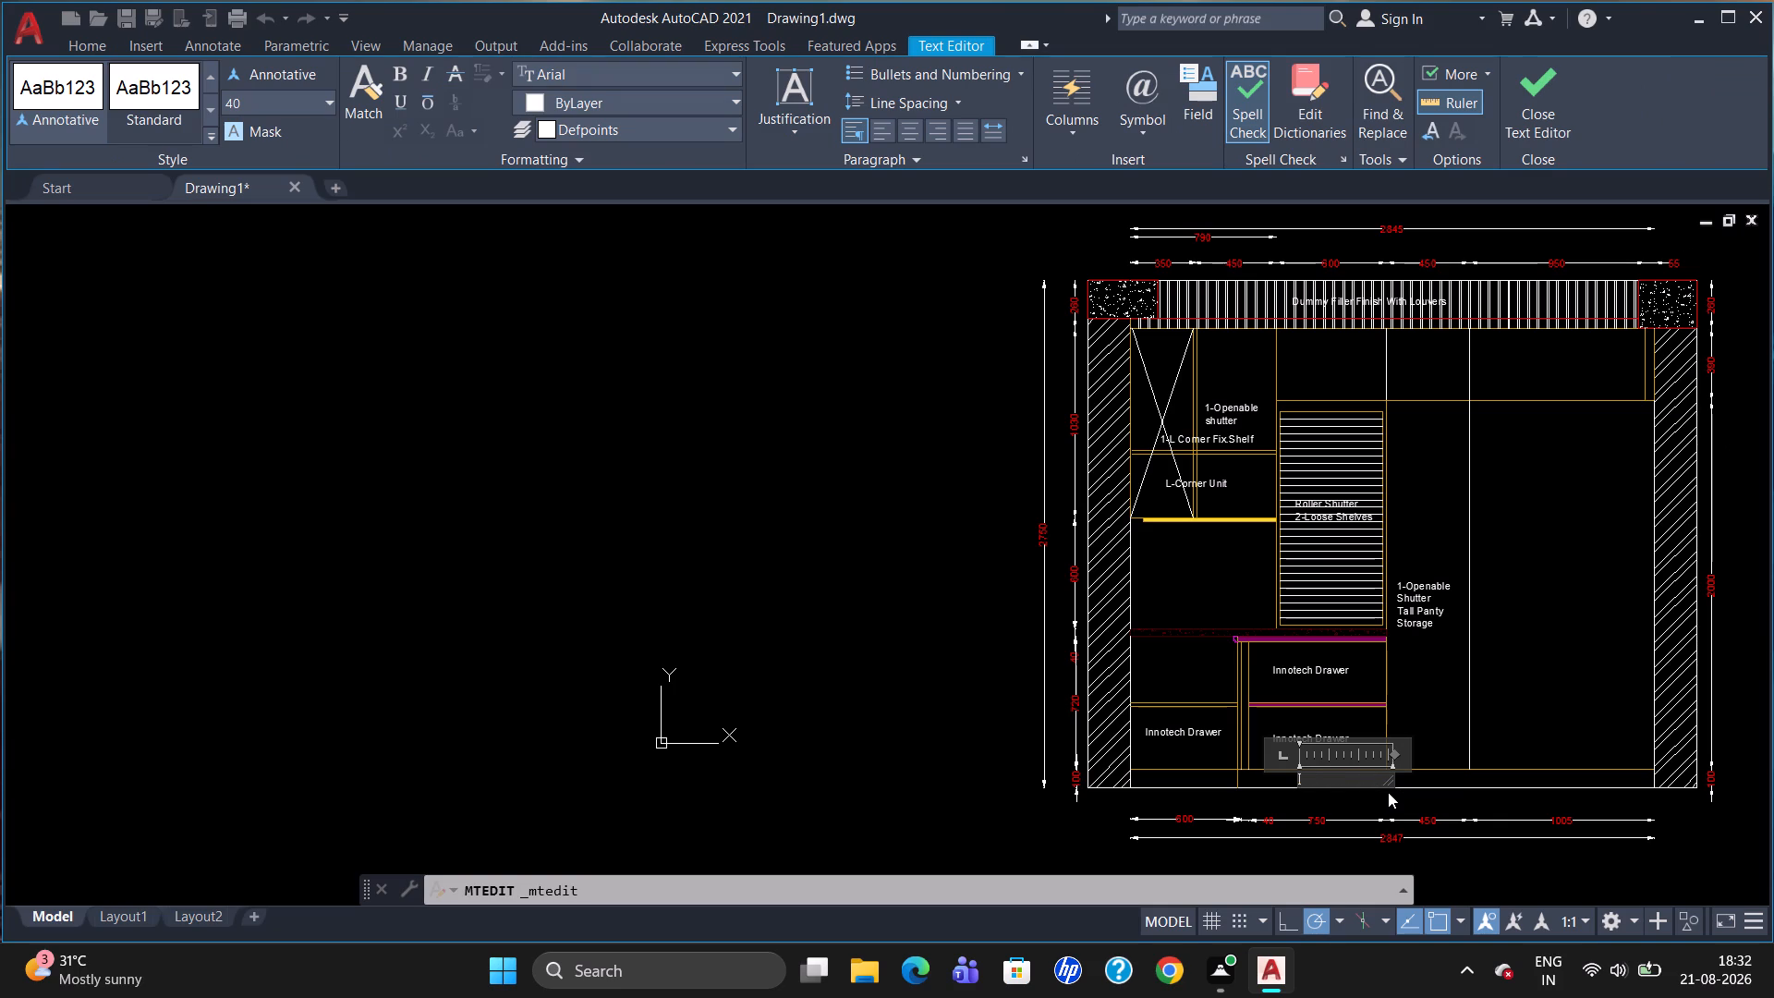
text(PVC S)
text(kirting)
click(1512, 694)
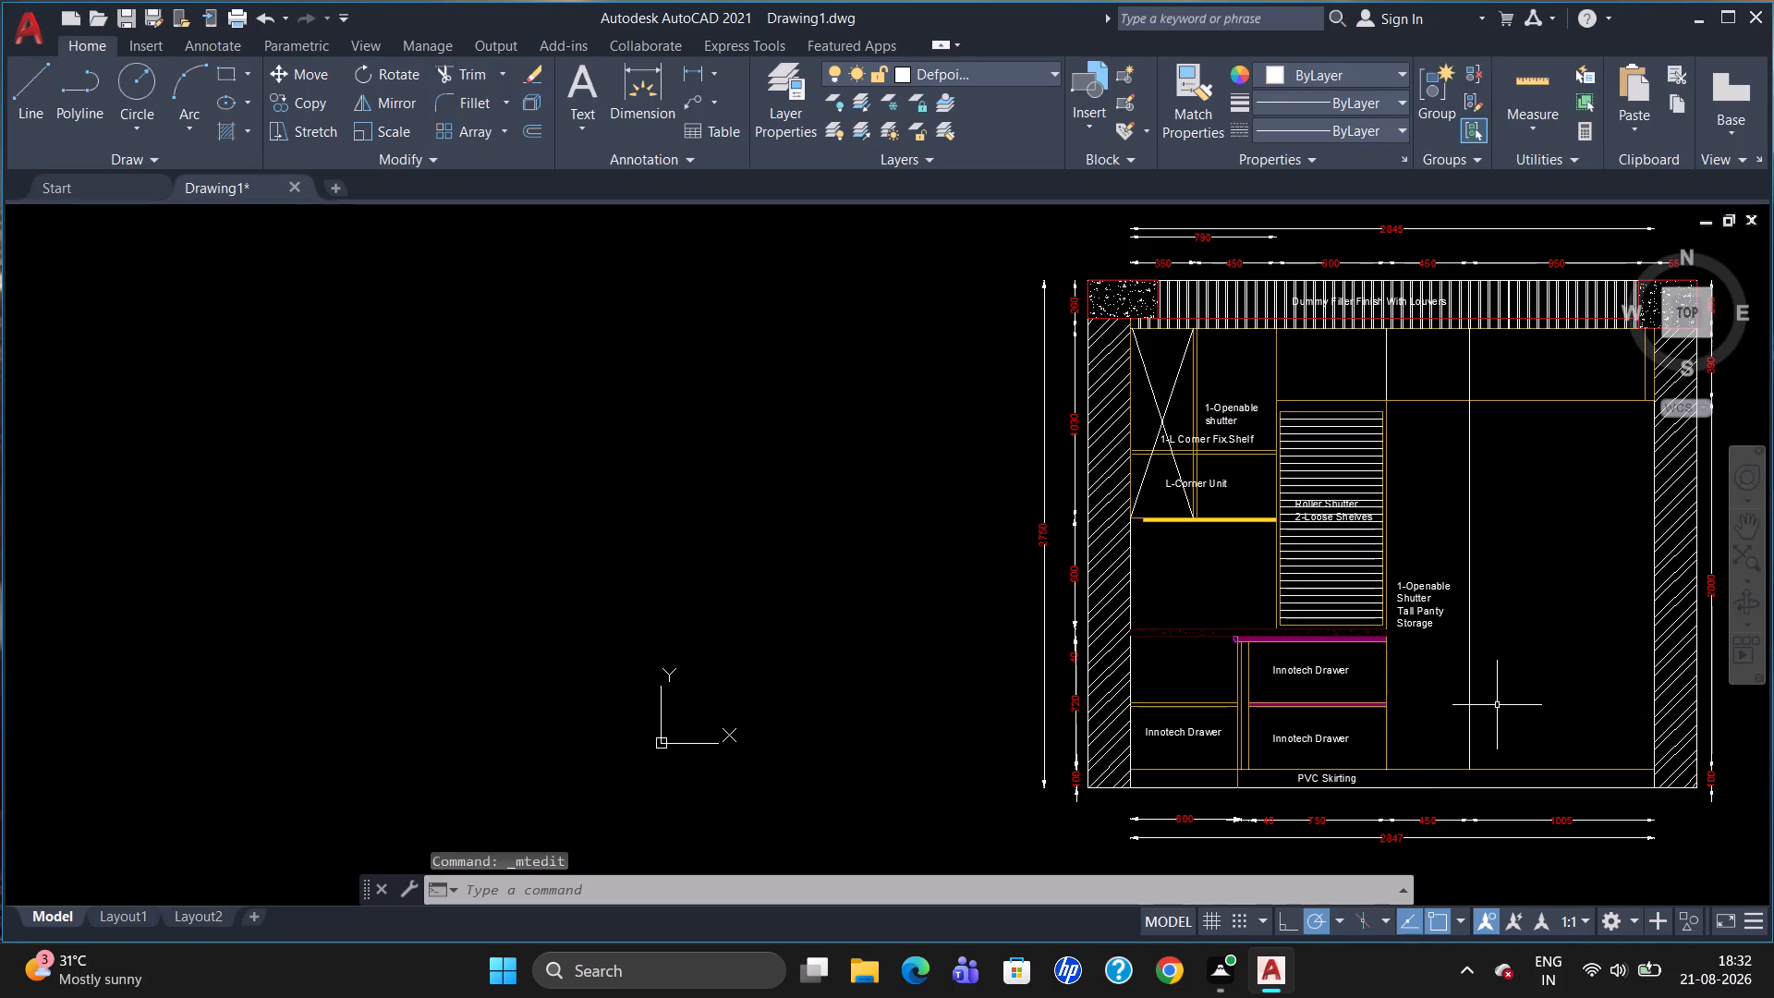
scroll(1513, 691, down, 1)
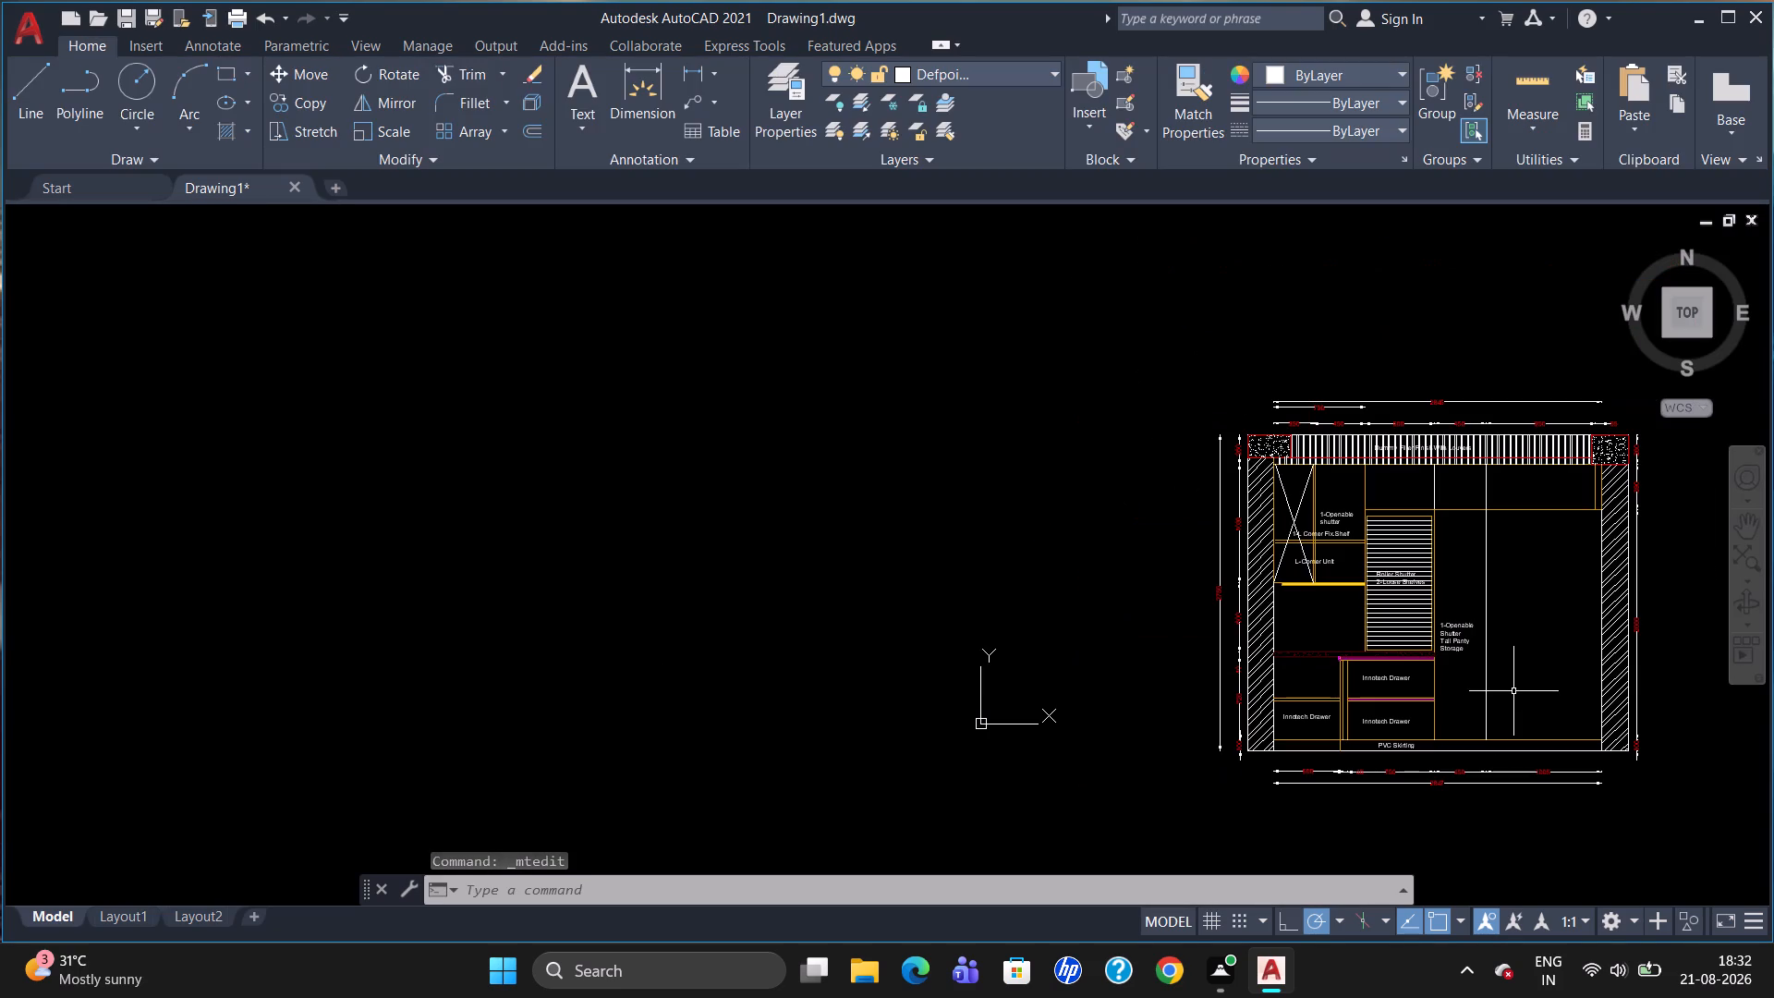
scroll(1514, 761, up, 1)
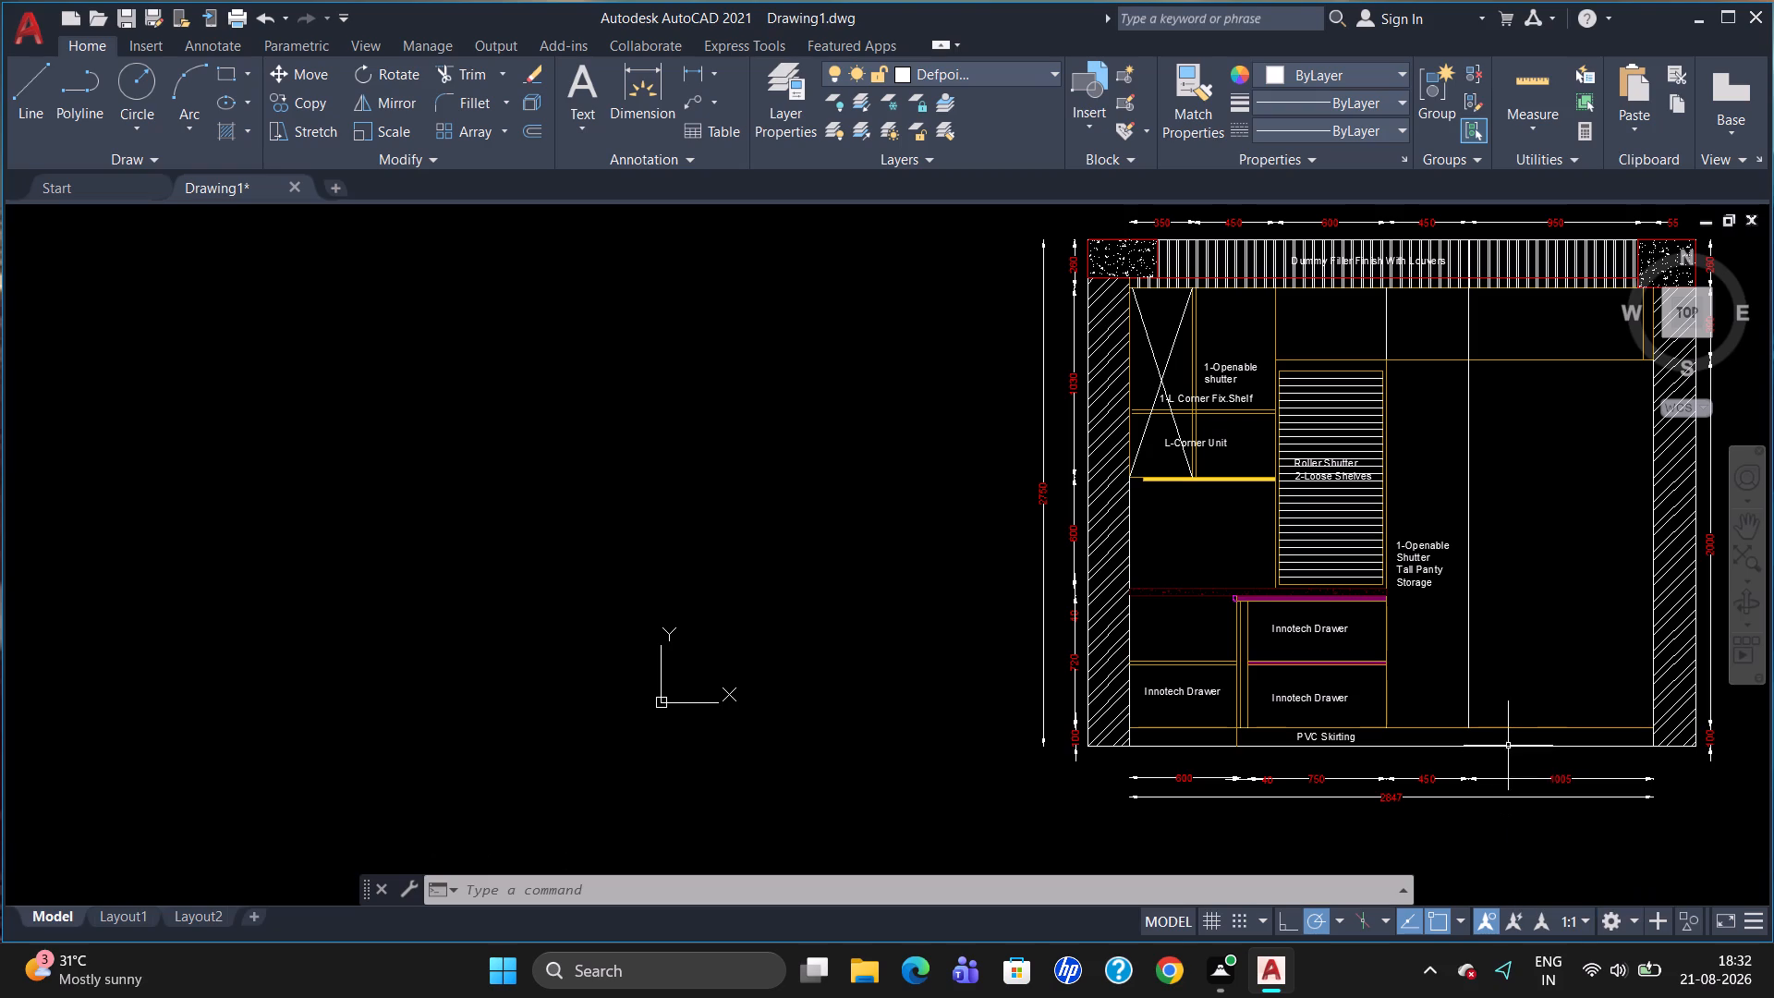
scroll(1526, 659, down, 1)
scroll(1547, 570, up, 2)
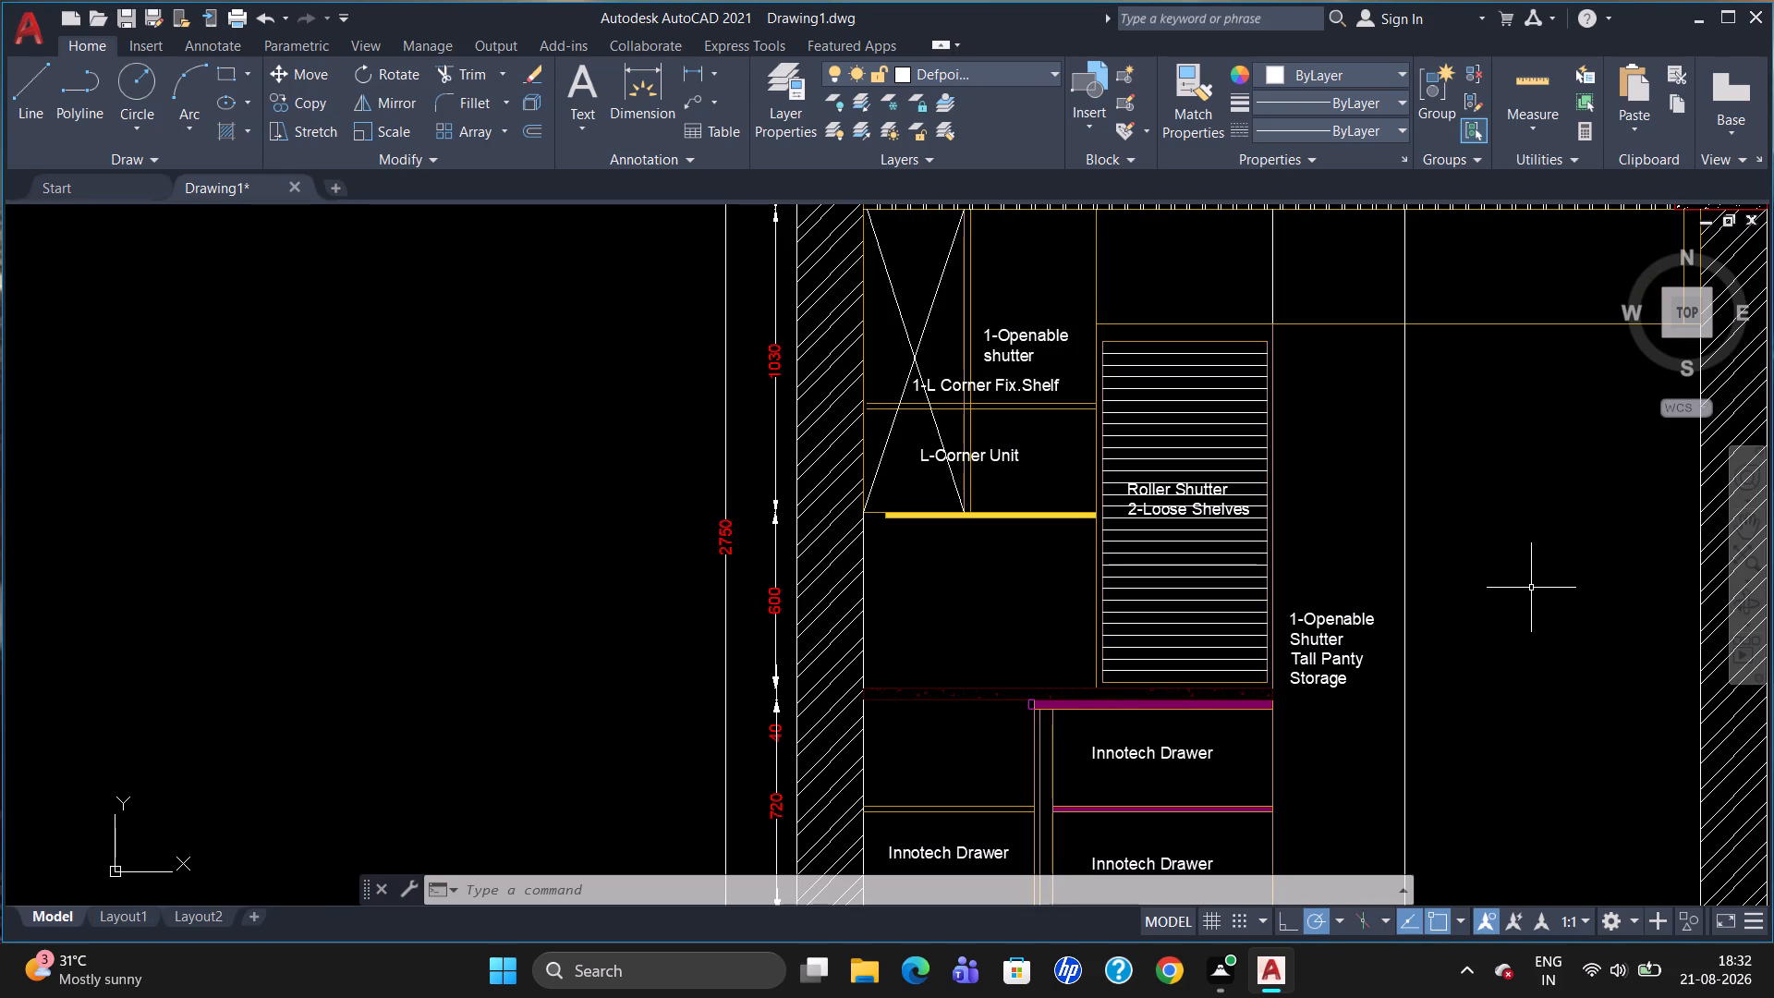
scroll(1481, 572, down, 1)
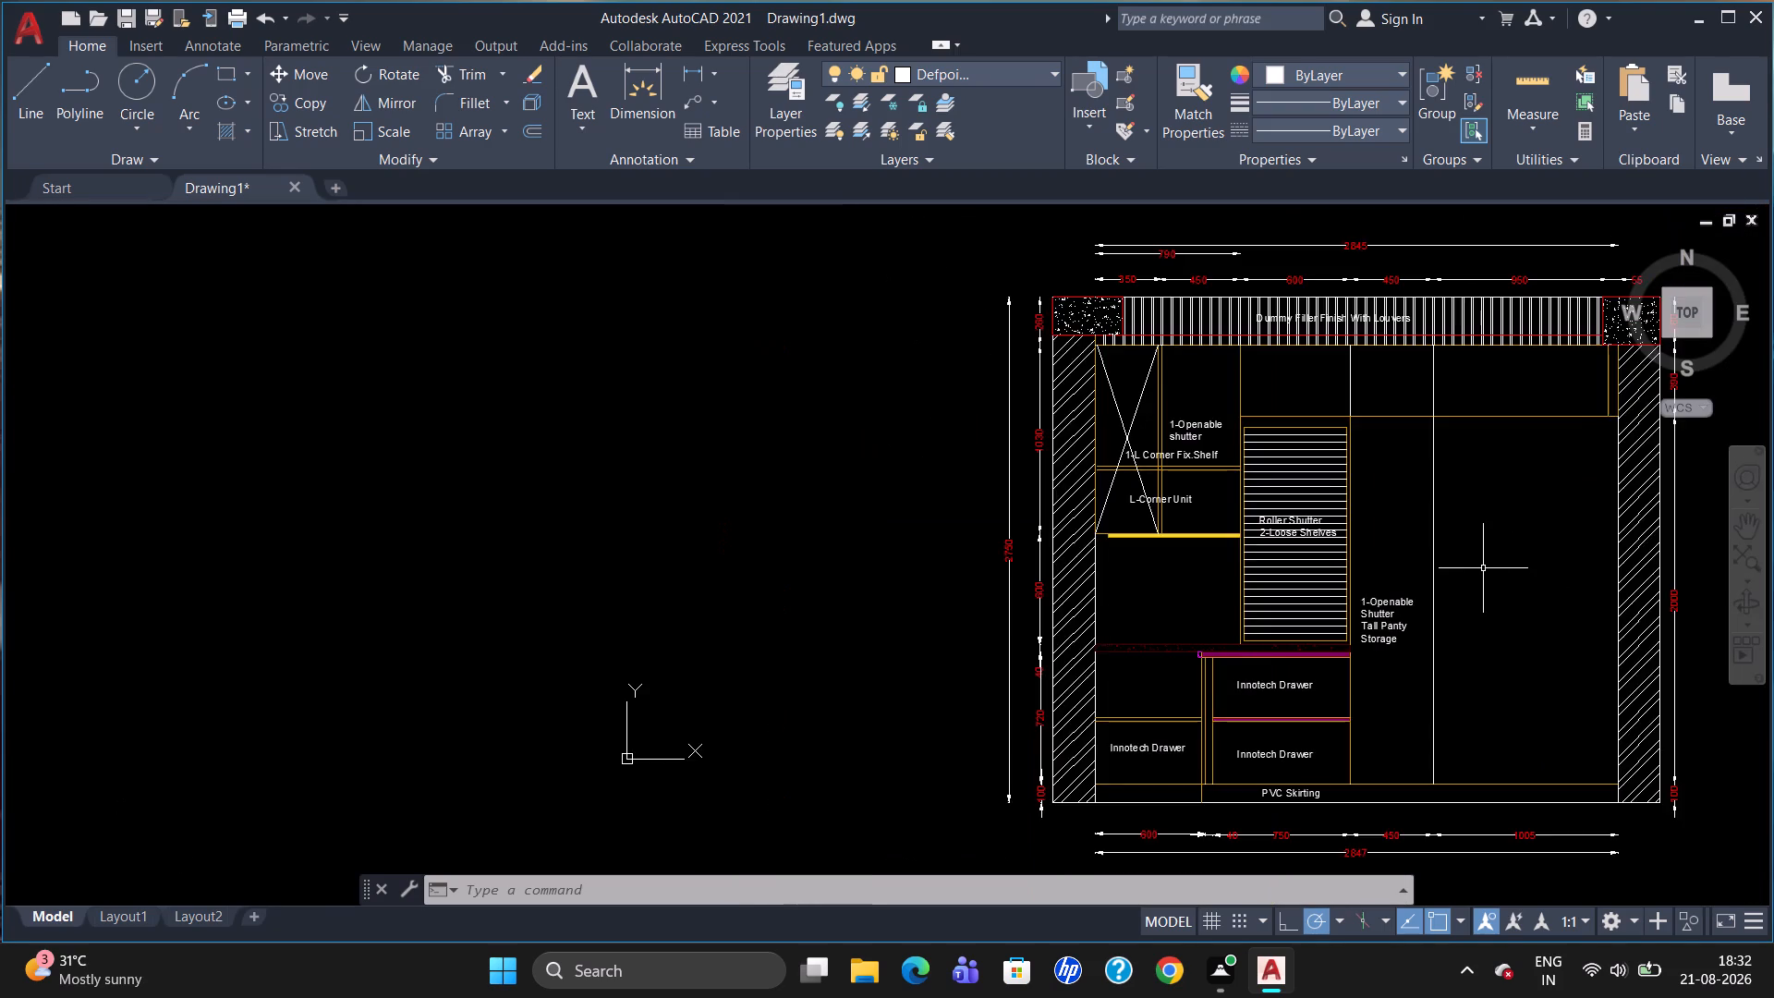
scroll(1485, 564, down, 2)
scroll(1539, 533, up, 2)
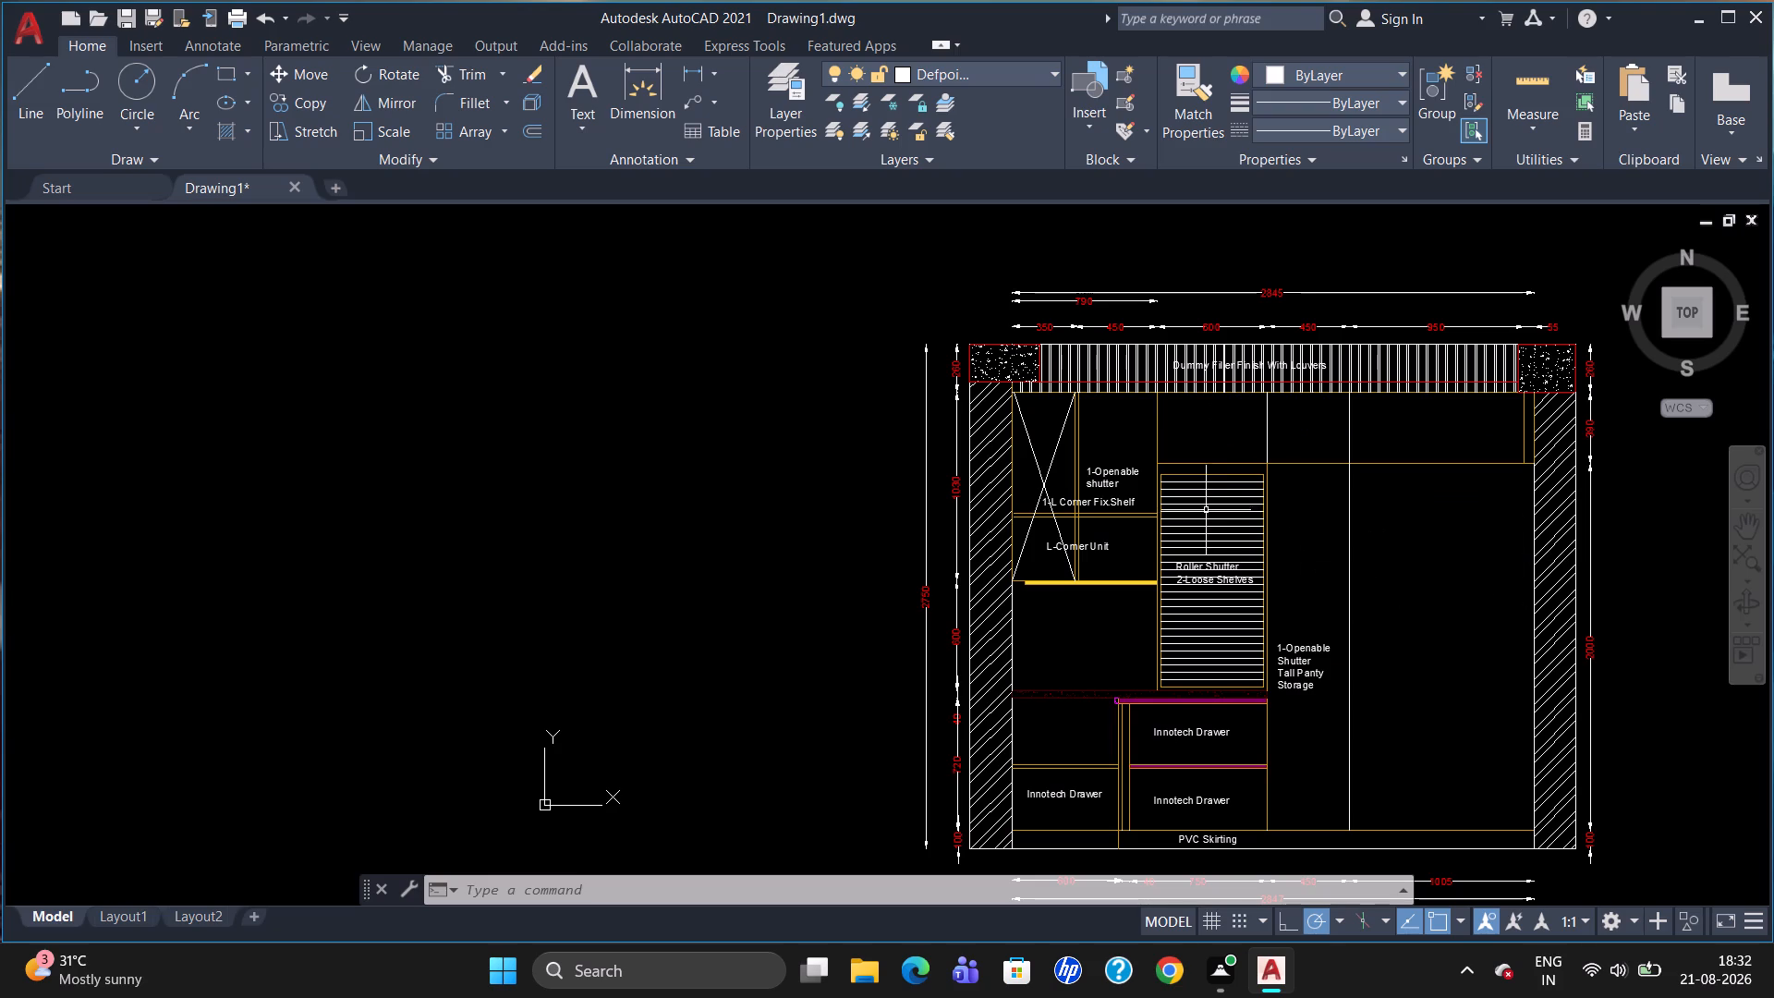
Start a multiline text box at the edge of the upper compartment above the slatted panel, with text height 40.
key(t)
key(Return)
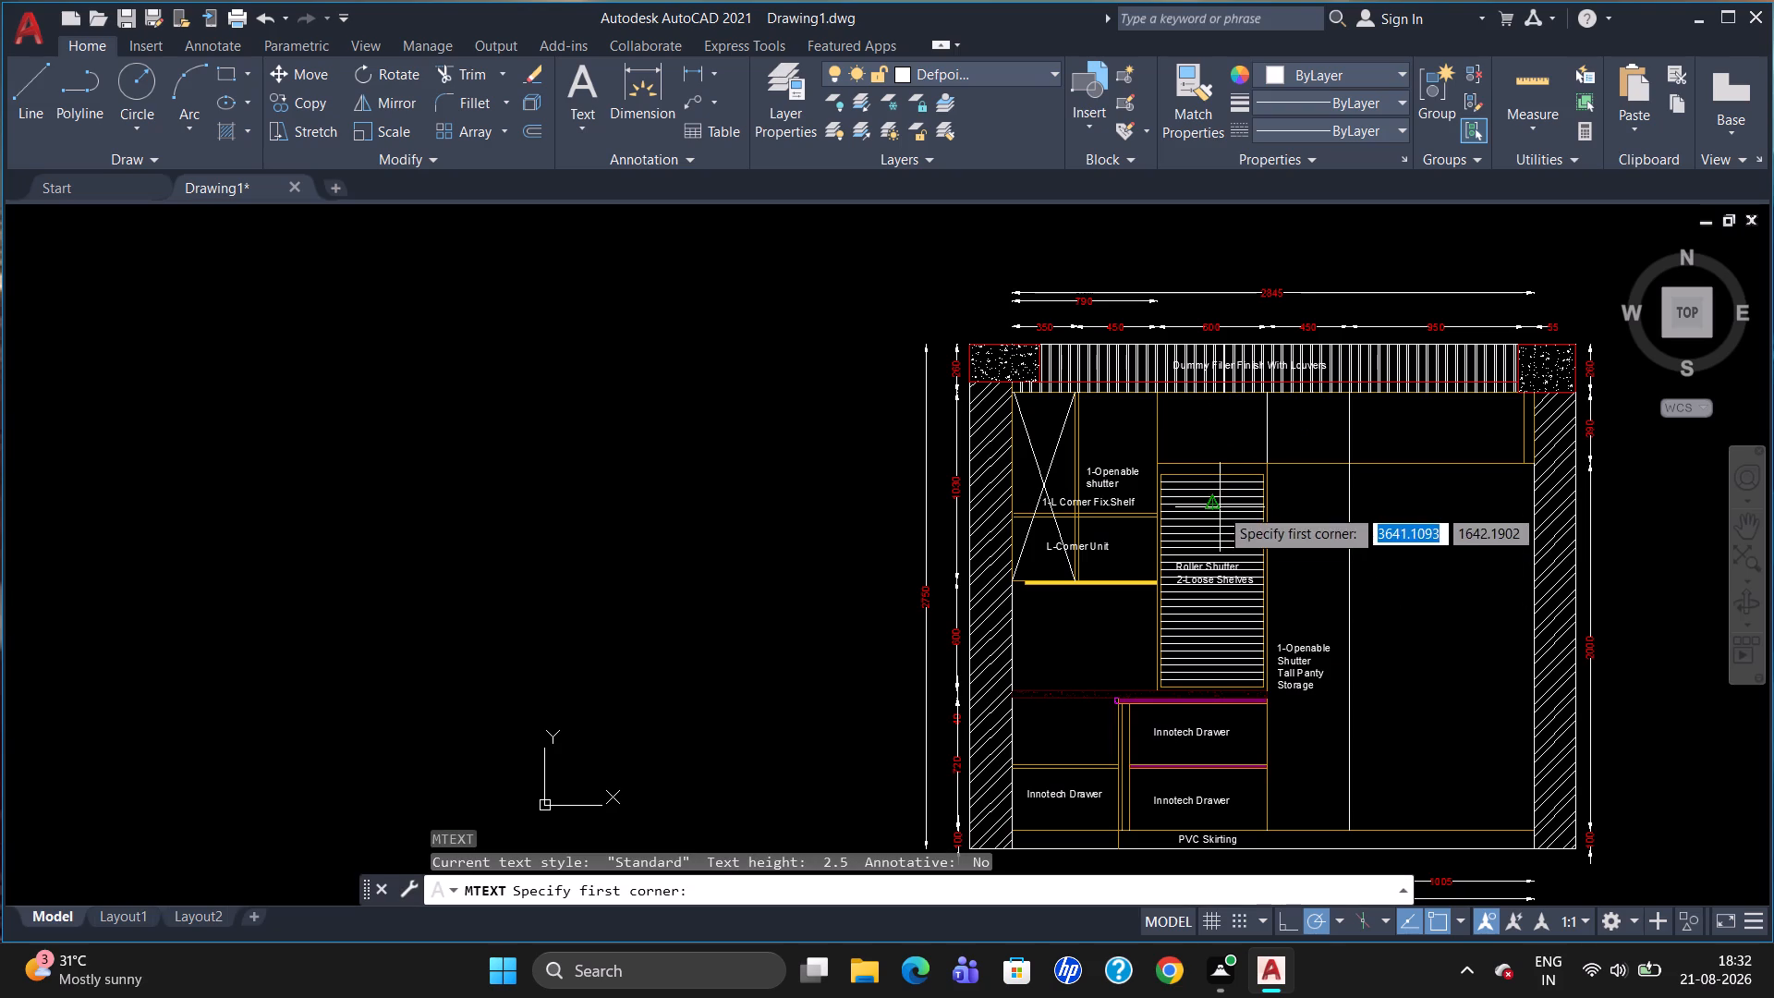
click(1141, 425)
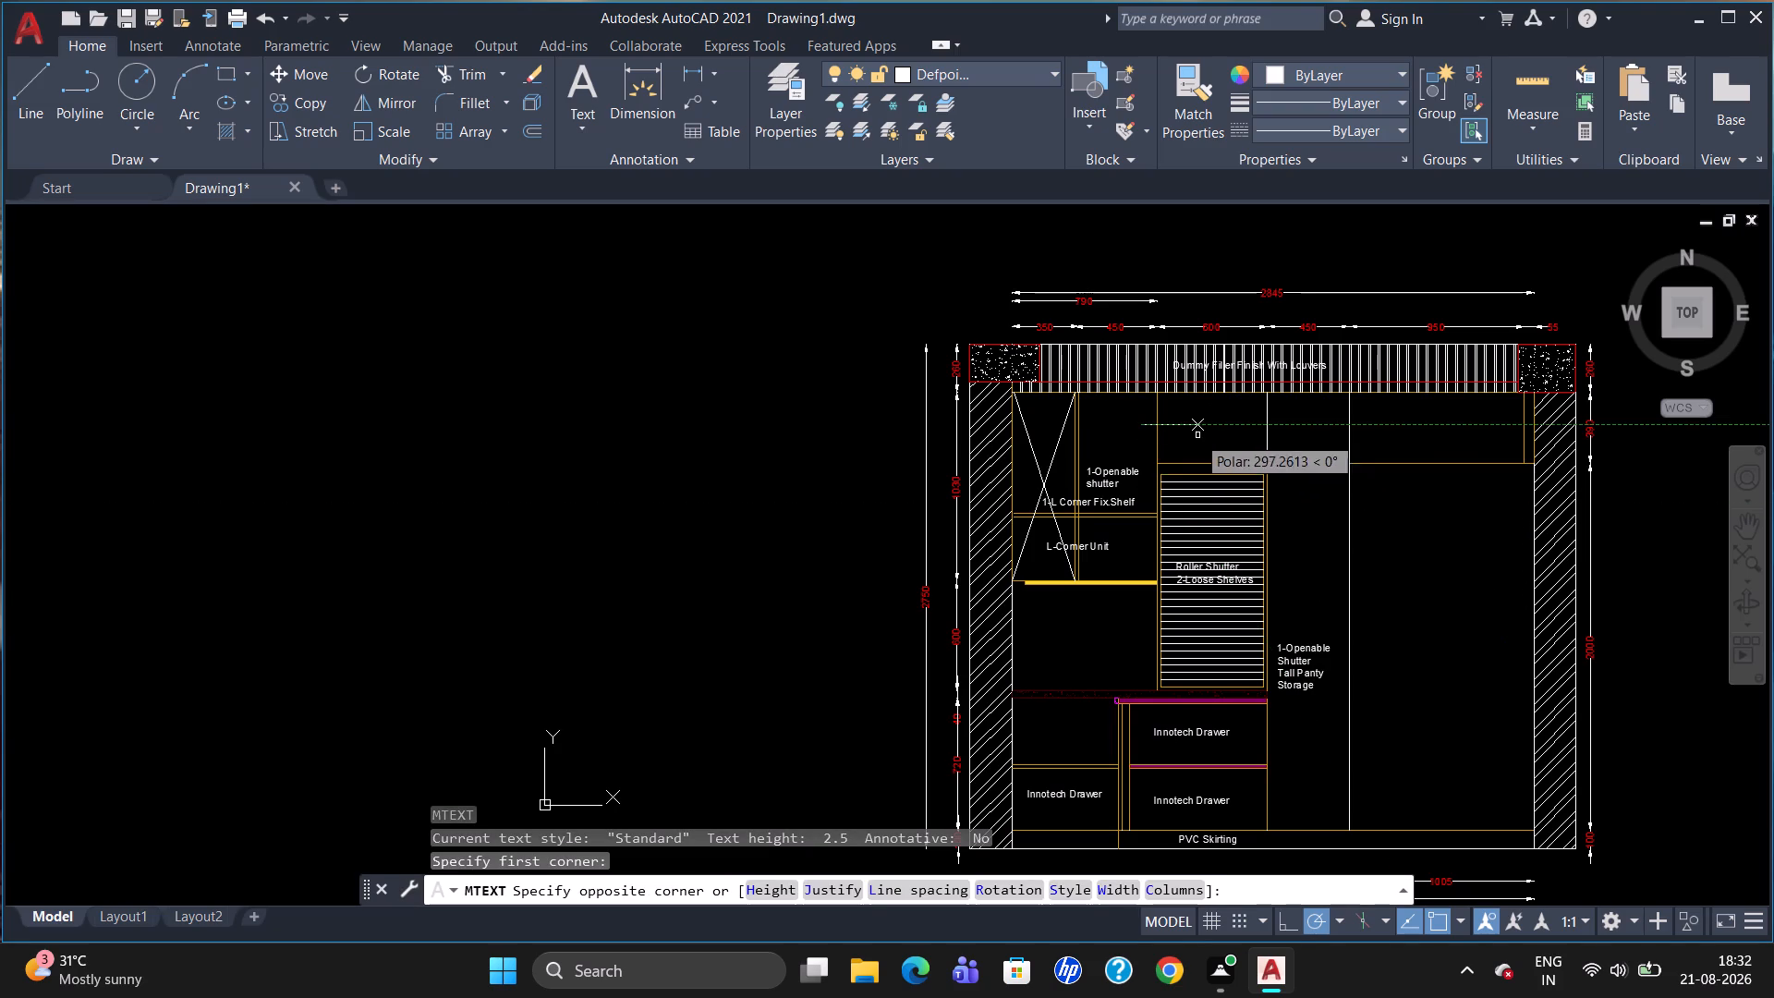
click(1194, 438)
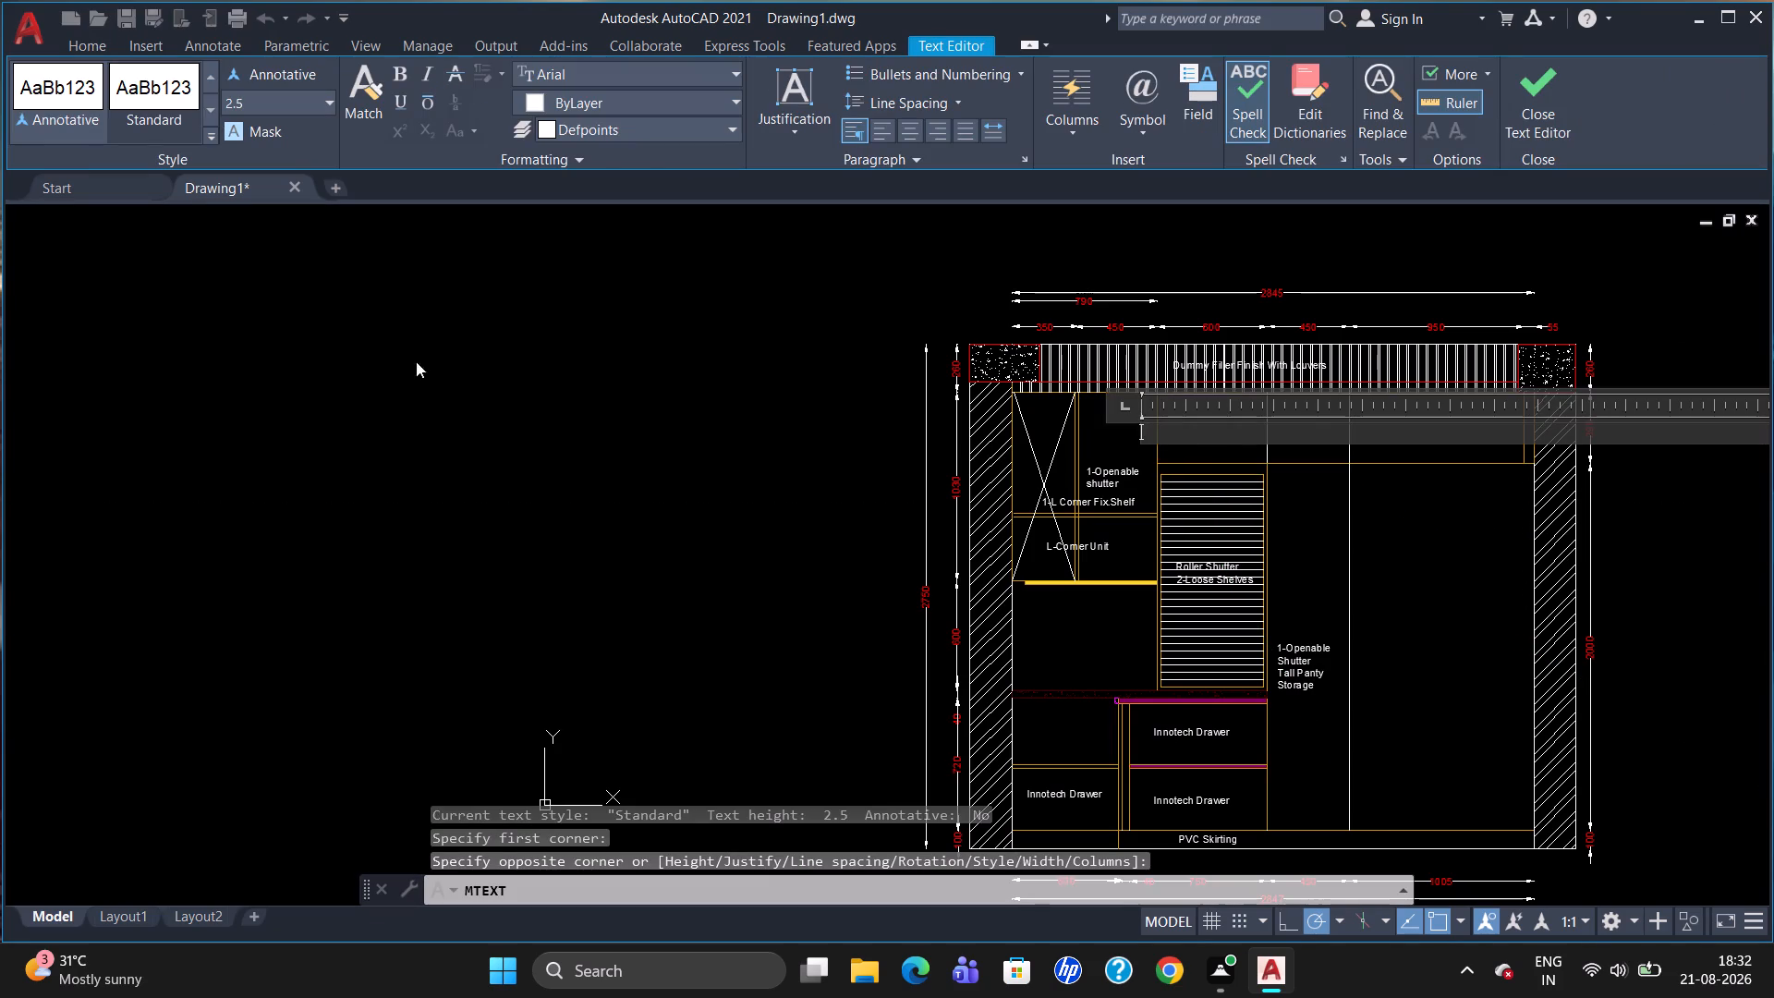
click(269, 105)
key(BackSpace)
key(4)
key(Return)
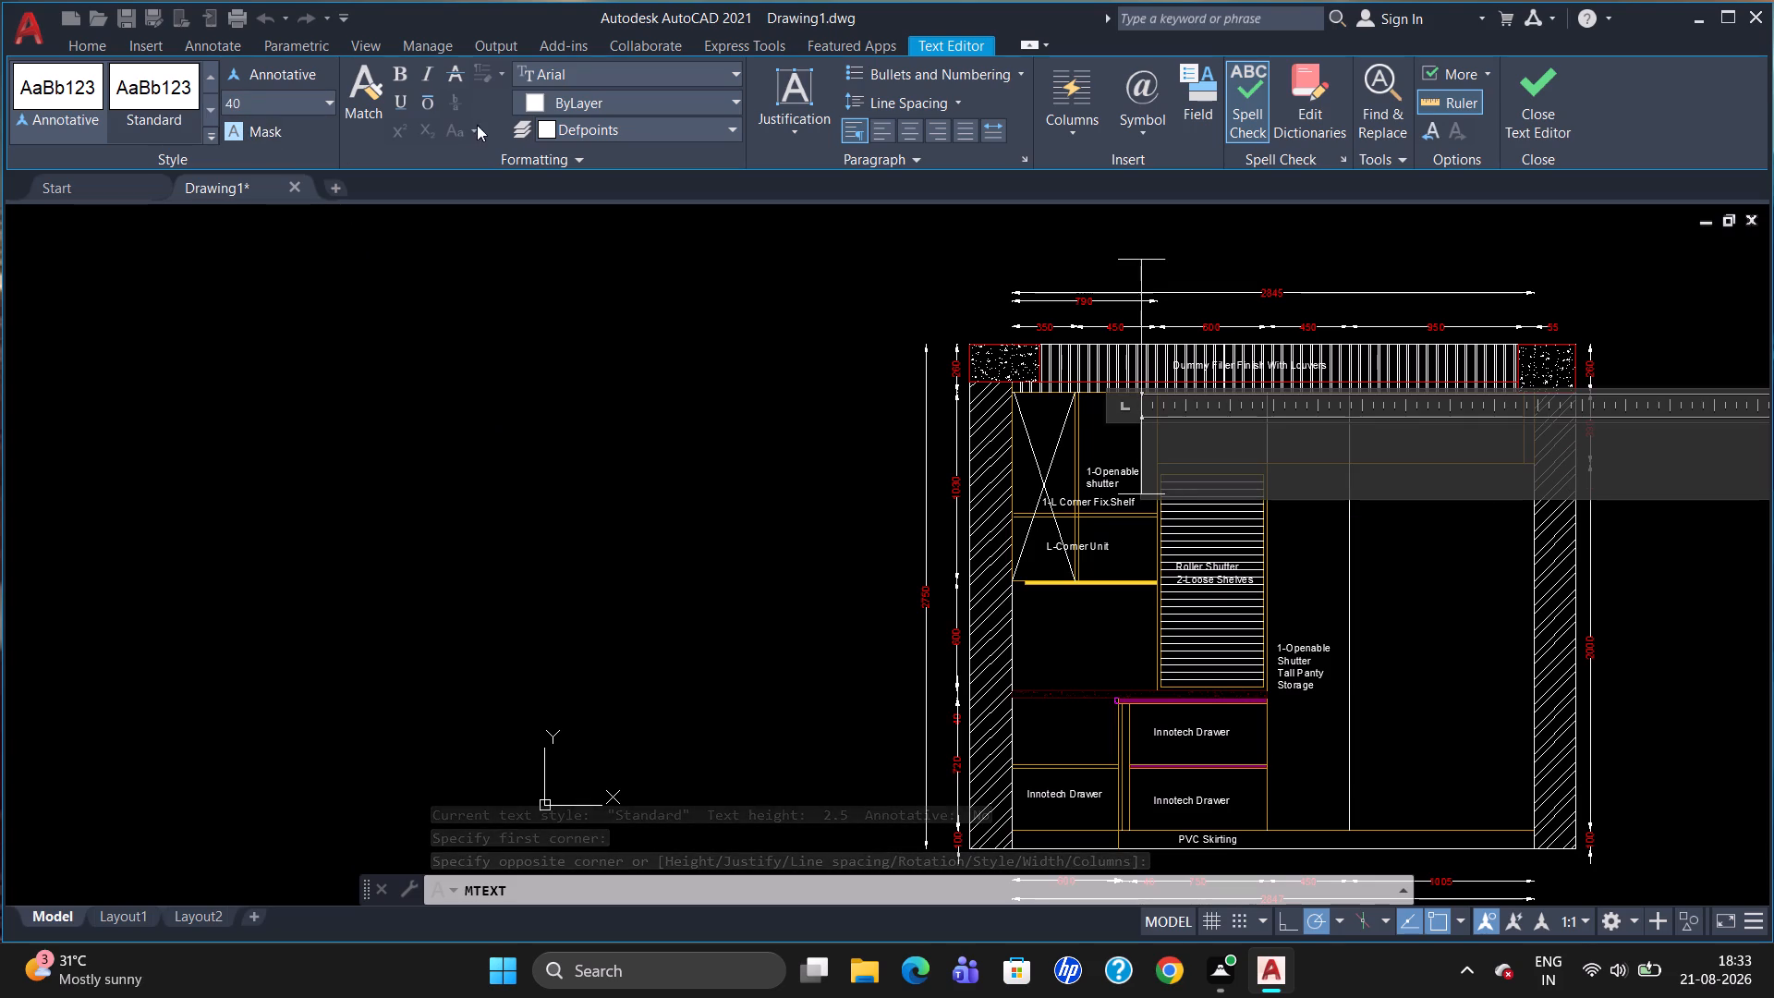
click(291, 103)
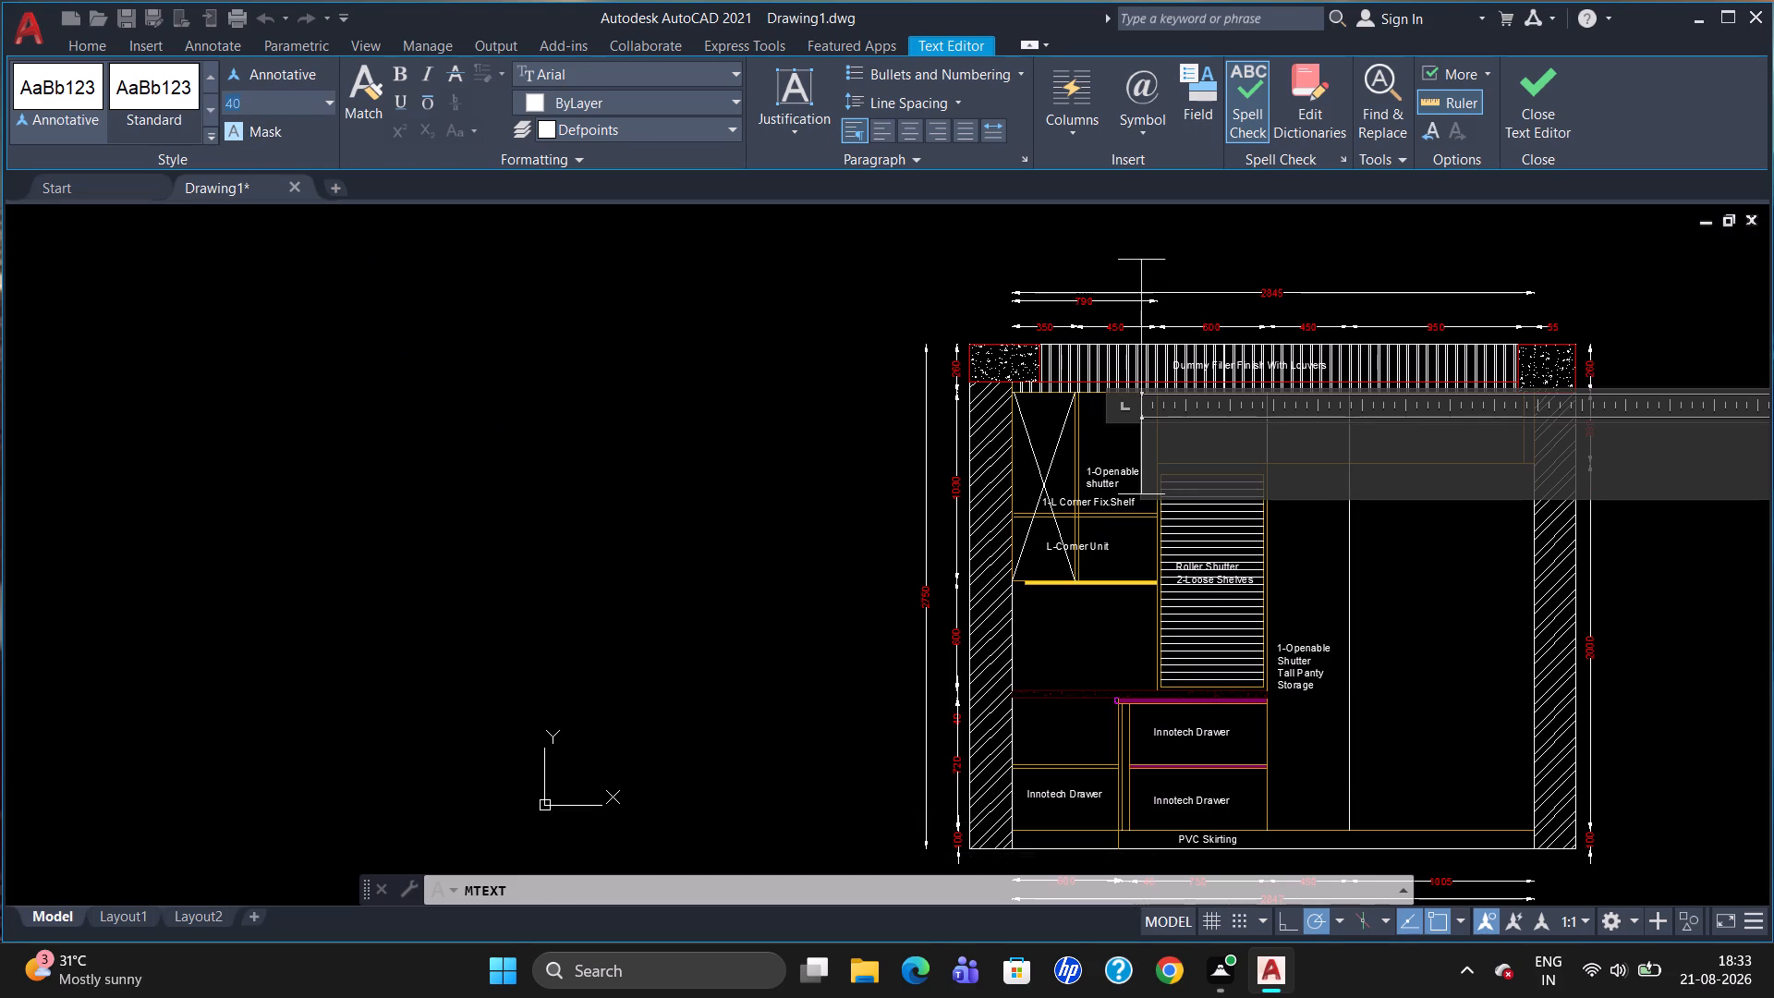
key(BackSpace)
key(4)
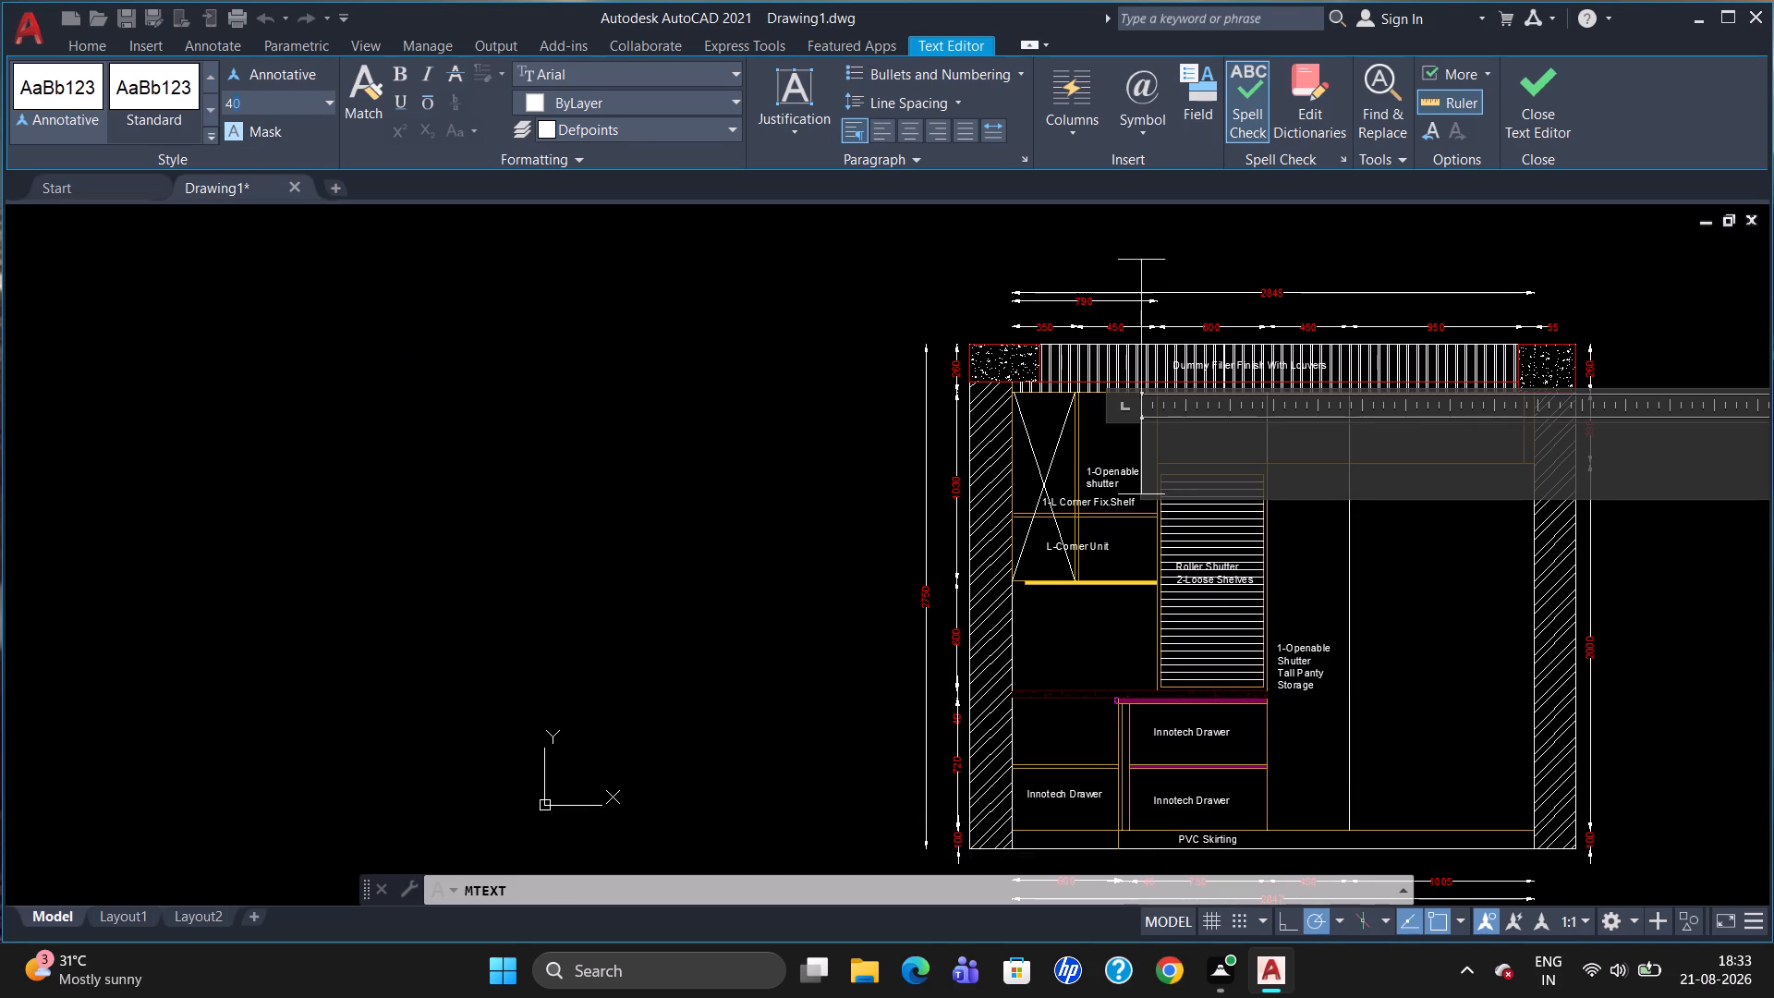
key(Return)
click(286, 105)
key(BackSpace)
key(4)
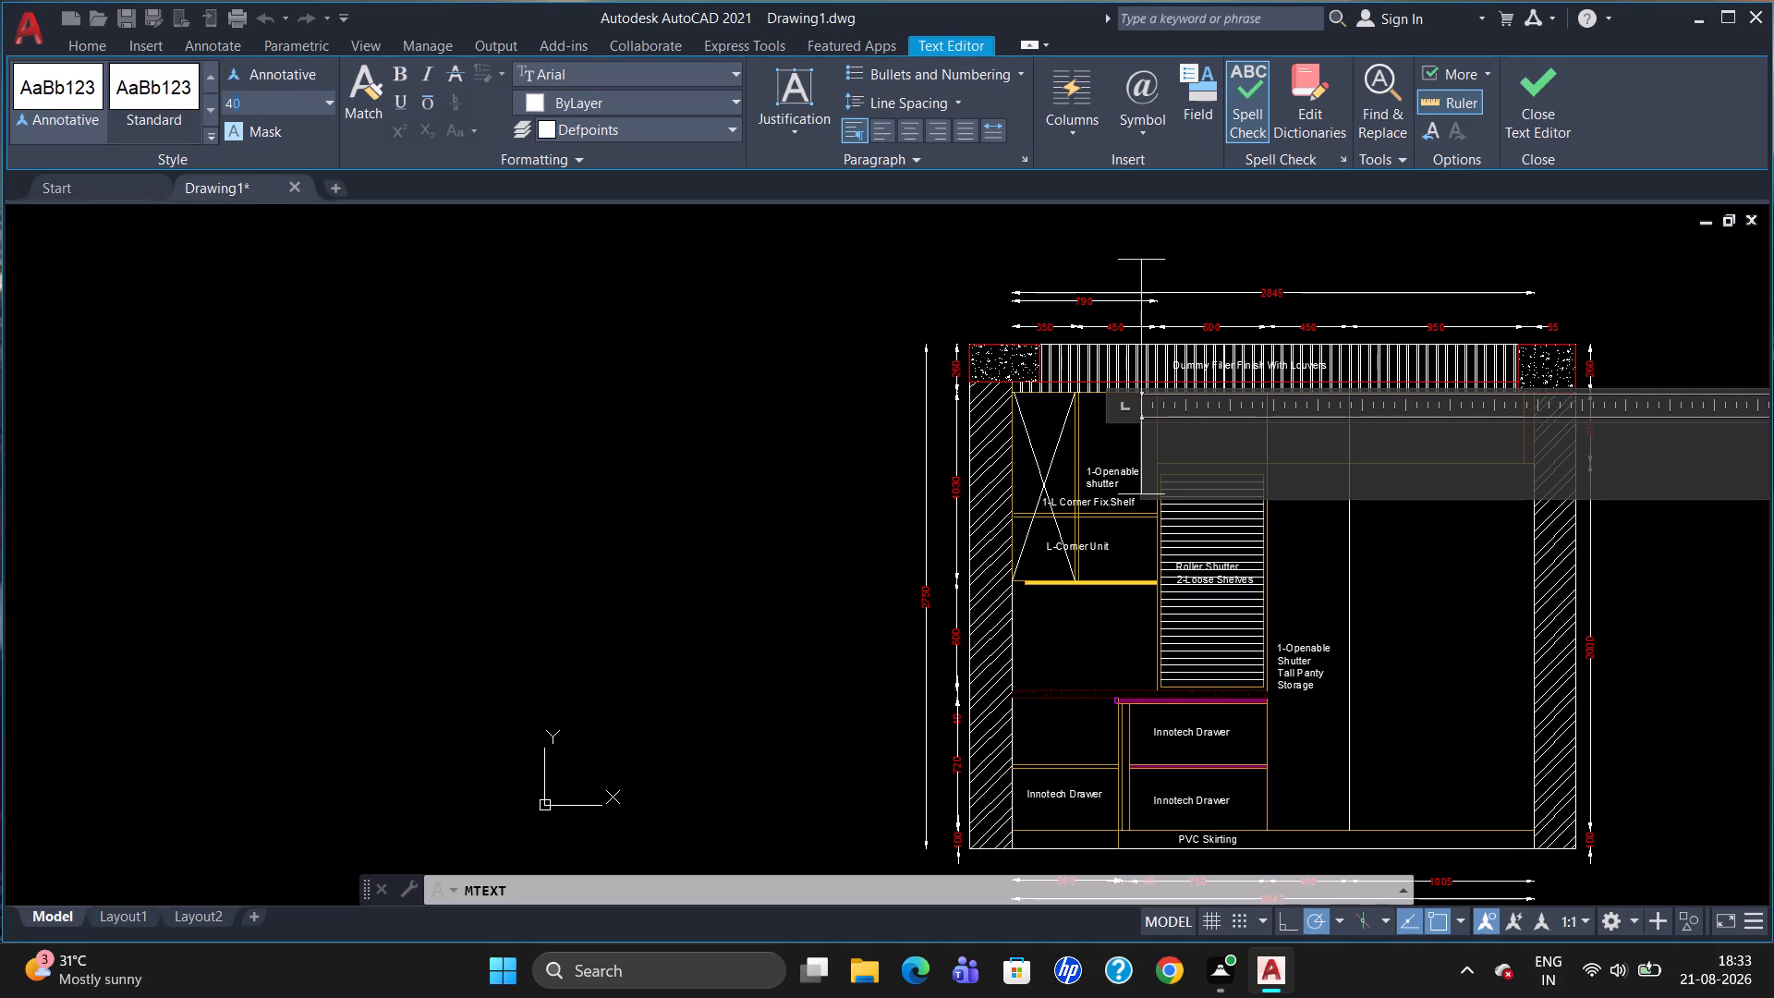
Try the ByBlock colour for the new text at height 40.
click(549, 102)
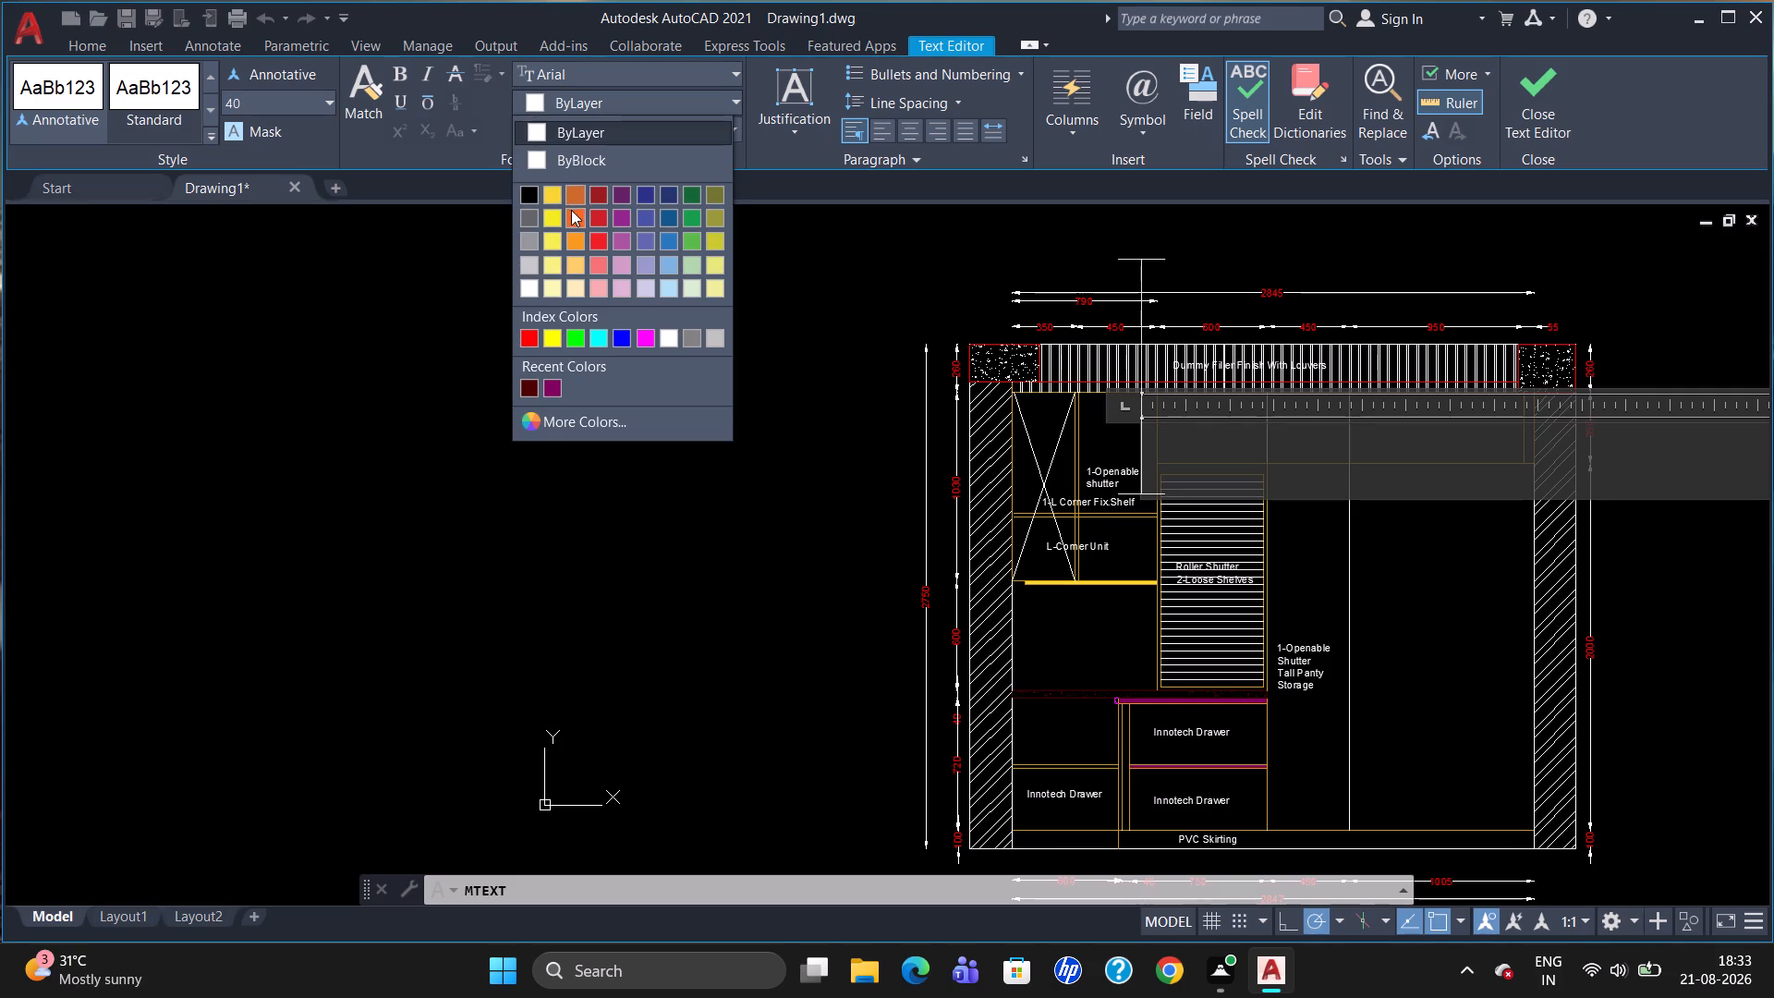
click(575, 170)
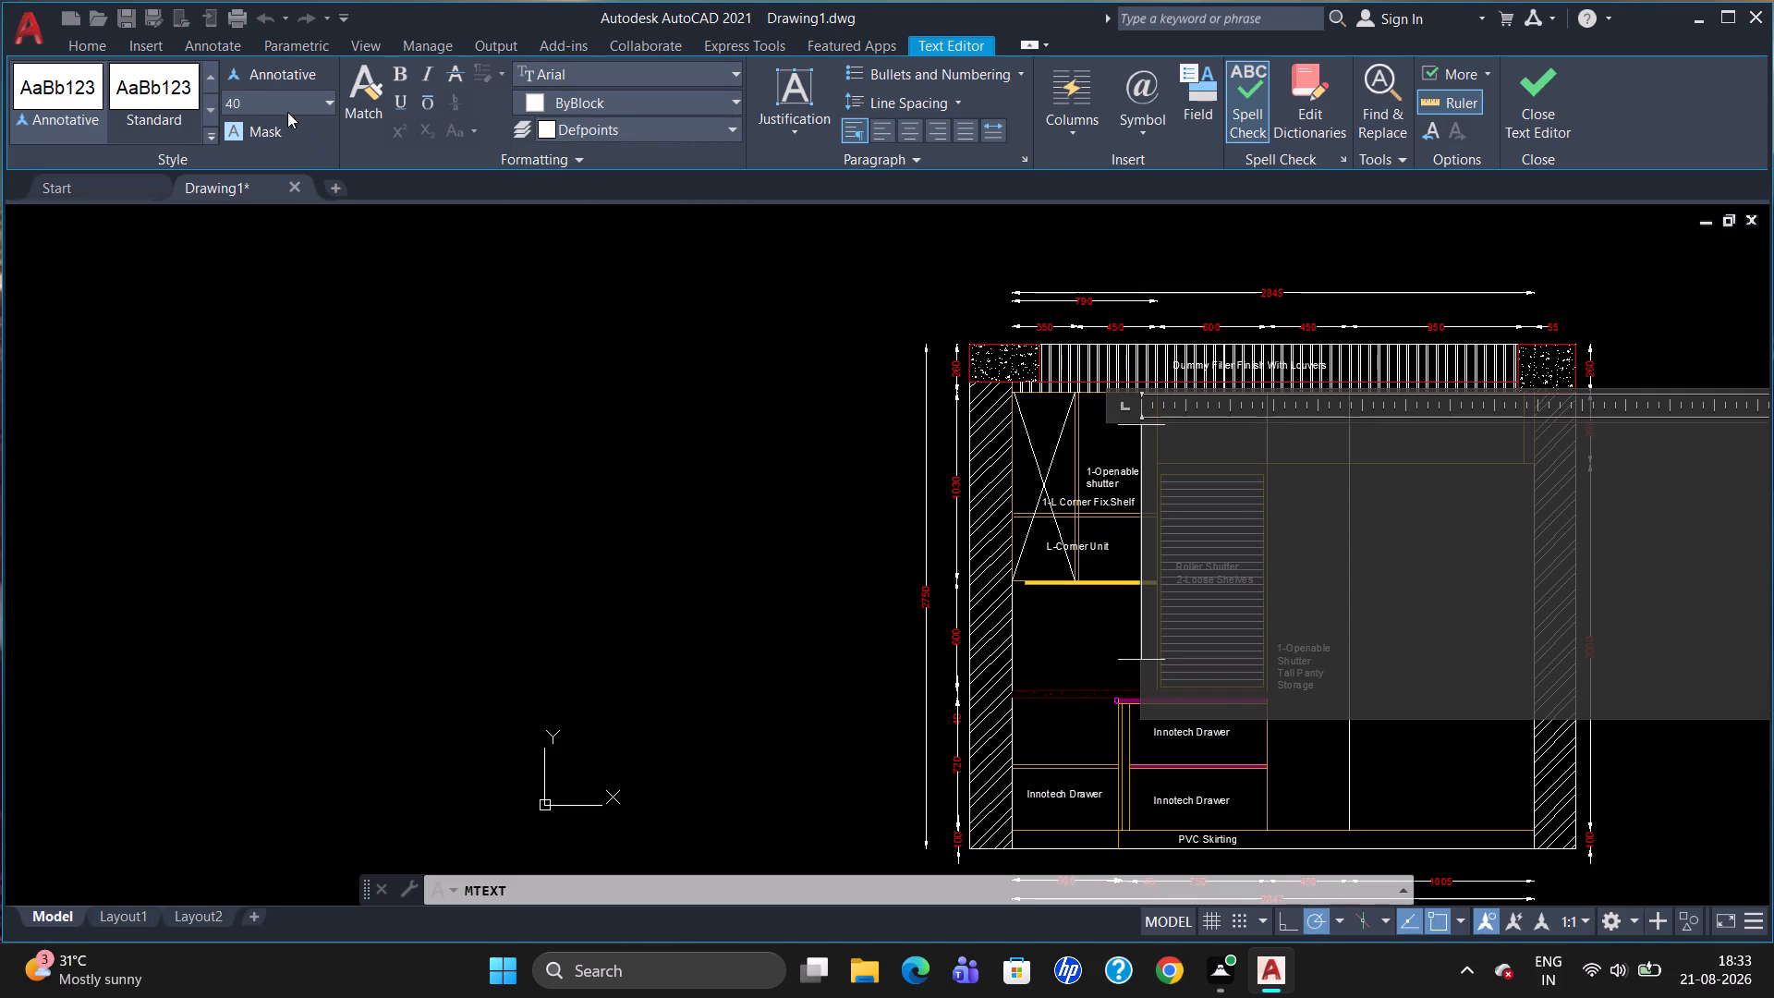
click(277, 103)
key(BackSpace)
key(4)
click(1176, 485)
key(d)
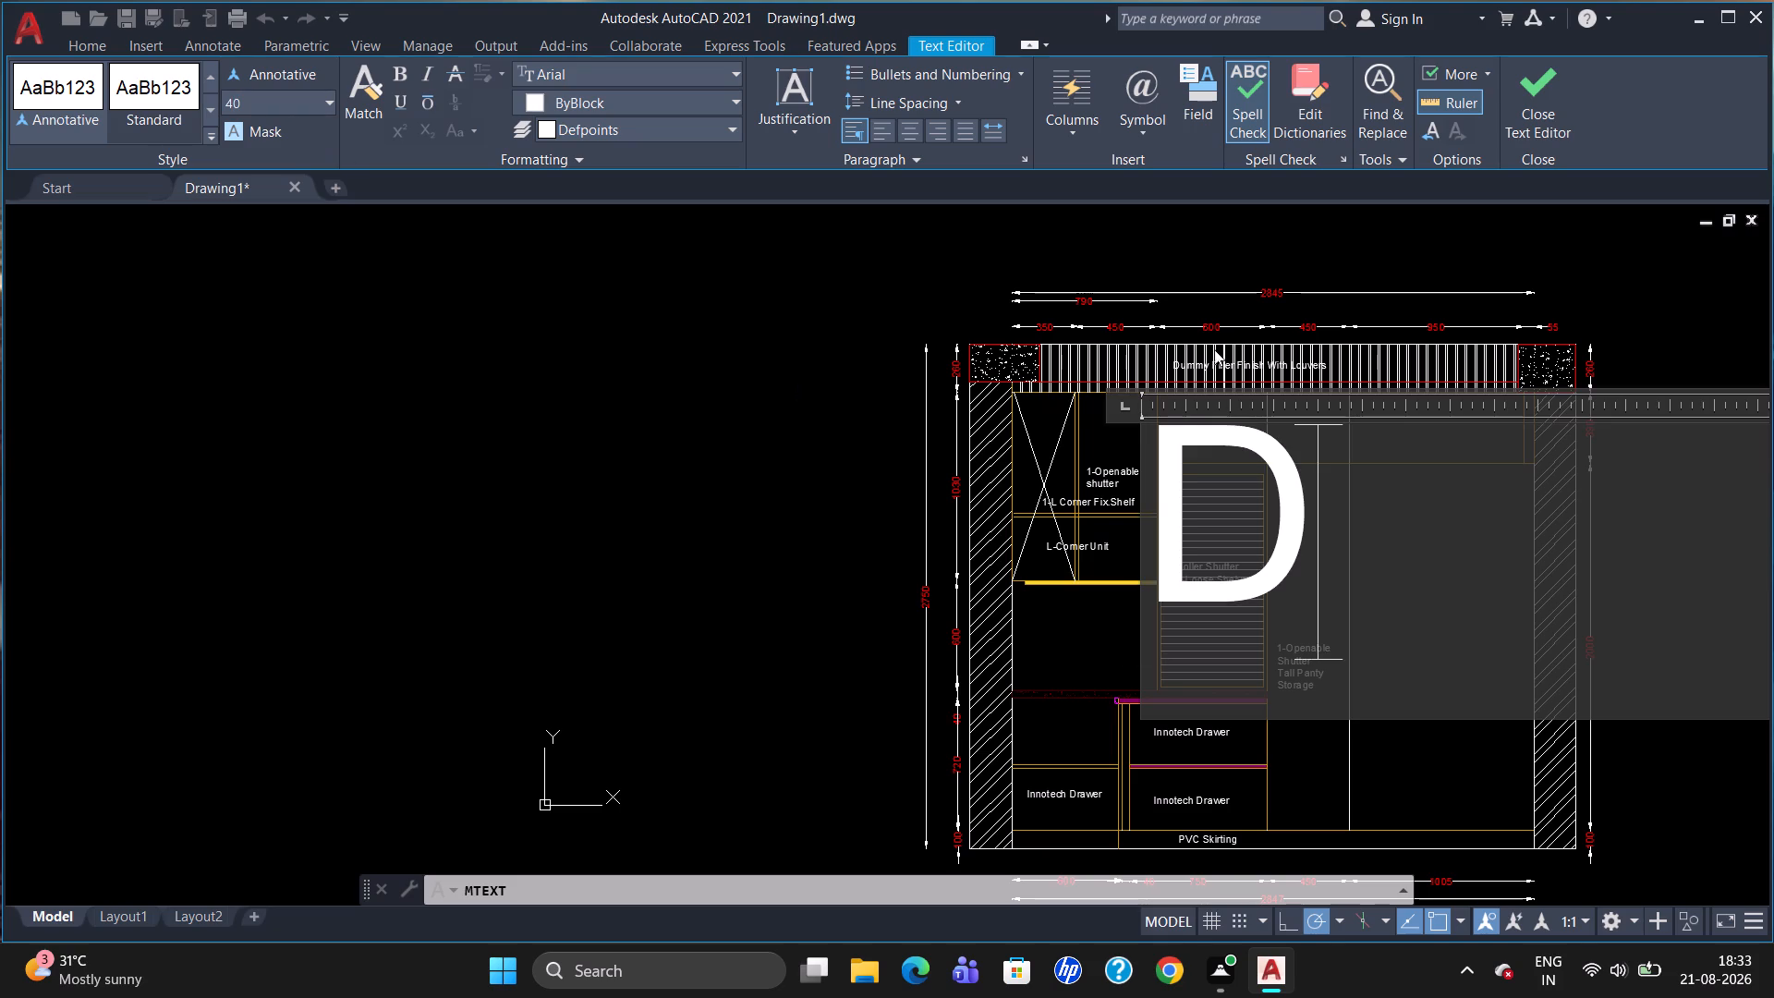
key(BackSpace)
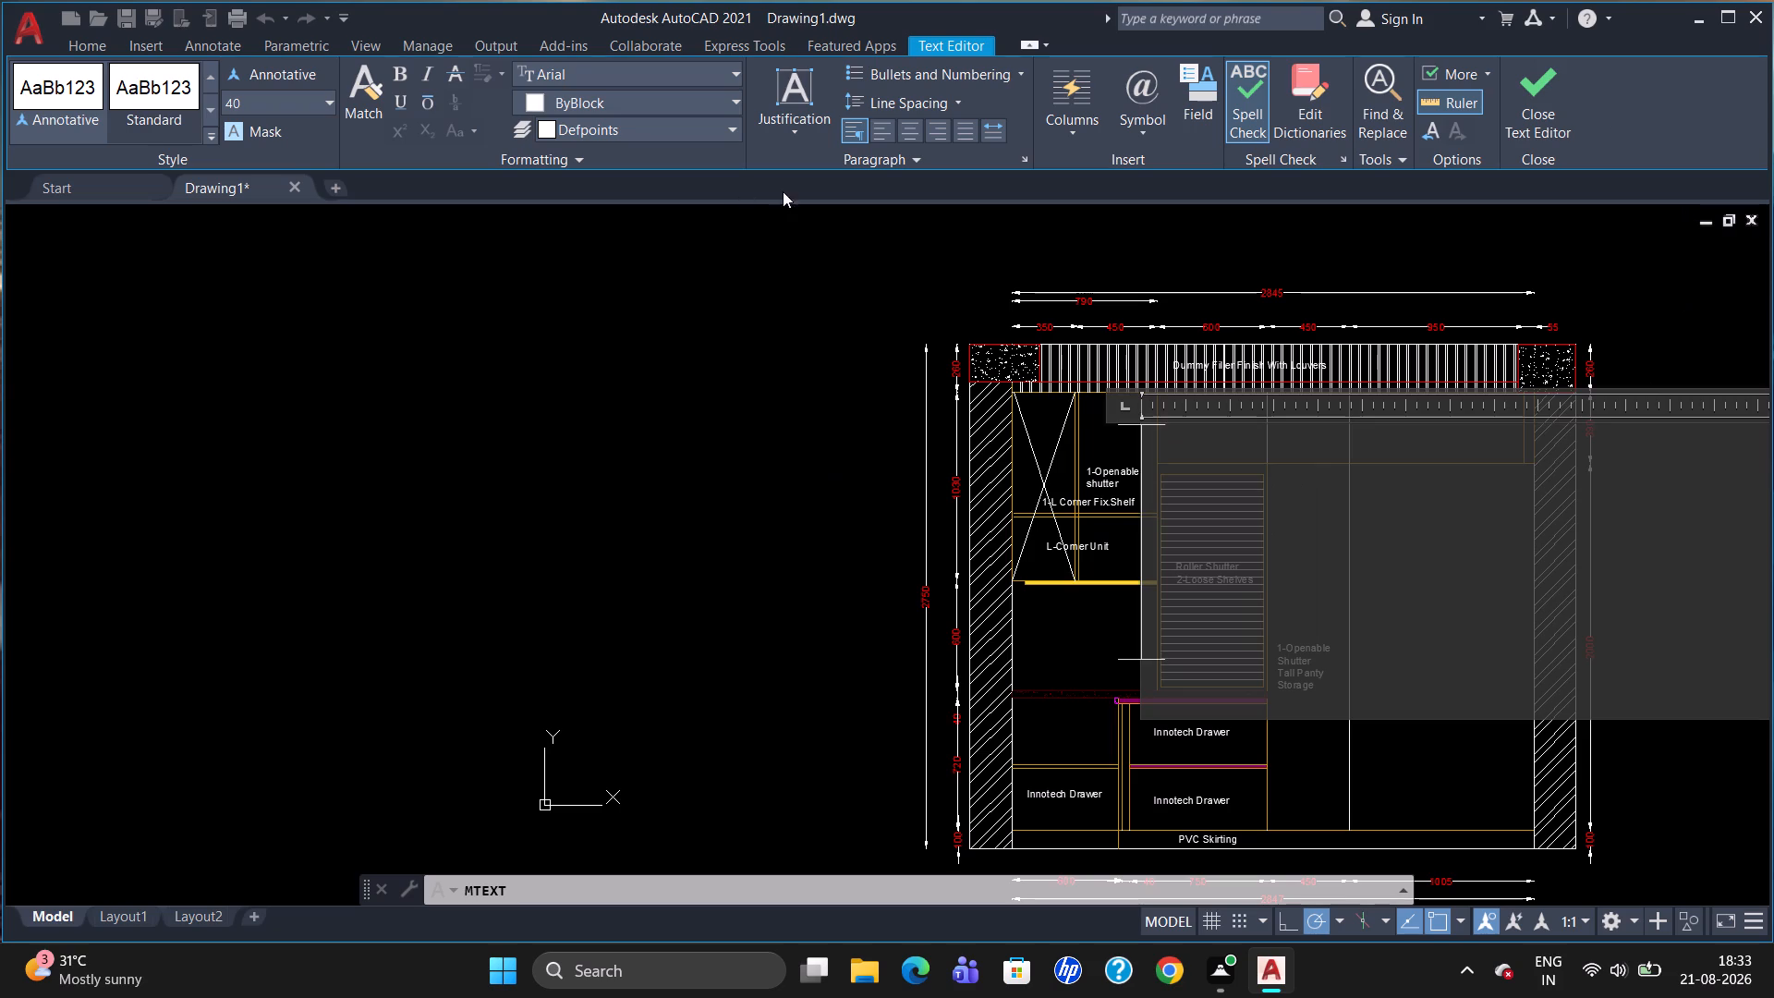
Set the text colour to Red and enter the label "Deep 350mm".
click(662, 99)
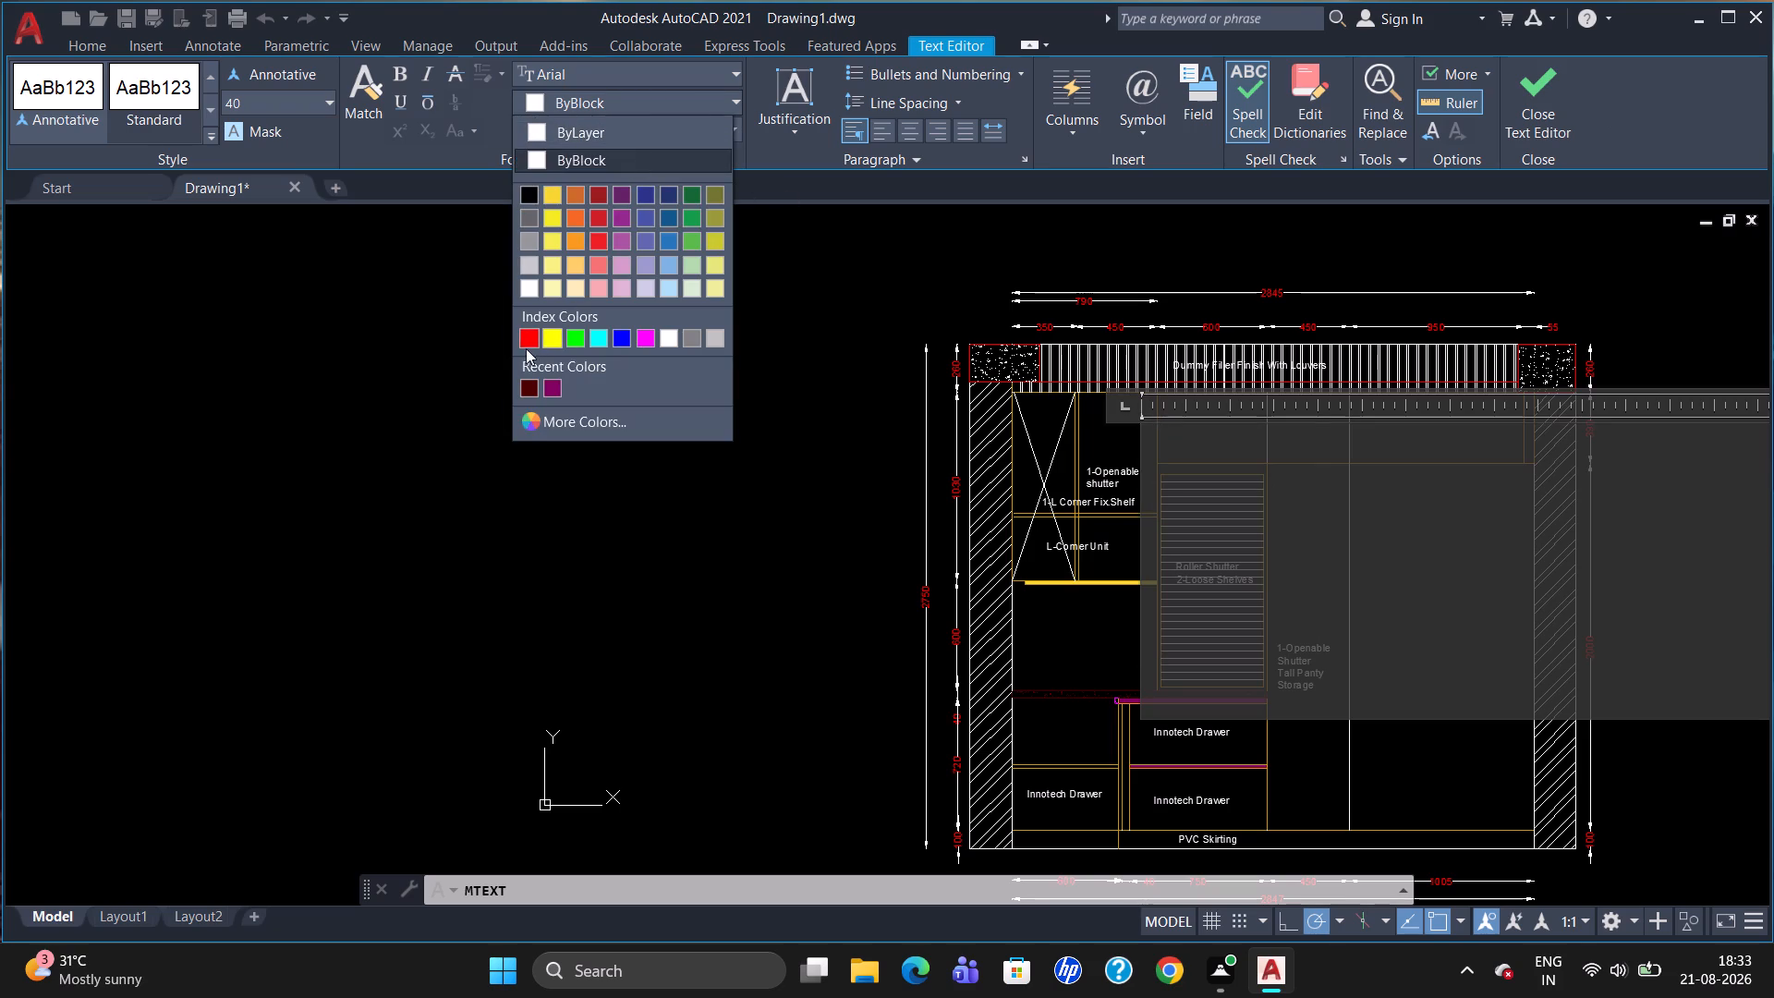
click(520, 346)
key(d)
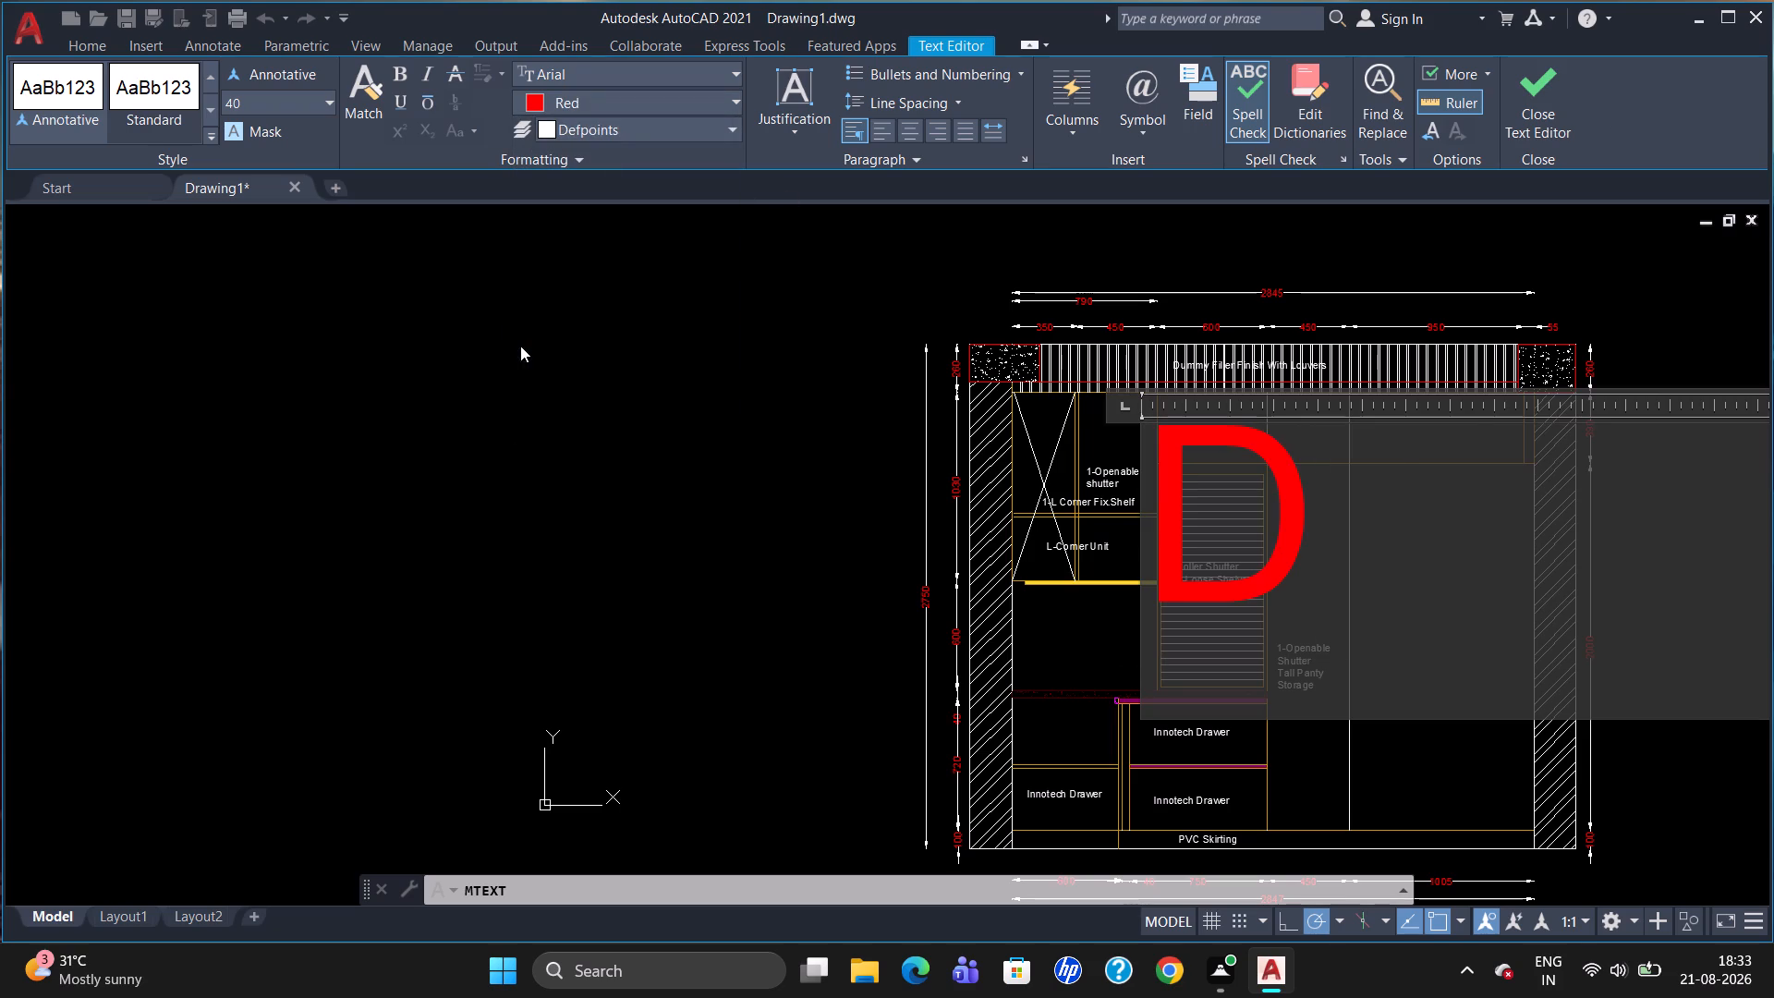
text(eep)
key(space)
text(35)
text(0mm)
click(625, 252)
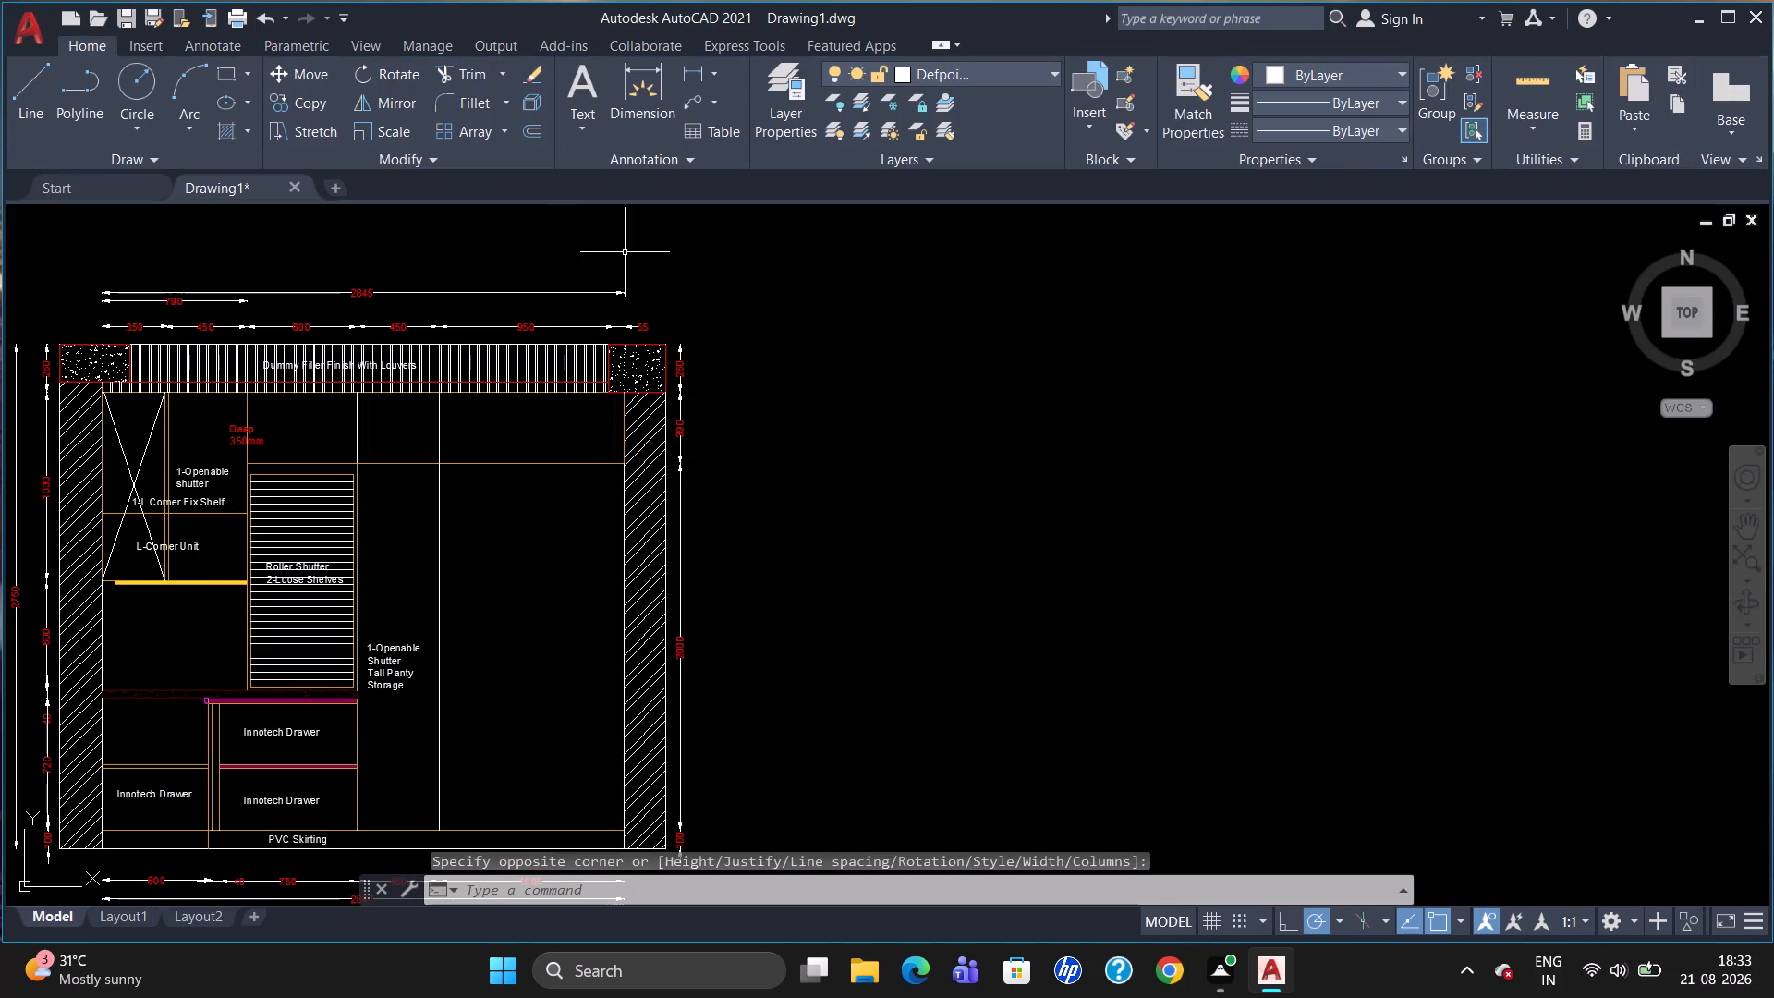
Widen the "Deep 350mm" label's text box so the label fits on one line.
click(239, 436)
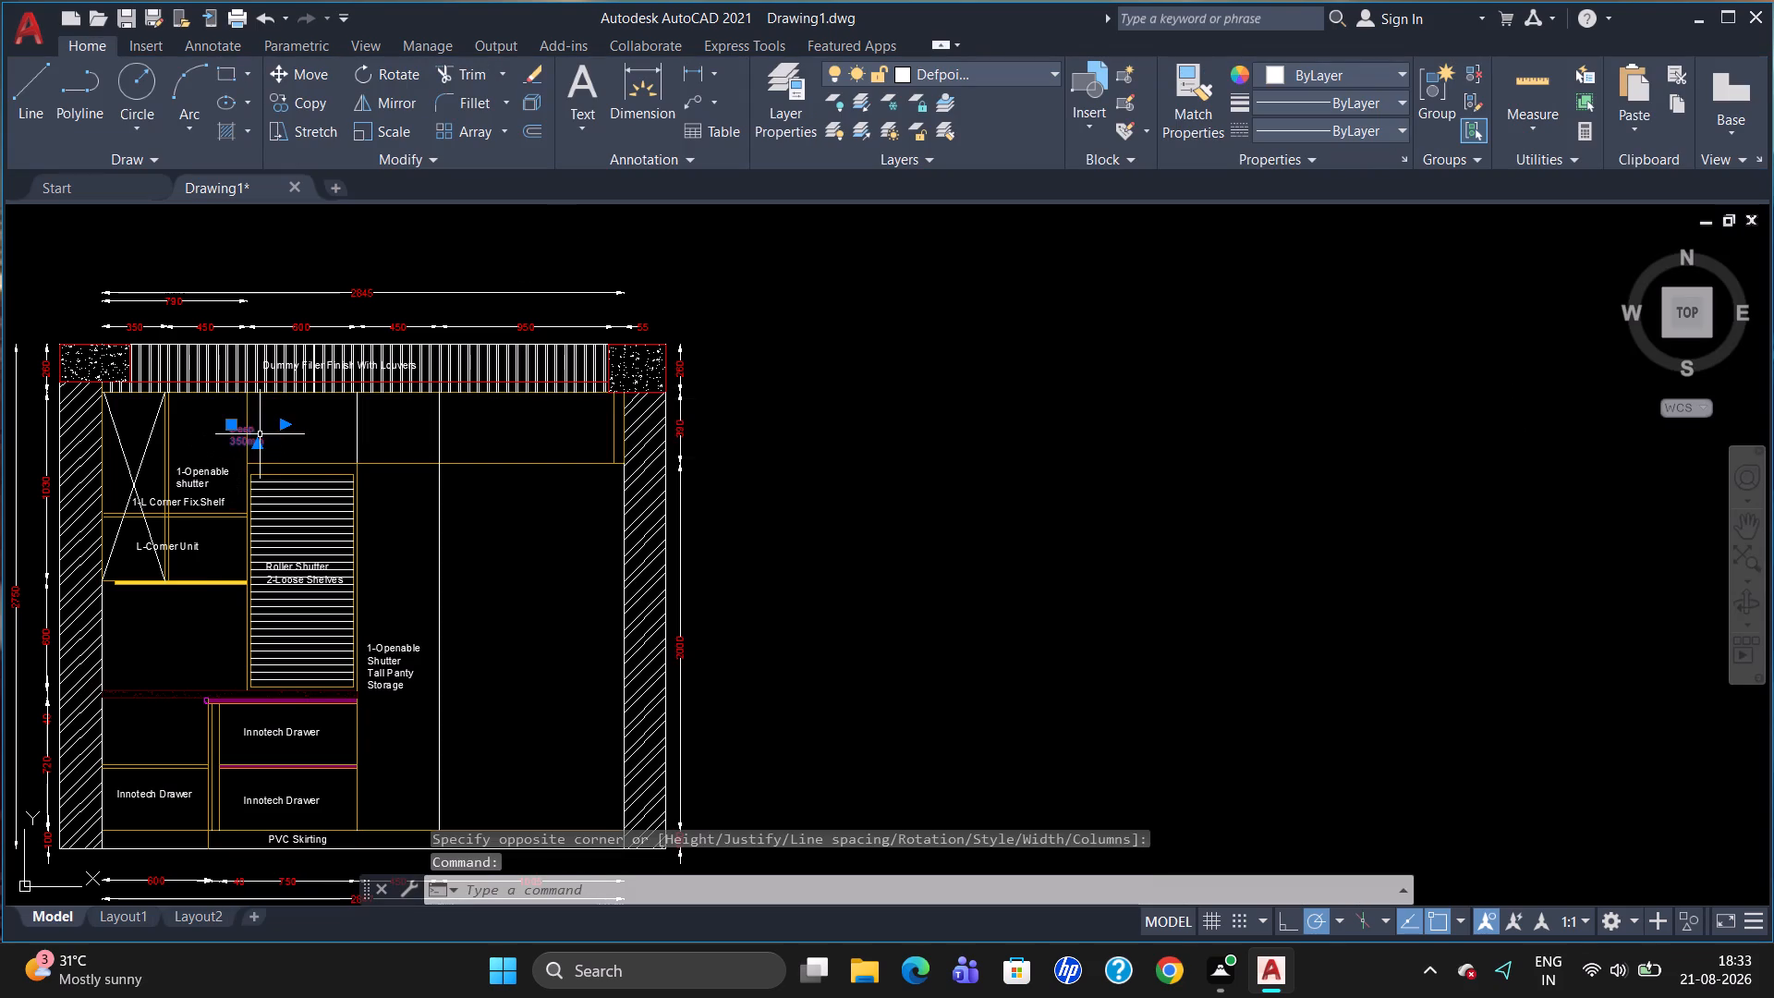
double_click(240, 436)
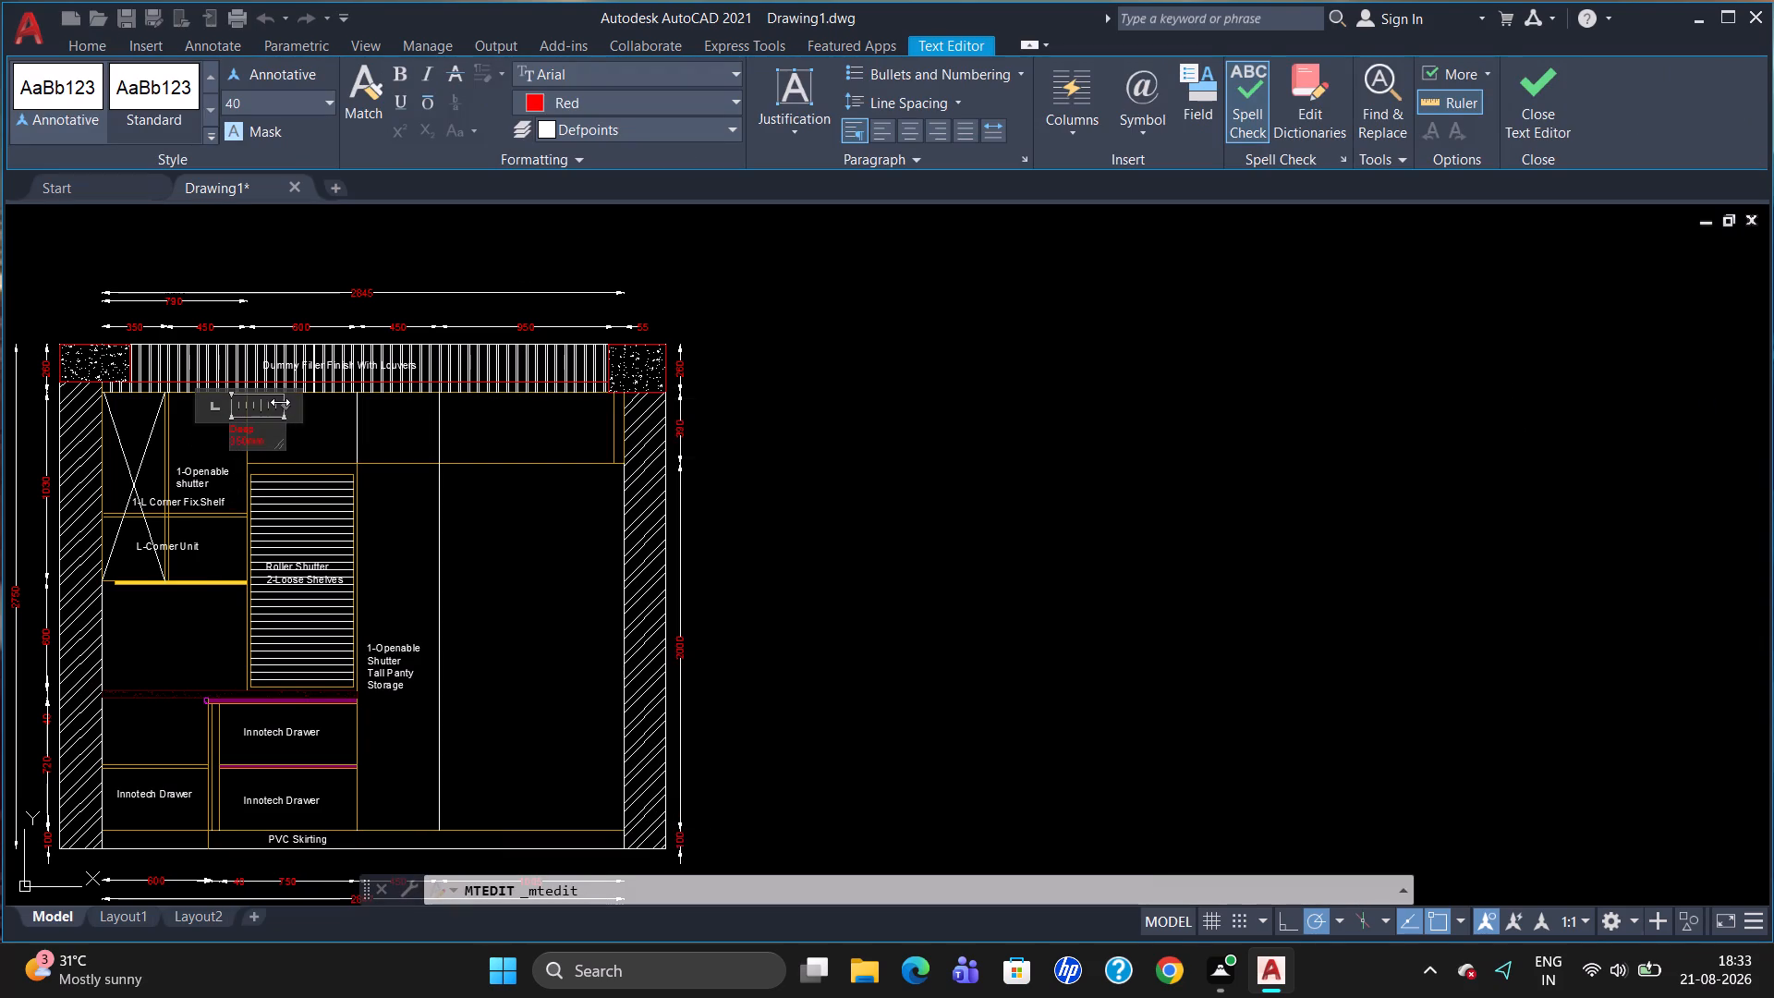
drag(285, 404, 307, 405)
click(298, 447)
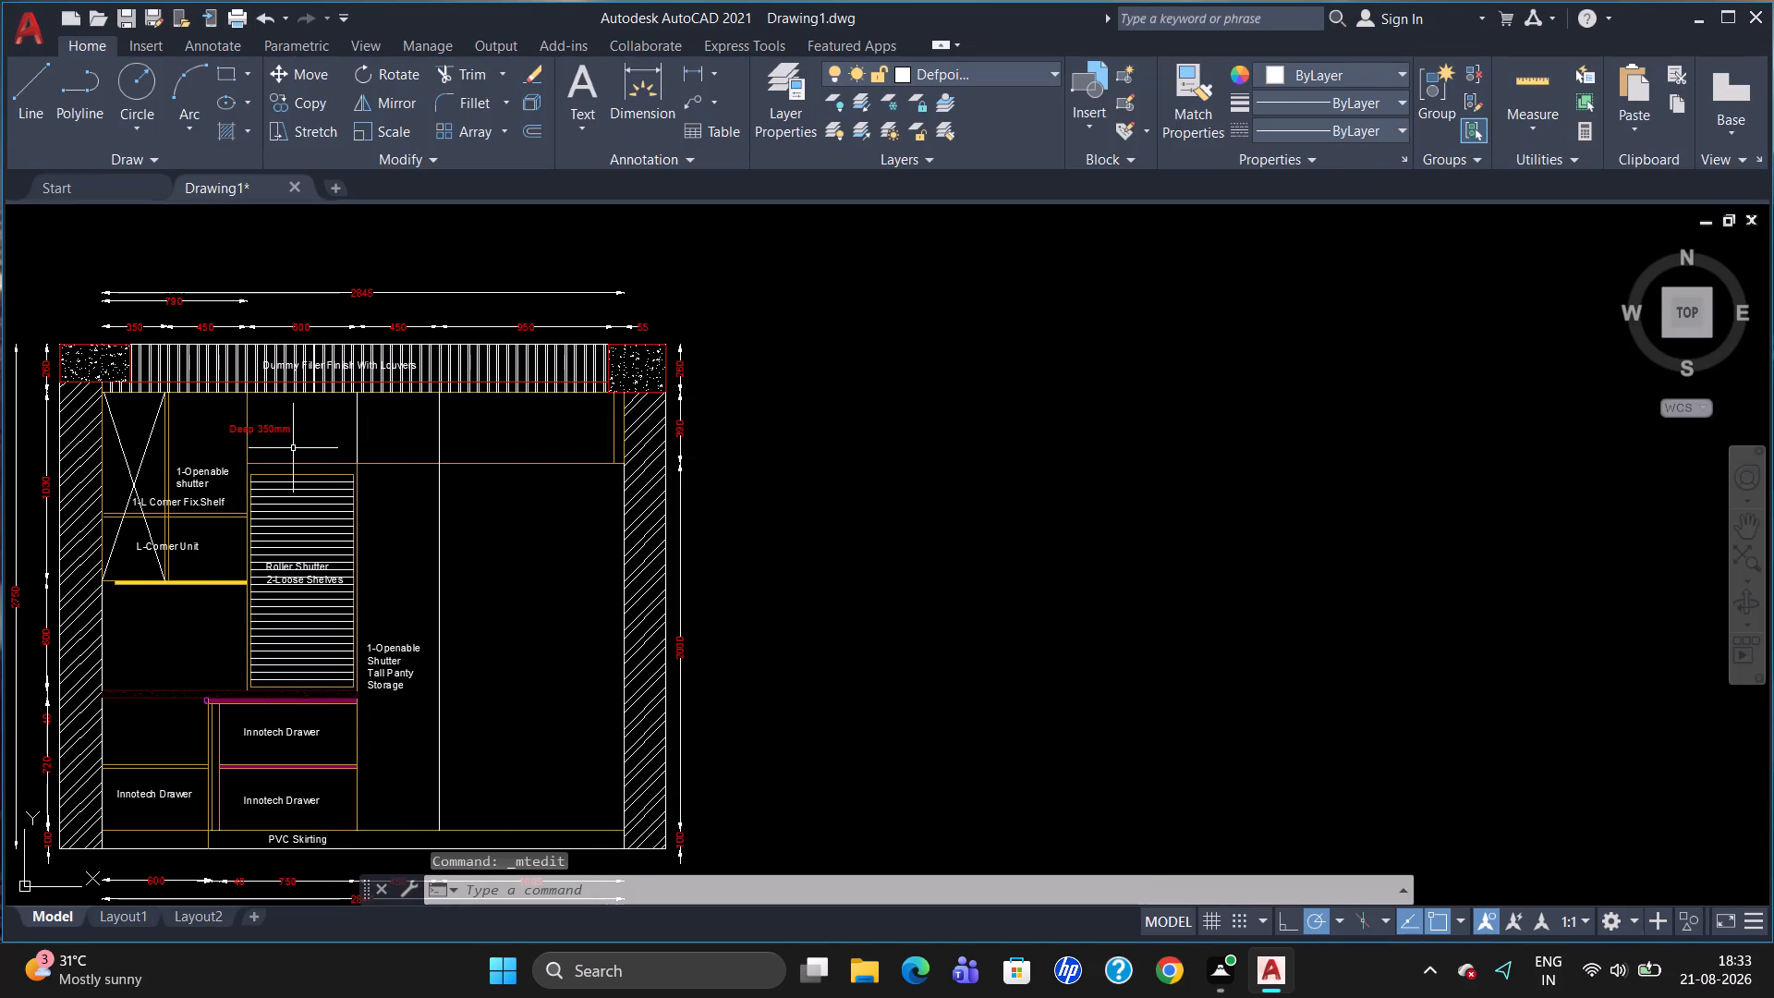
Copy the "Deep 350mm" label onto the slatted panel's top, the tall storage unit, its overhead compartment and the wide overhead compartment beside that.
click(237, 429)
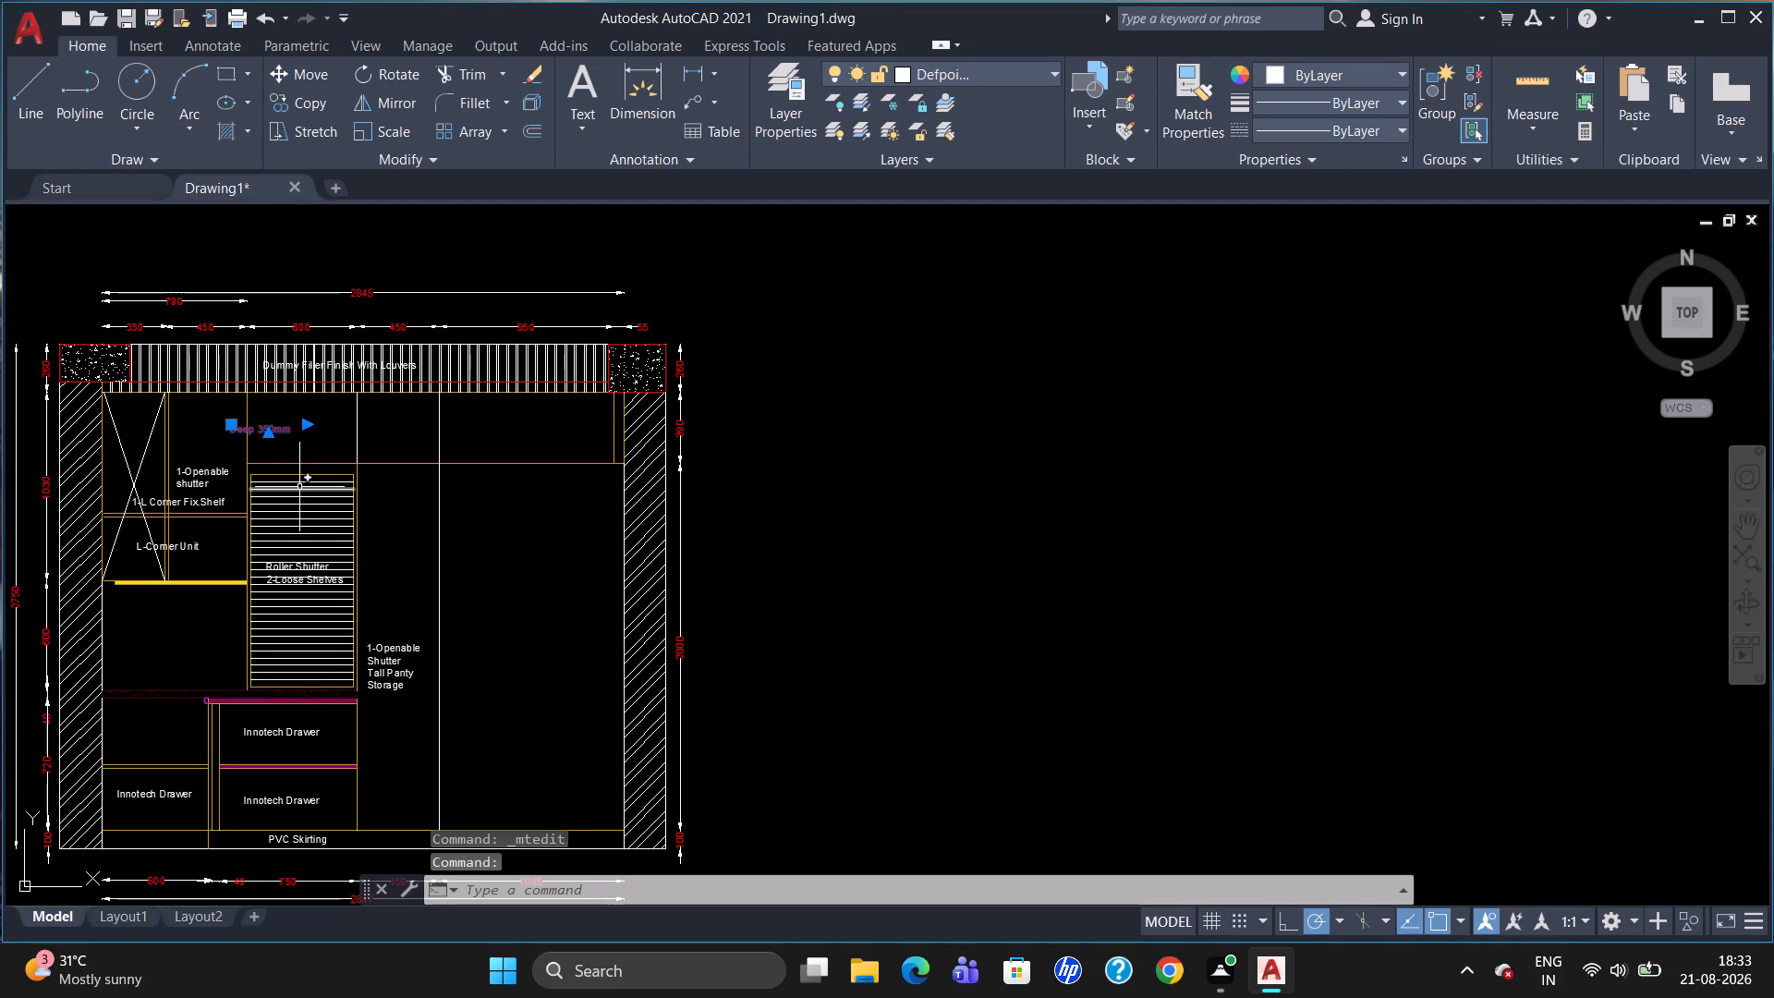
text(co)
key(Return)
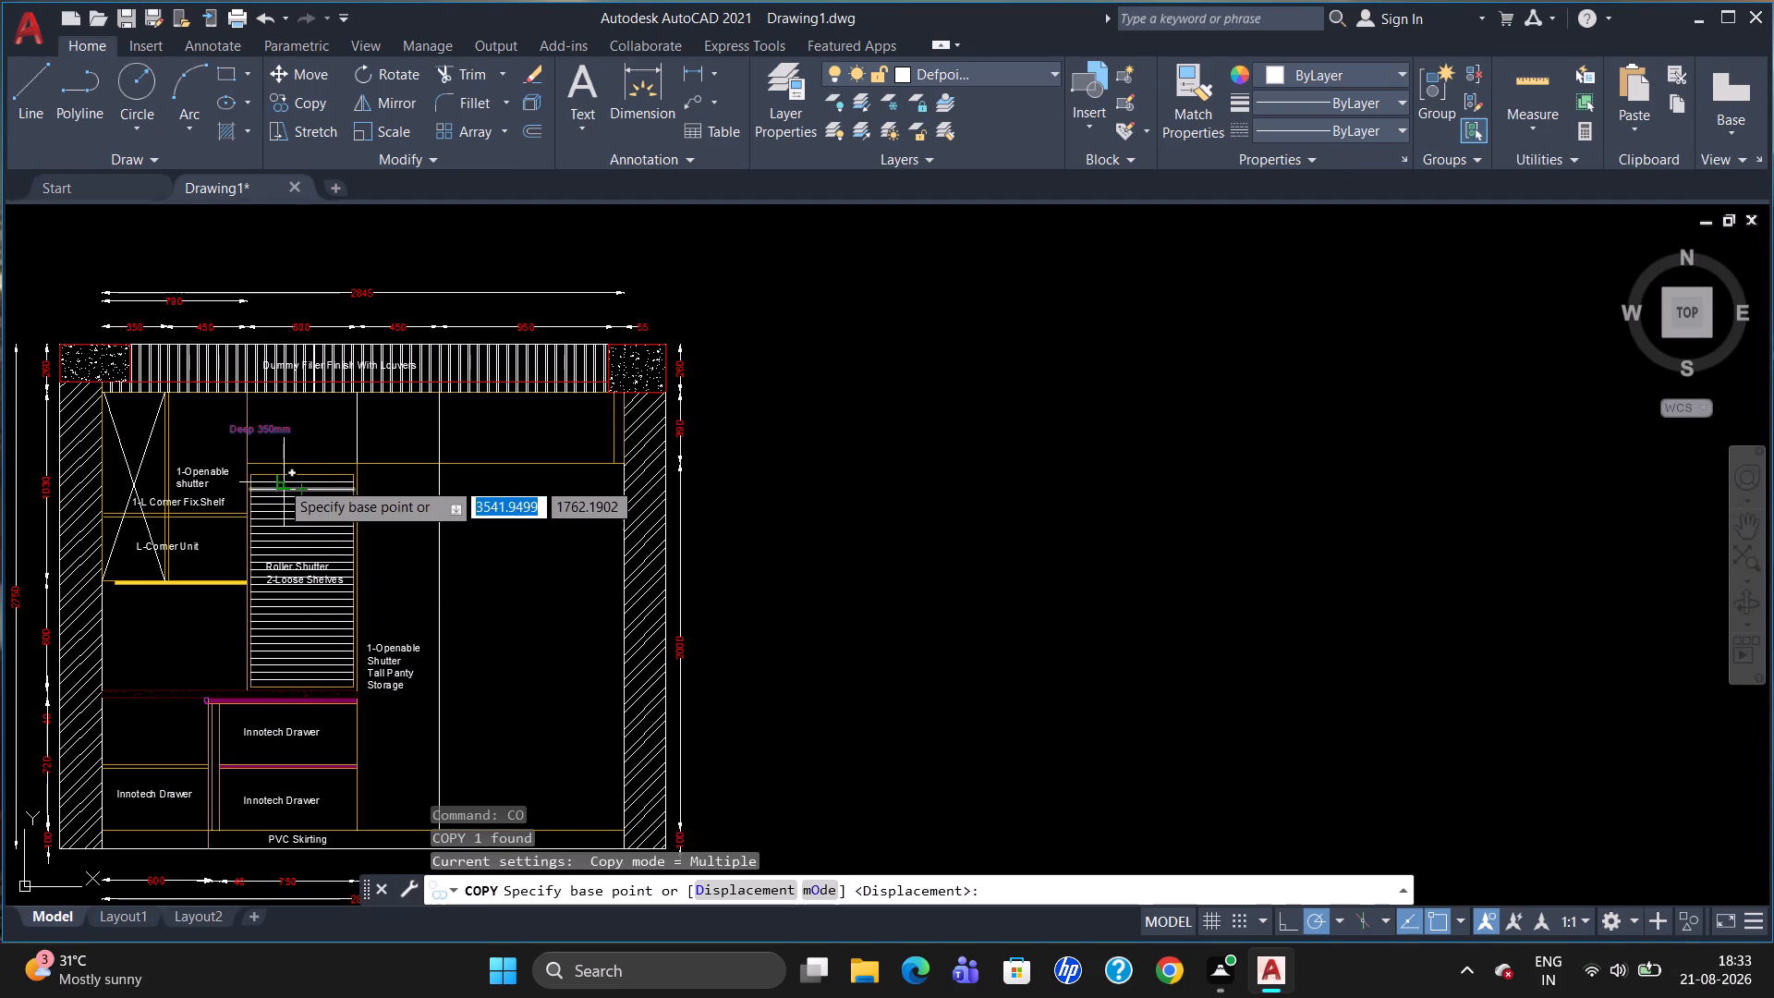
click(253, 431)
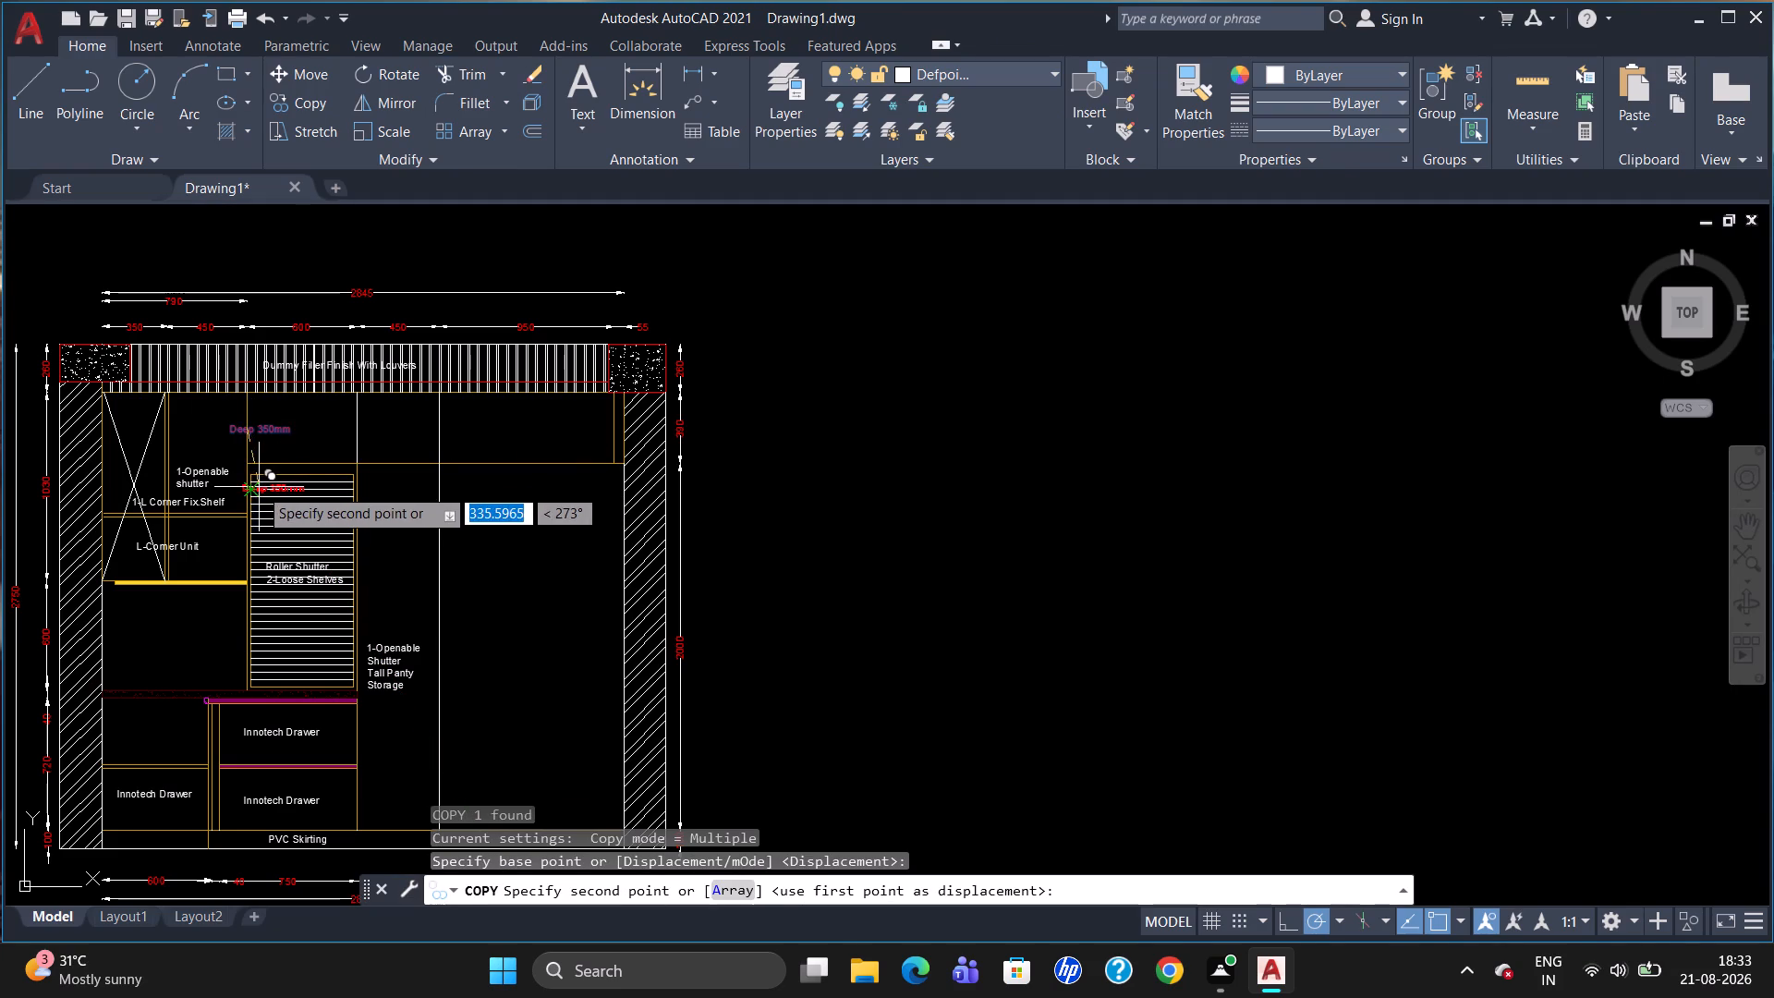
scroll(254, 490, up, 2)
click(246, 491)
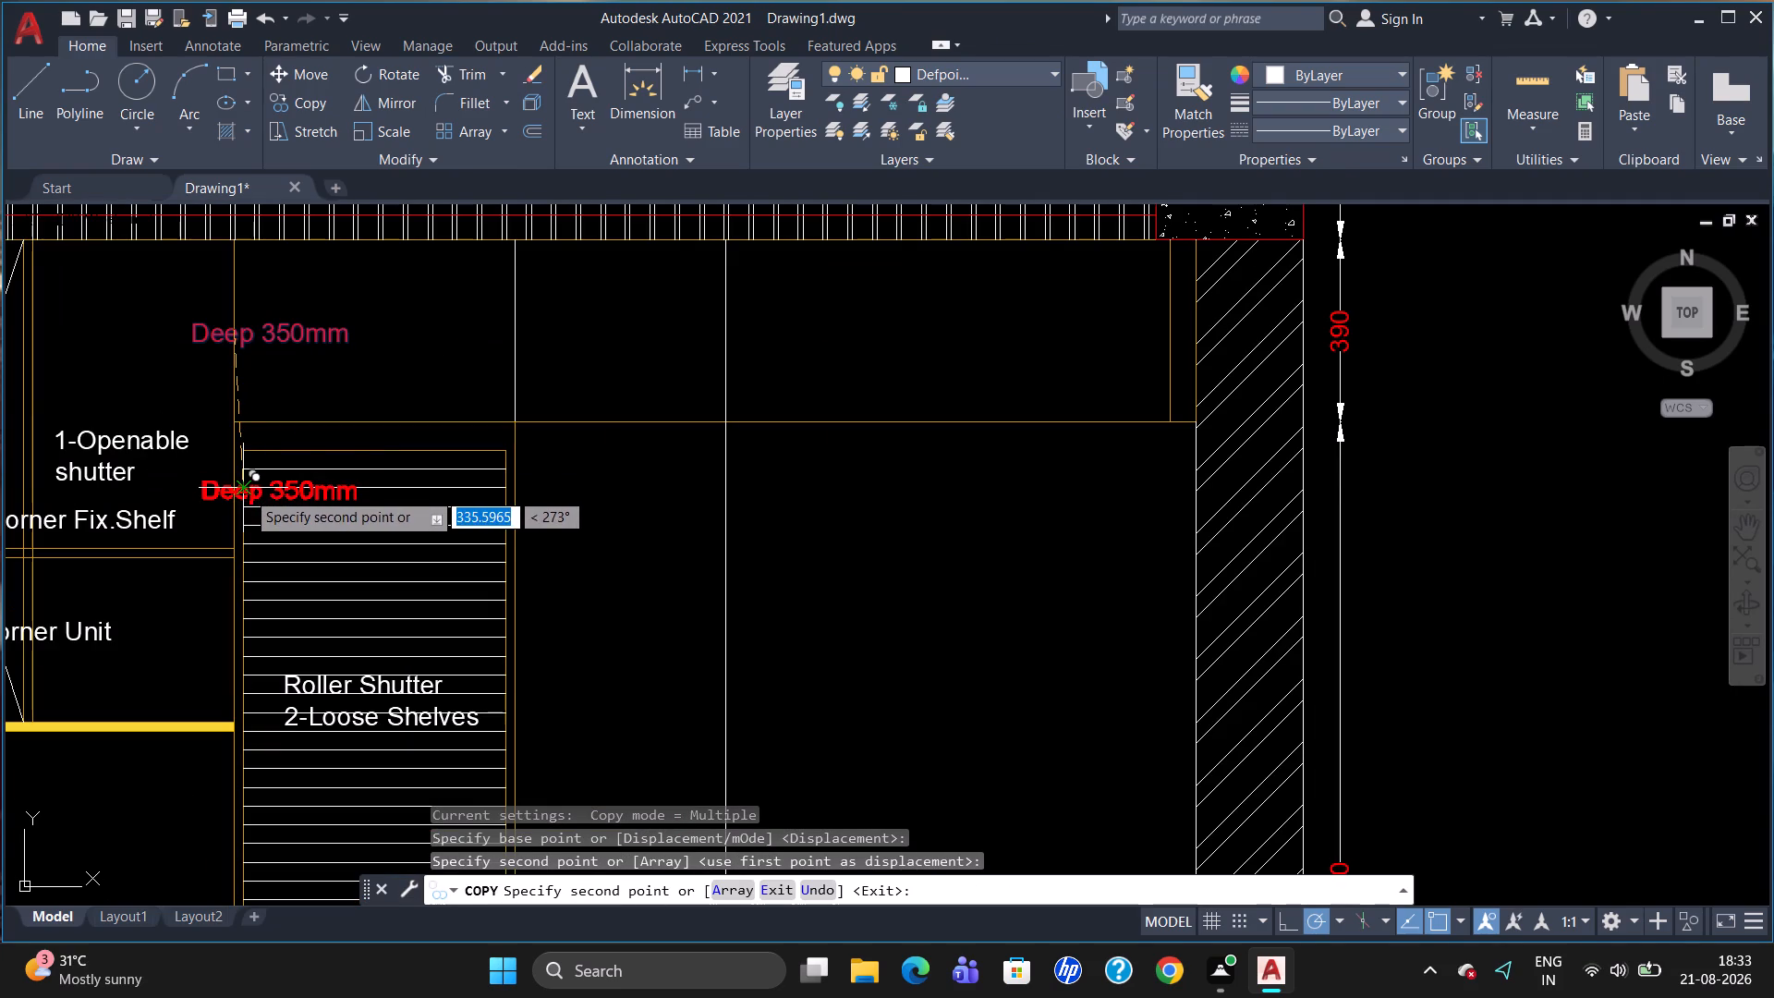
click(572, 330)
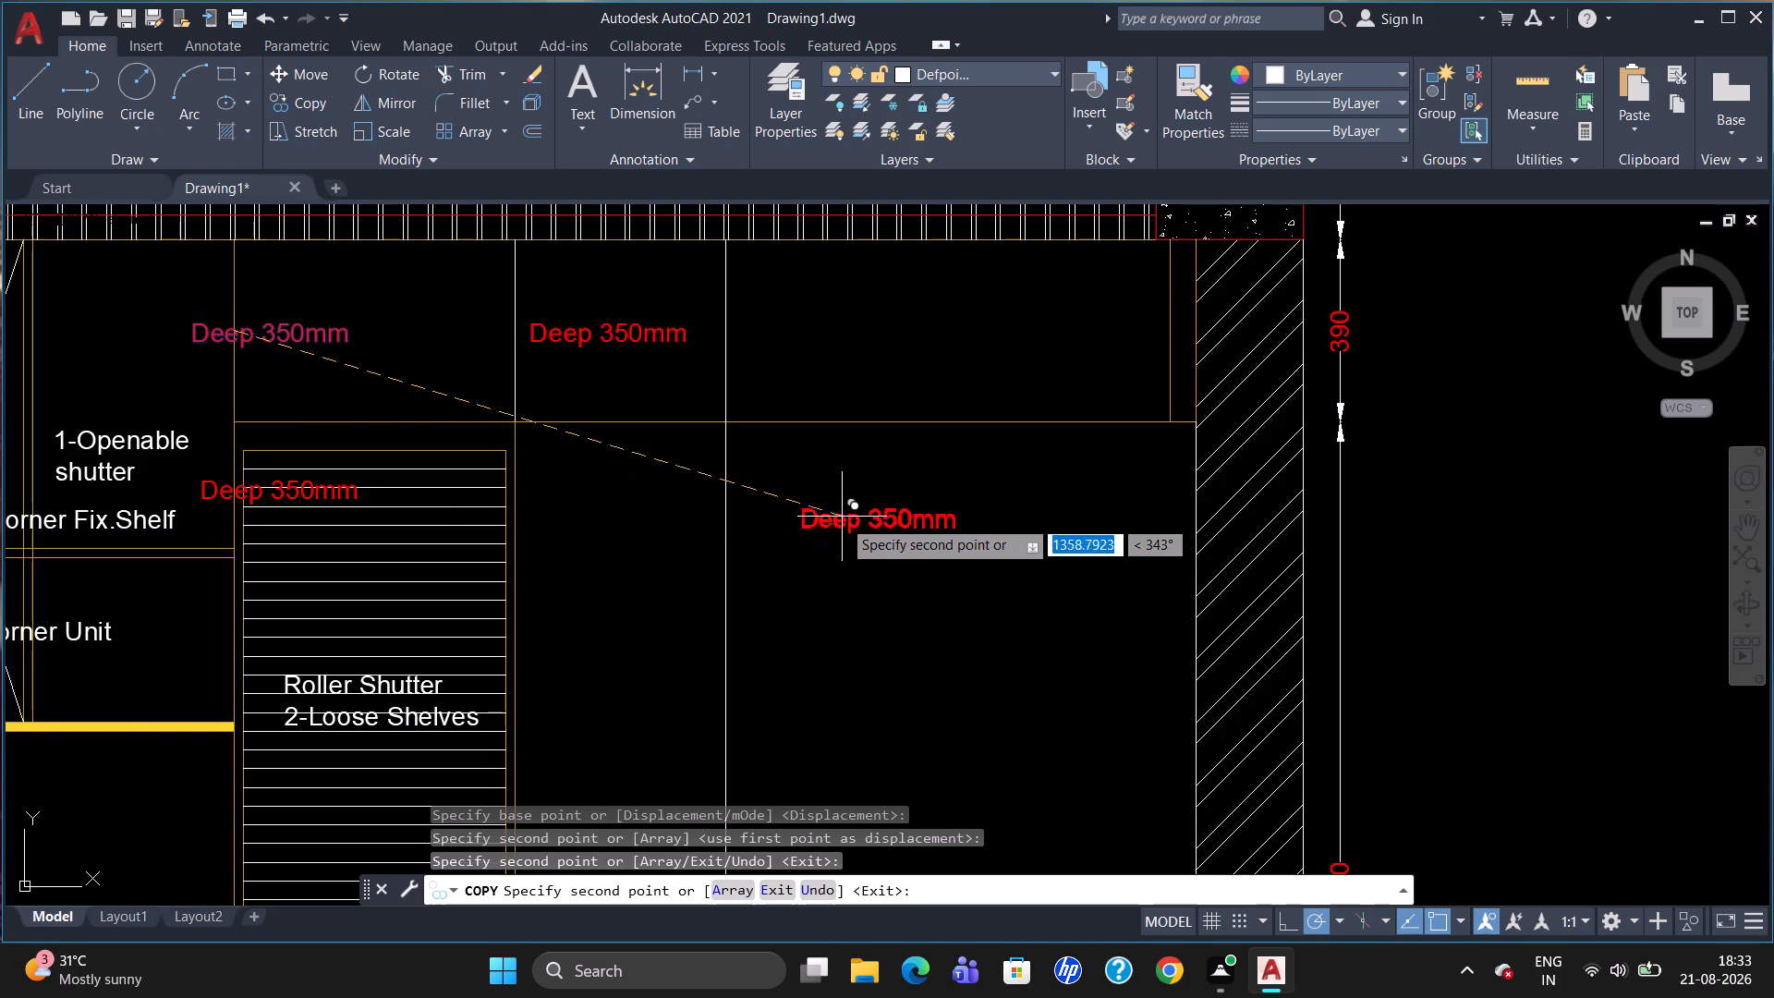
scroll(856, 524, down, 3)
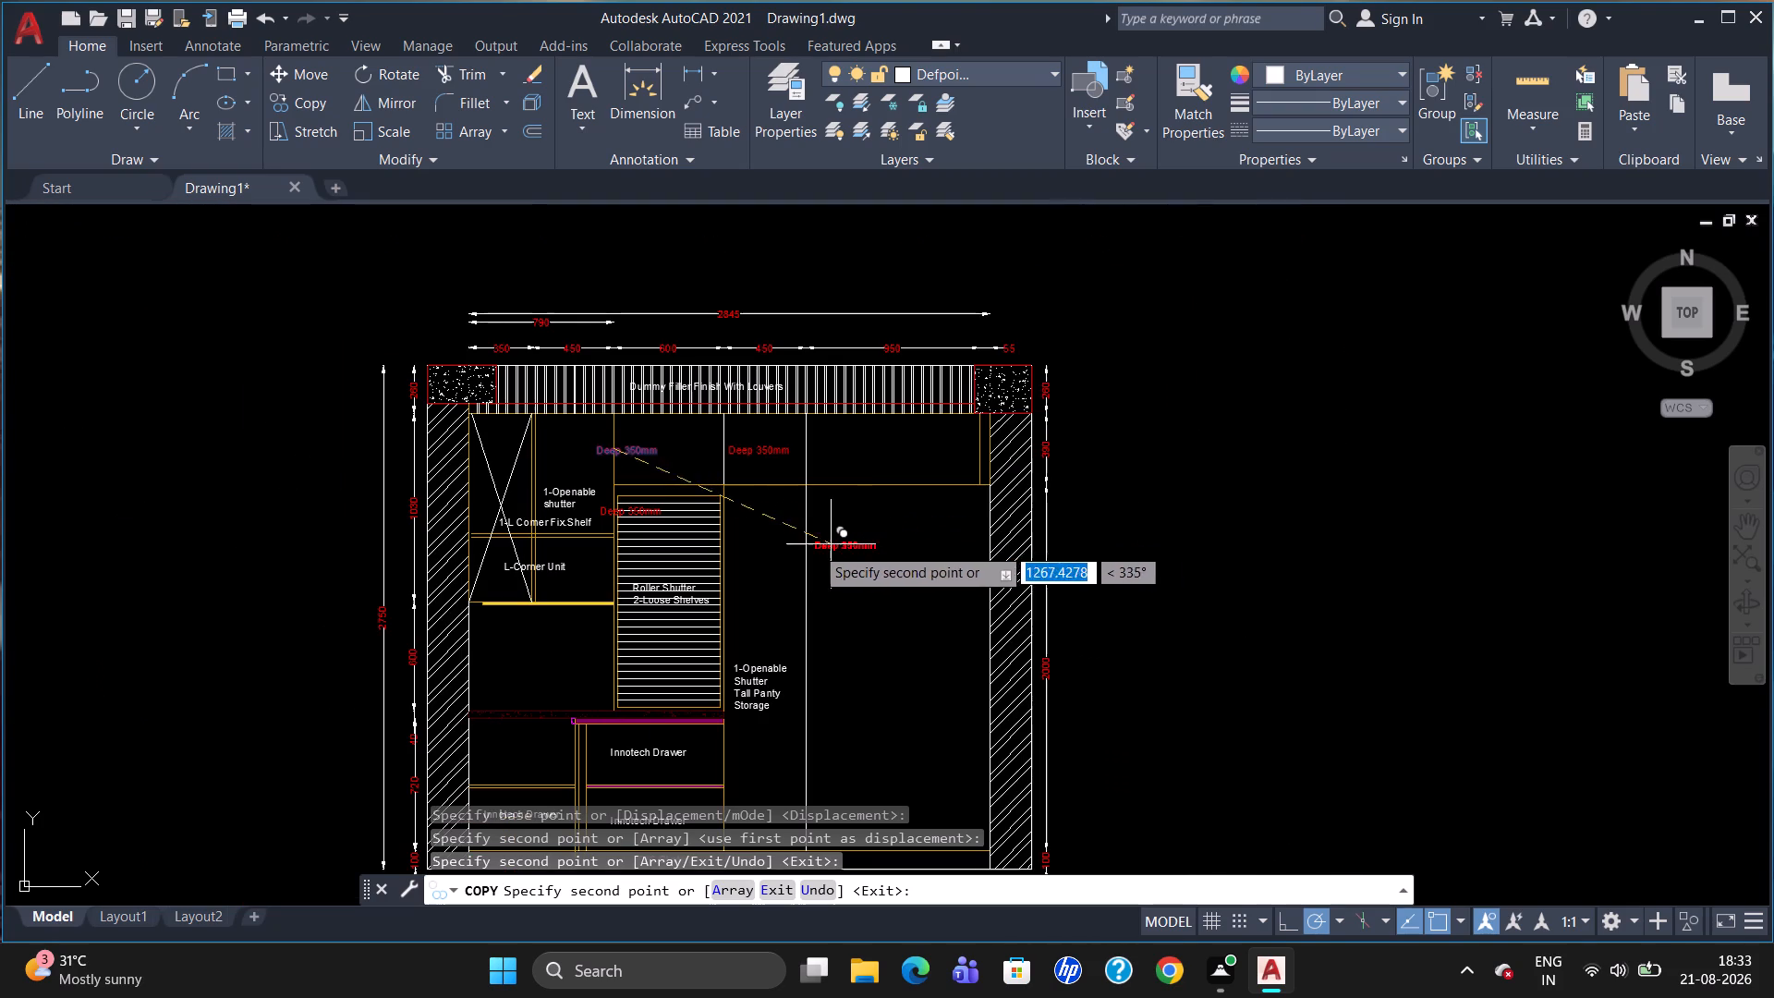
click(751, 562)
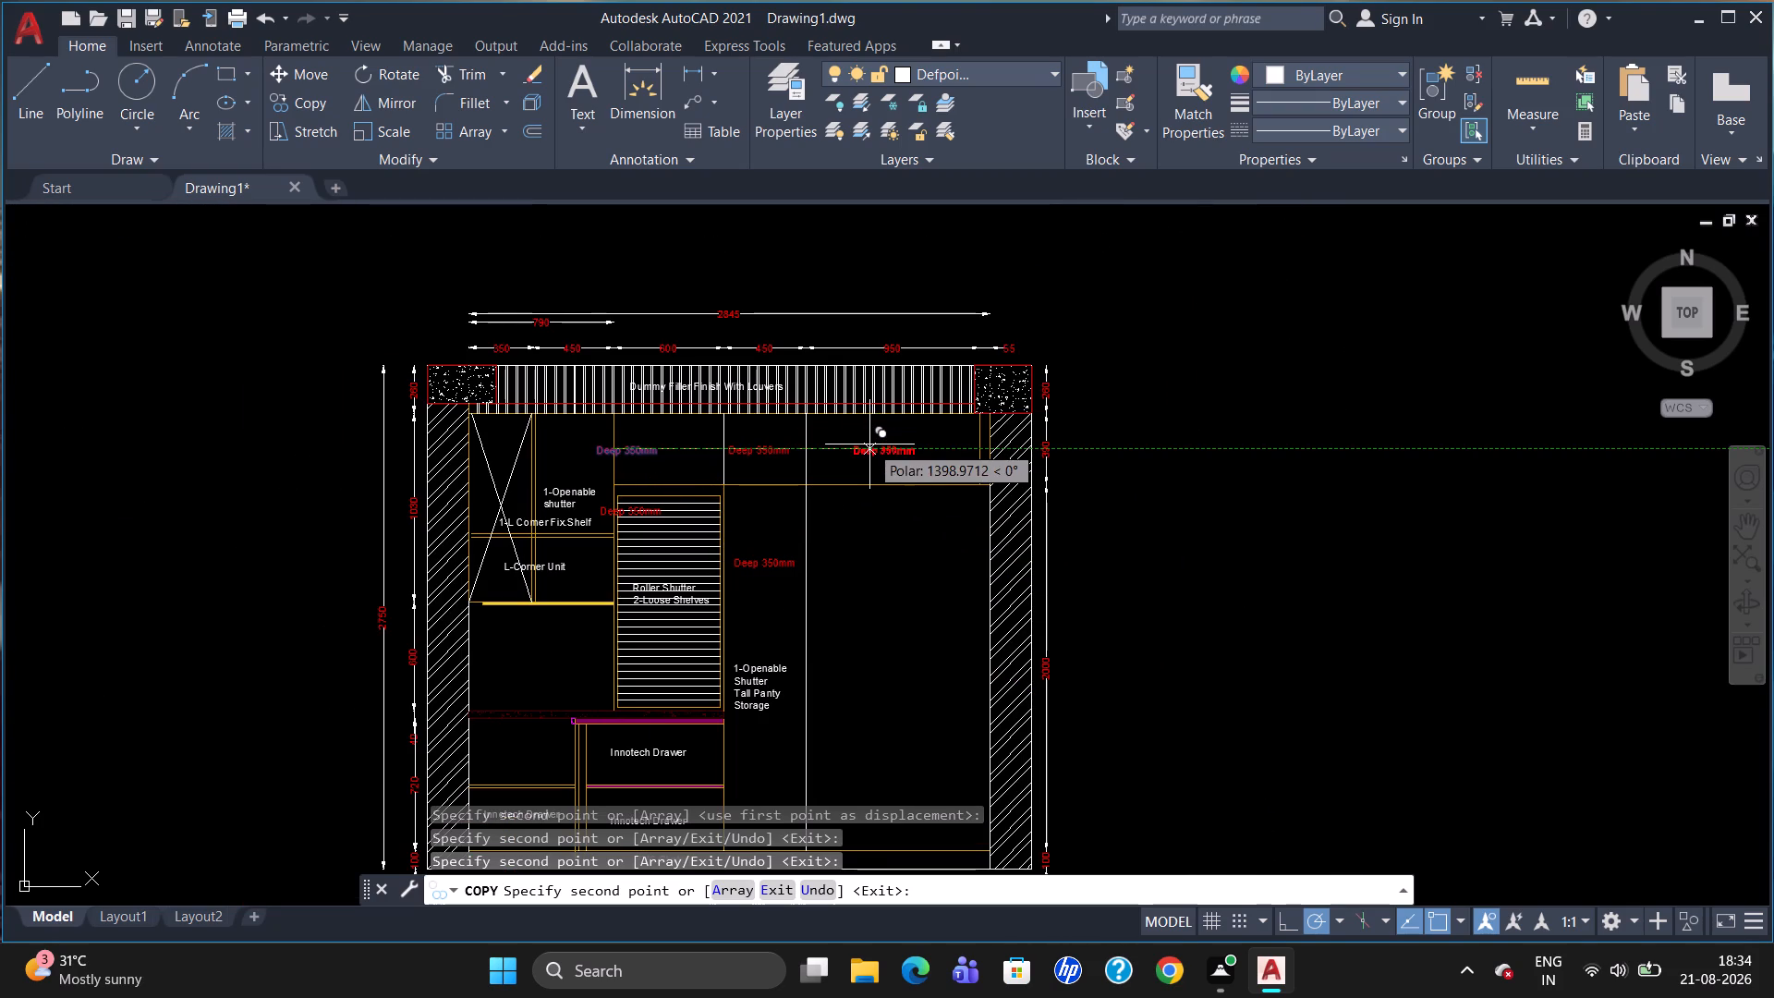
click(869, 442)
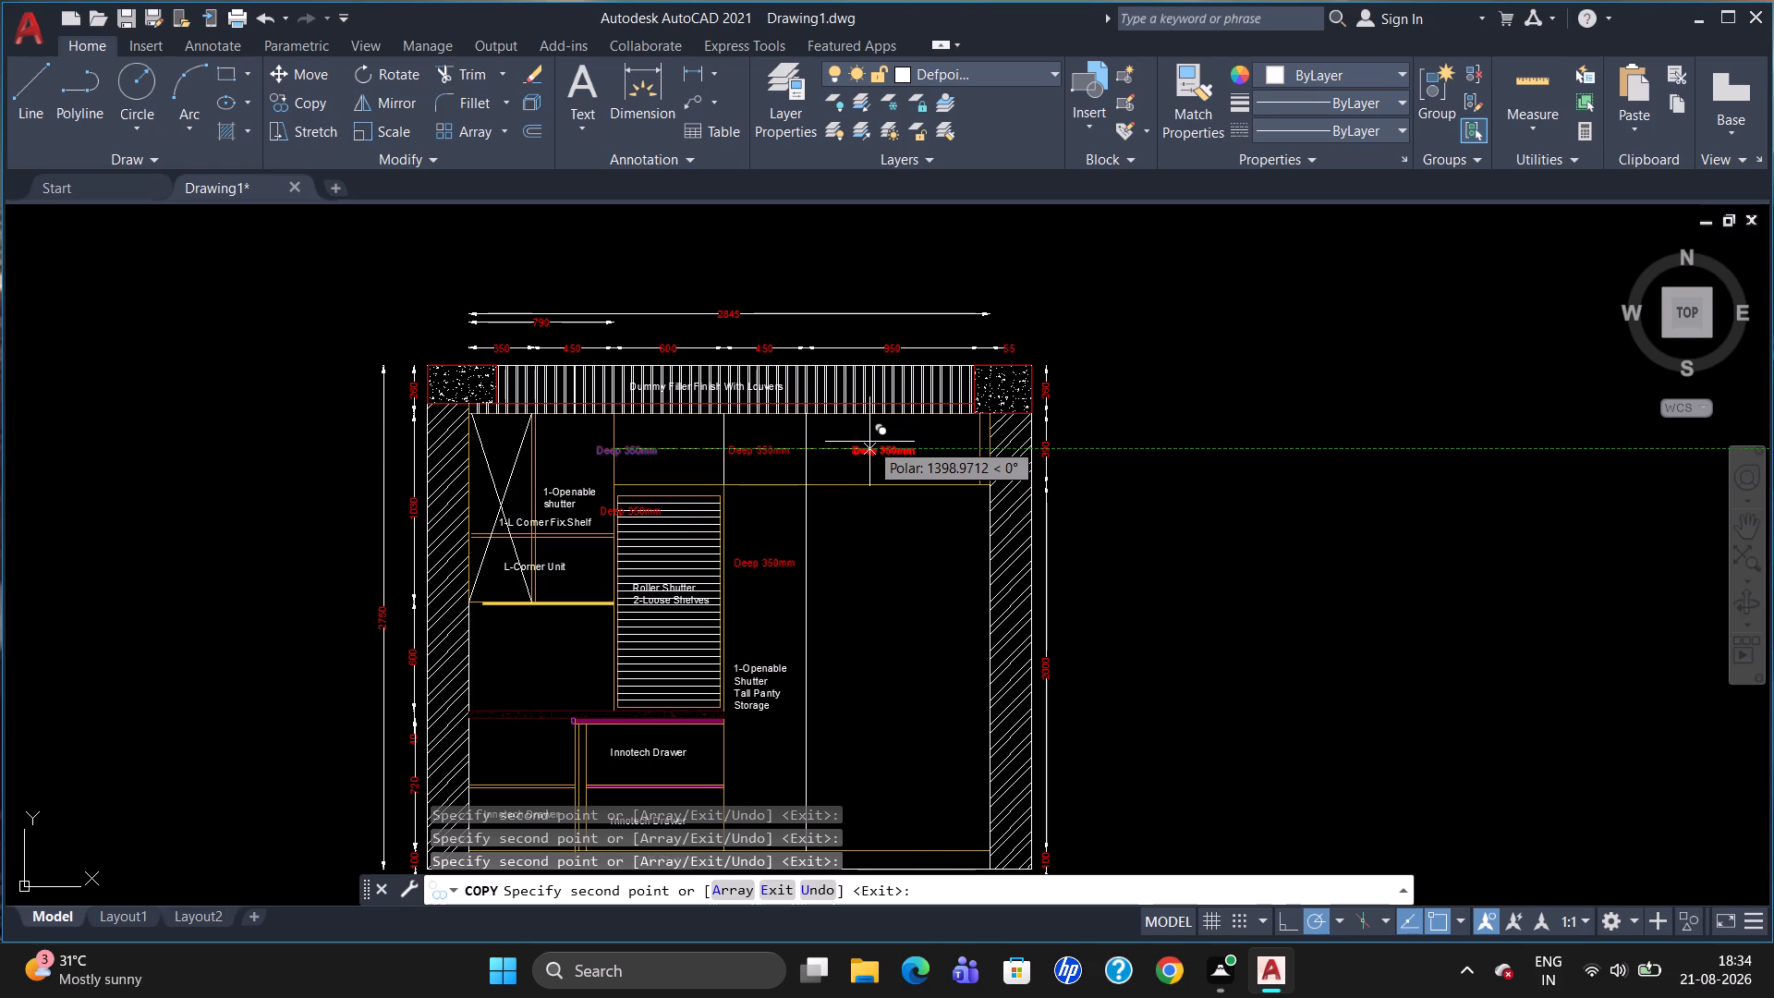
key(Escape)
Change the depth label in the wide overhead compartment to "Deep 600mm".
double_click(869, 450)
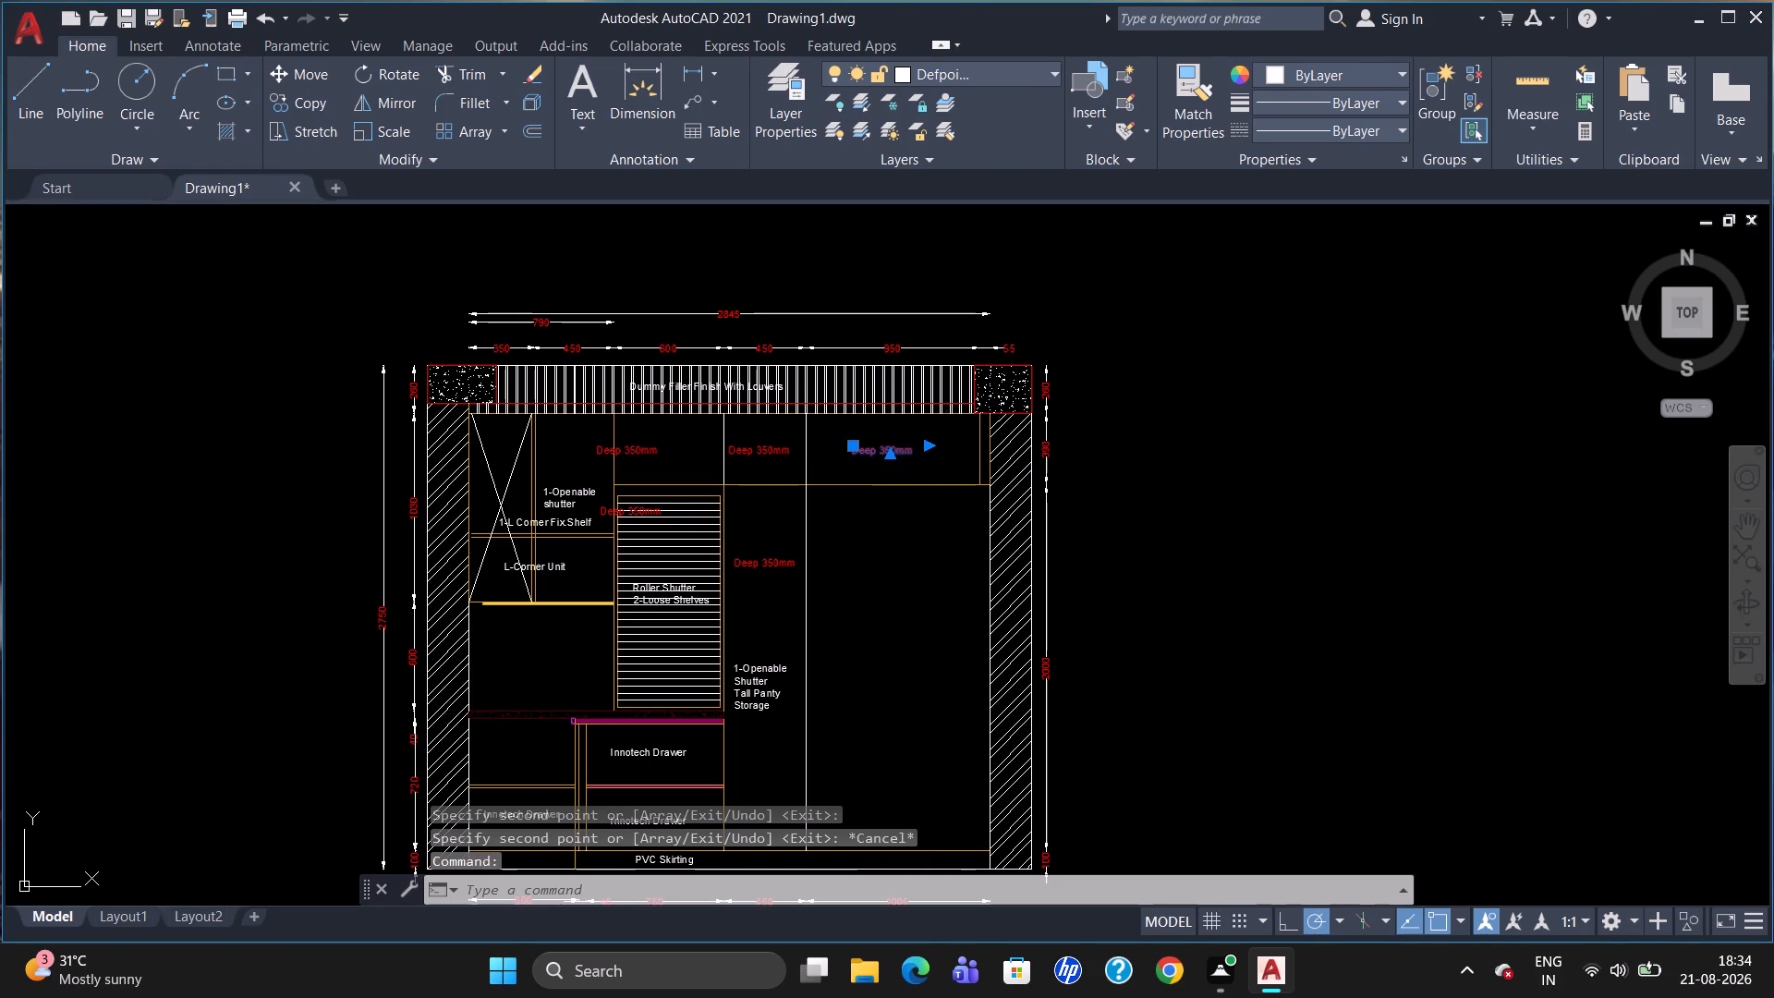
click(898, 448)
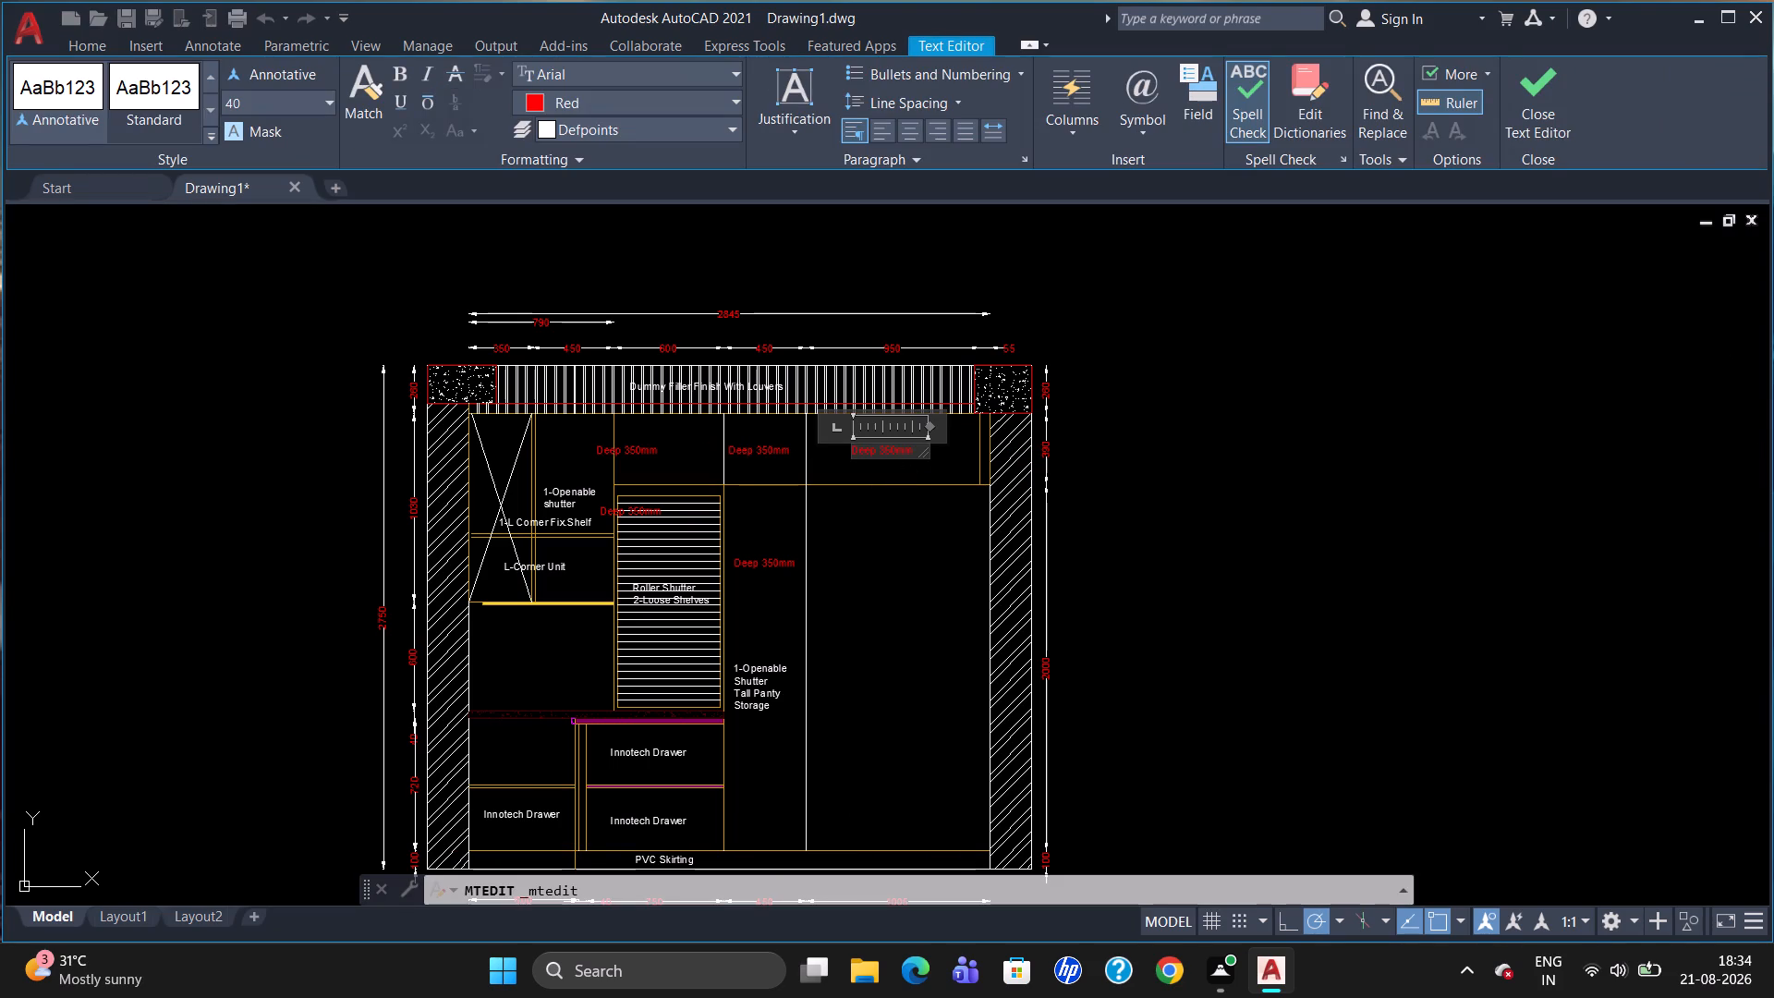
key(Left)
key(Left)
key(Right)
key(BackSpace)
key(BackSpace)
key(6)
key(0)
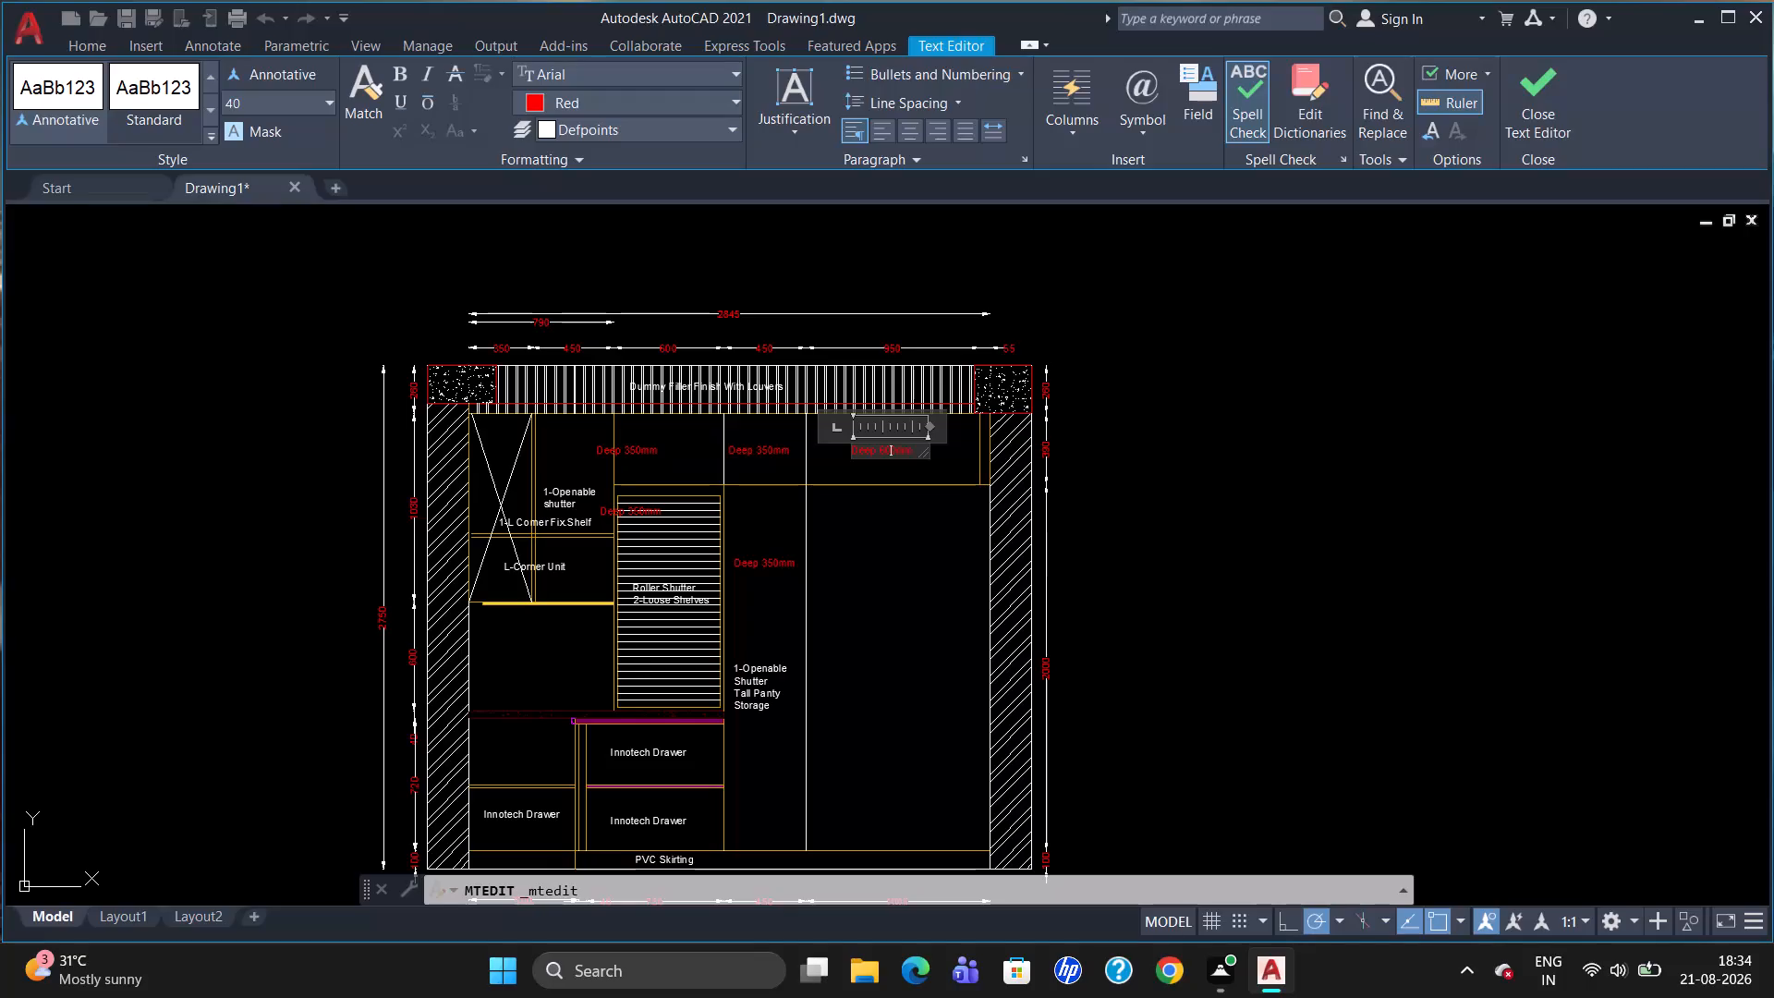
click(763, 444)
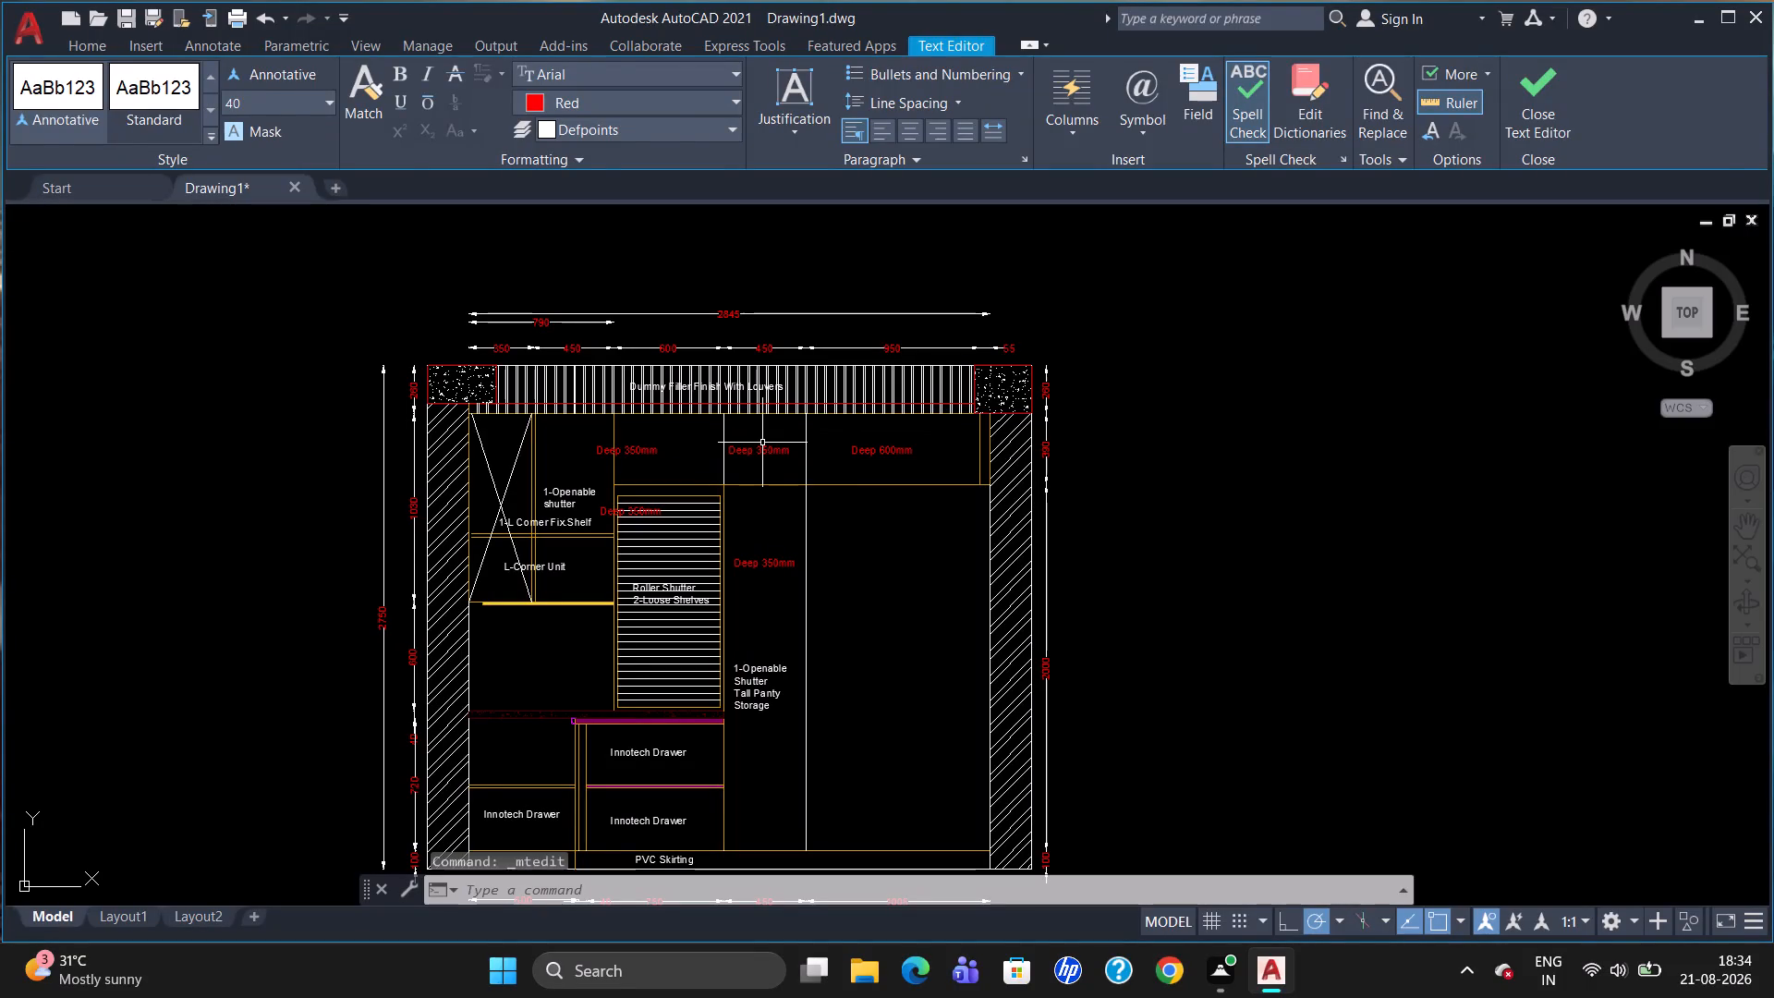
Change the depth label in the overhead compartment above the tall storage unit to "Deep 600mm".
double_click(762, 444)
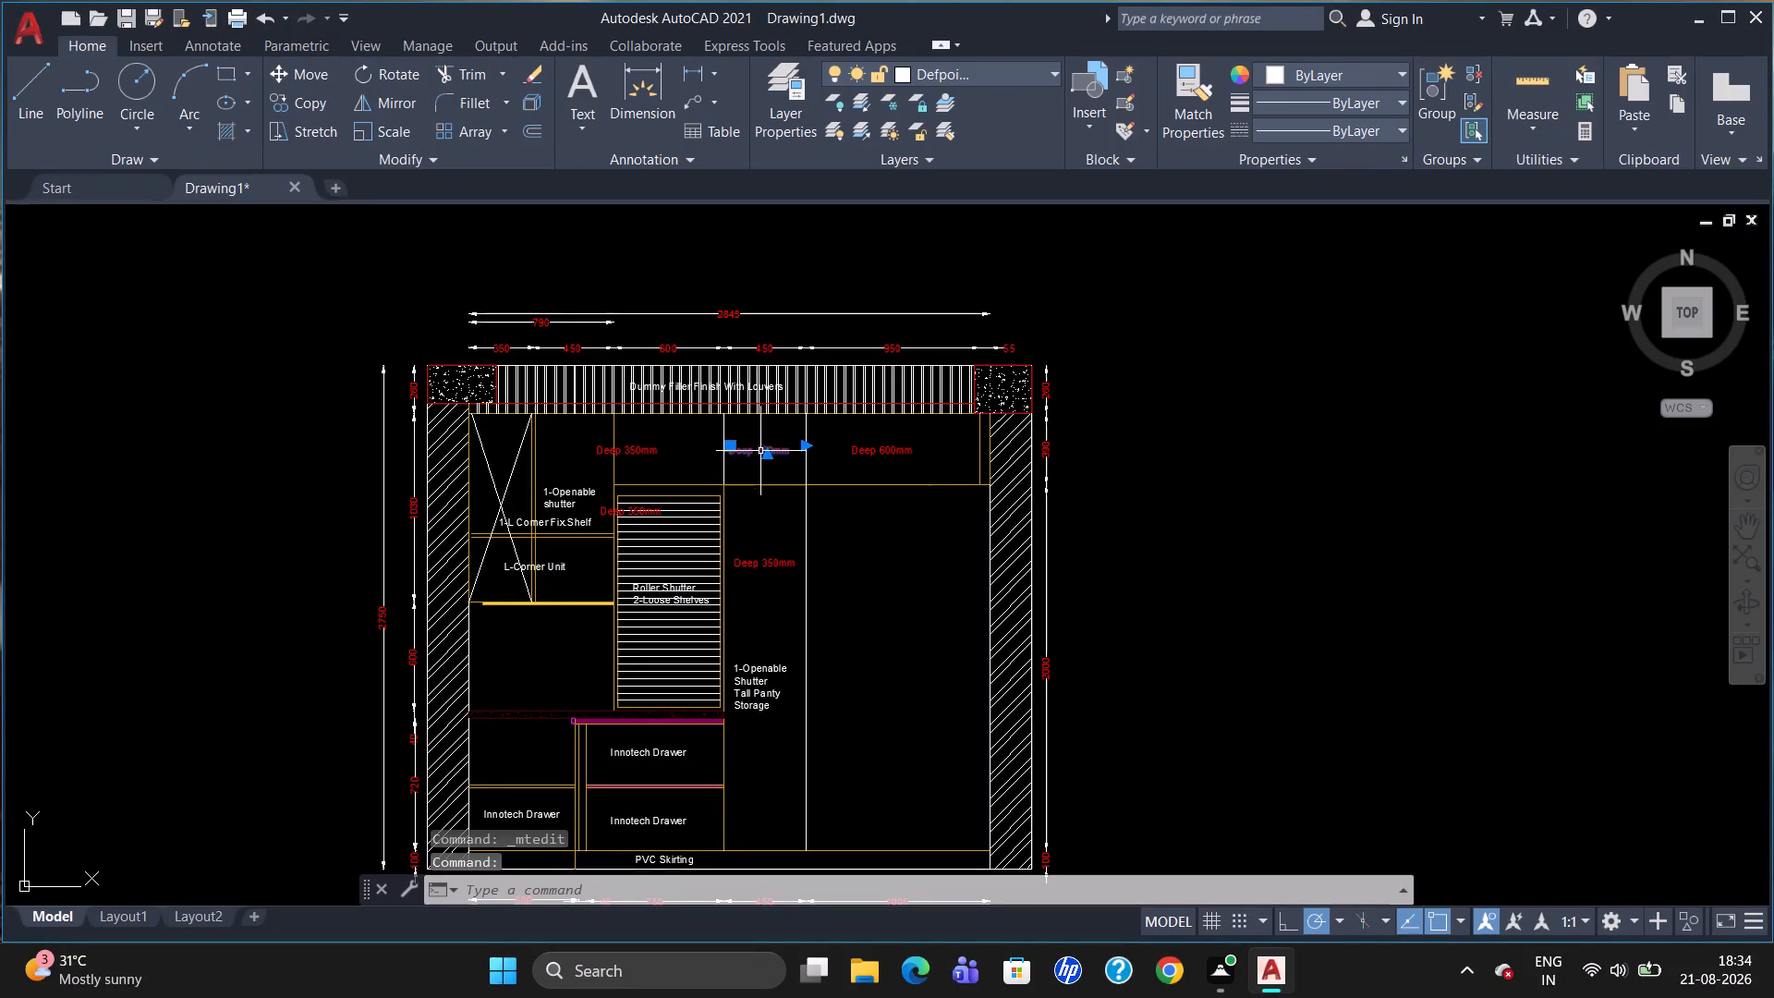
double_click(770, 446)
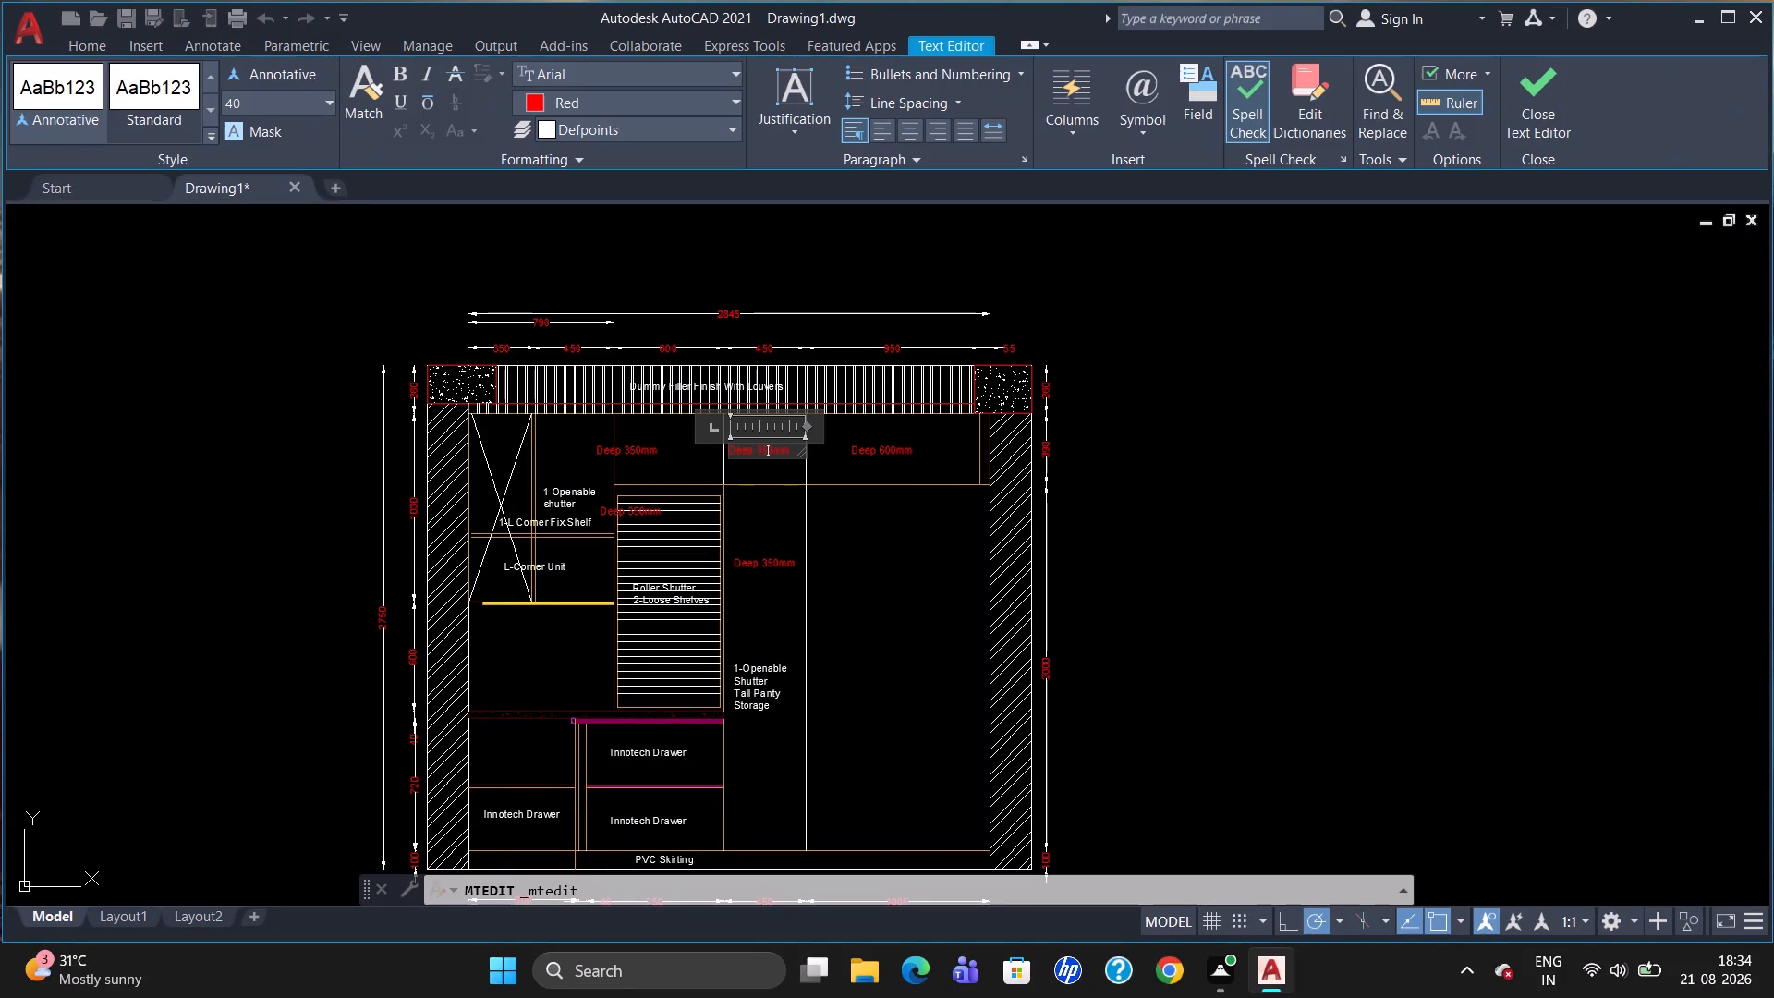
key(BackSpace)
key(BackSpace)
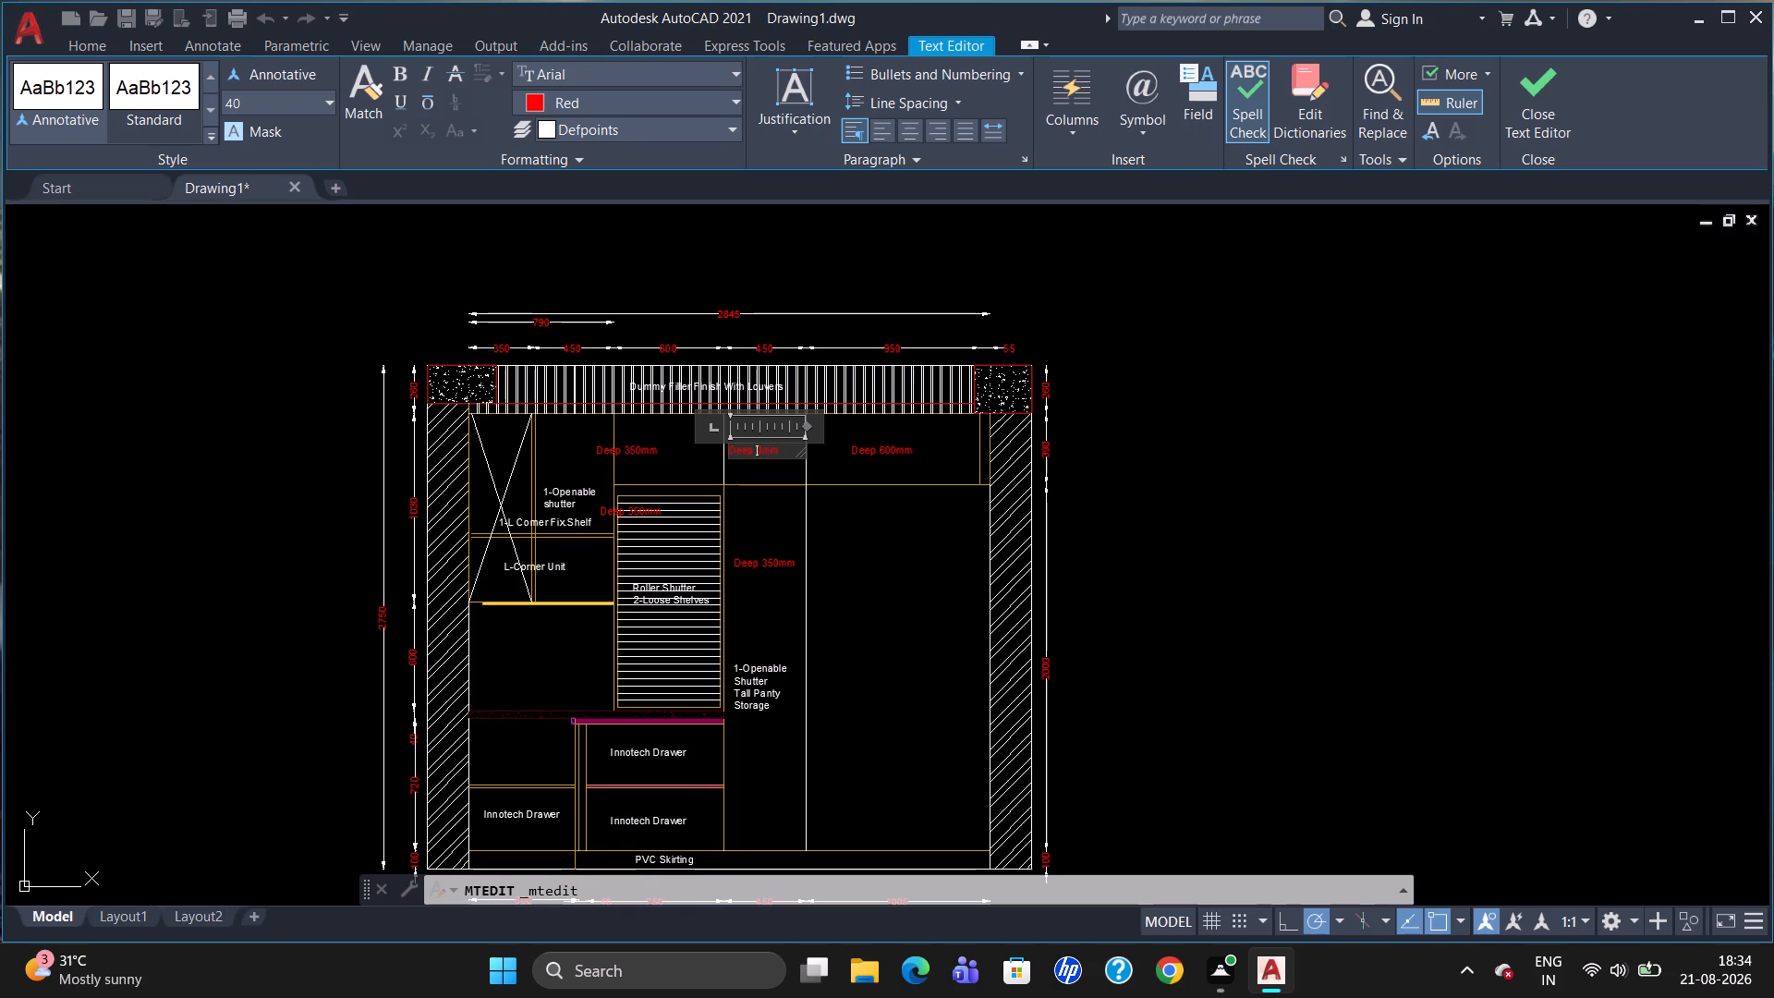
text(60)
click(780, 591)
Change the depth label inside the tall storage unit to "Deep 600mm".
double_click(772, 562)
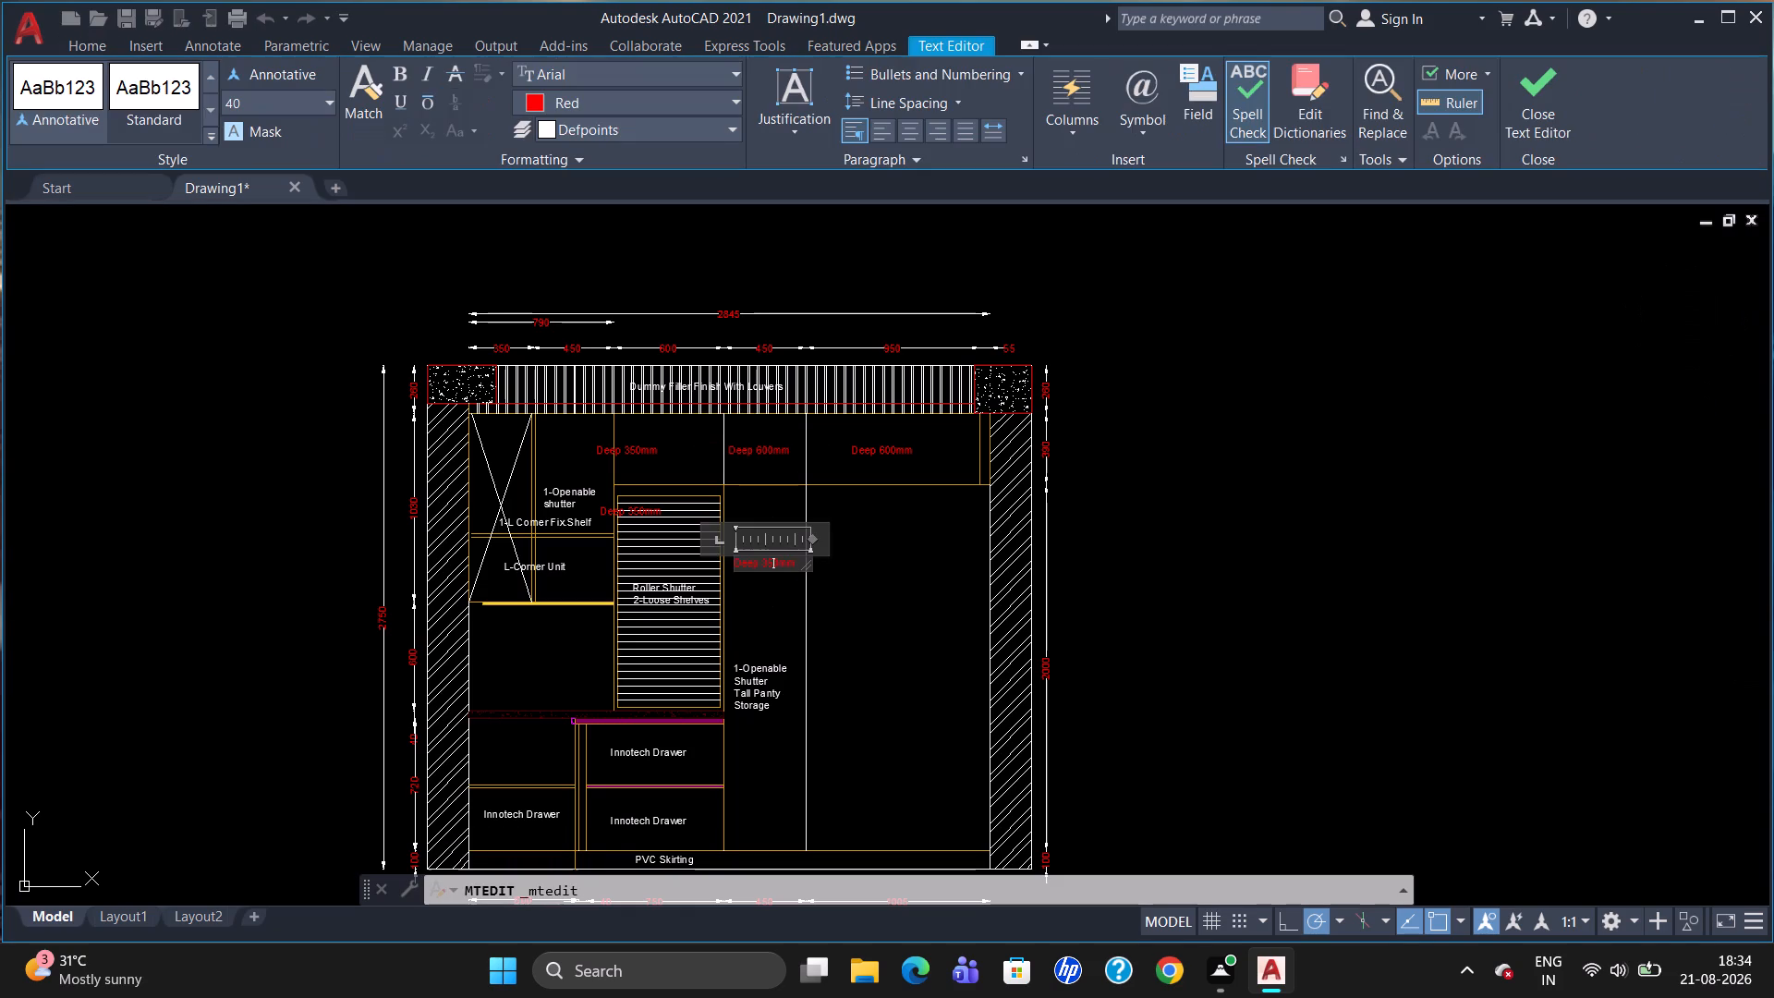
click(772, 564)
key(BackSpace)
key(BackSpace)
text(60)
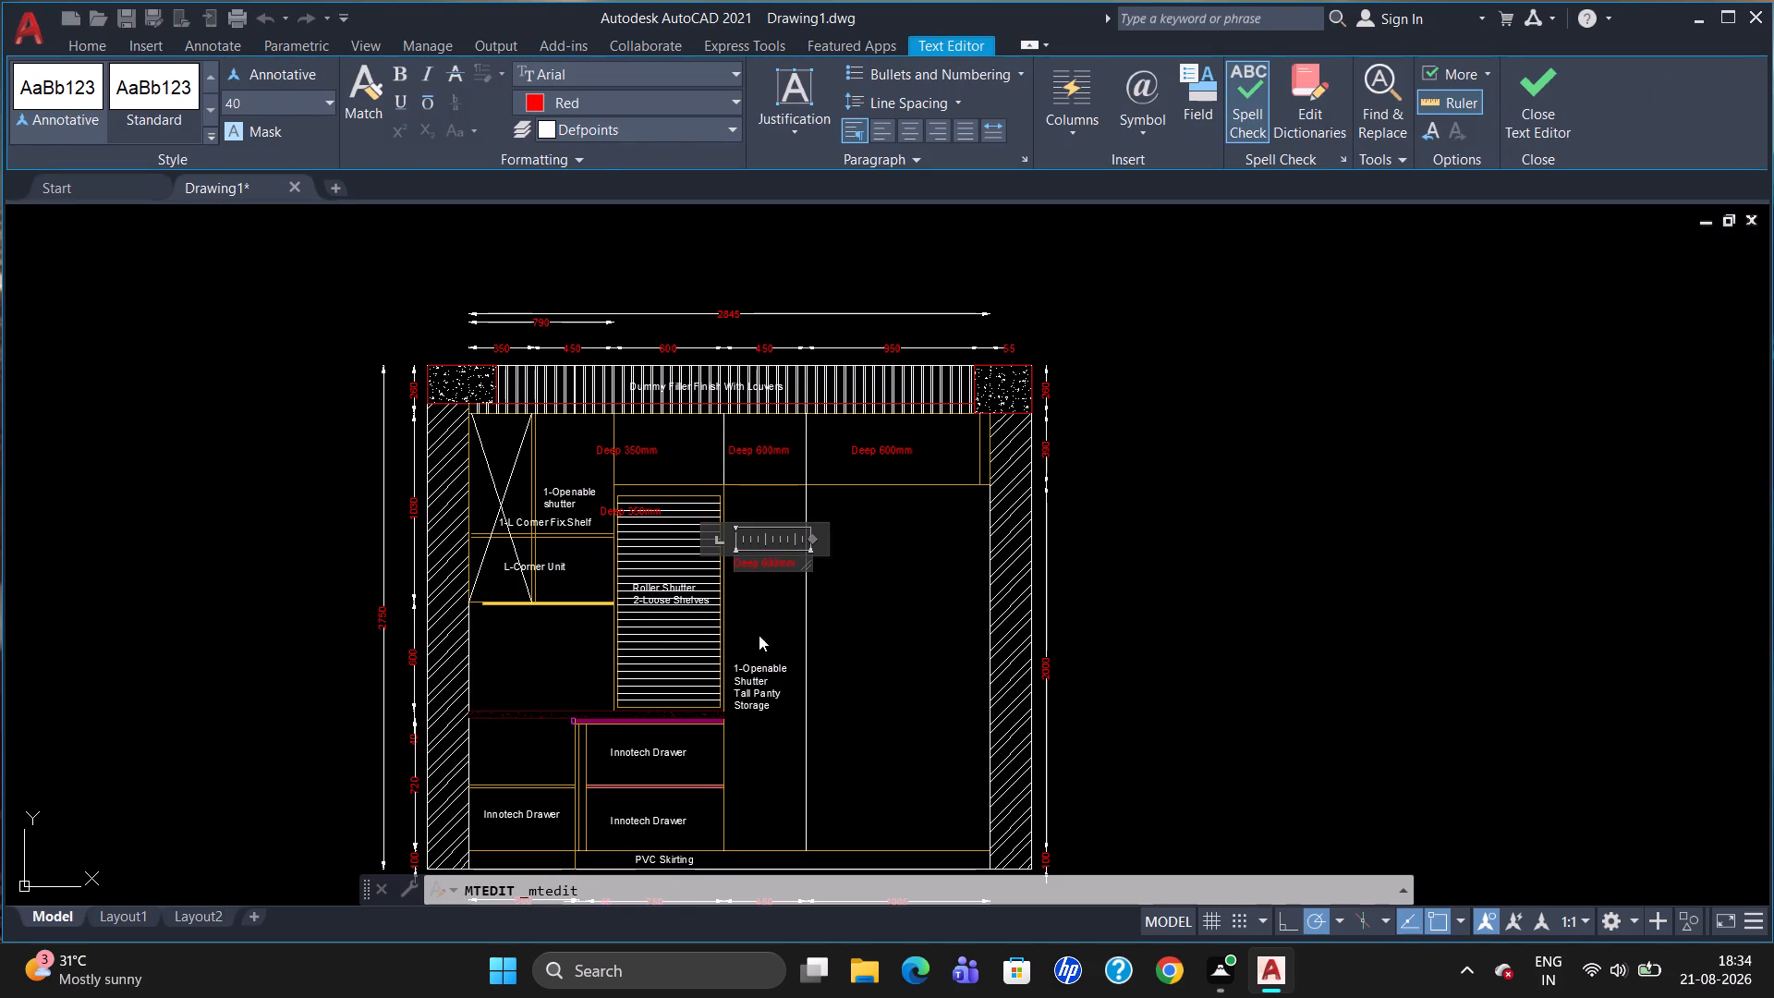
click(759, 635)
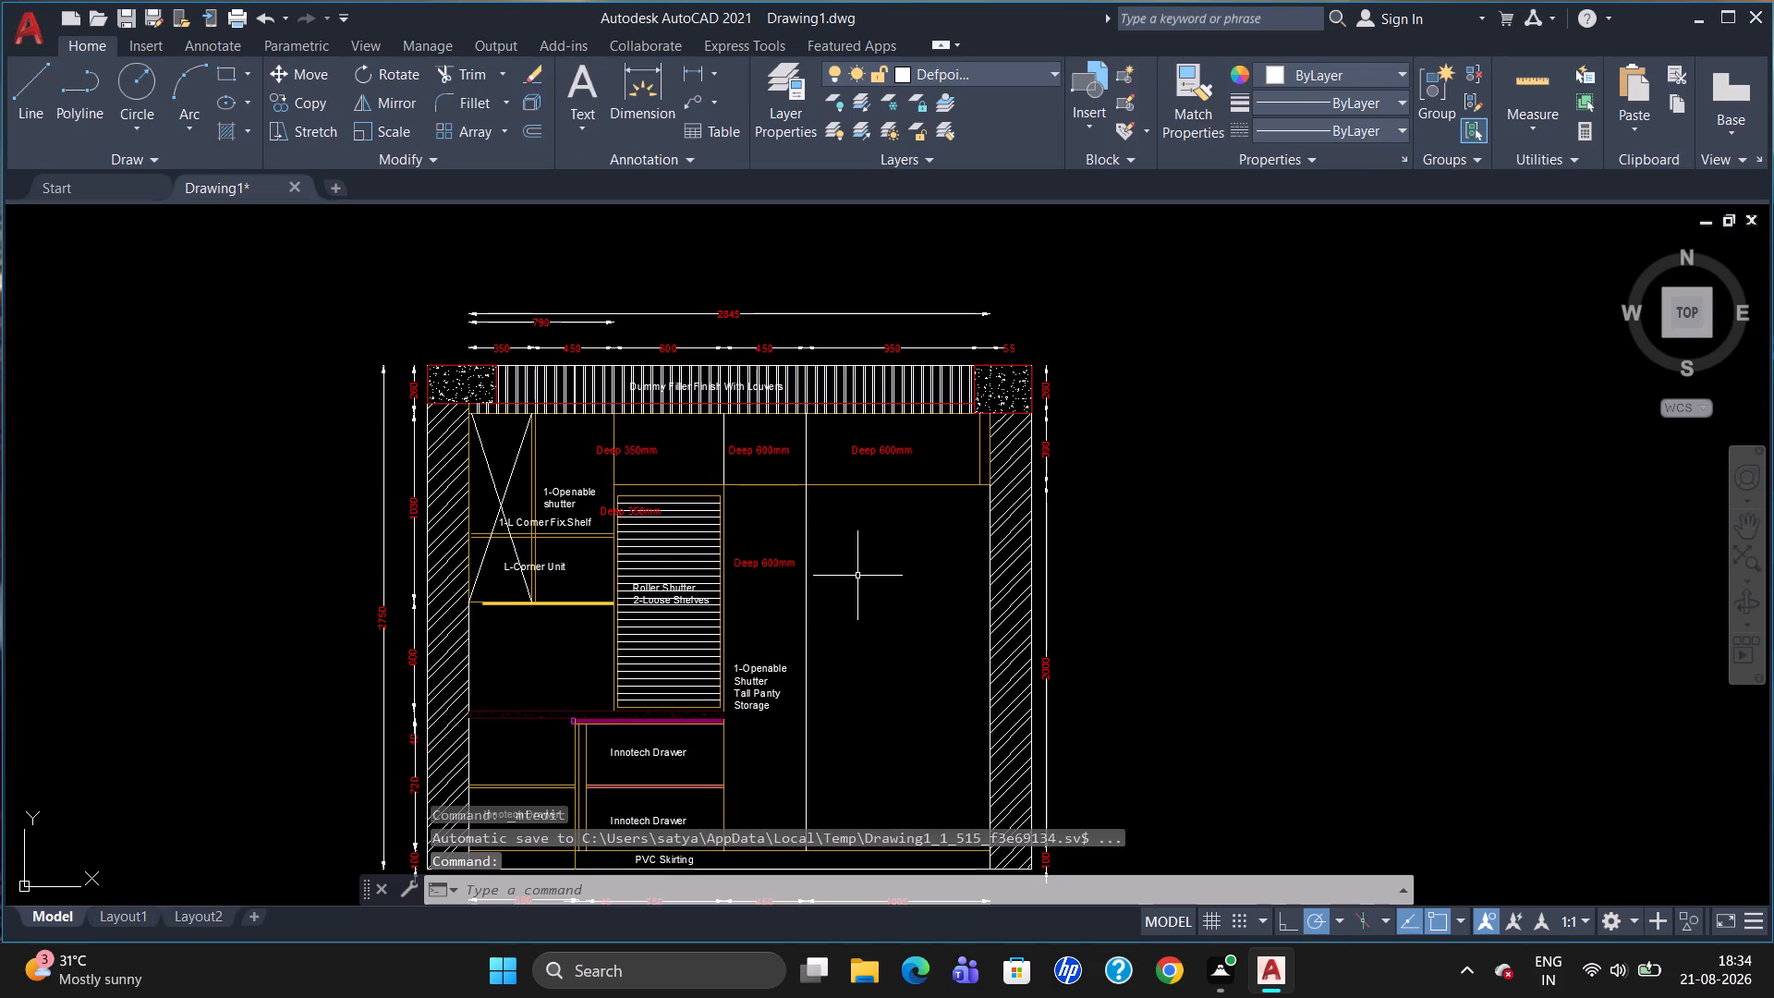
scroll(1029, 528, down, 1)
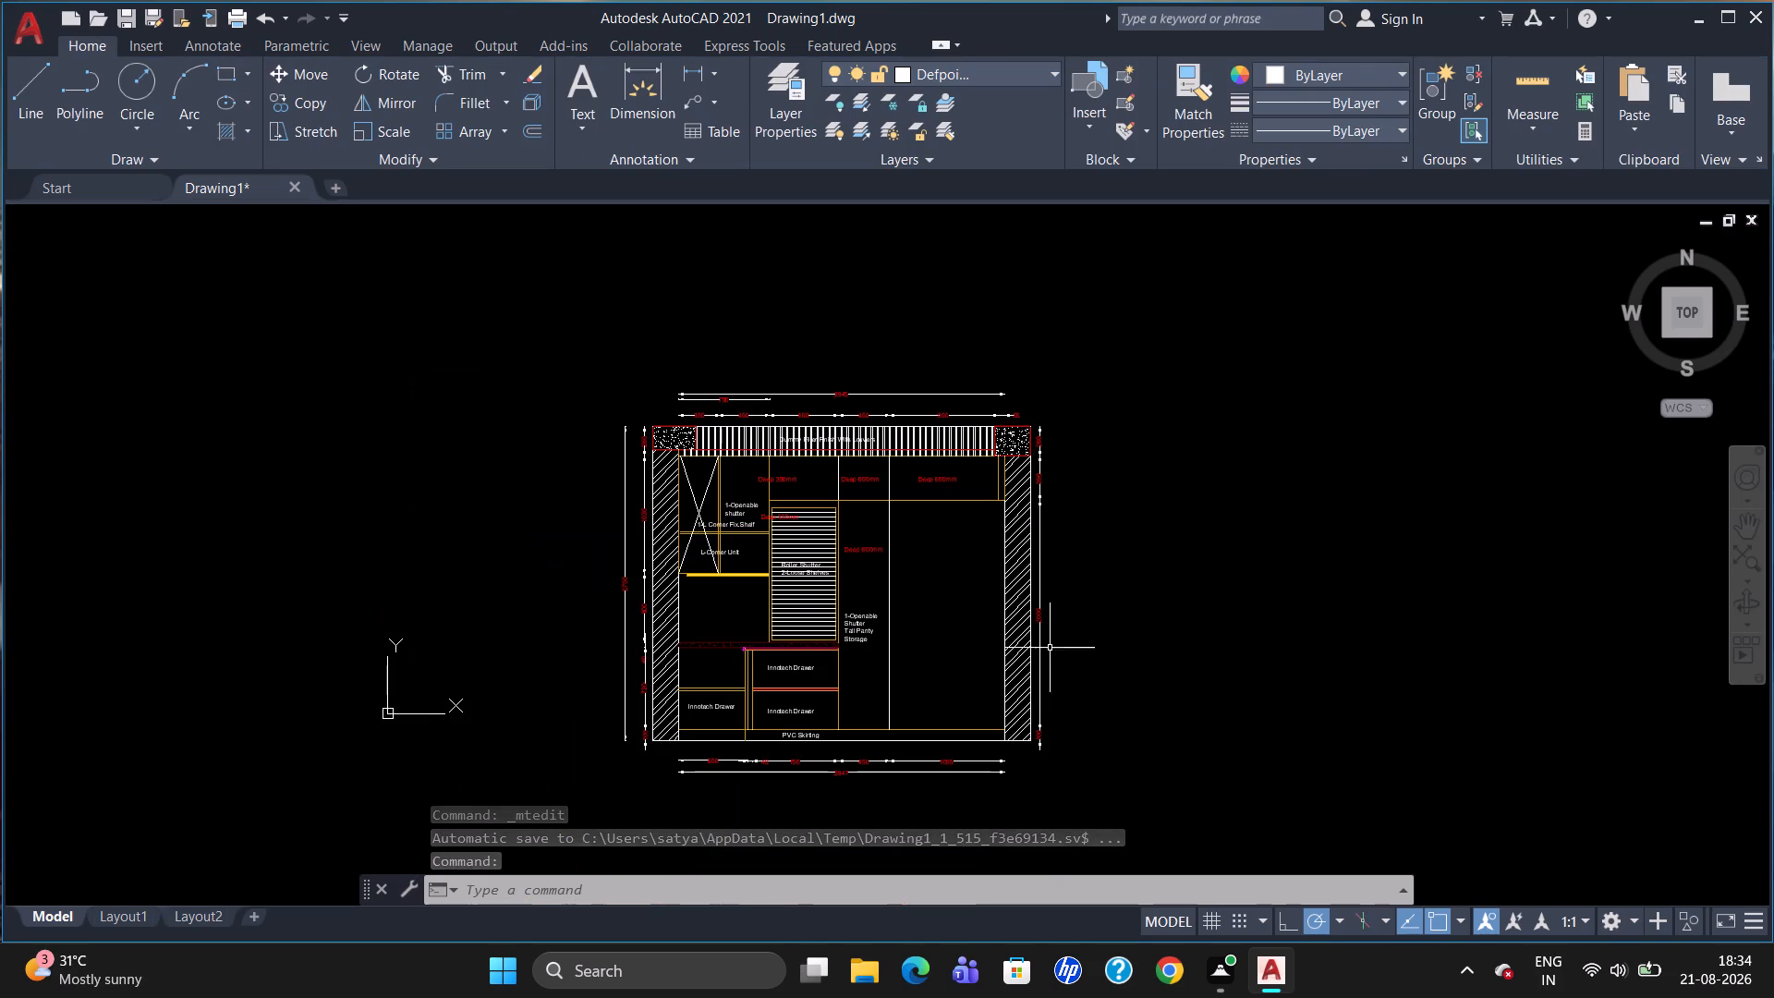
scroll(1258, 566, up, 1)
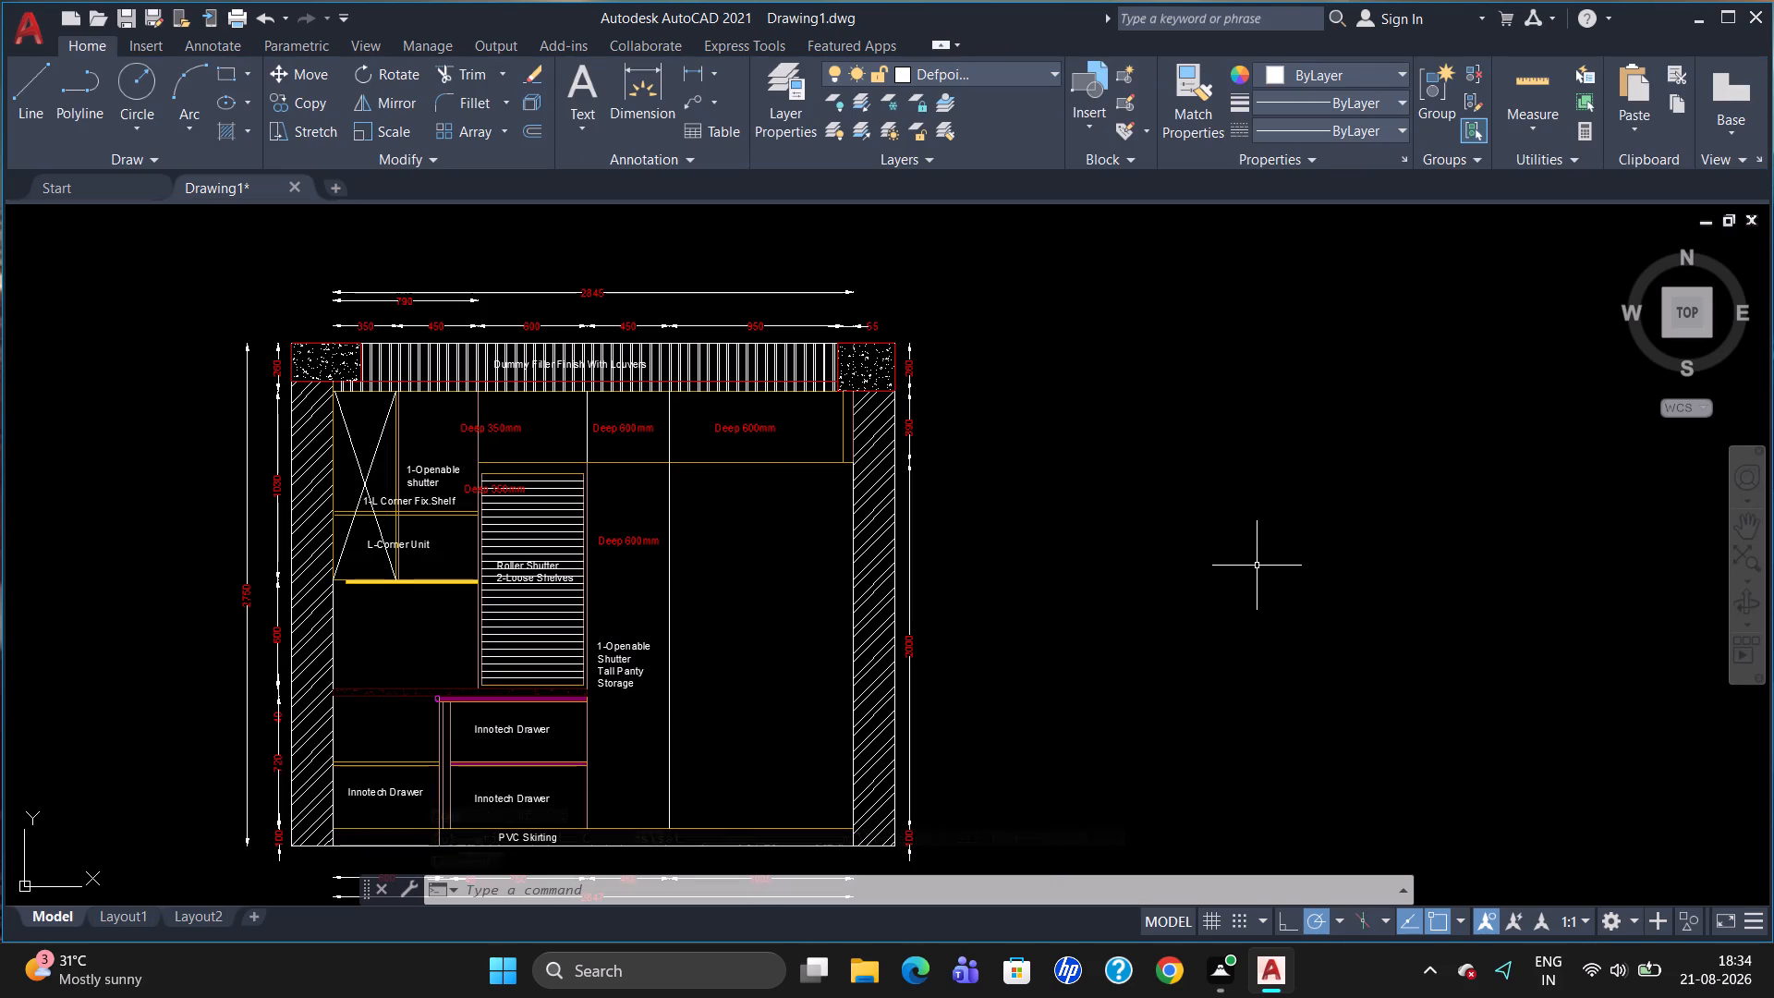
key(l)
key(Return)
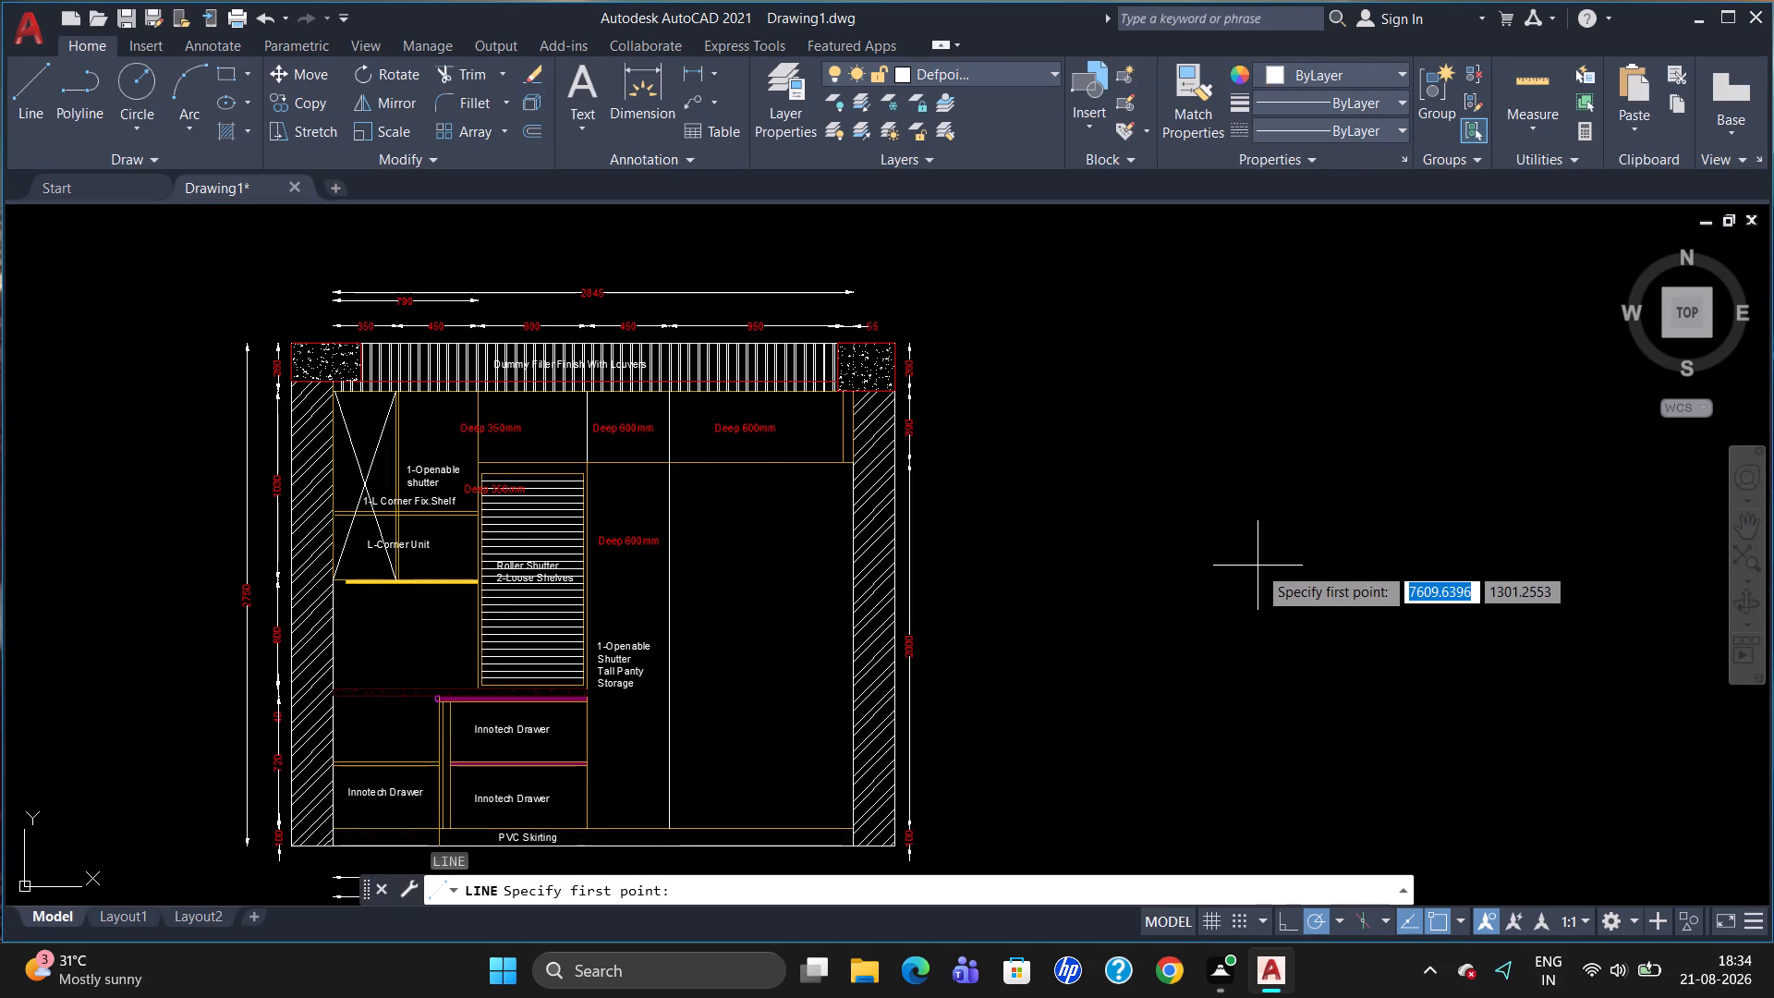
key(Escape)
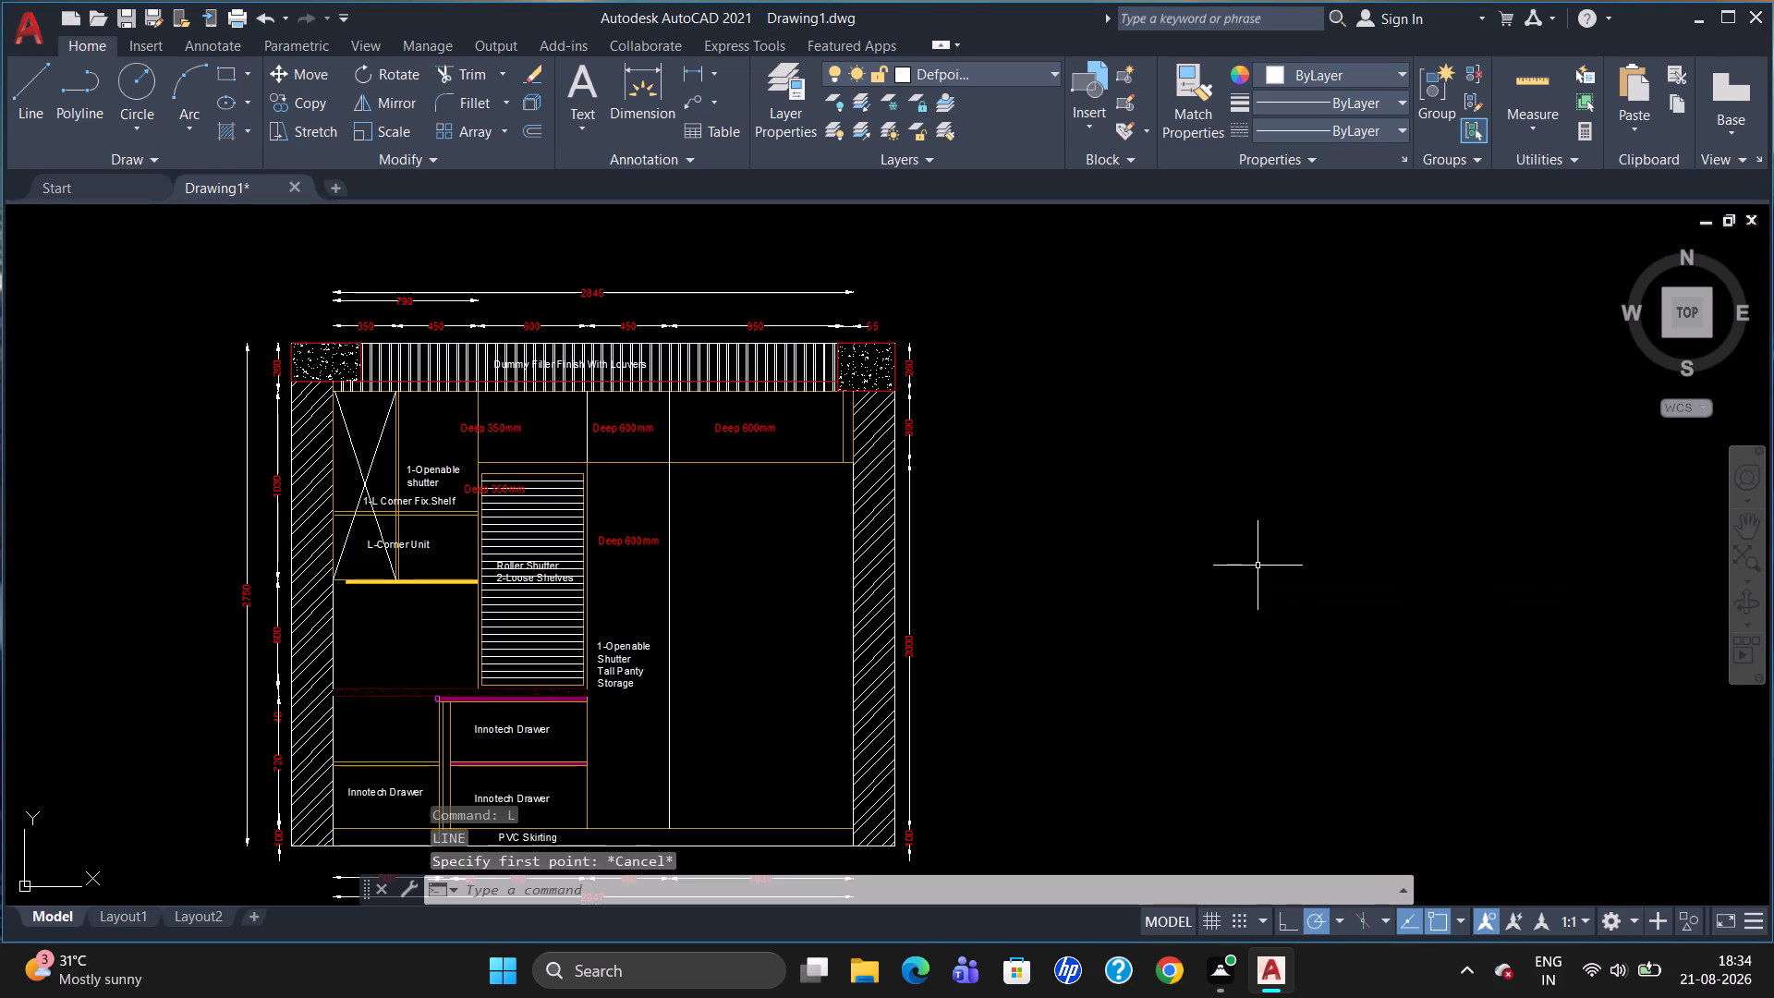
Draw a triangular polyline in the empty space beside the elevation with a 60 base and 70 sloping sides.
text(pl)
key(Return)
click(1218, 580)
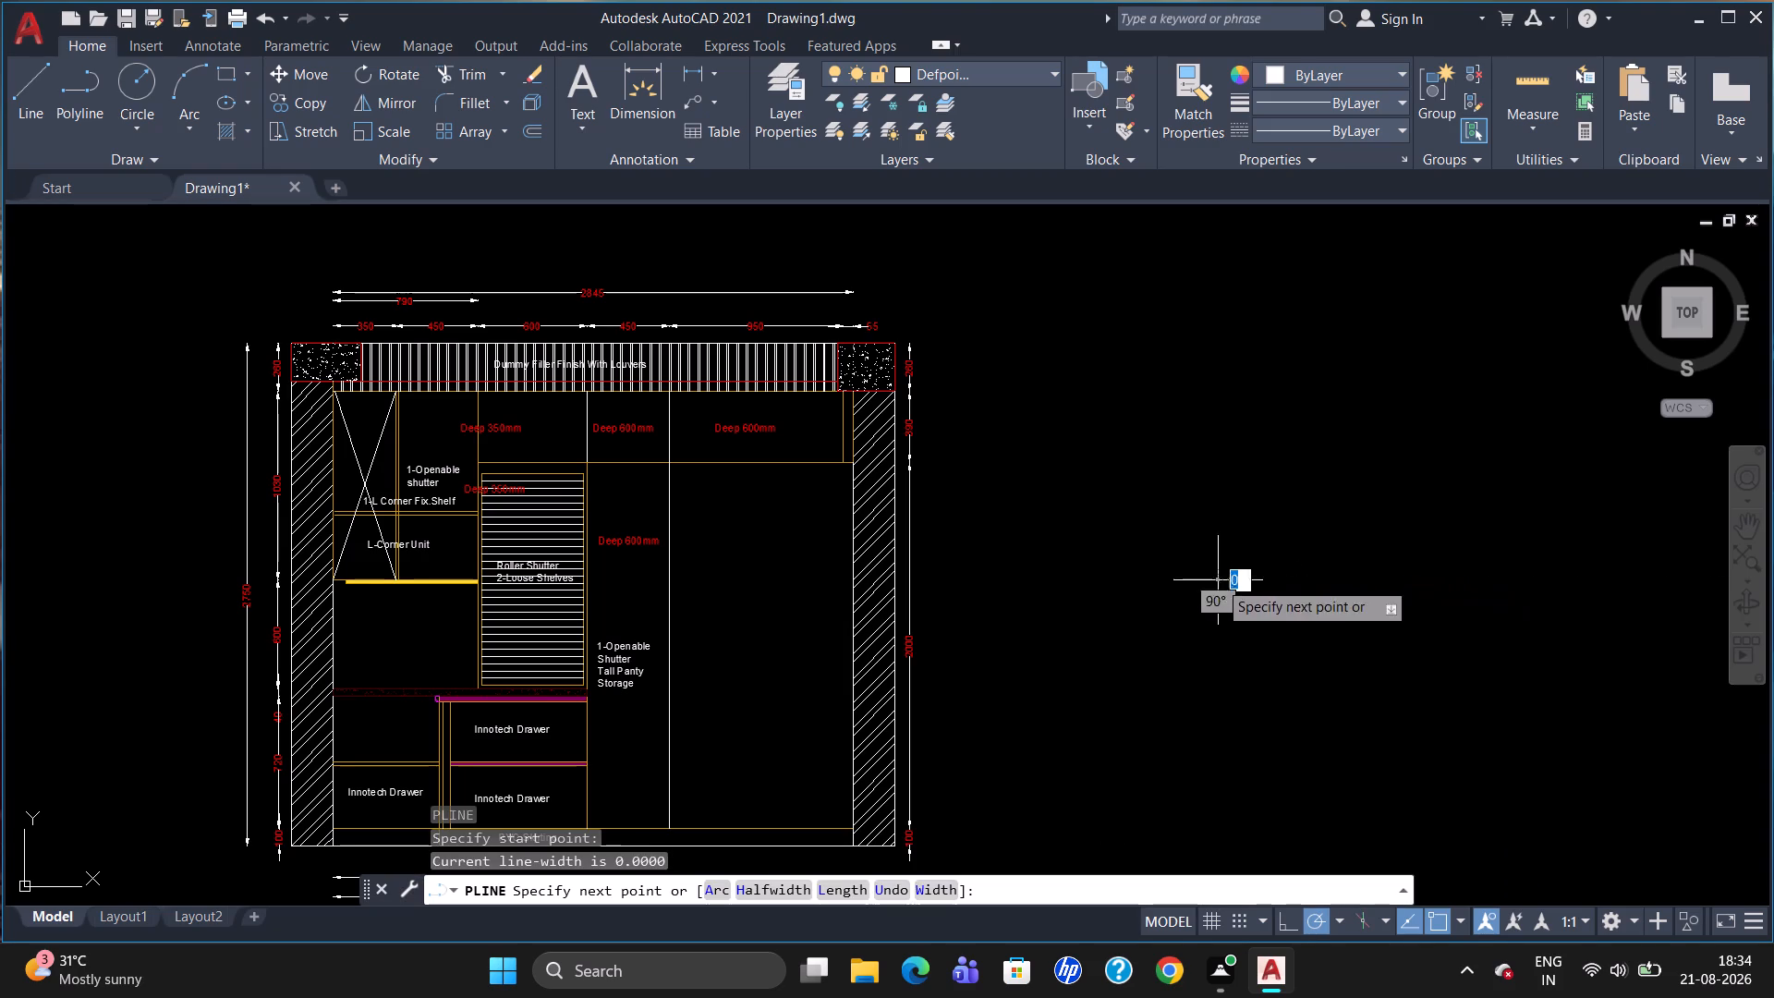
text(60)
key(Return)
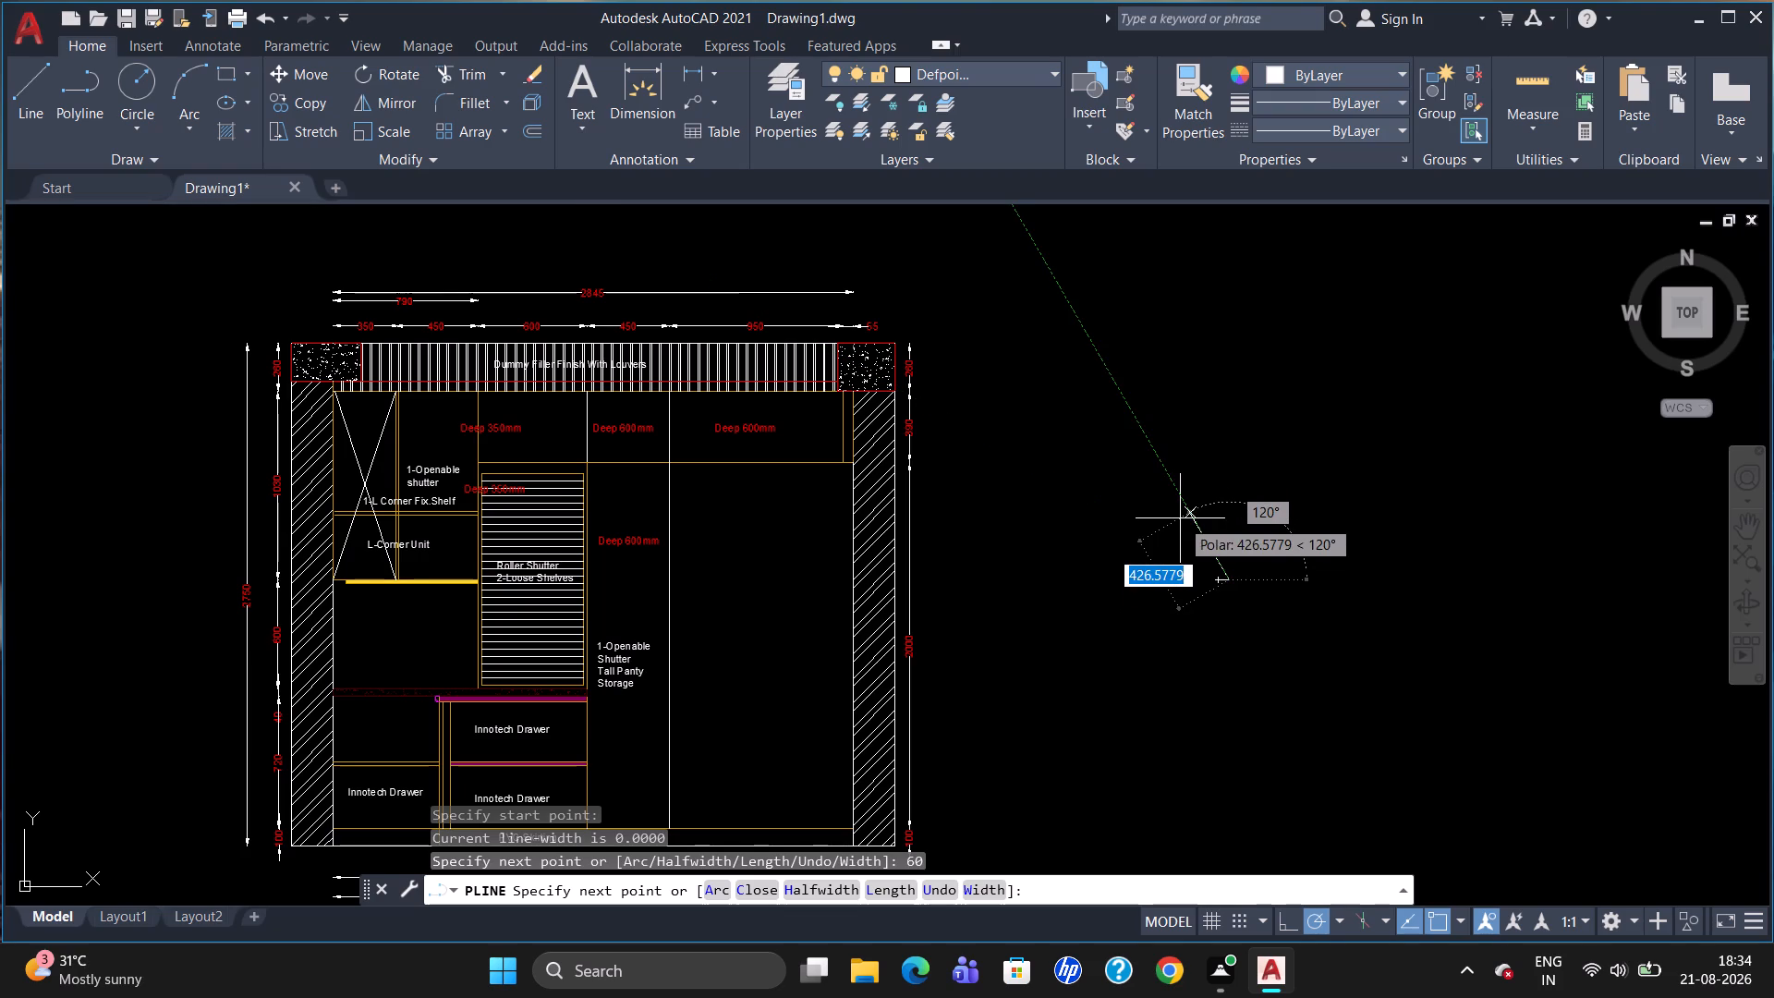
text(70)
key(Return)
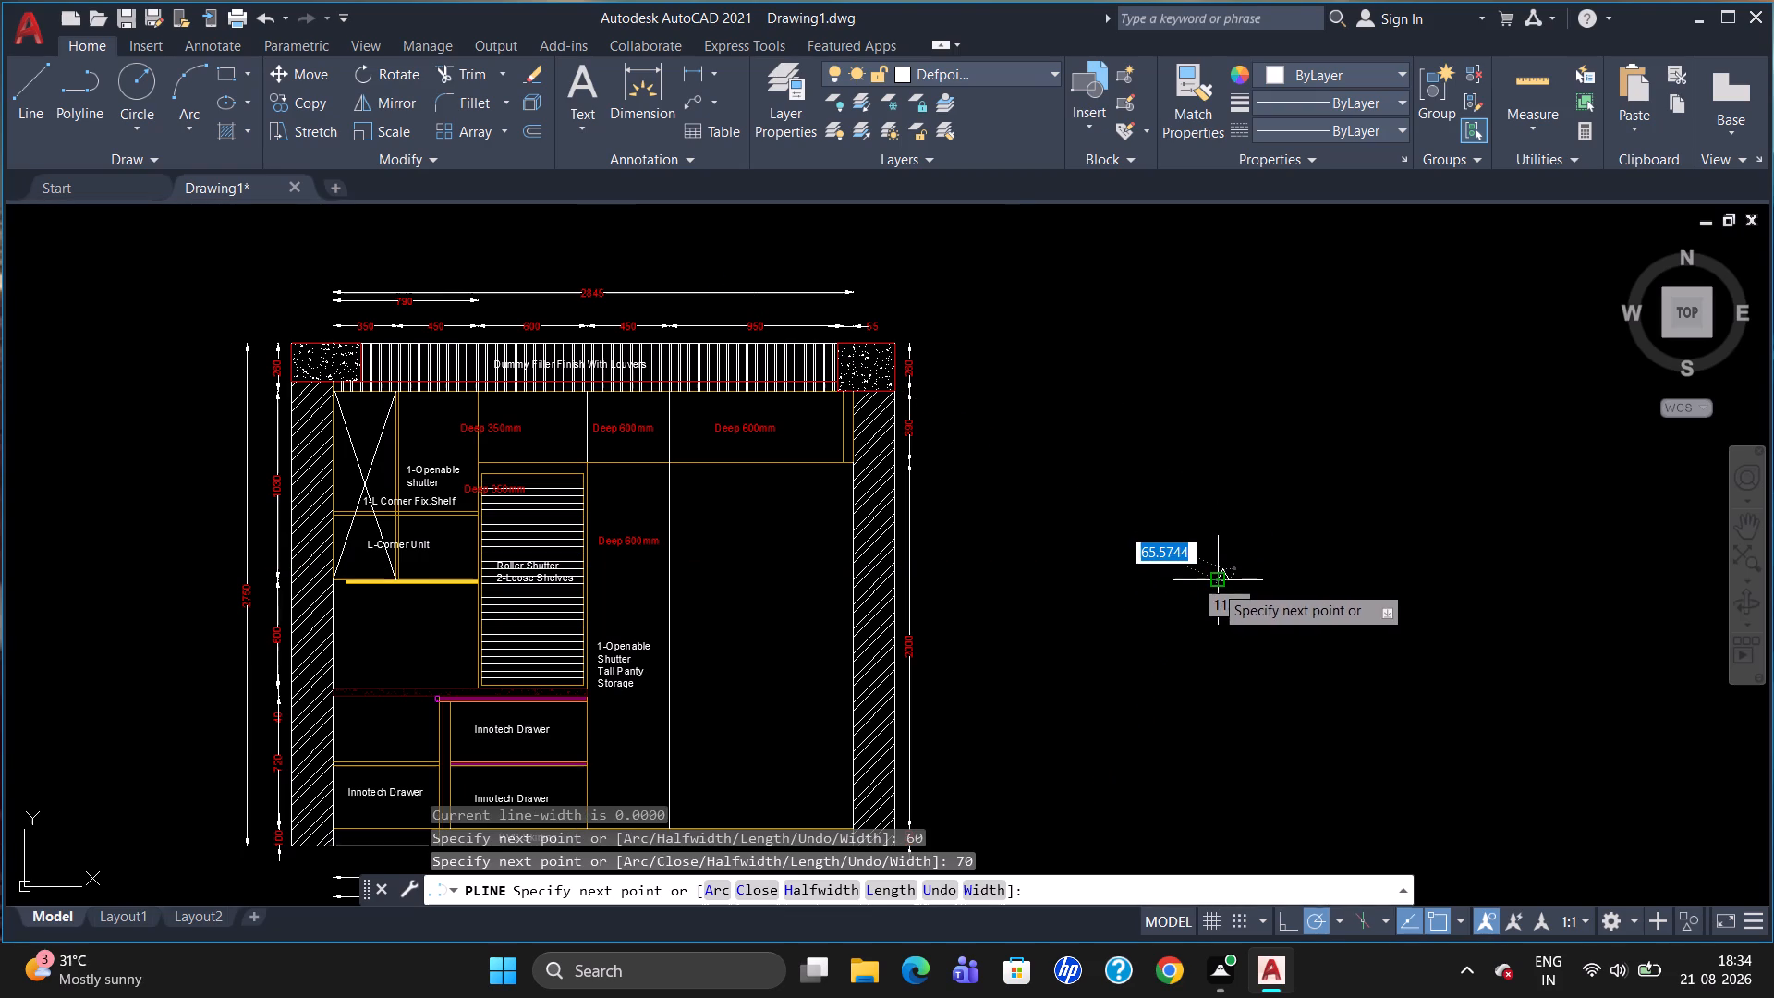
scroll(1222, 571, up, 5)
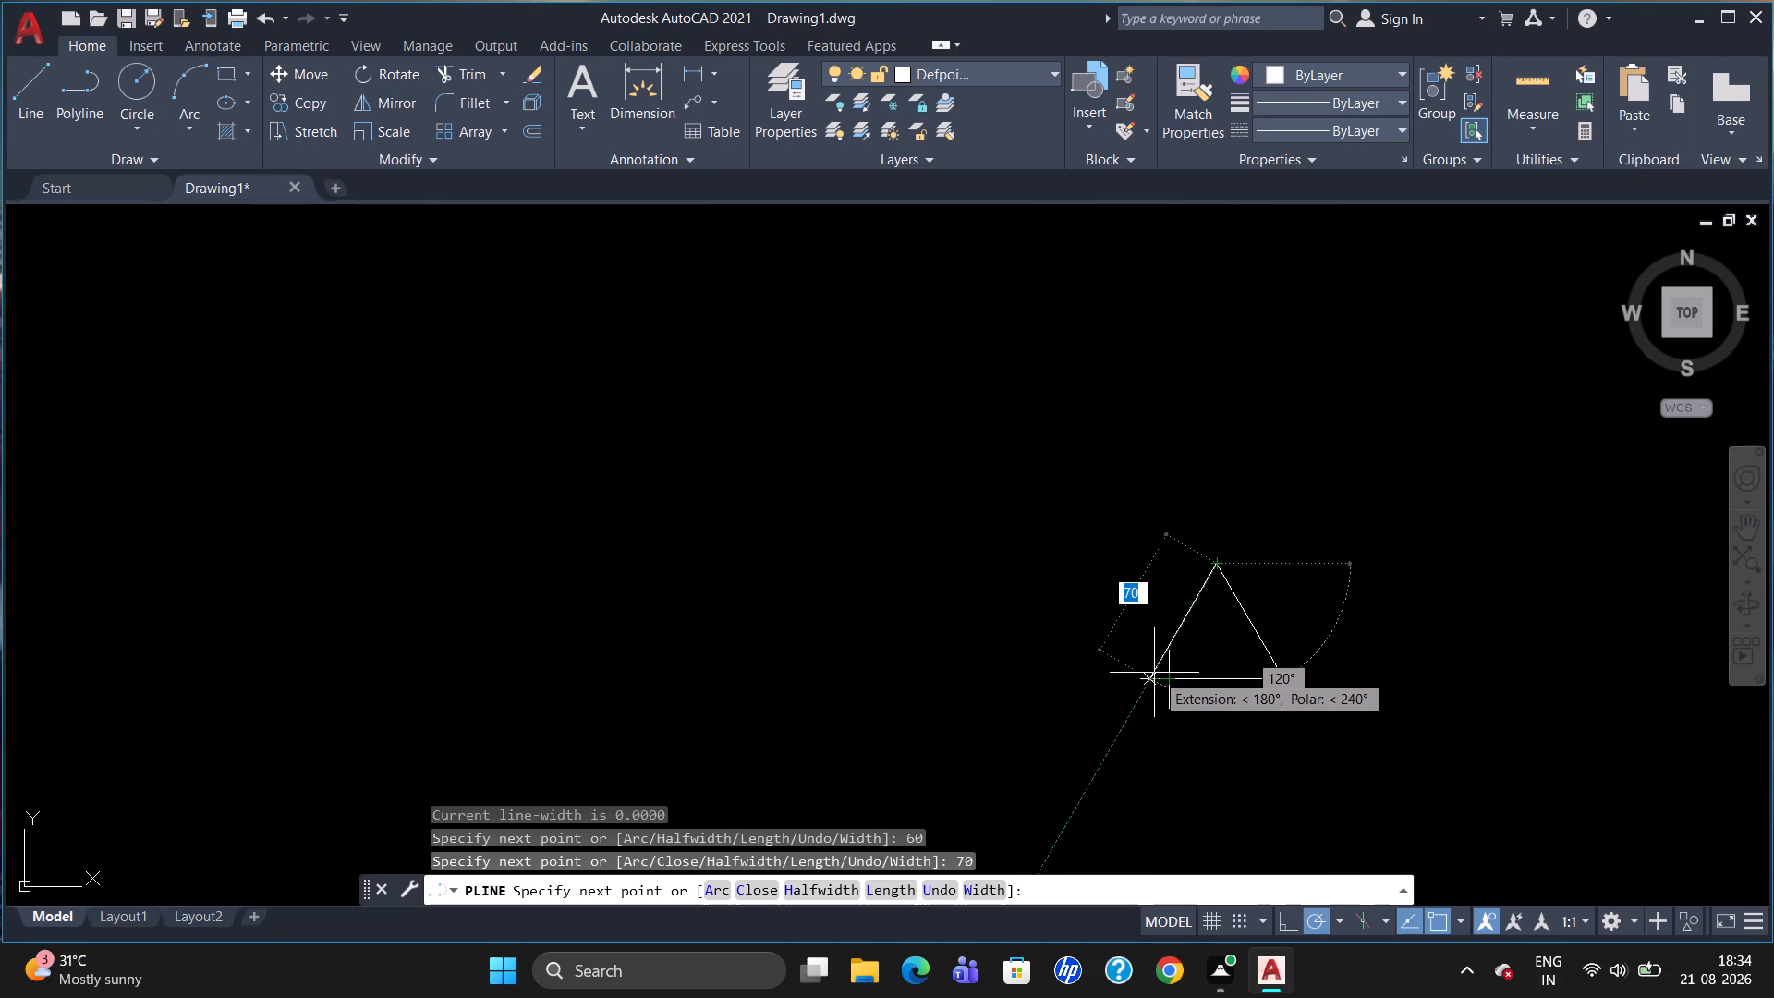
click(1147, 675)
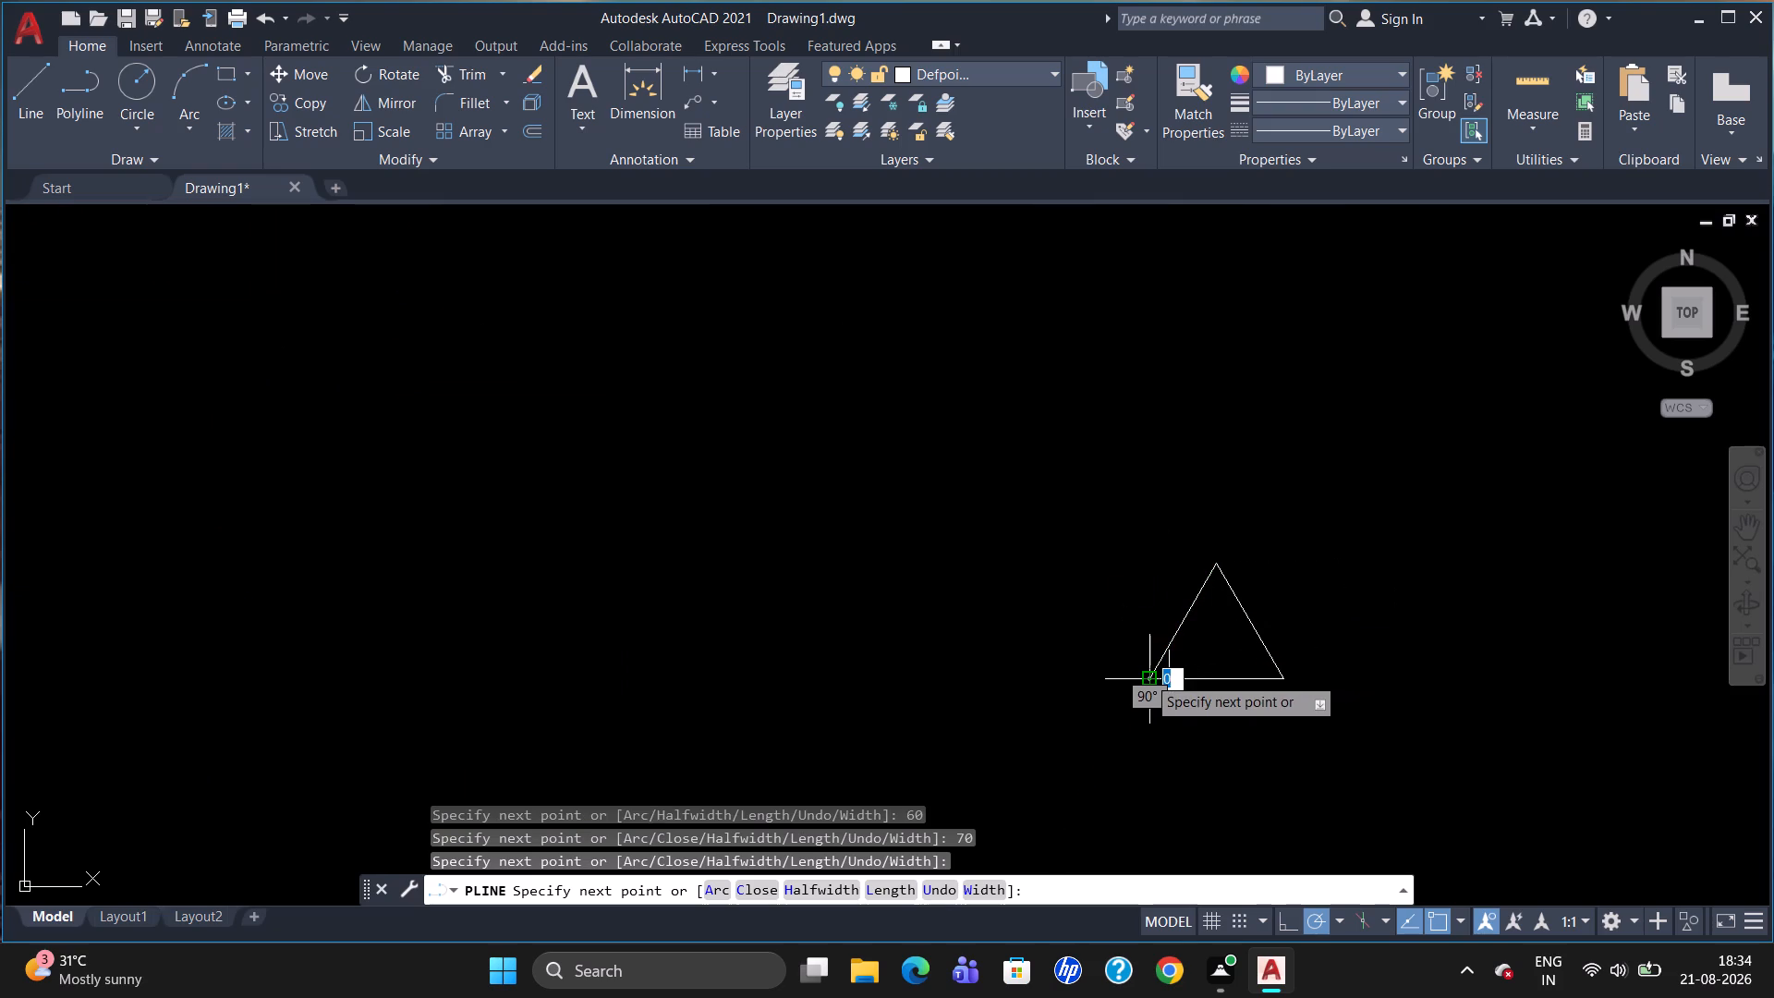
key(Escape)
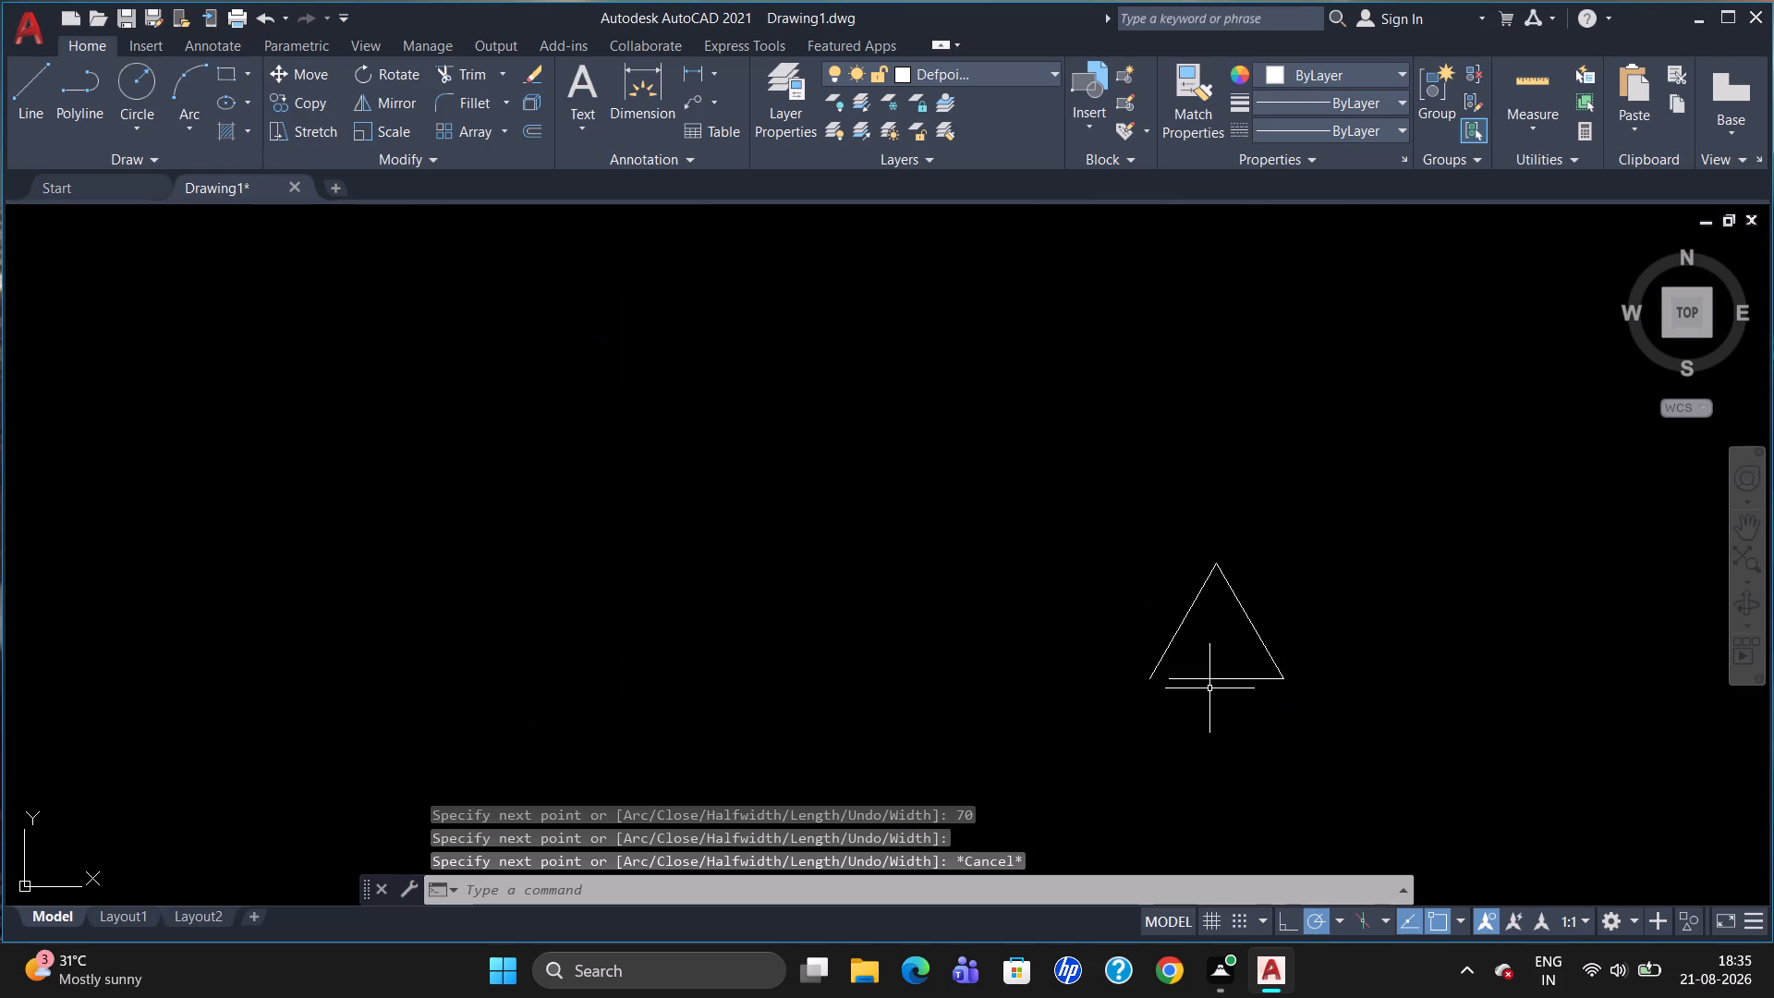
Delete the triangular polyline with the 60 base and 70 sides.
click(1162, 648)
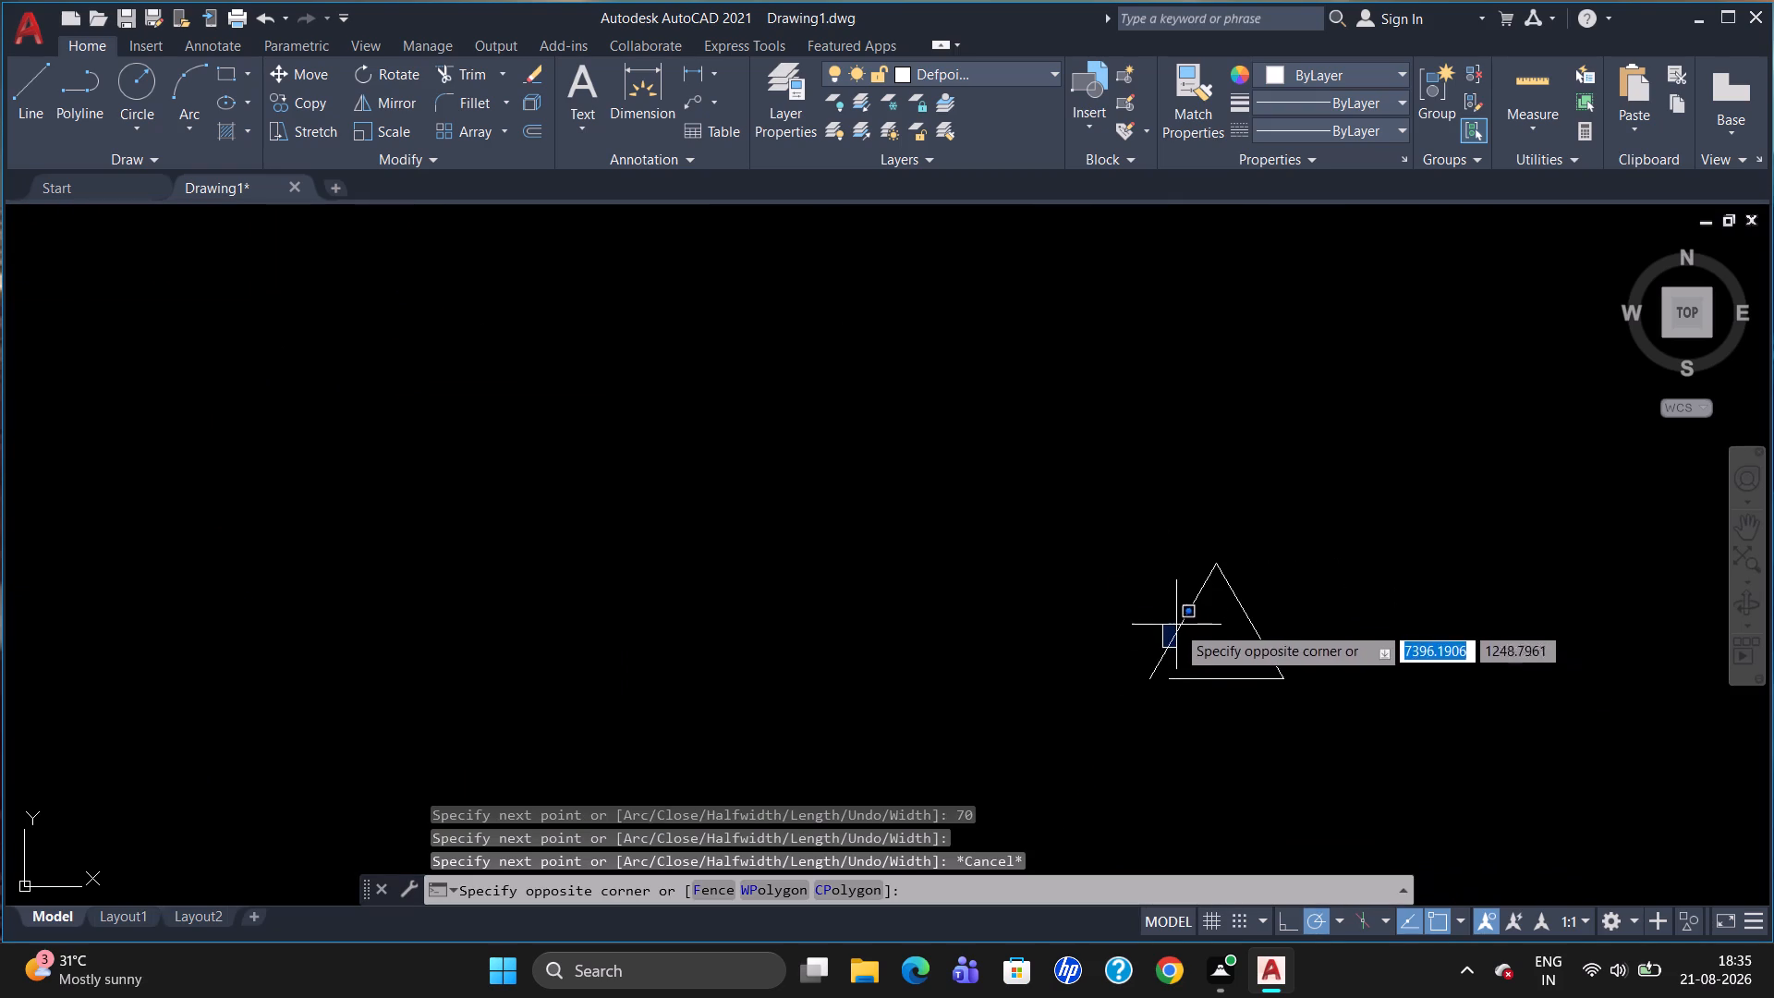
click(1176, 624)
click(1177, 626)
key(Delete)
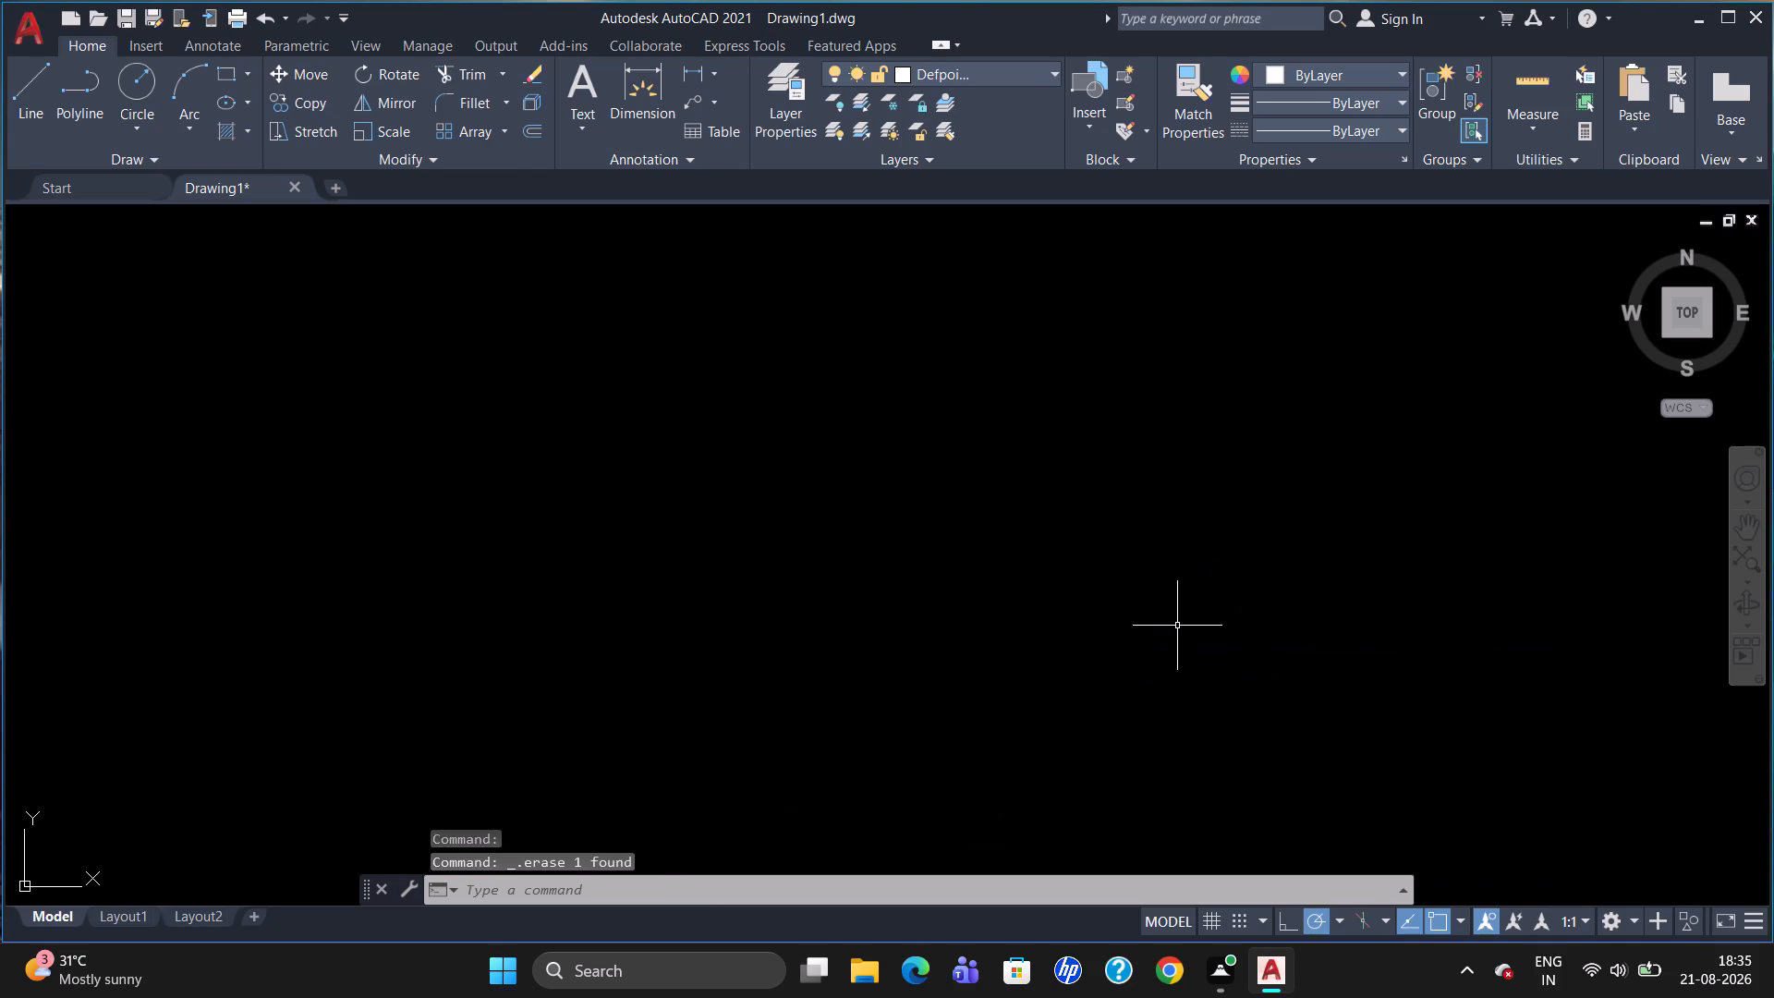
Draw an equilateral triangle polyline with 60 sides and a horizontal base, ending at its start point.
text(pl)
key(Return)
click(1174, 627)
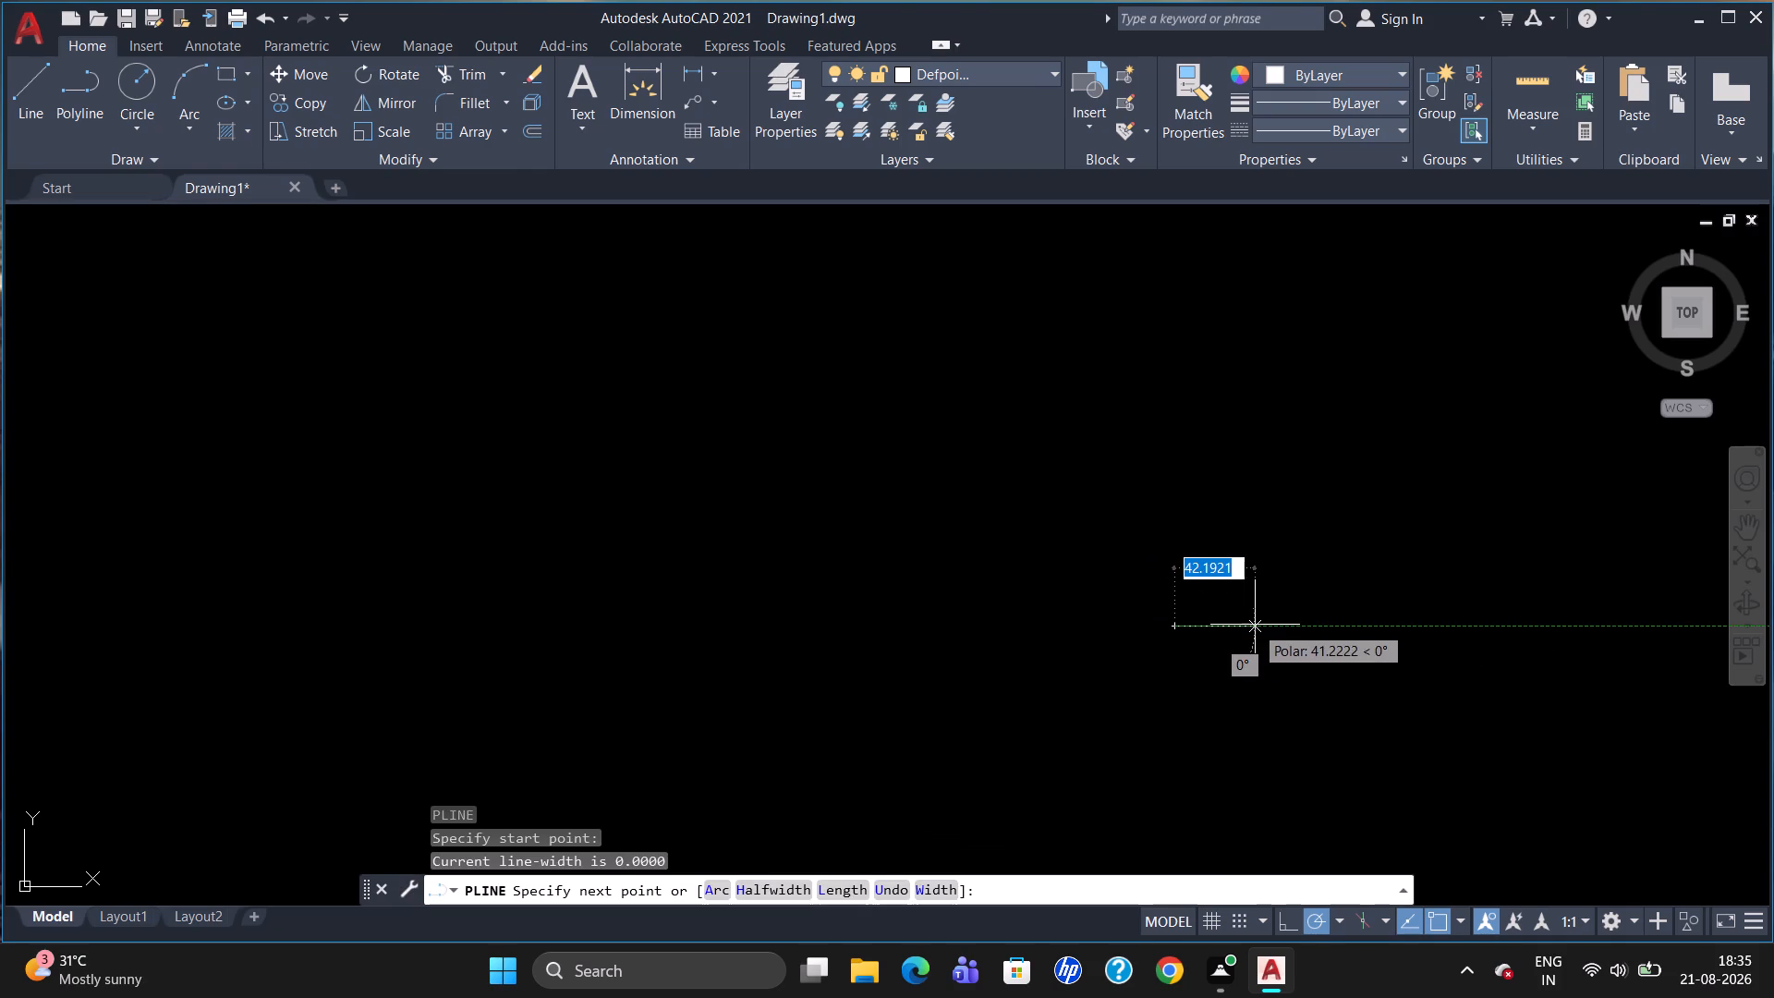
text(60)
key(Return)
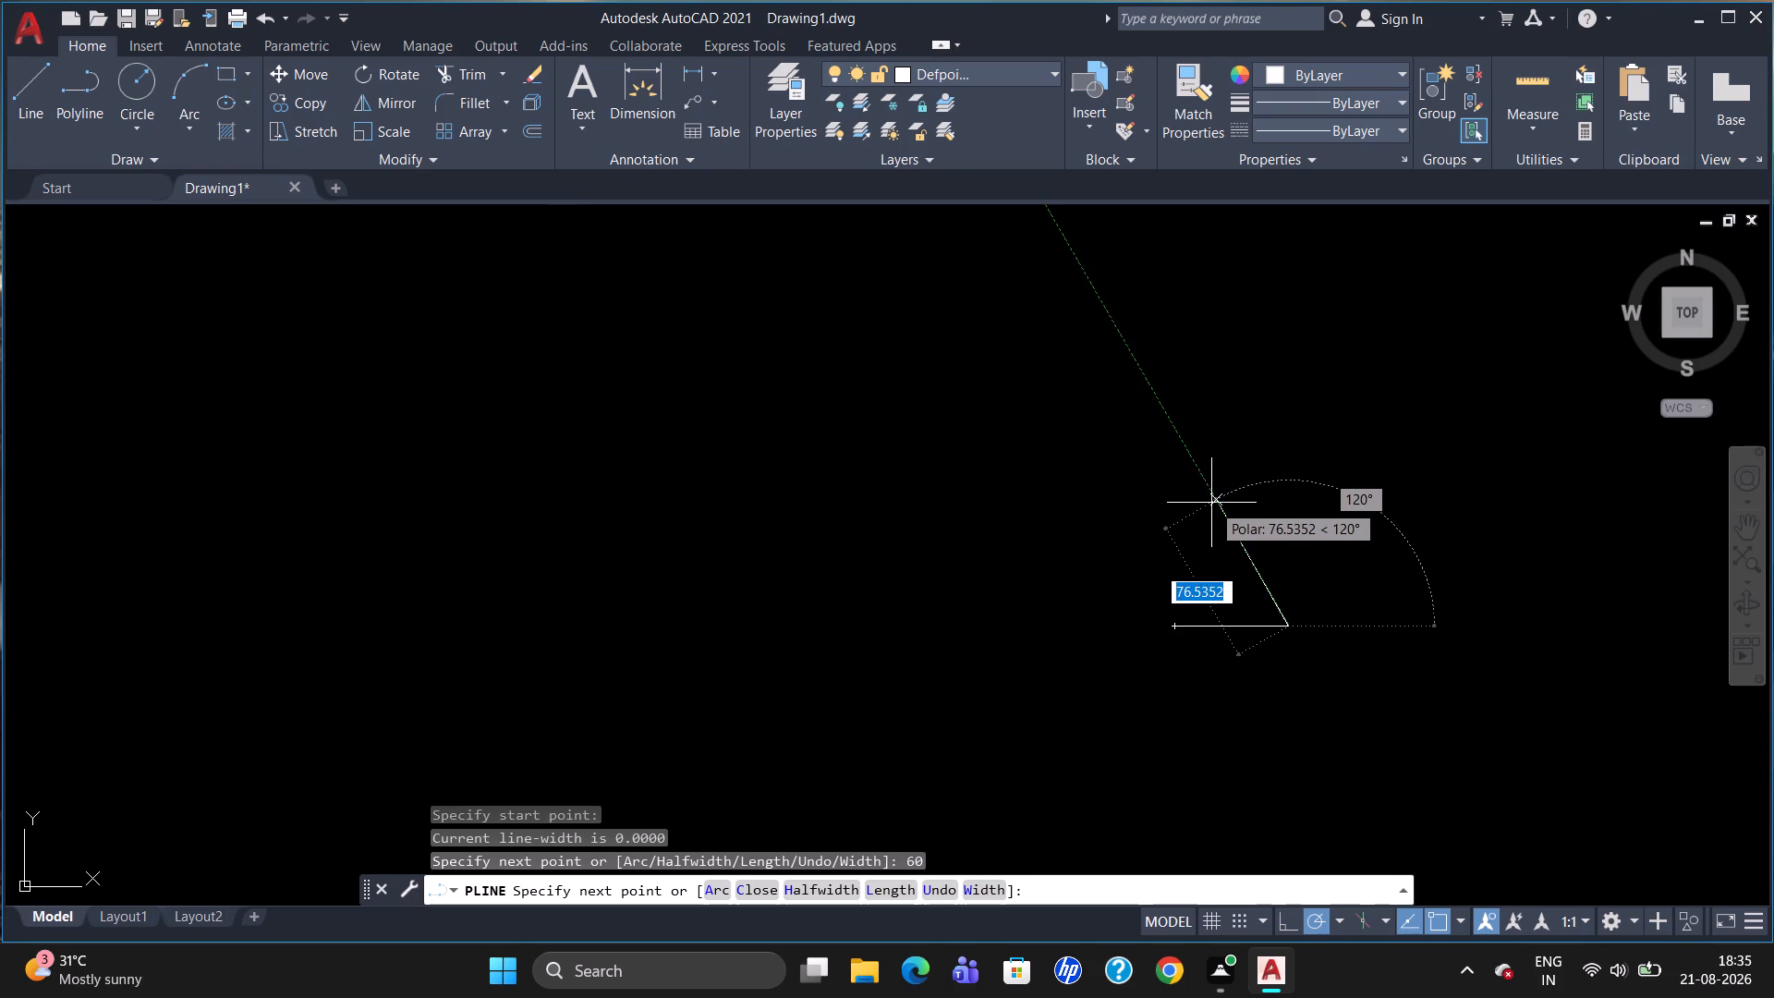
text(60)
key(Return)
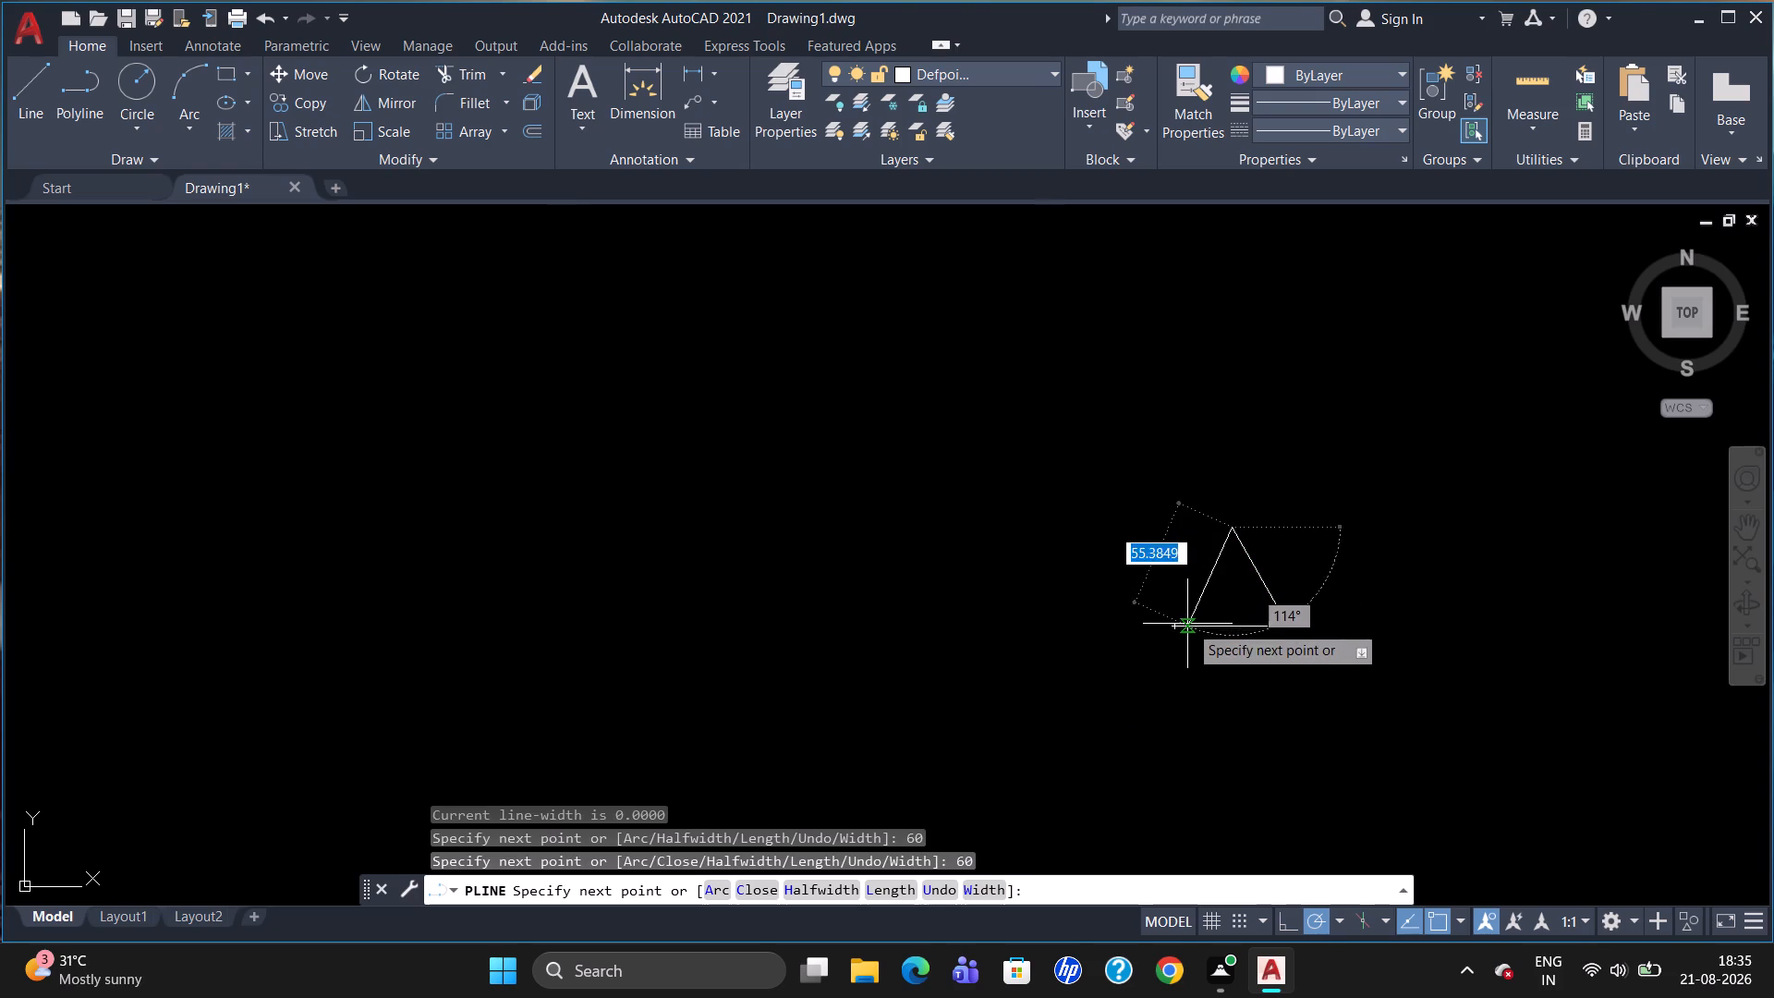
click(1180, 626)
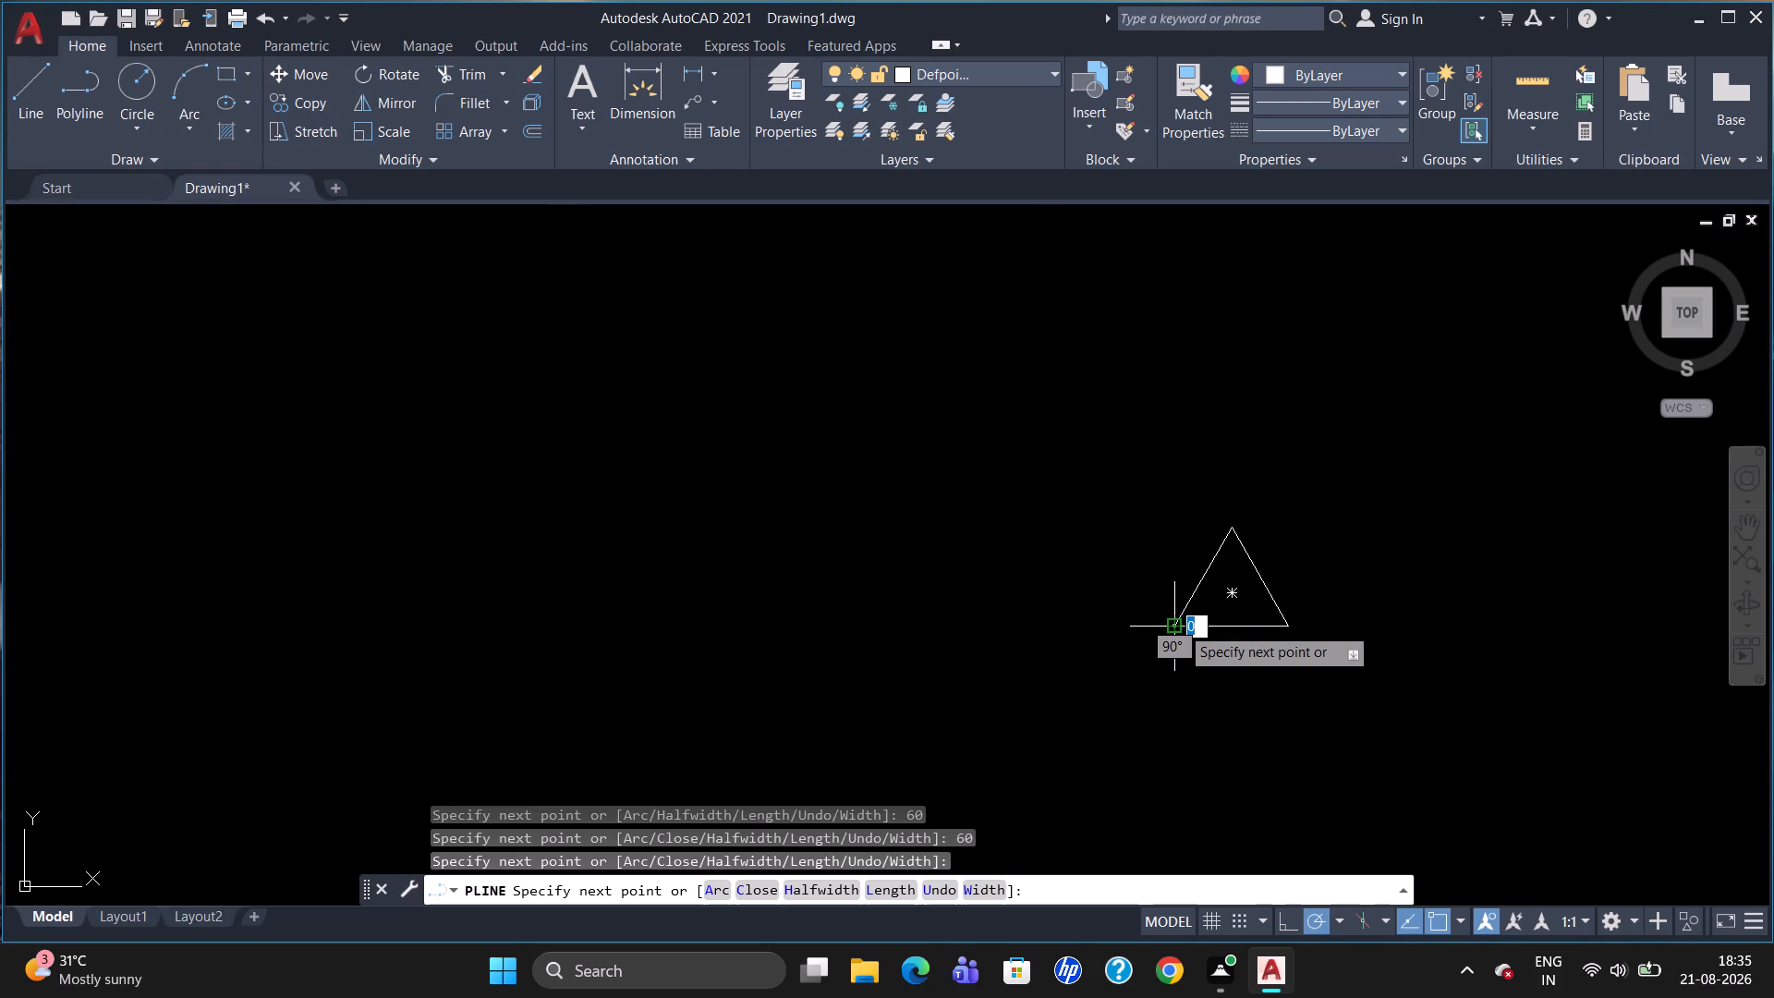
key(Escape)
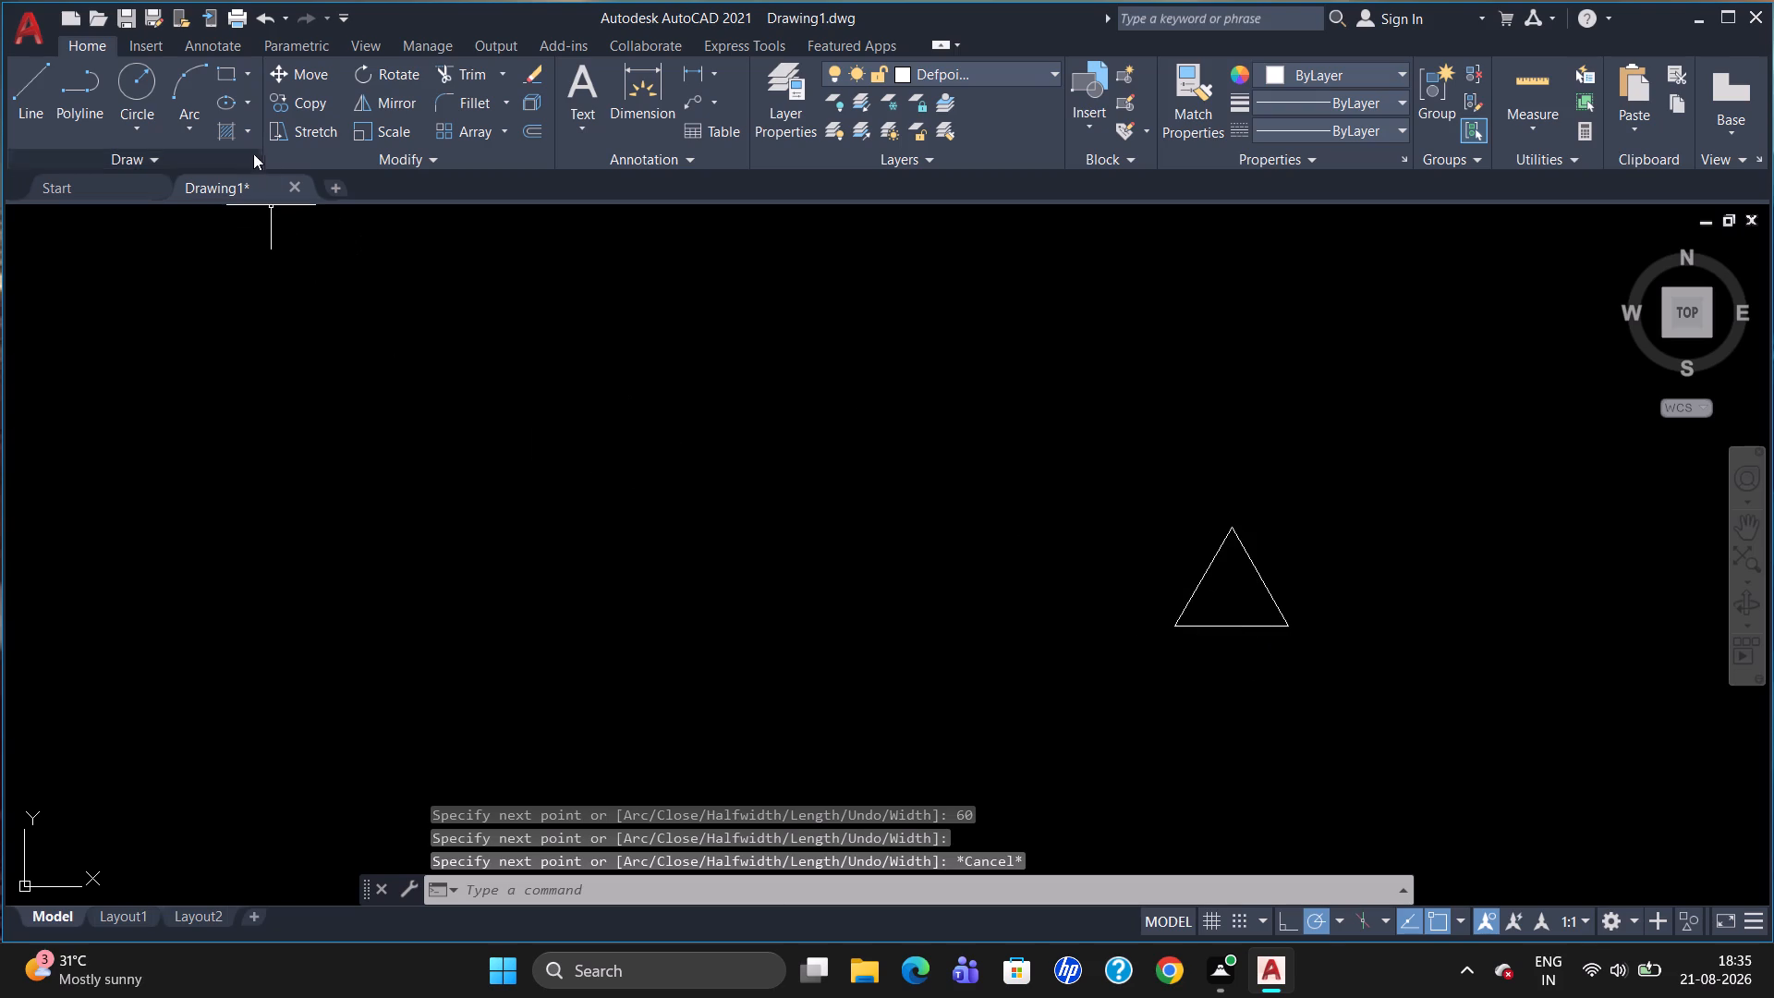
Fill the triangle with a Solid hatch in Red.
click(247, 136)
click(281, 176)
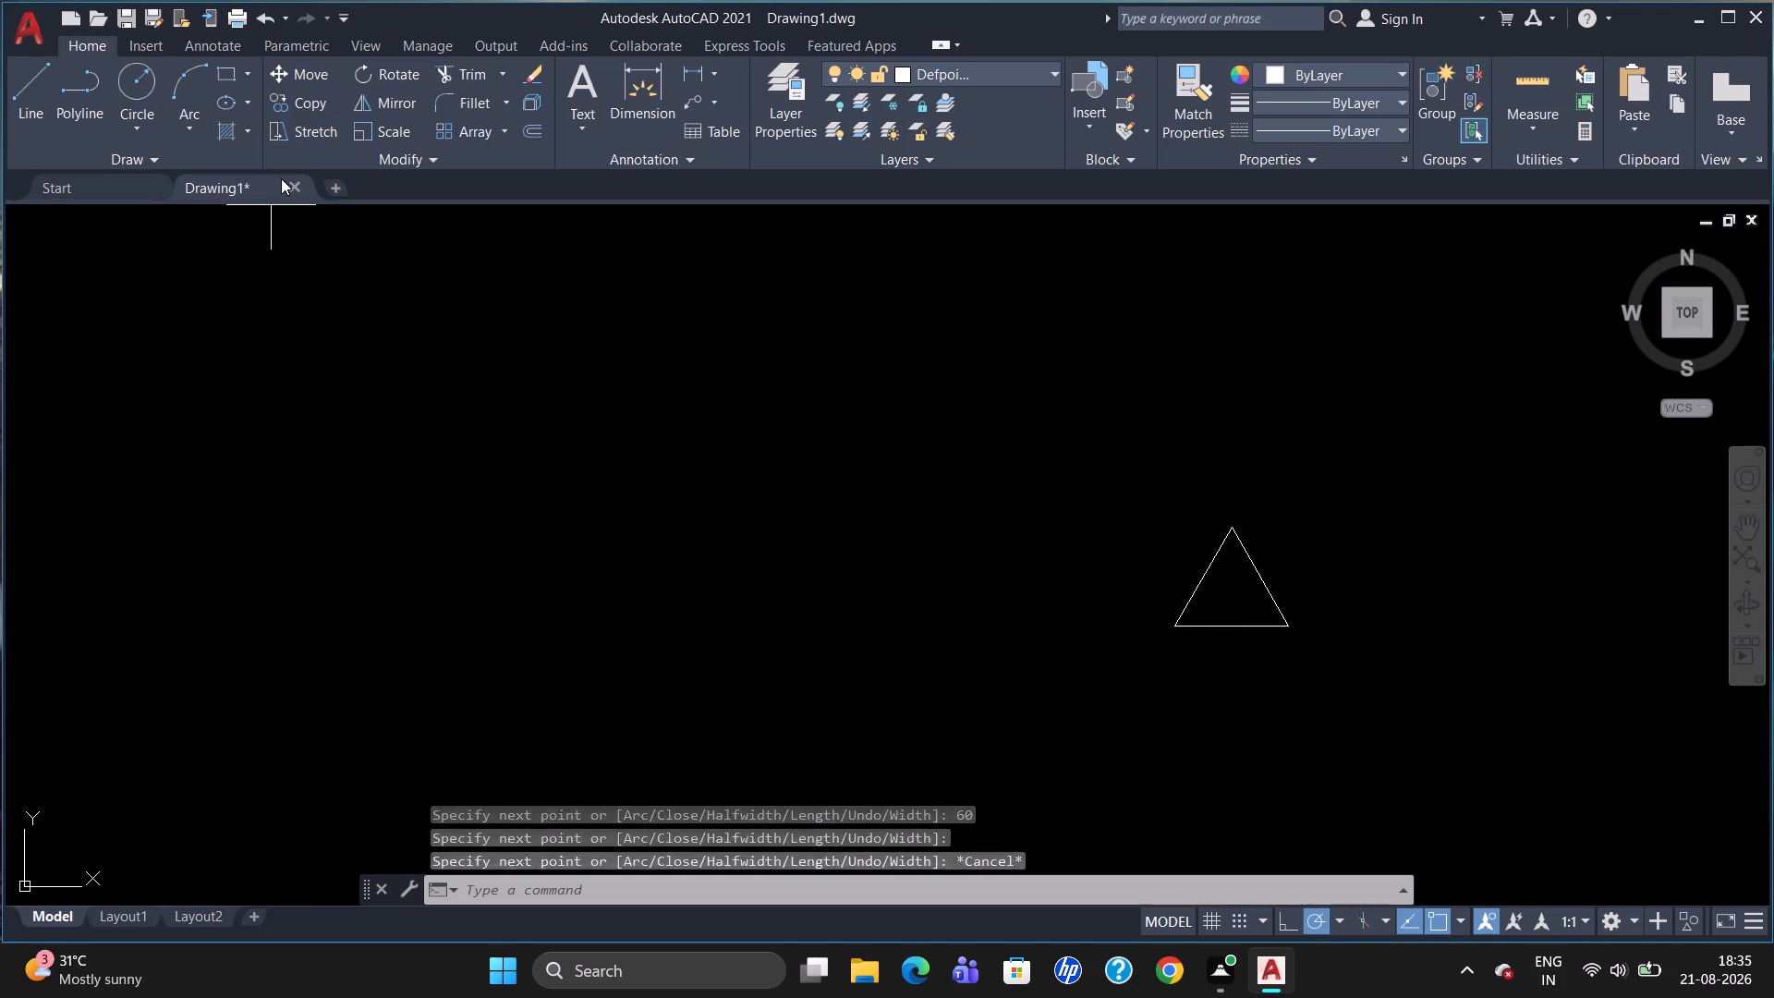
click(603, 74)
click(604, 105)
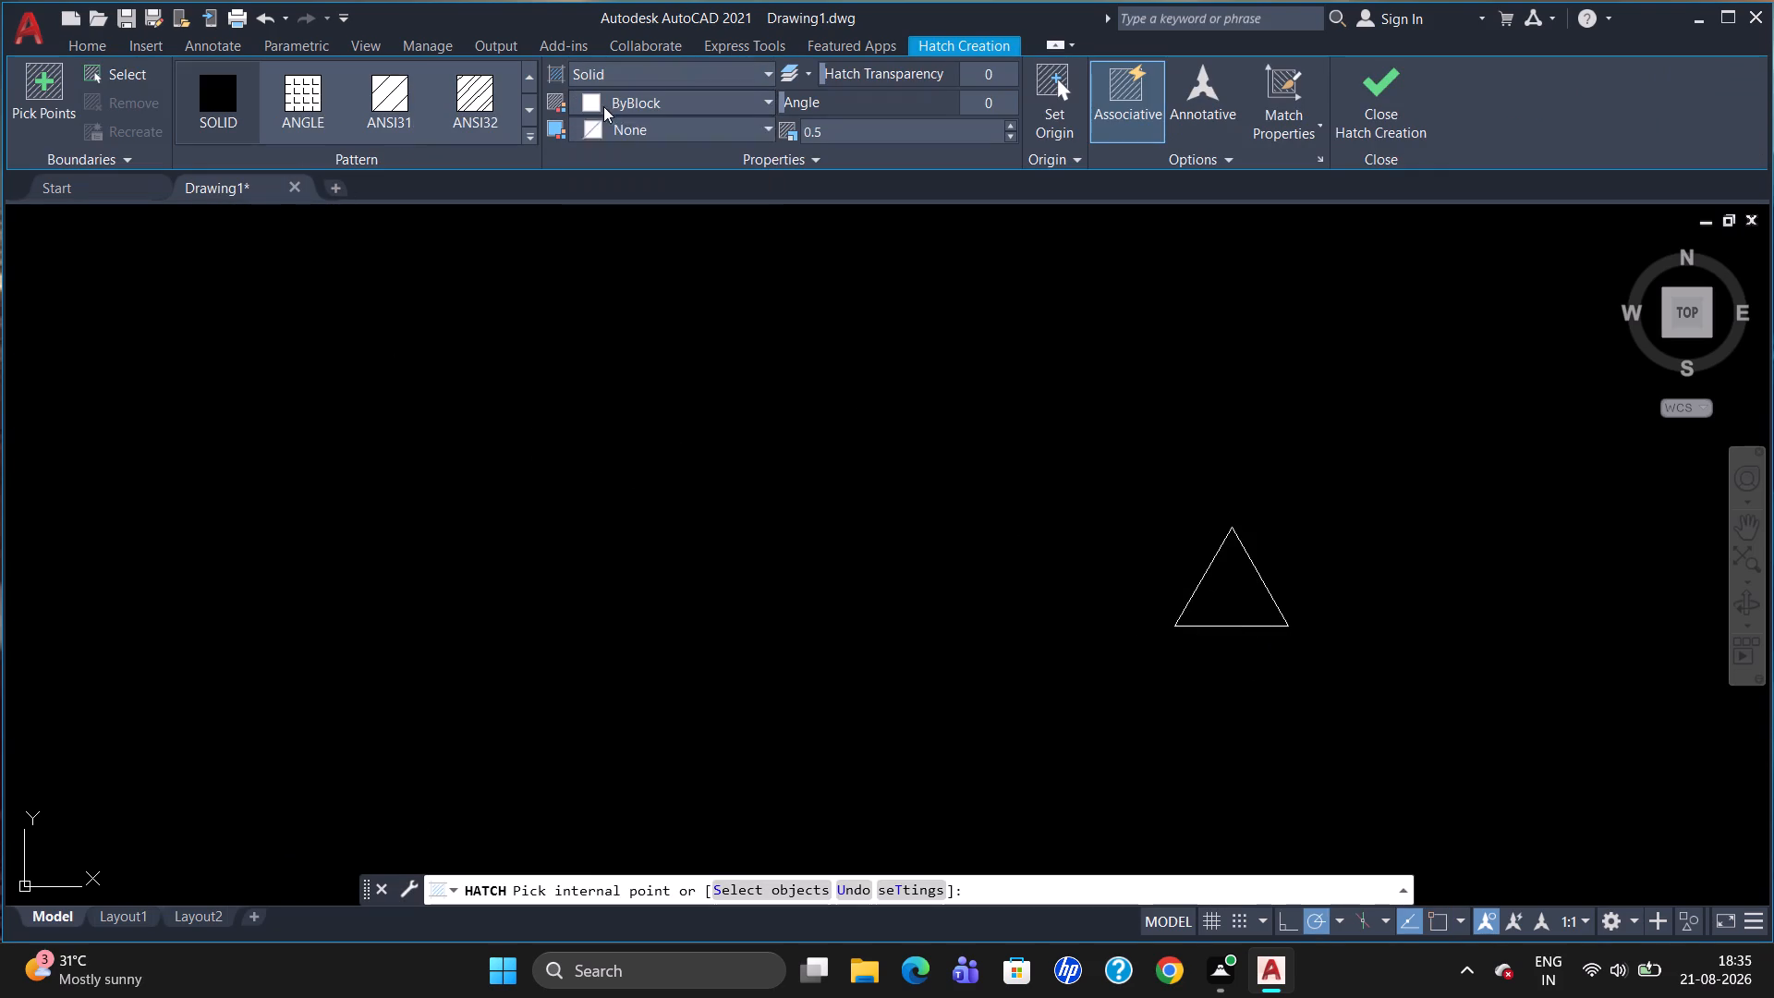
click(611, 106)
click(587, 361)
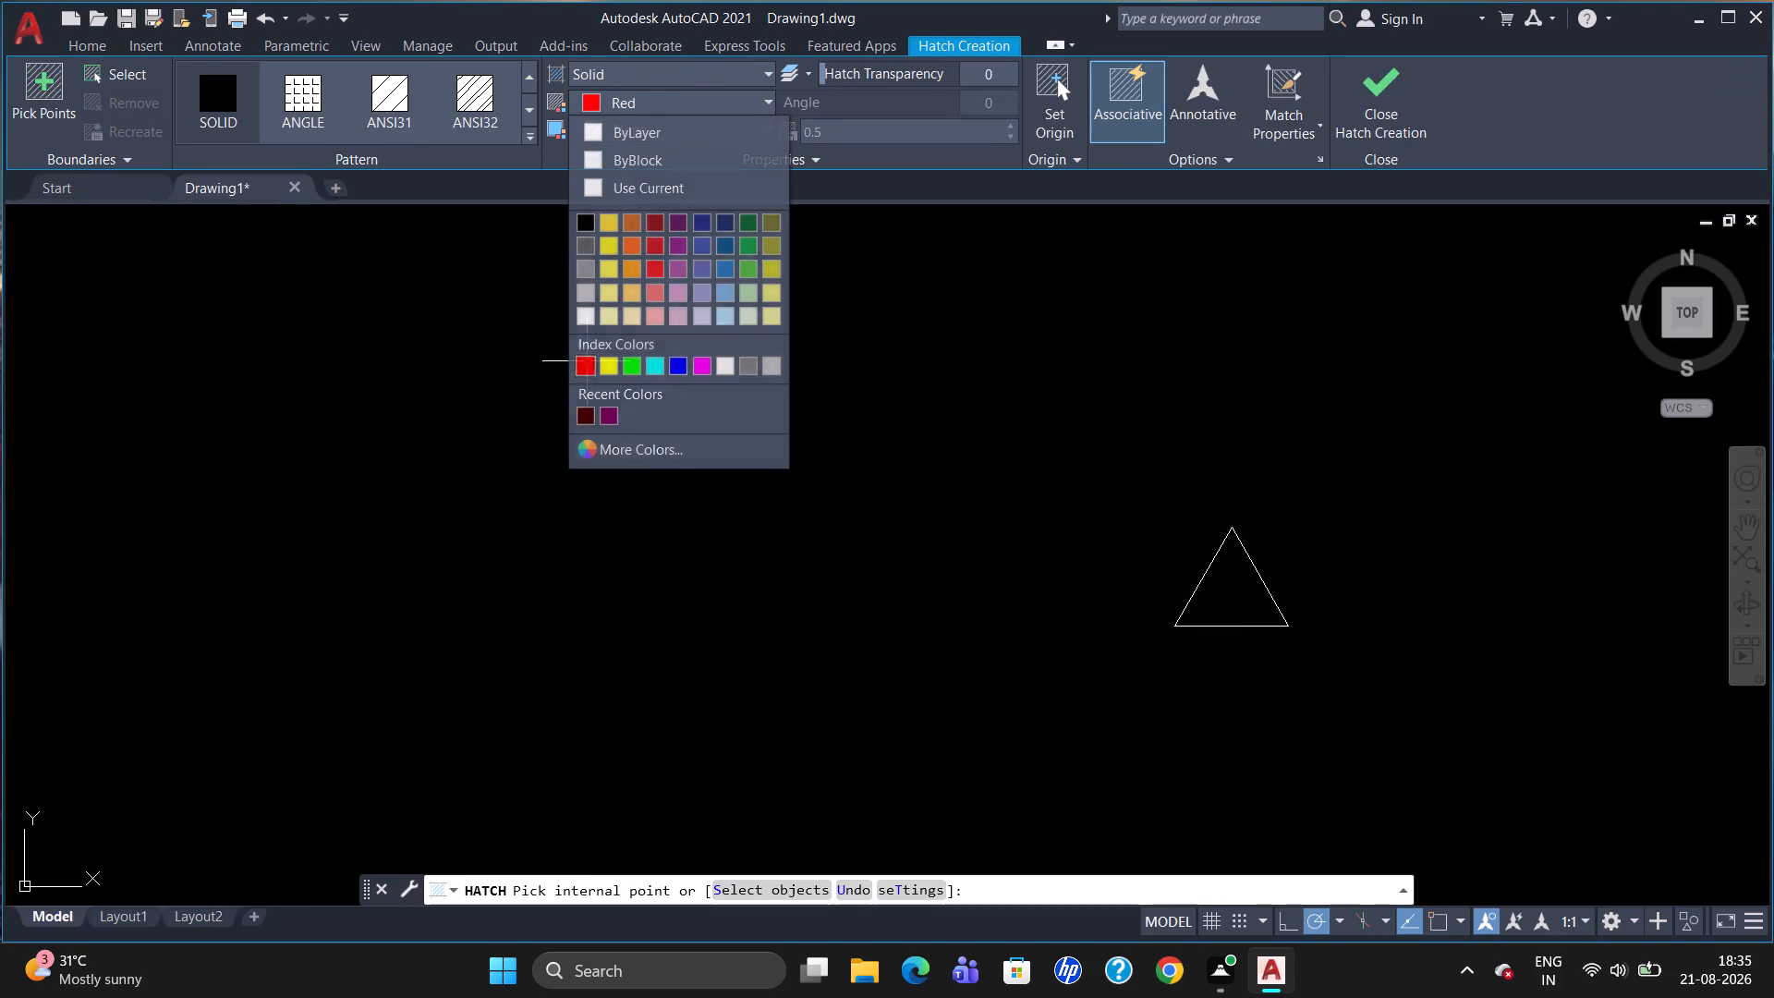
click(1209, 606)
drag(1332, 690, 1098, 606)
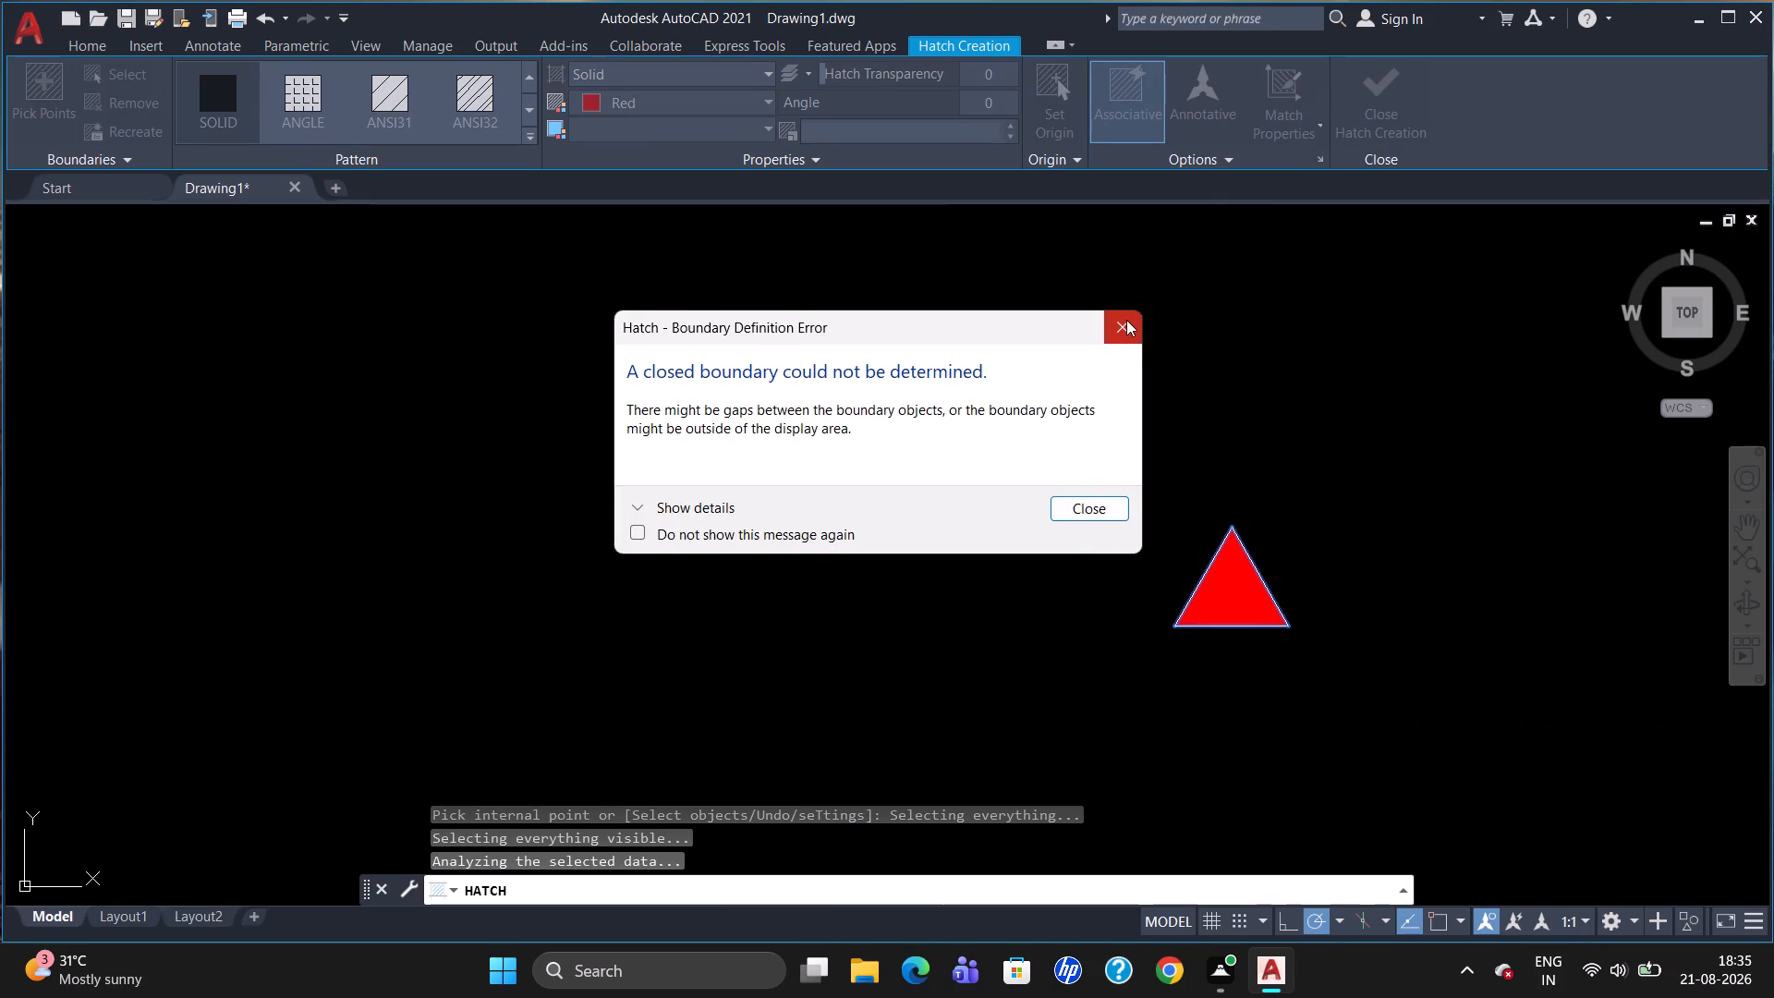
click(1126, 319)
key(Escape)
Group the triangle outline together with its red fill.
drag(1405, 691, 1266, 581)
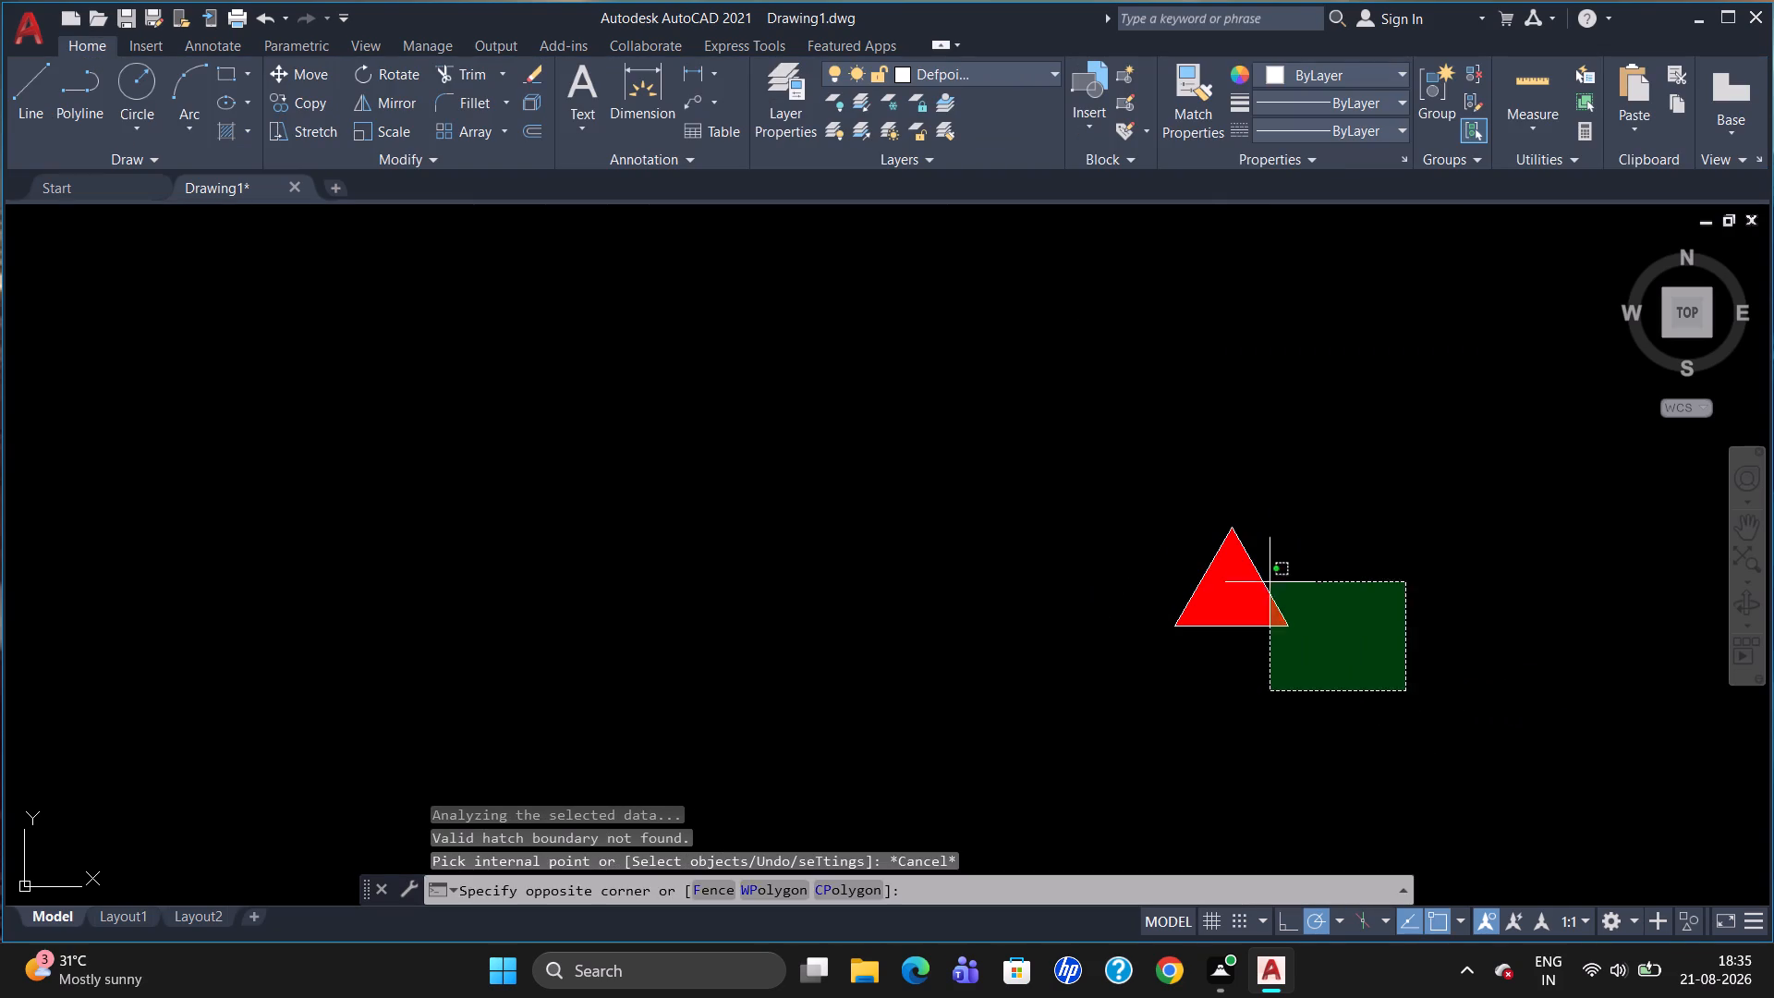
drag(1266, 581, 1096, 654)
click(1435, 86)
key(Escape)
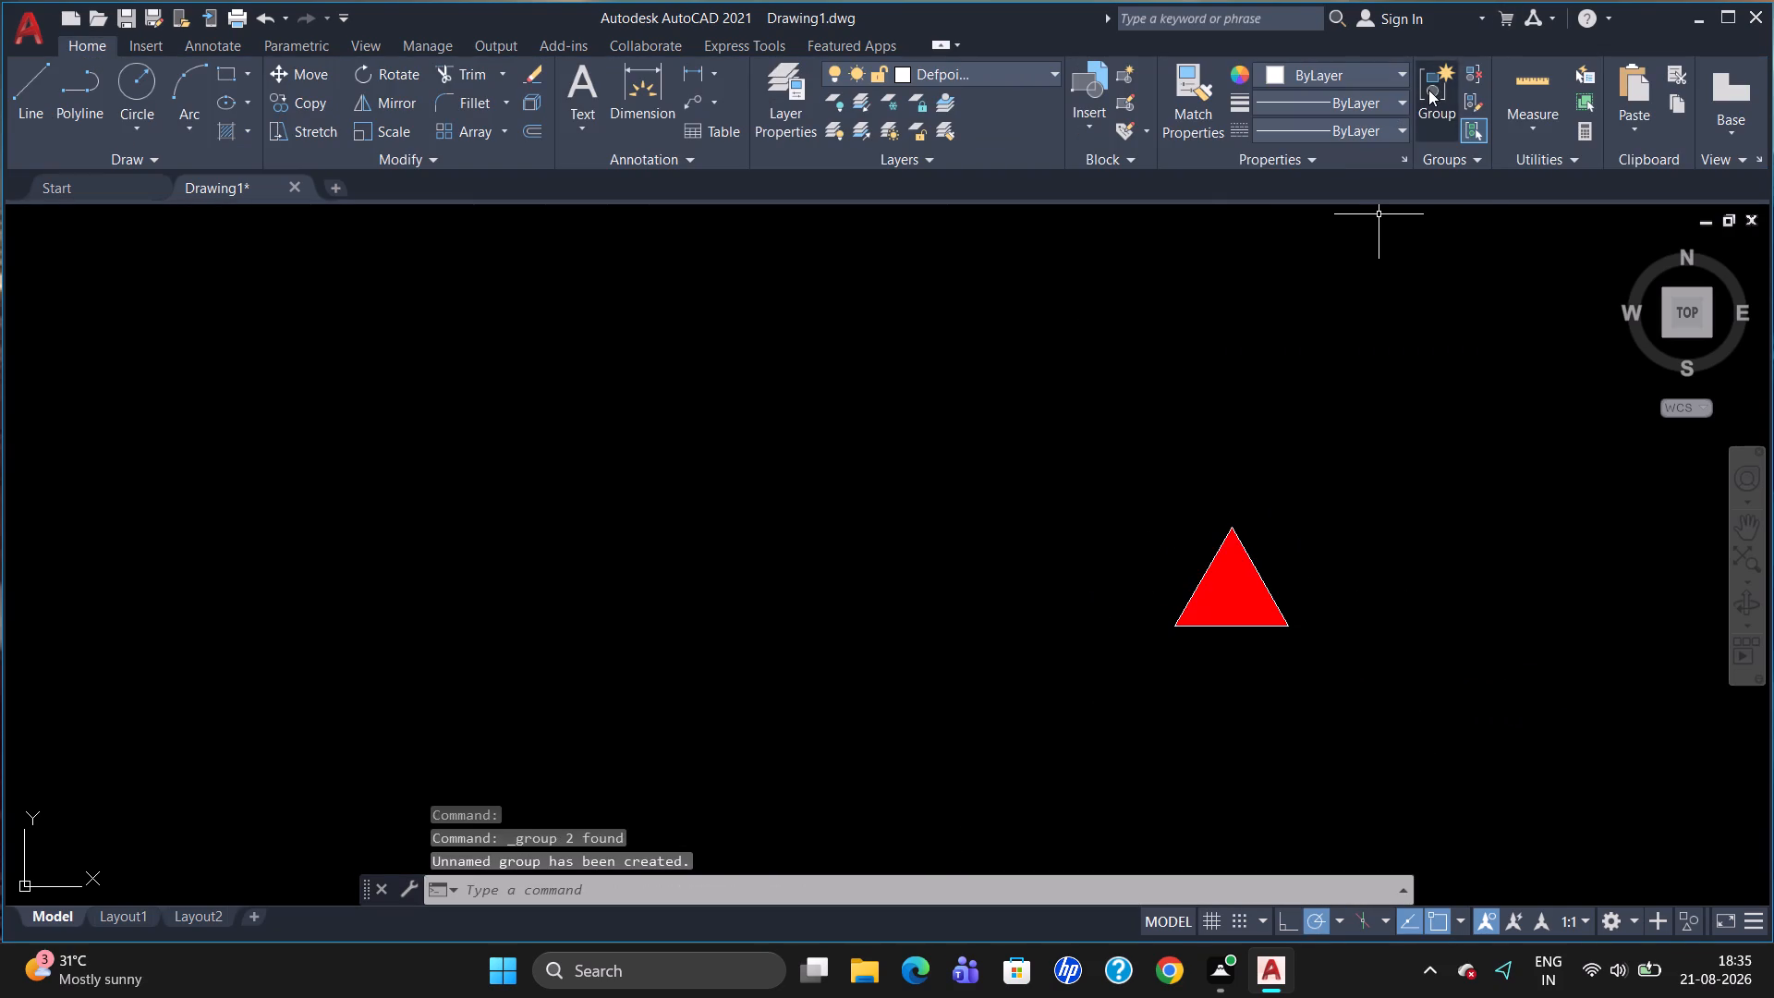
Copy the red triangle three times: one below the cabinet under the rightmost "Deep 600mm" note, two in the open bay beneath it.
scroll(1511, 335, down, 2)
key(Escape)
scroll(1476, 469, down, 2)
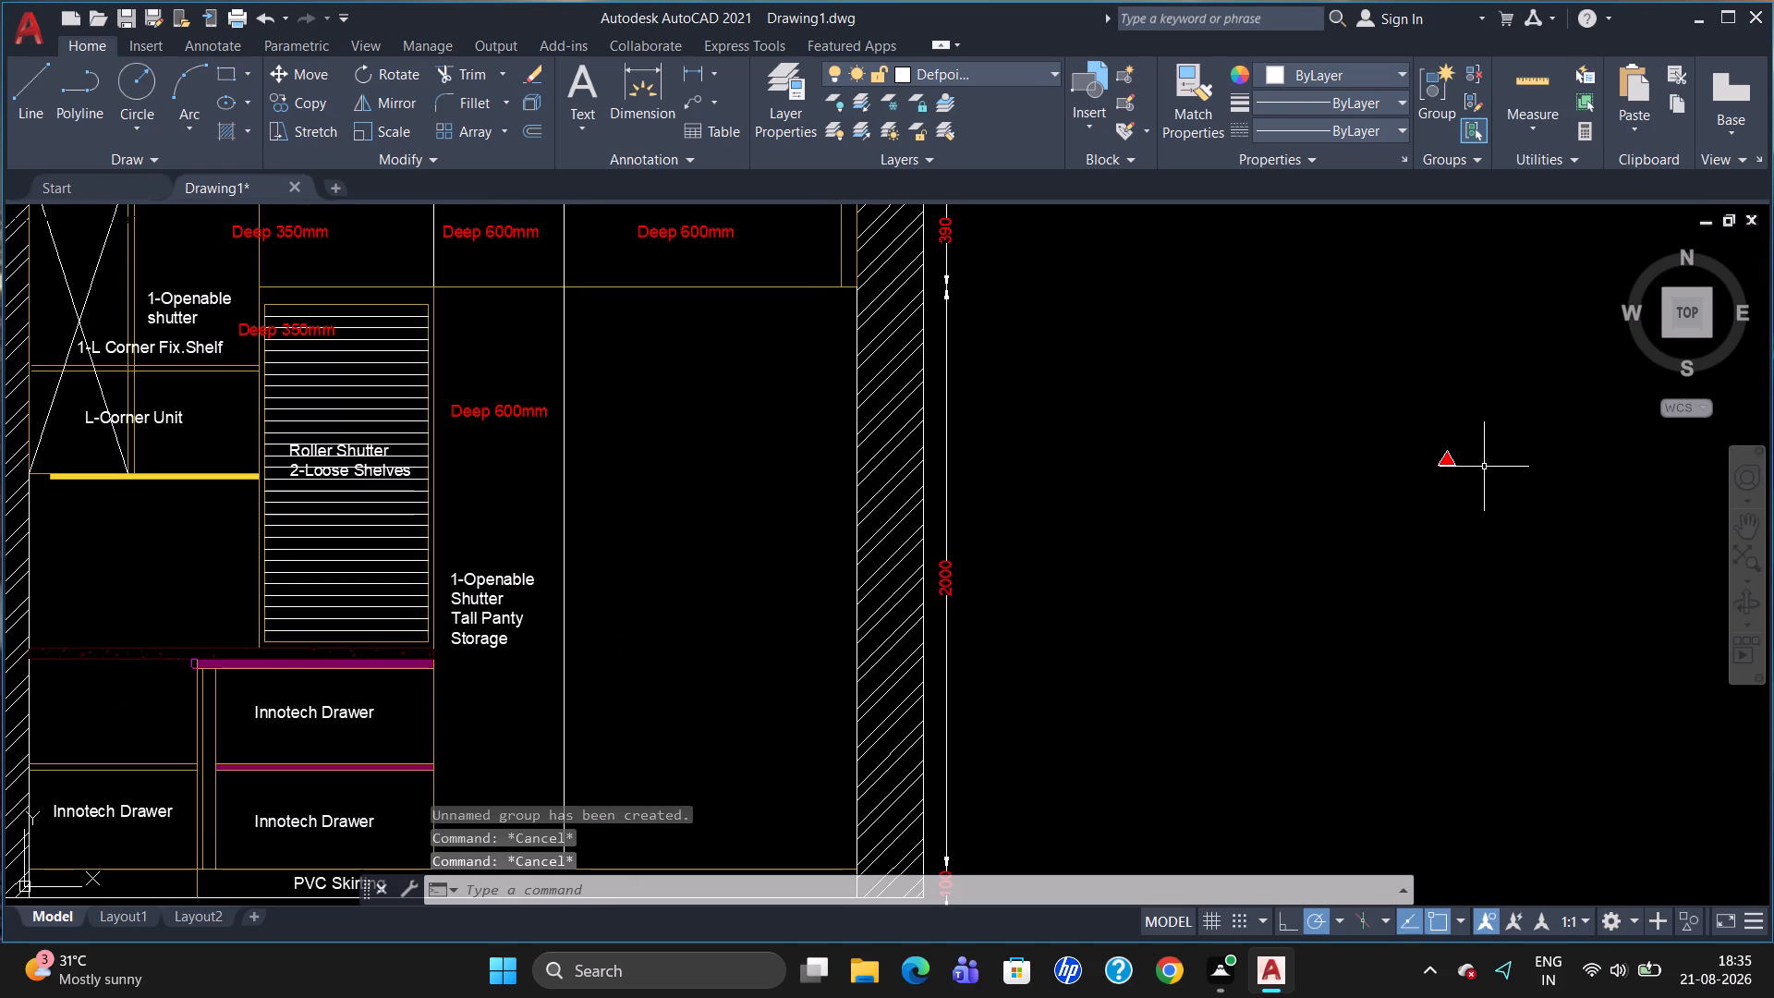
scroll(1496, 482, up, 3)
scroll(1496, 482, down, 5)
drag(1521, 486, 1408, 506)
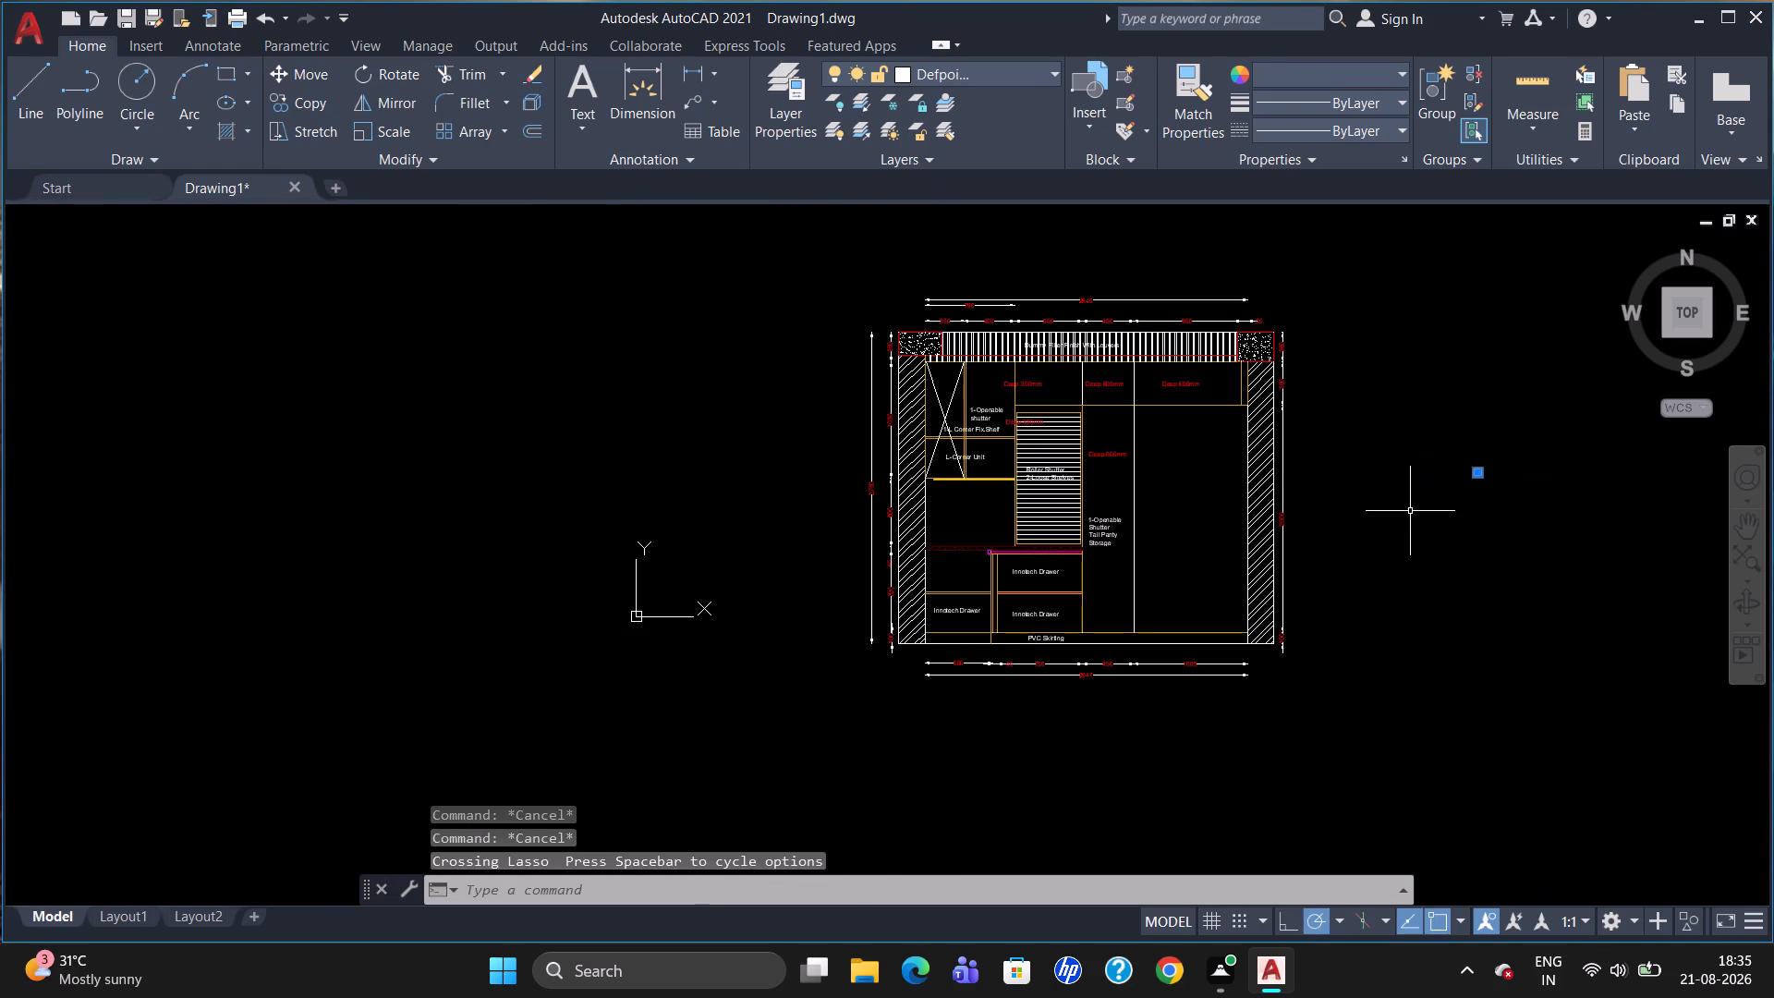
text(co)
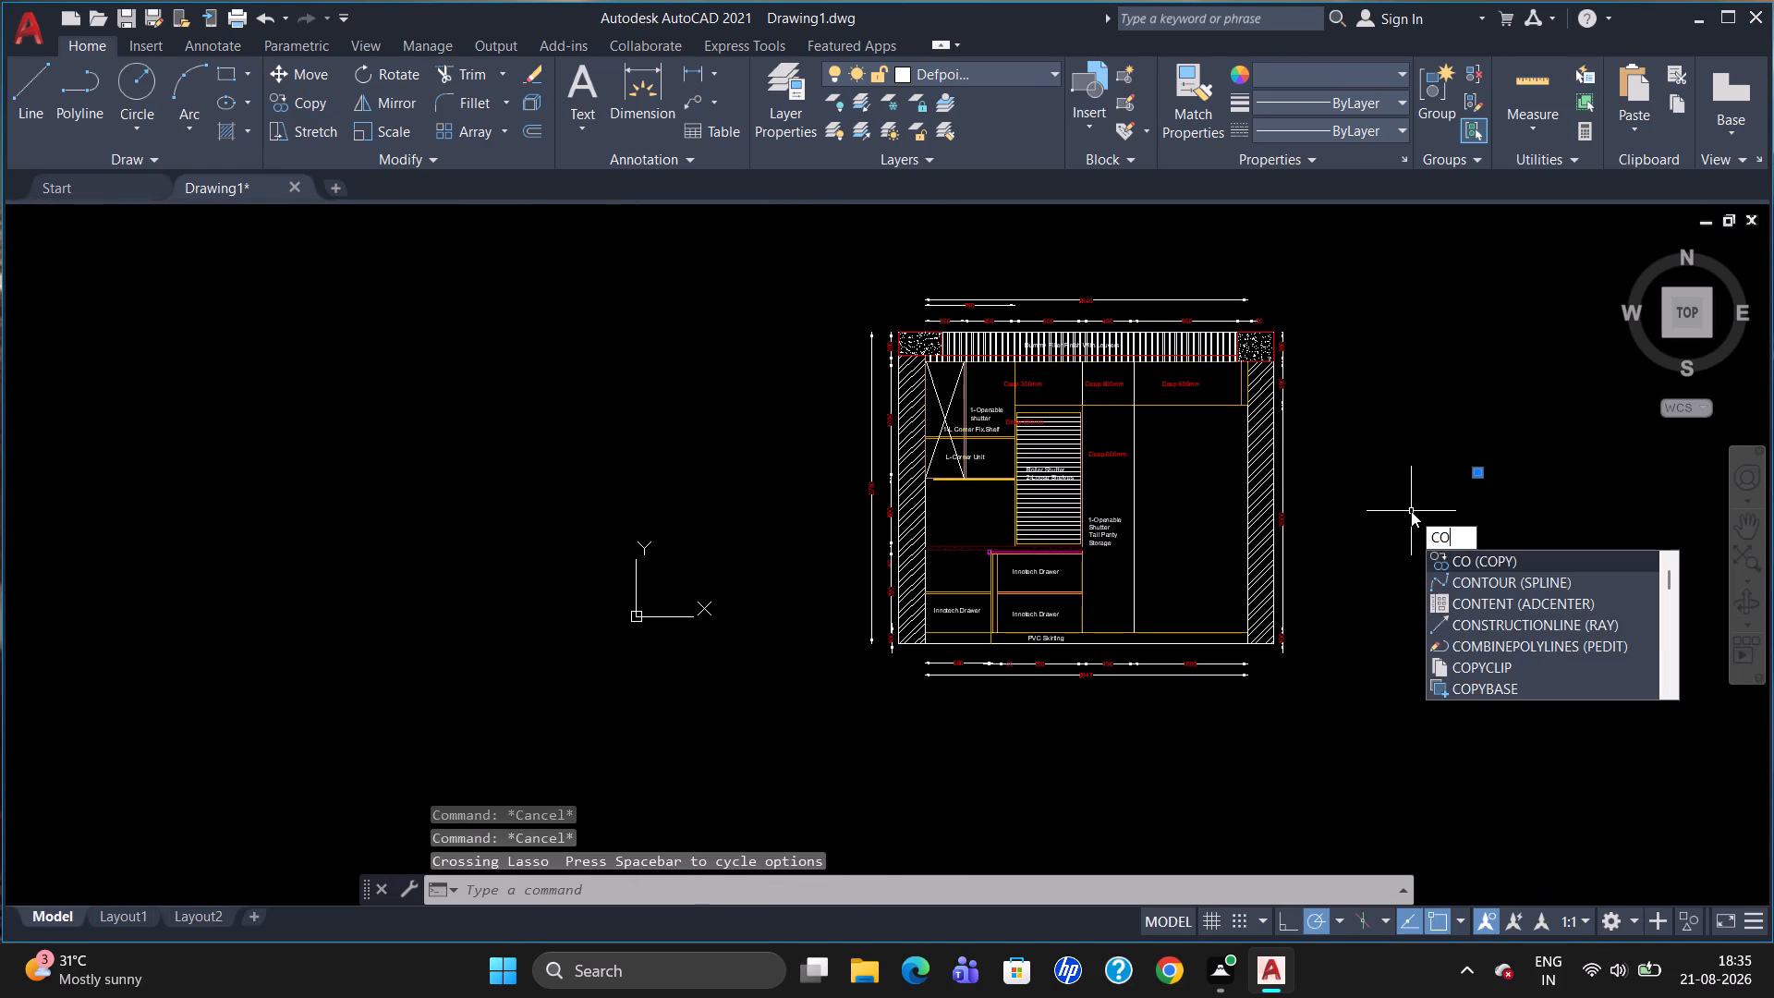
key(Return)
click(1473, 465)
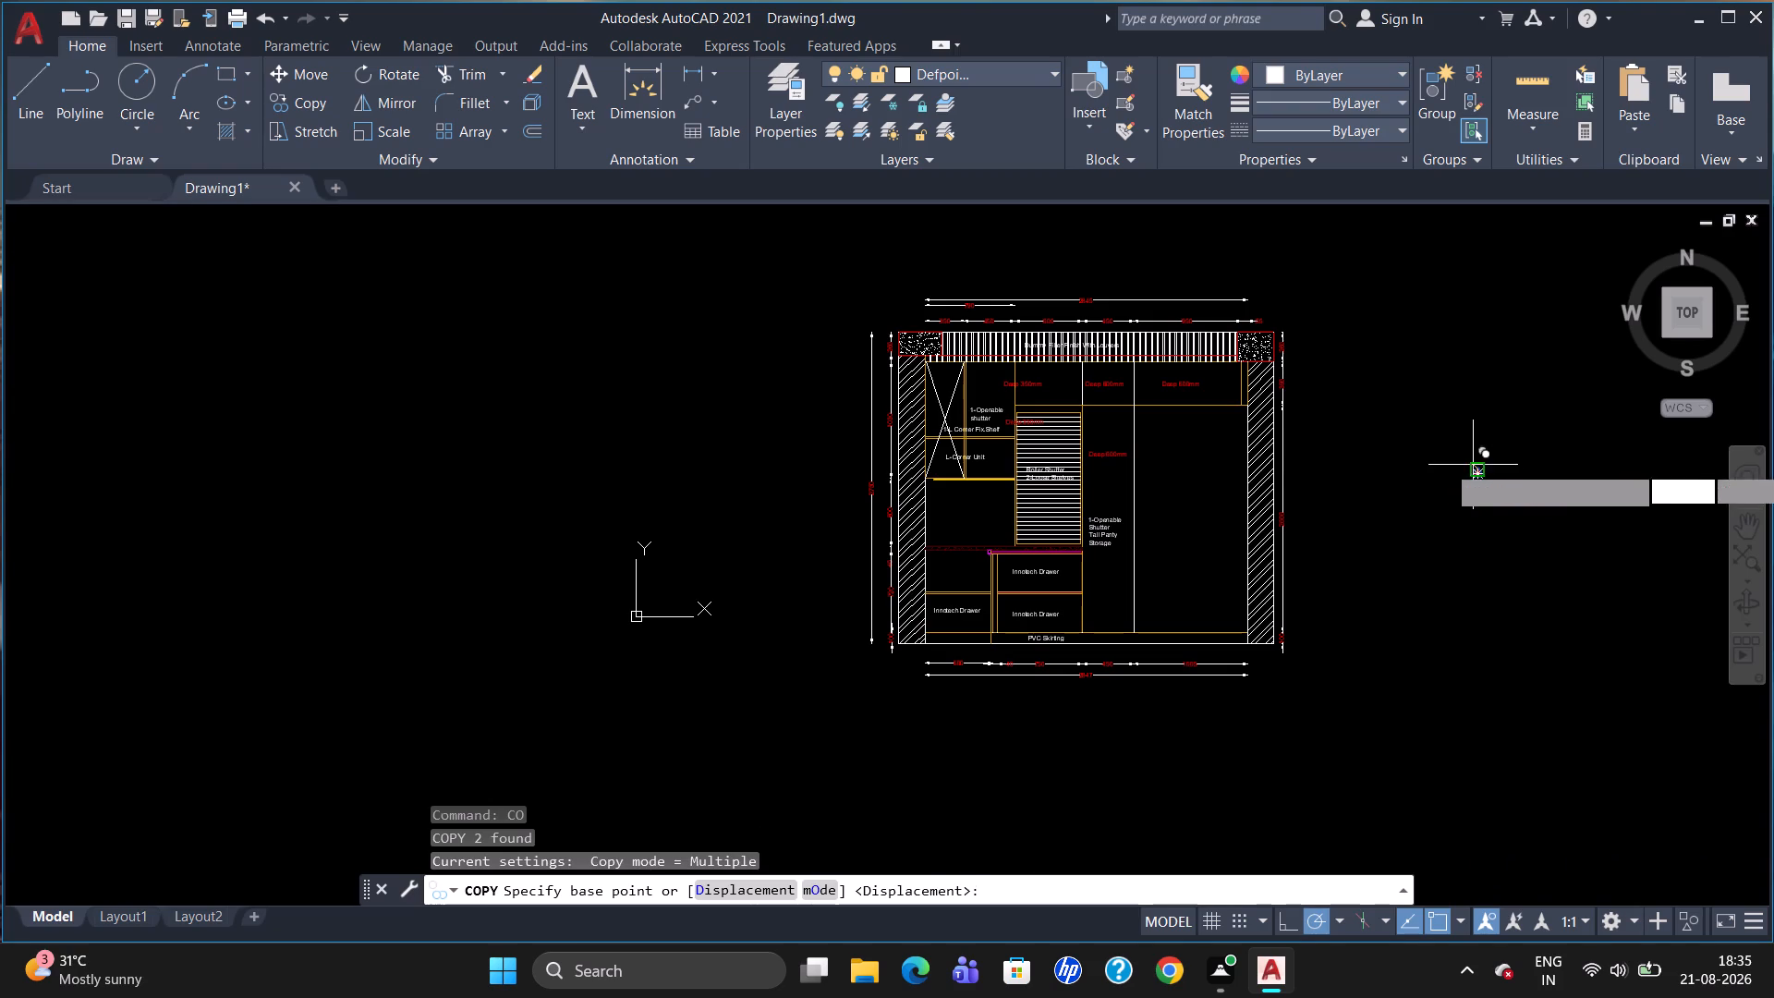
scroll(1201, 426, up, 2)
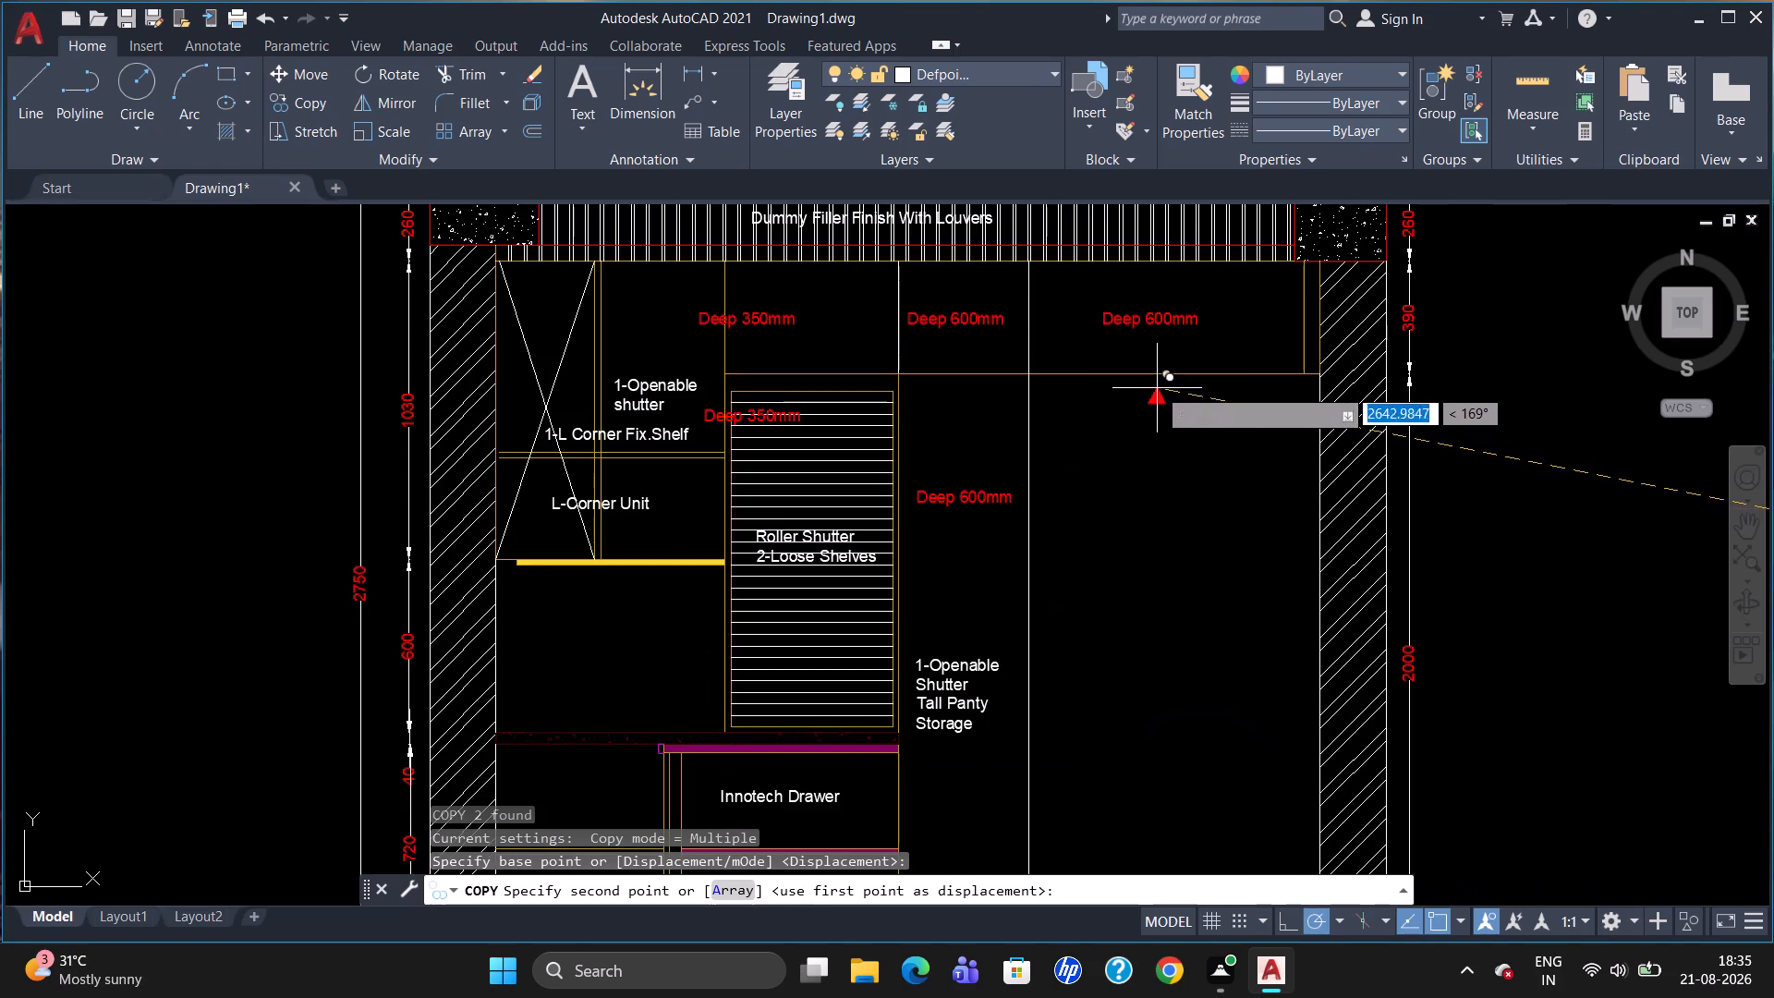
click(1158, 378)
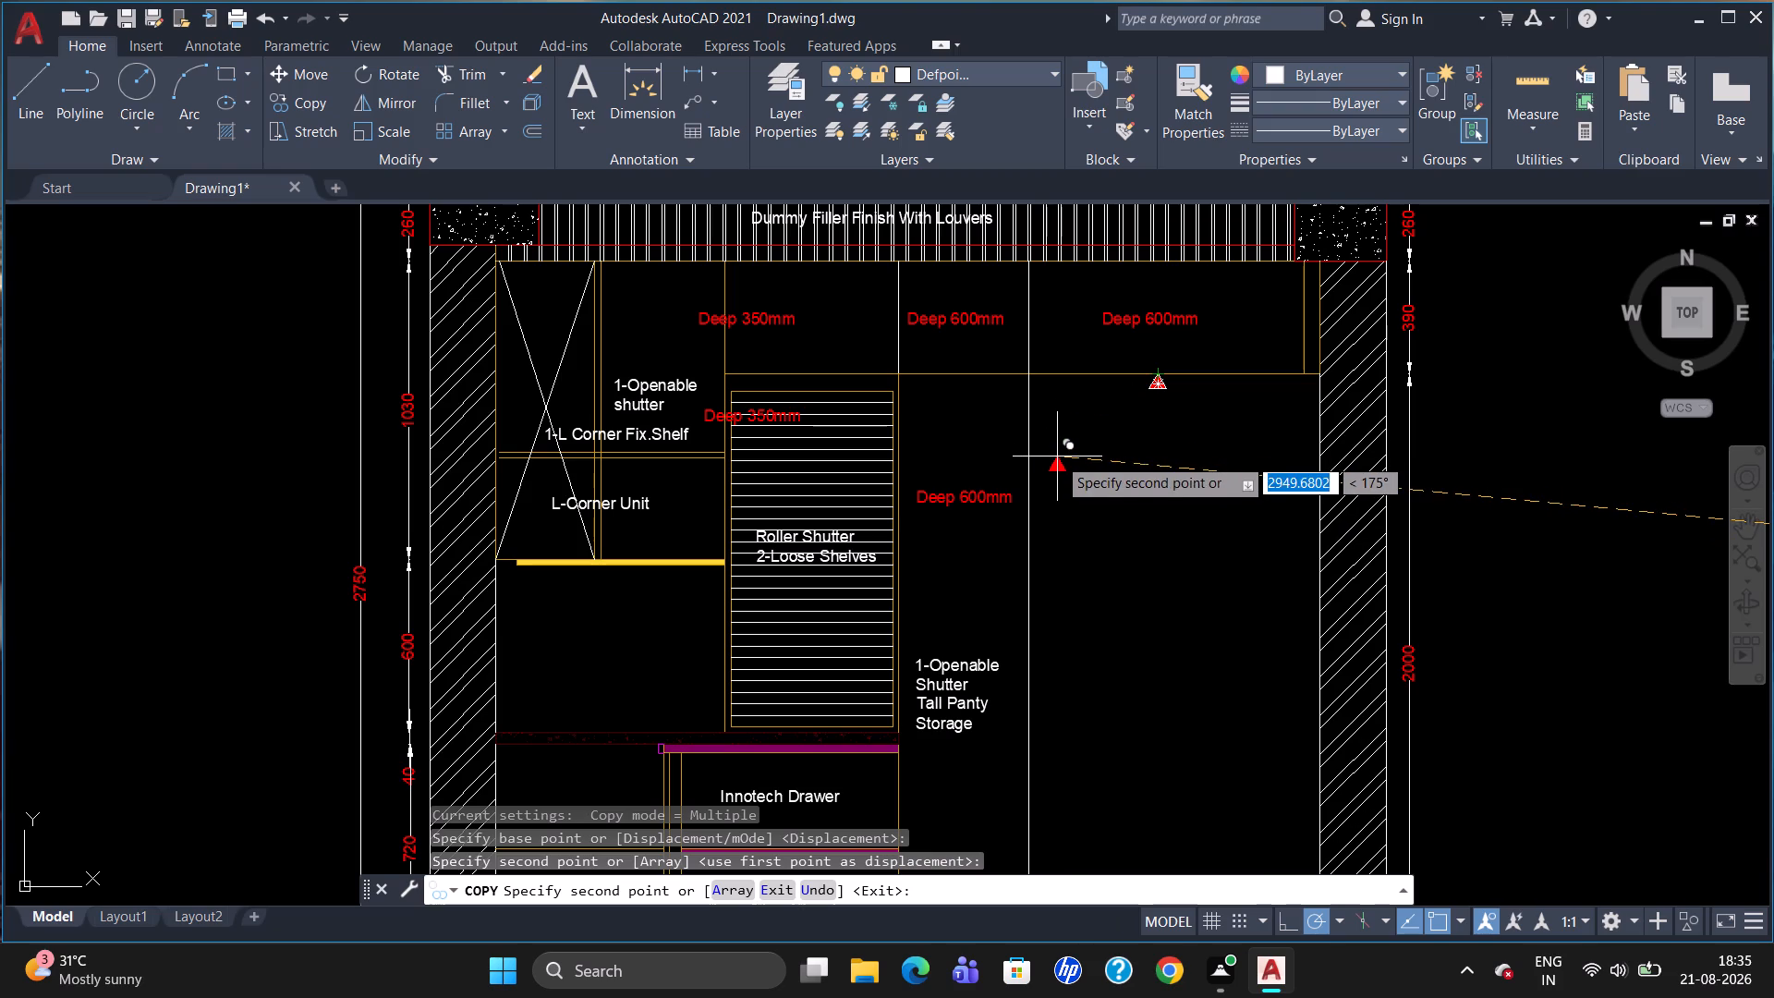
click(1143, 508)
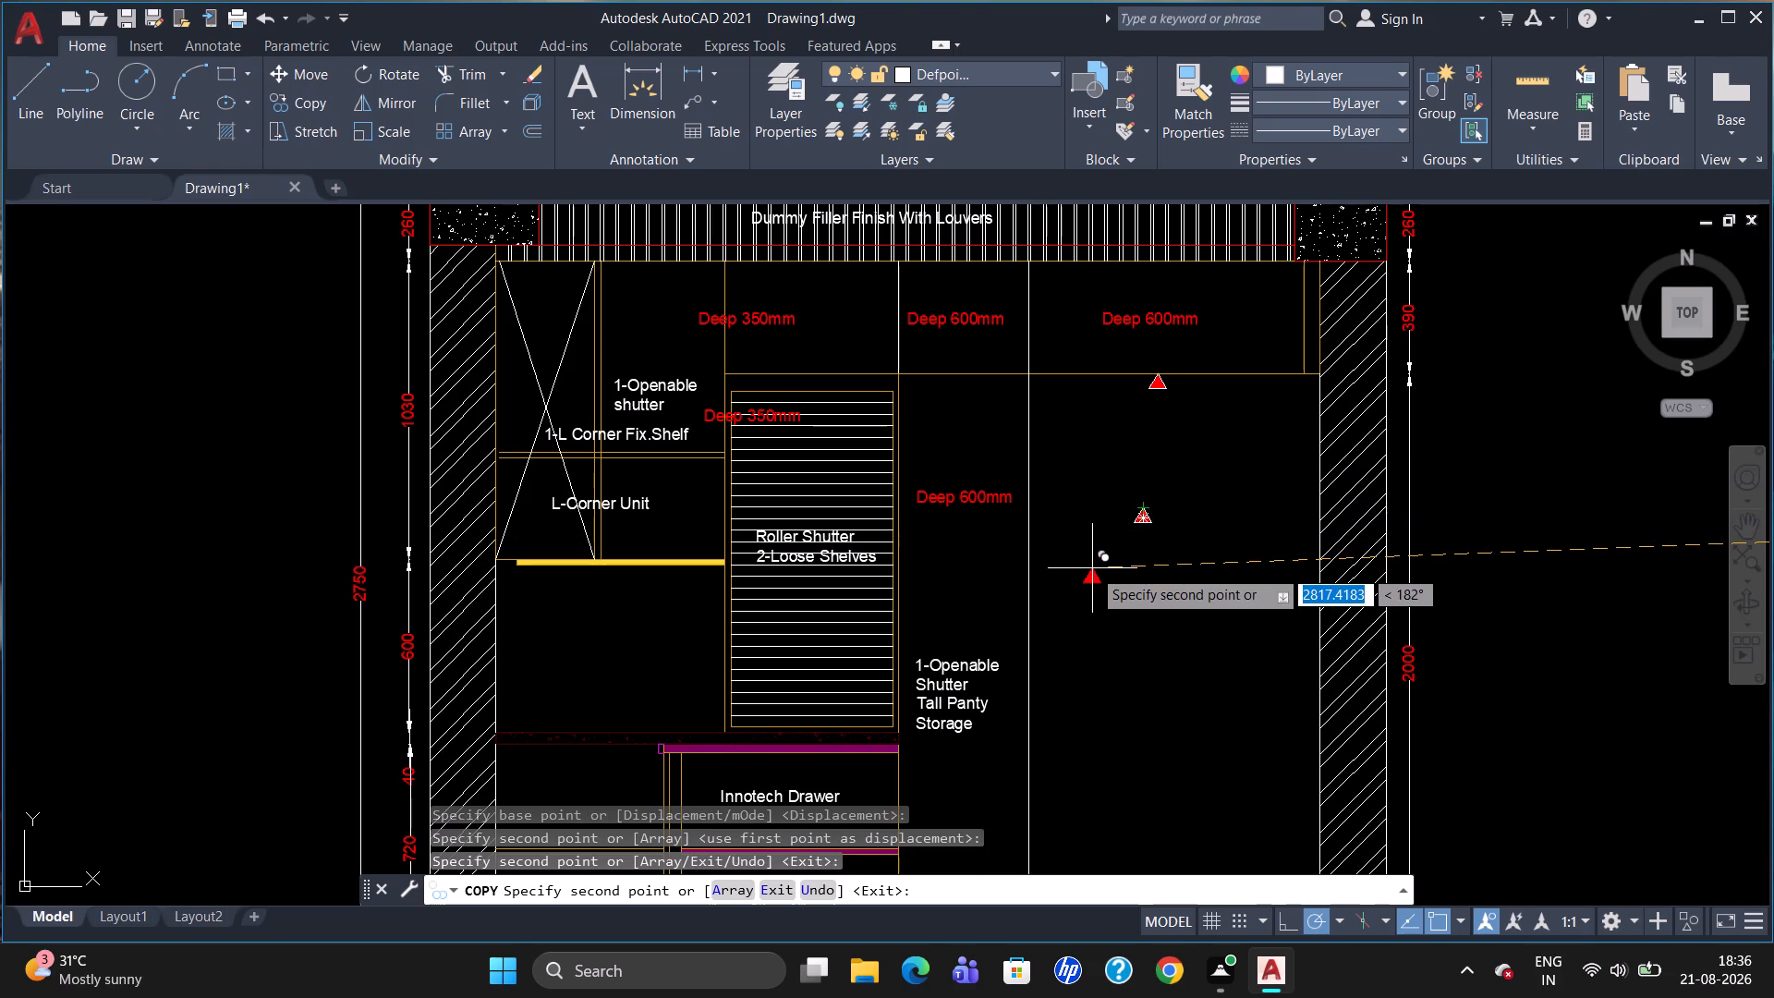
click(1092, 568)
key(Escape)
Delete the original red triangle outside the elevation.
scroll(1403, 581, down, 1)
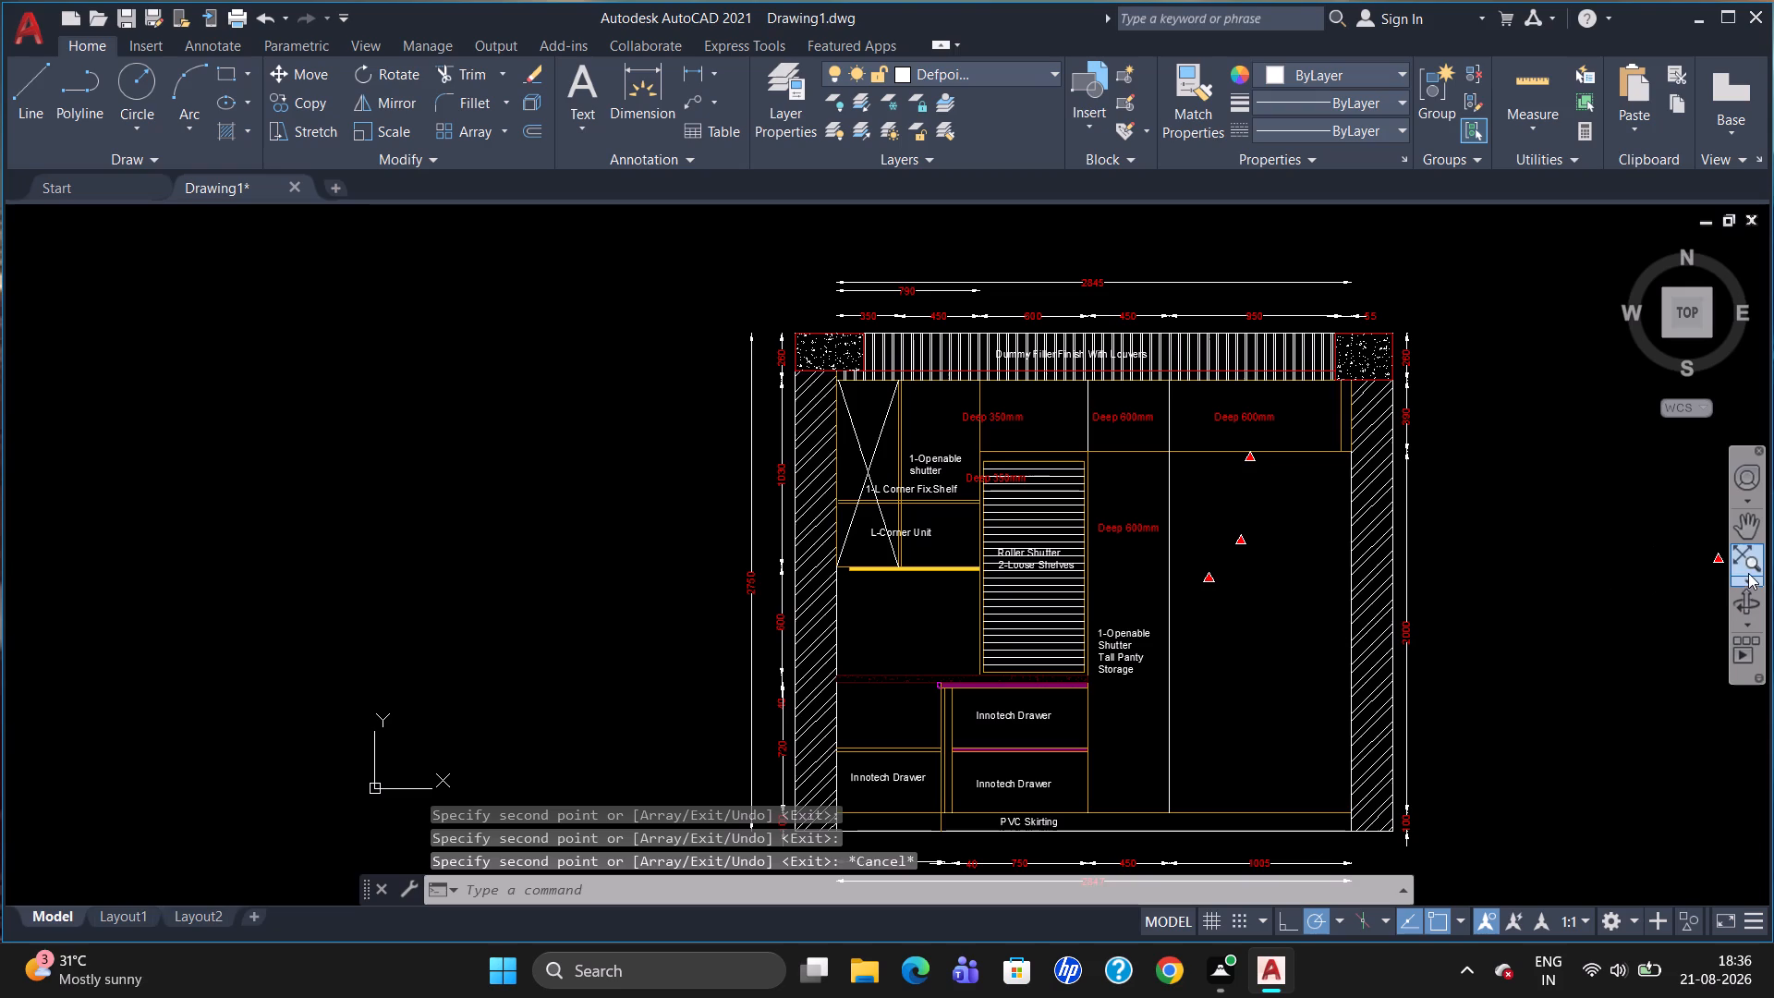
click(1714, 555)
key(Delete)
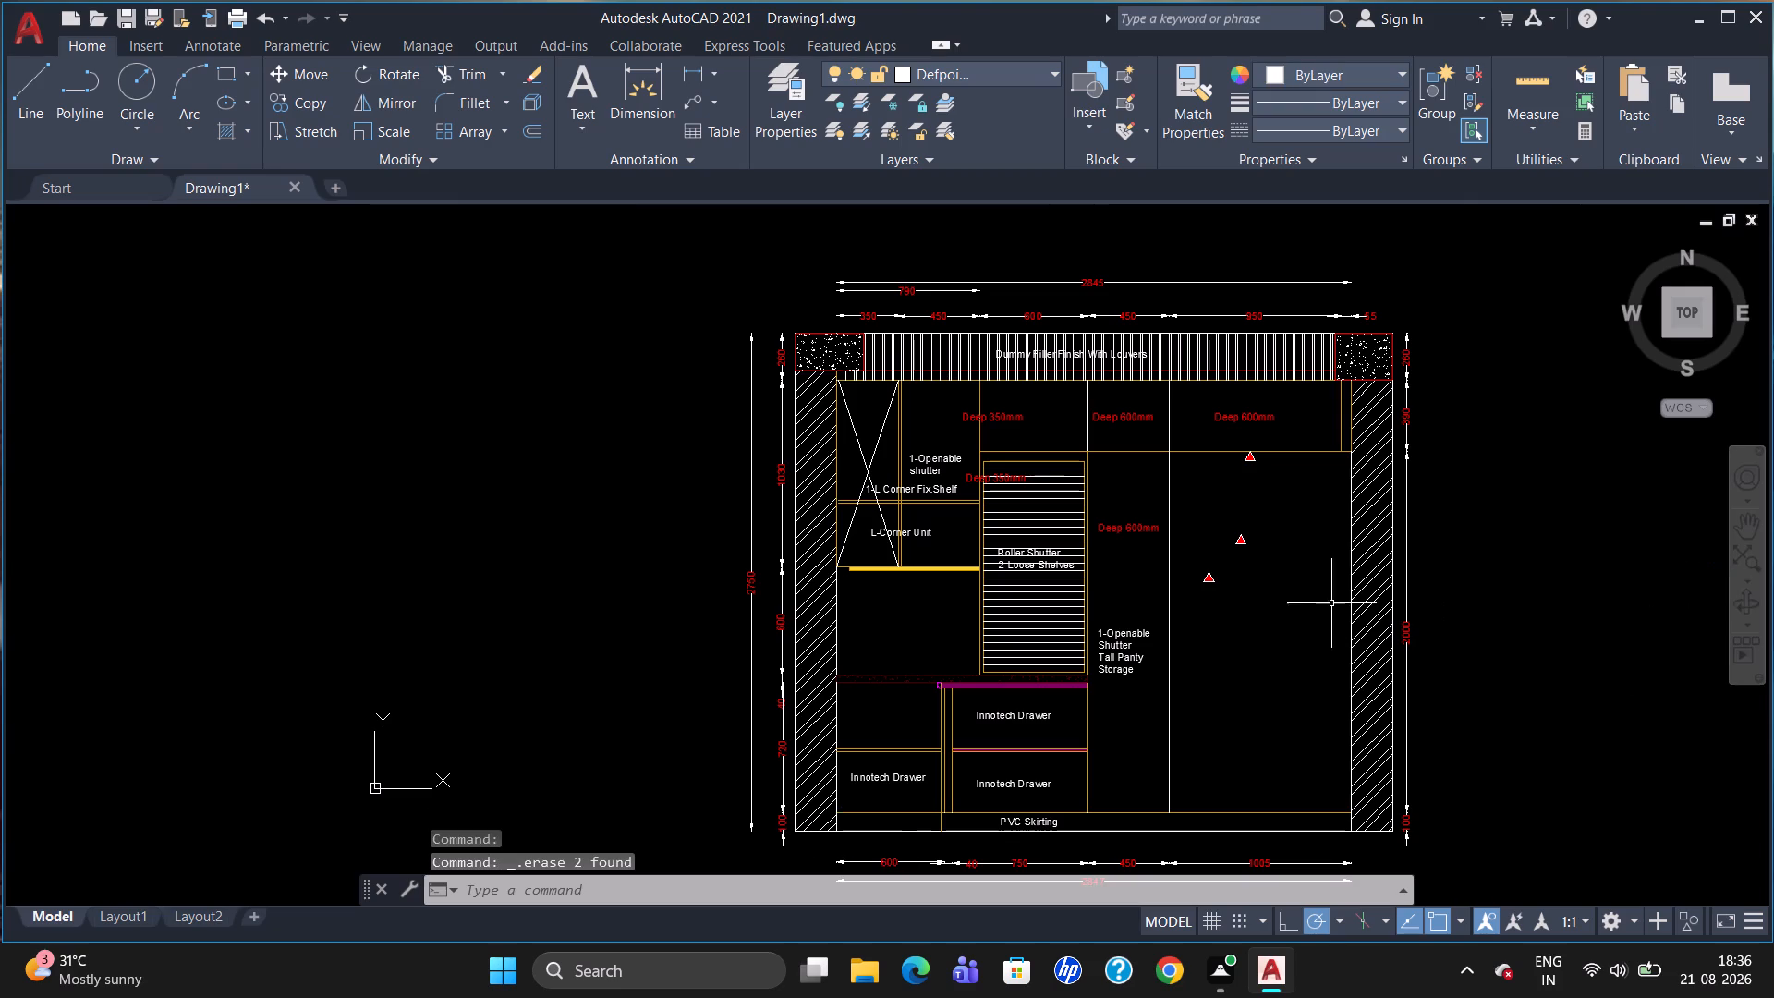
Rotate the middle triangle in the right-hand bay by 90 degrees so it points left.
scroll(1271, 559, up, 1)
click(1217, 523)
click(1233, 535)
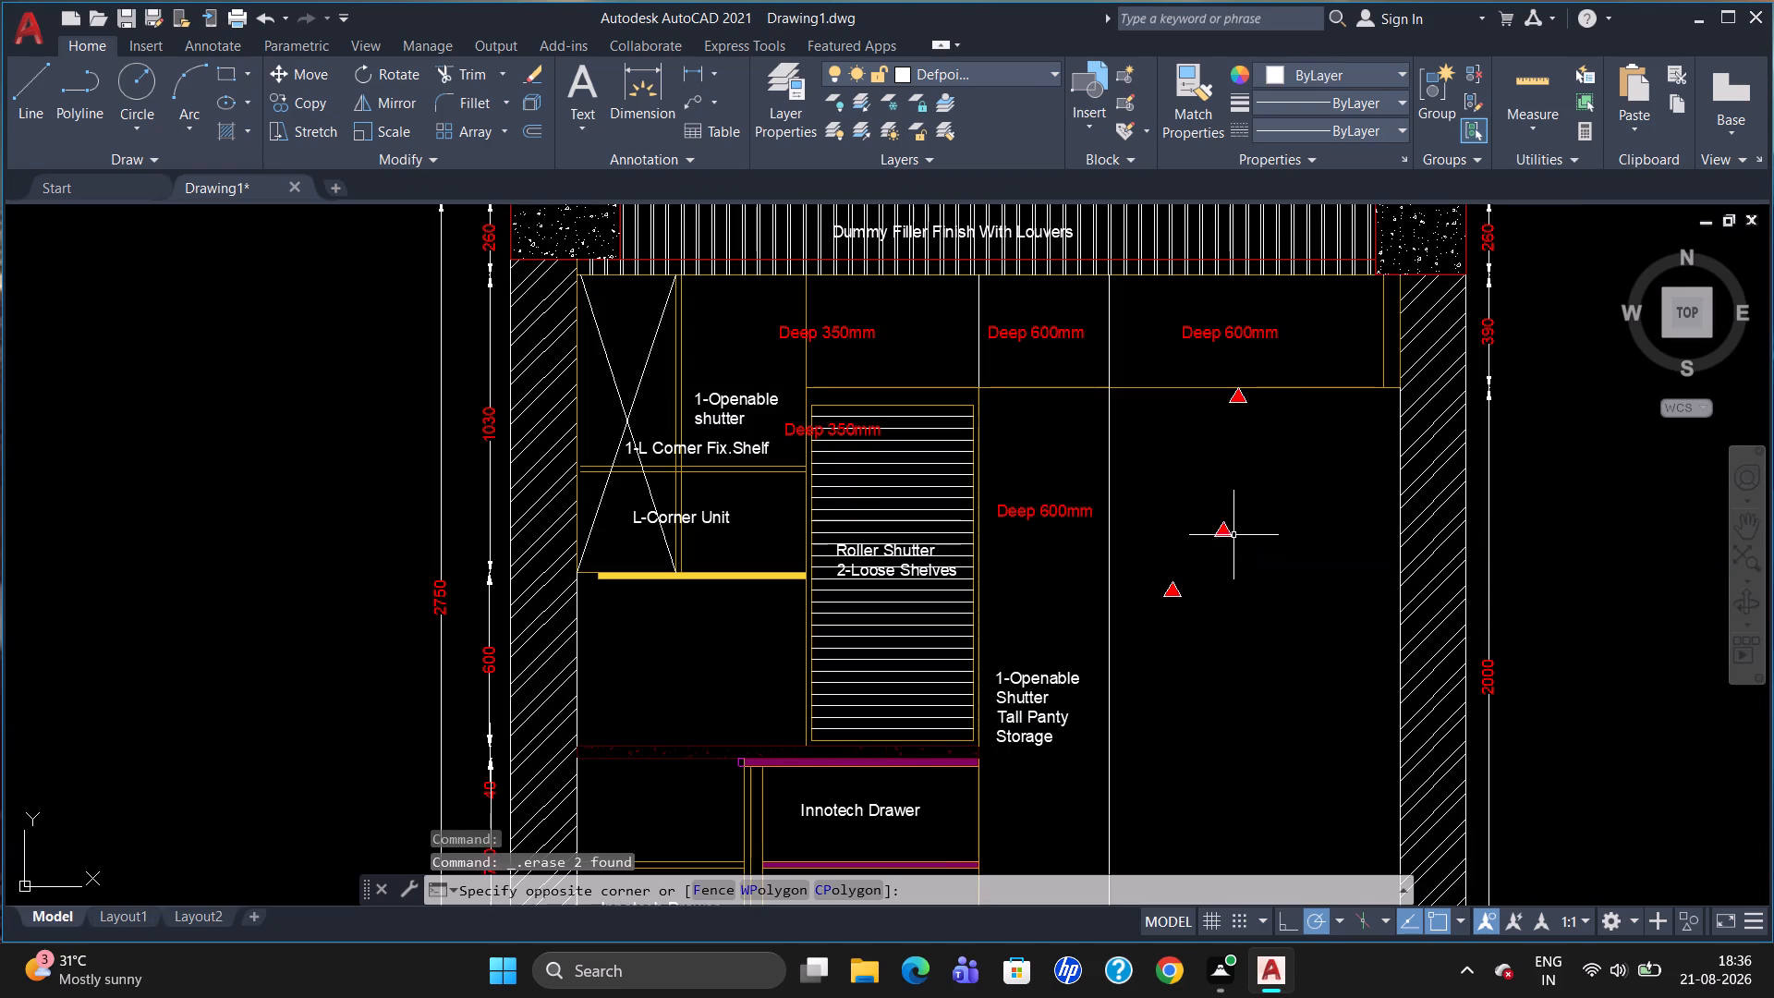
click(1217, 538)
key(r)
key(o)
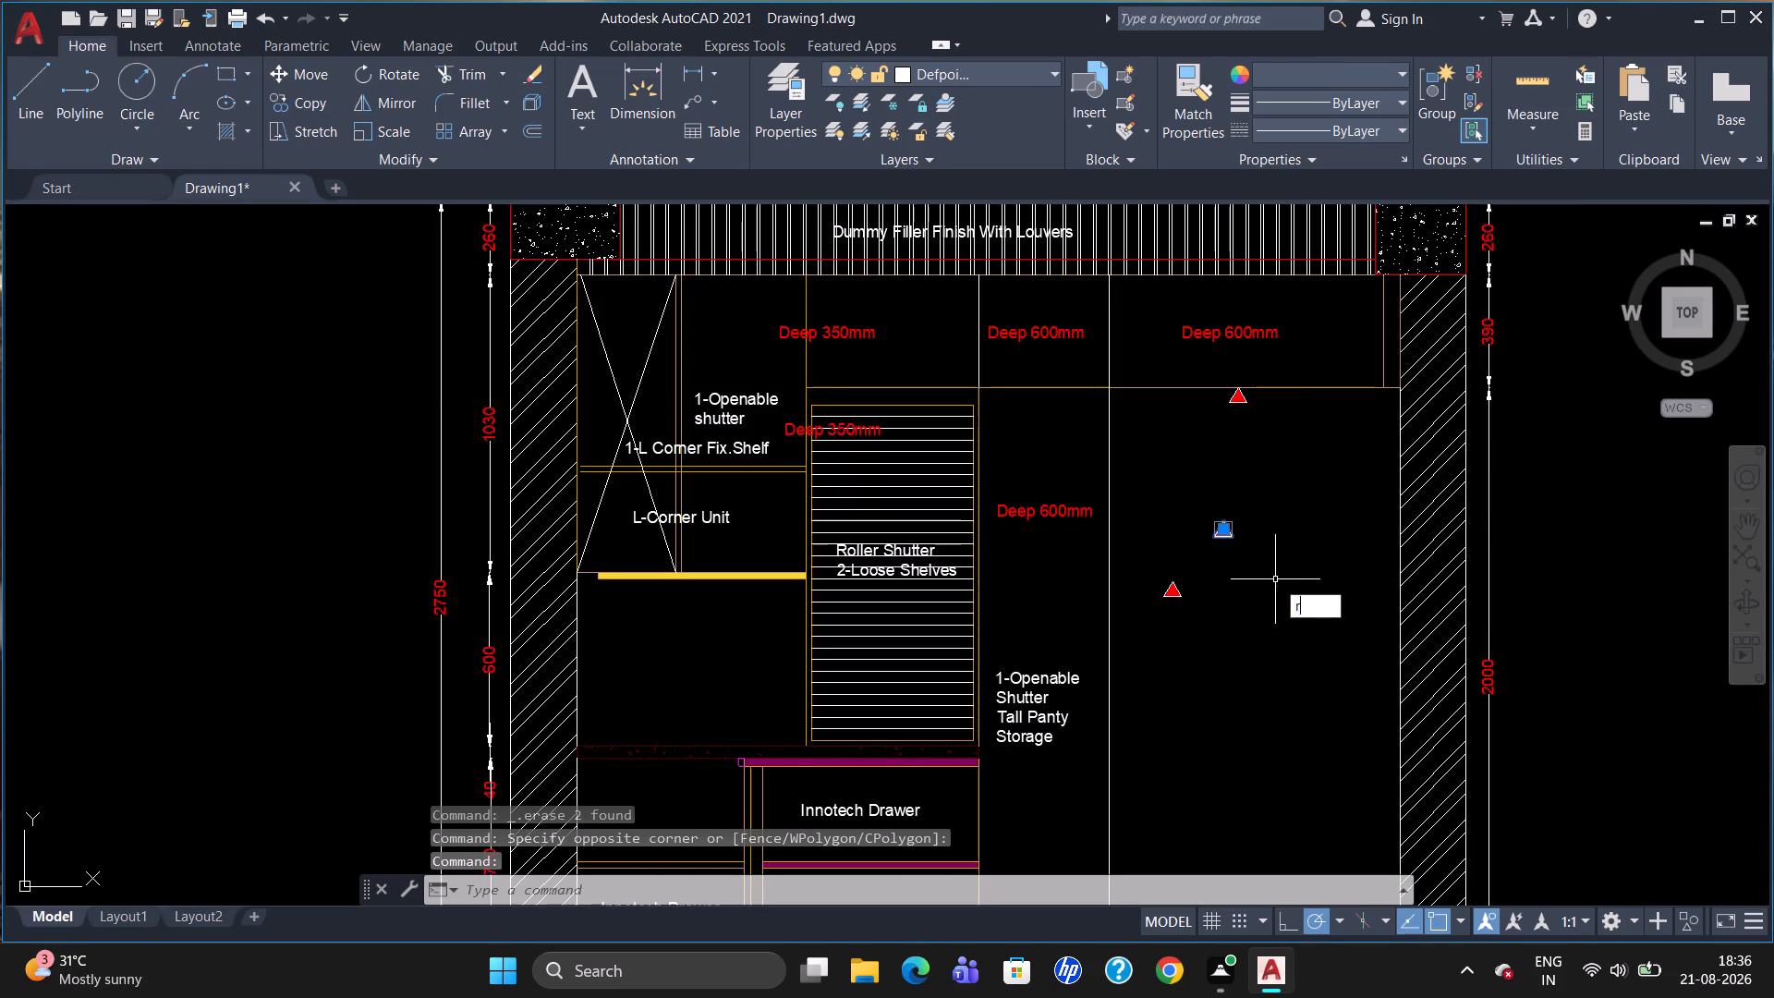
key(Return)
click(1220, 514)
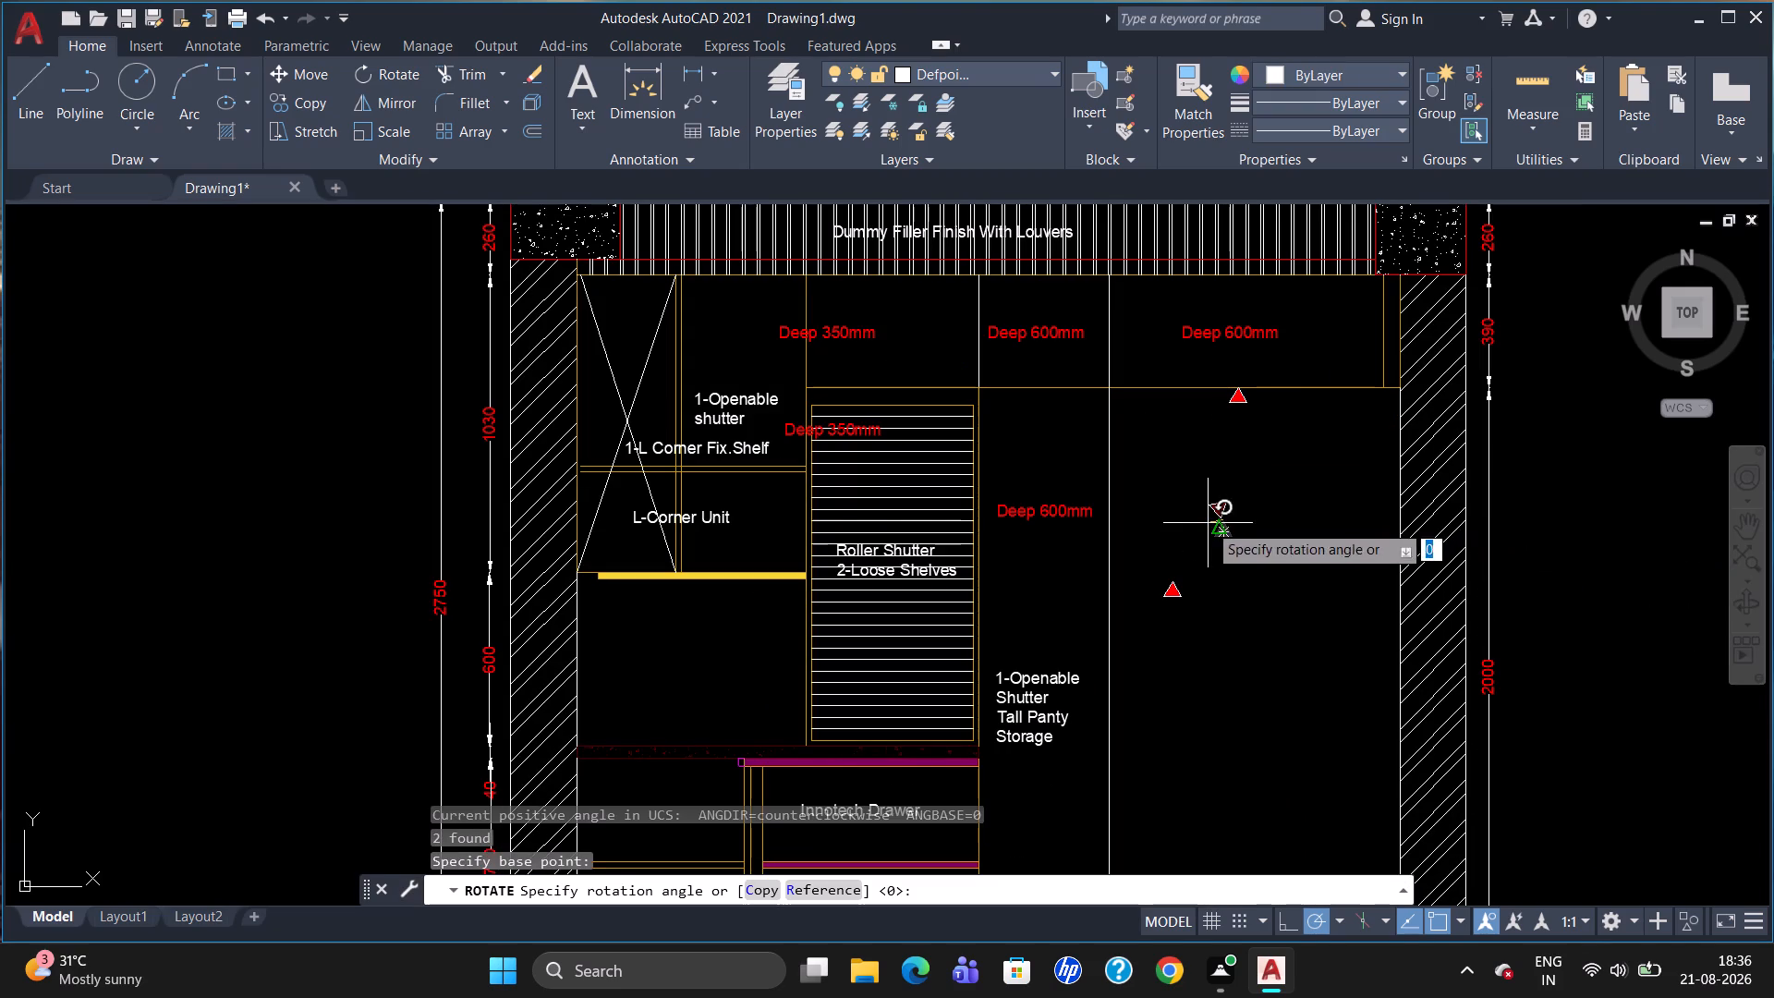
click(1222, 508)
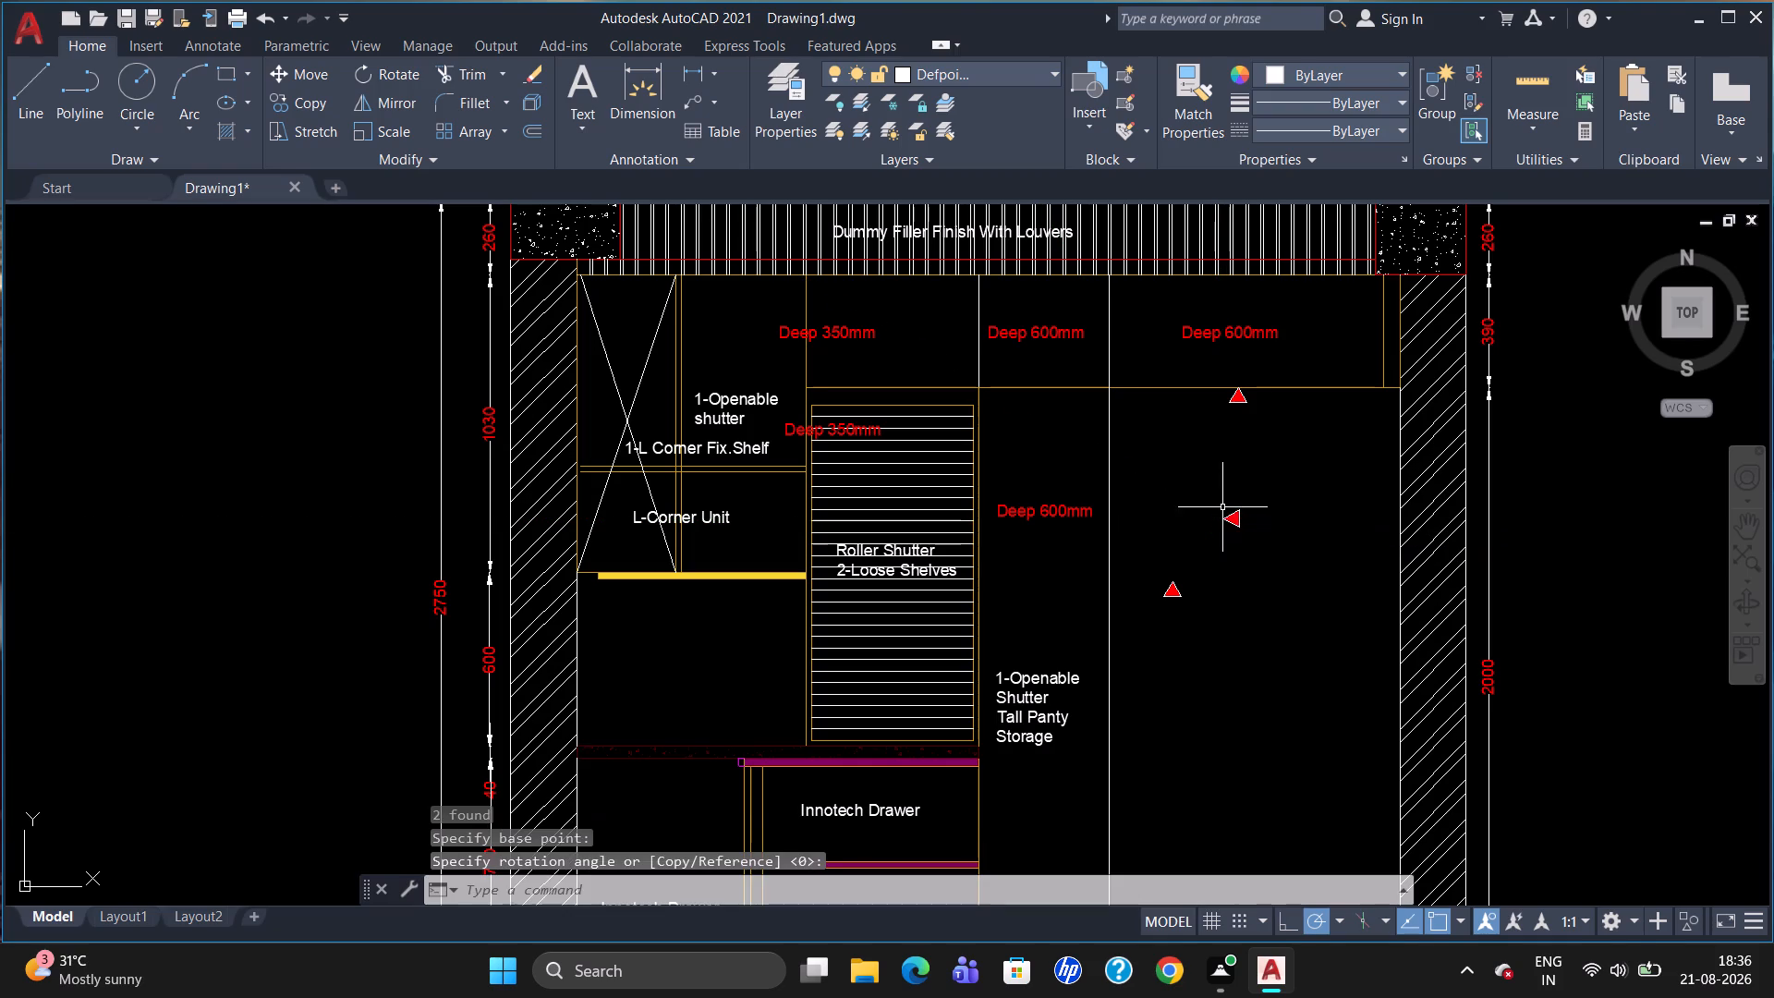
Move the left-pointing triangle against the right side of the tall storage unit's vertical line, above the "Deep 600mm" note's level.
click(1222, 517)
key(m)
key(Return)
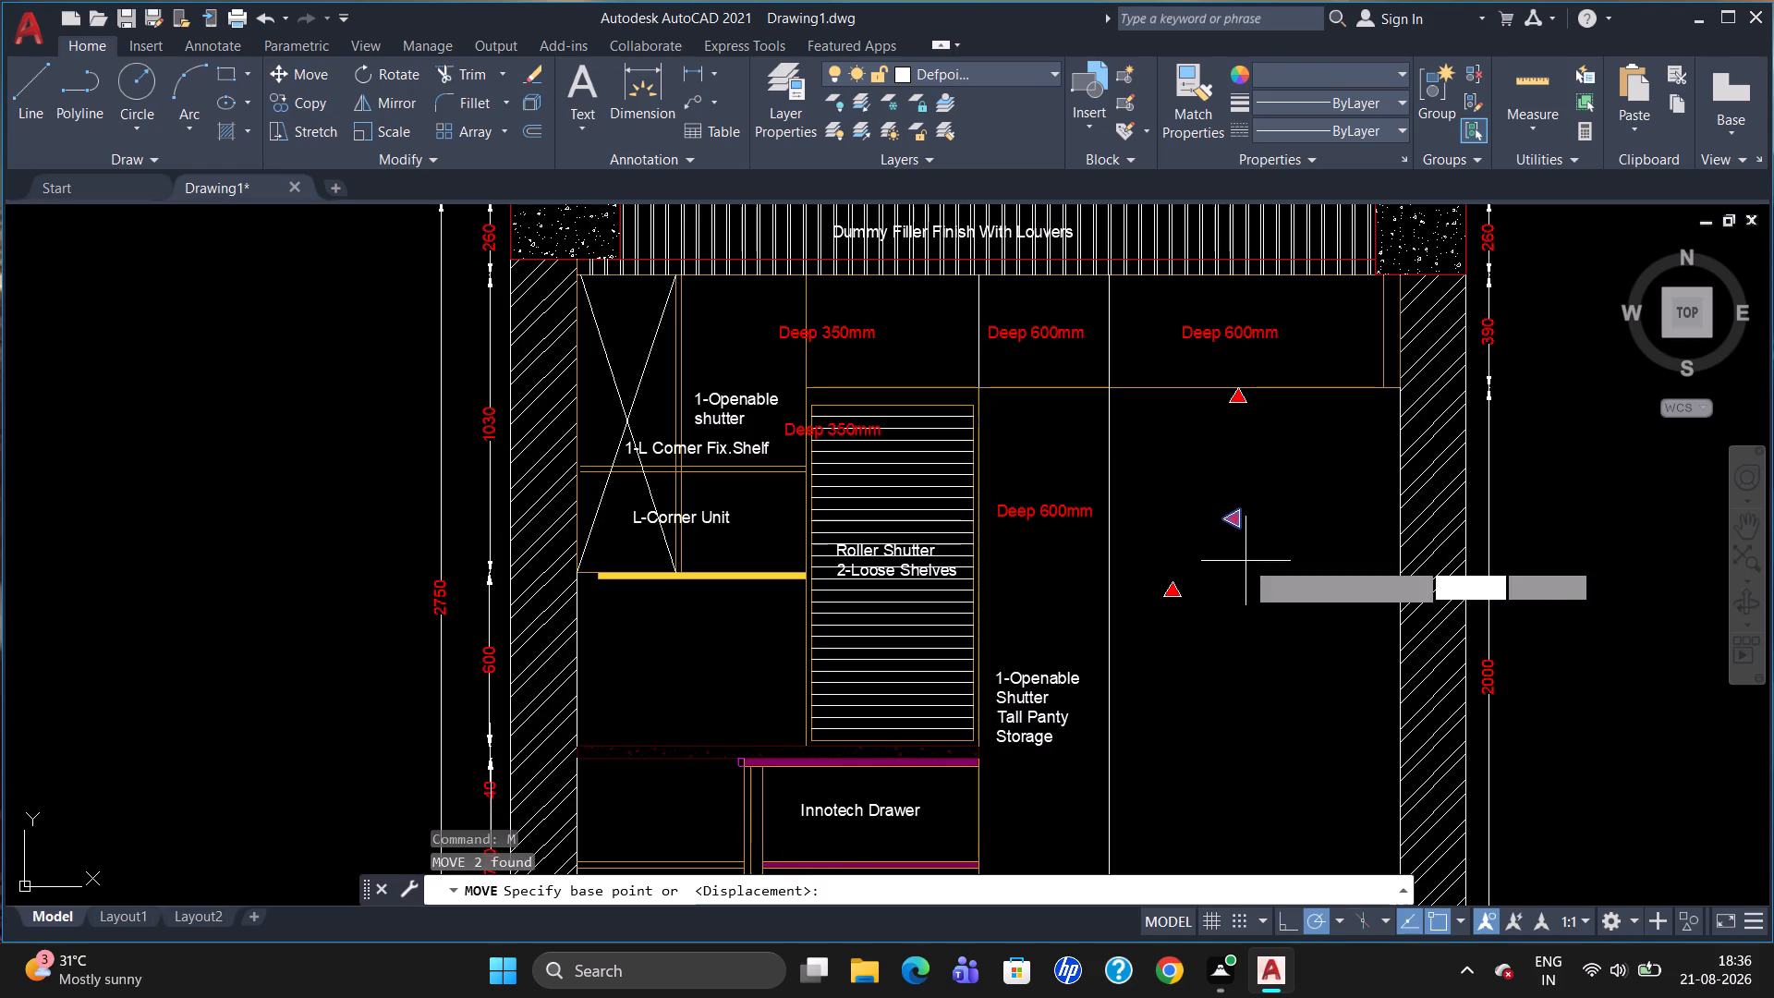
click(1226, 524)
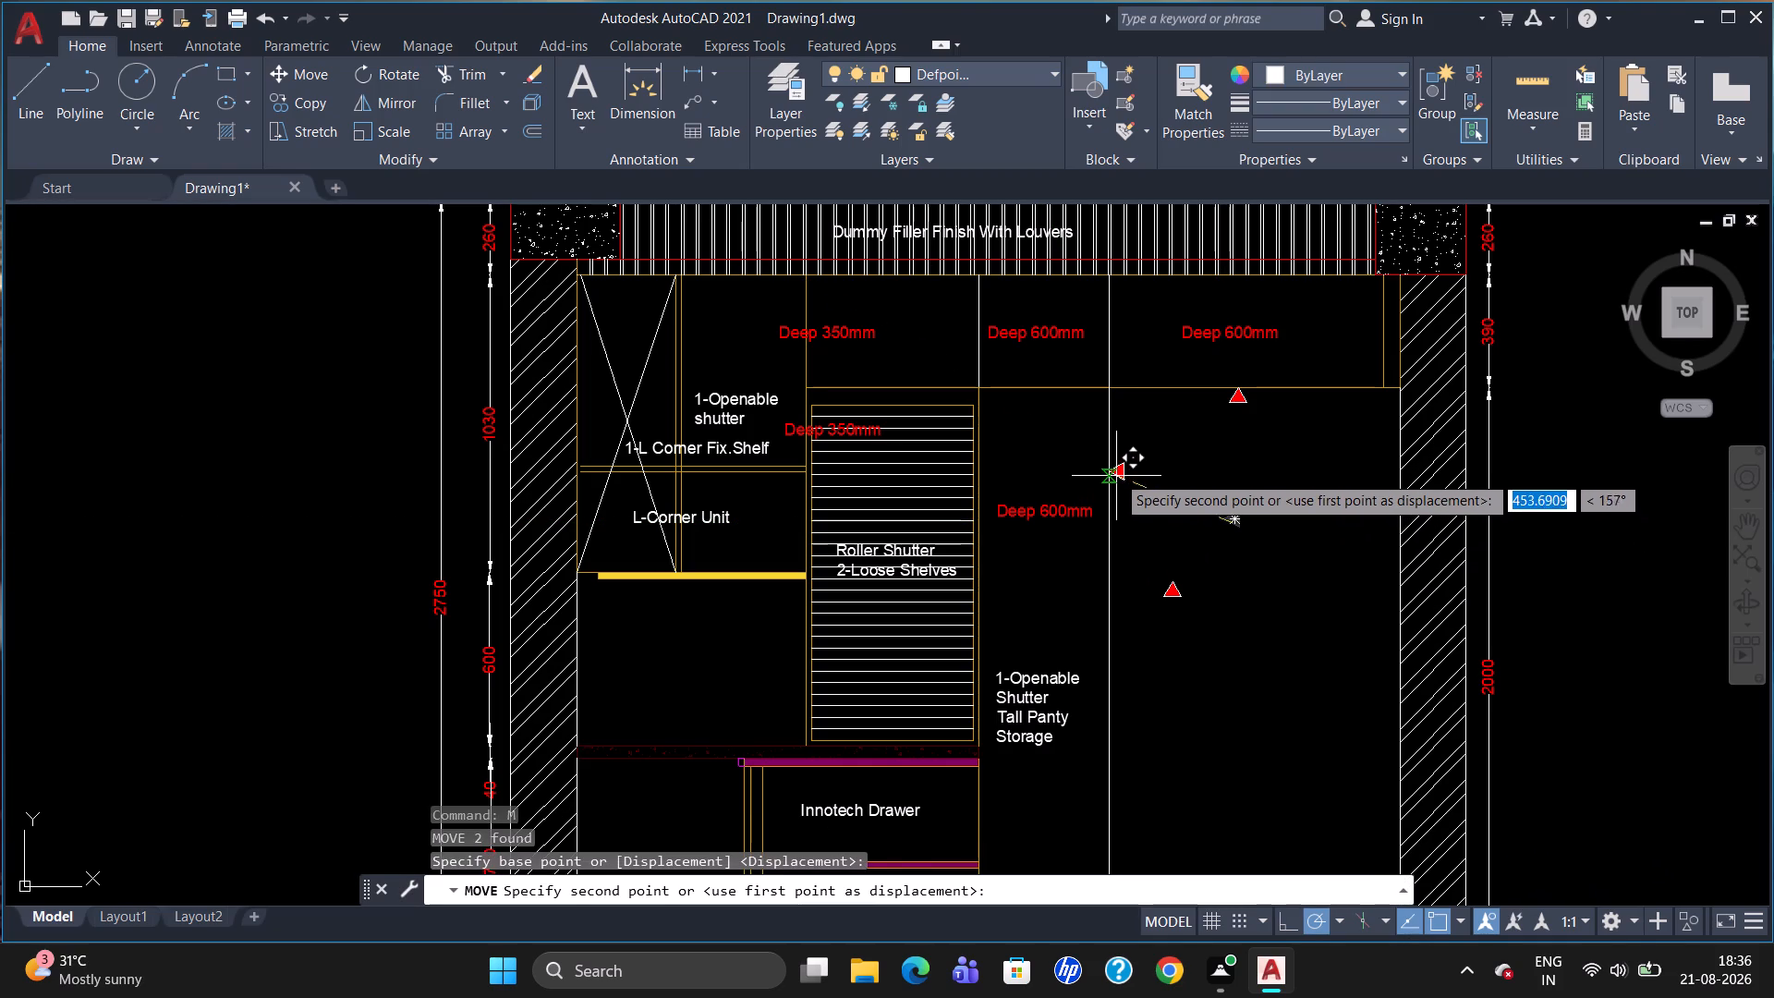
click(1116, 474)
click(1112, 466)
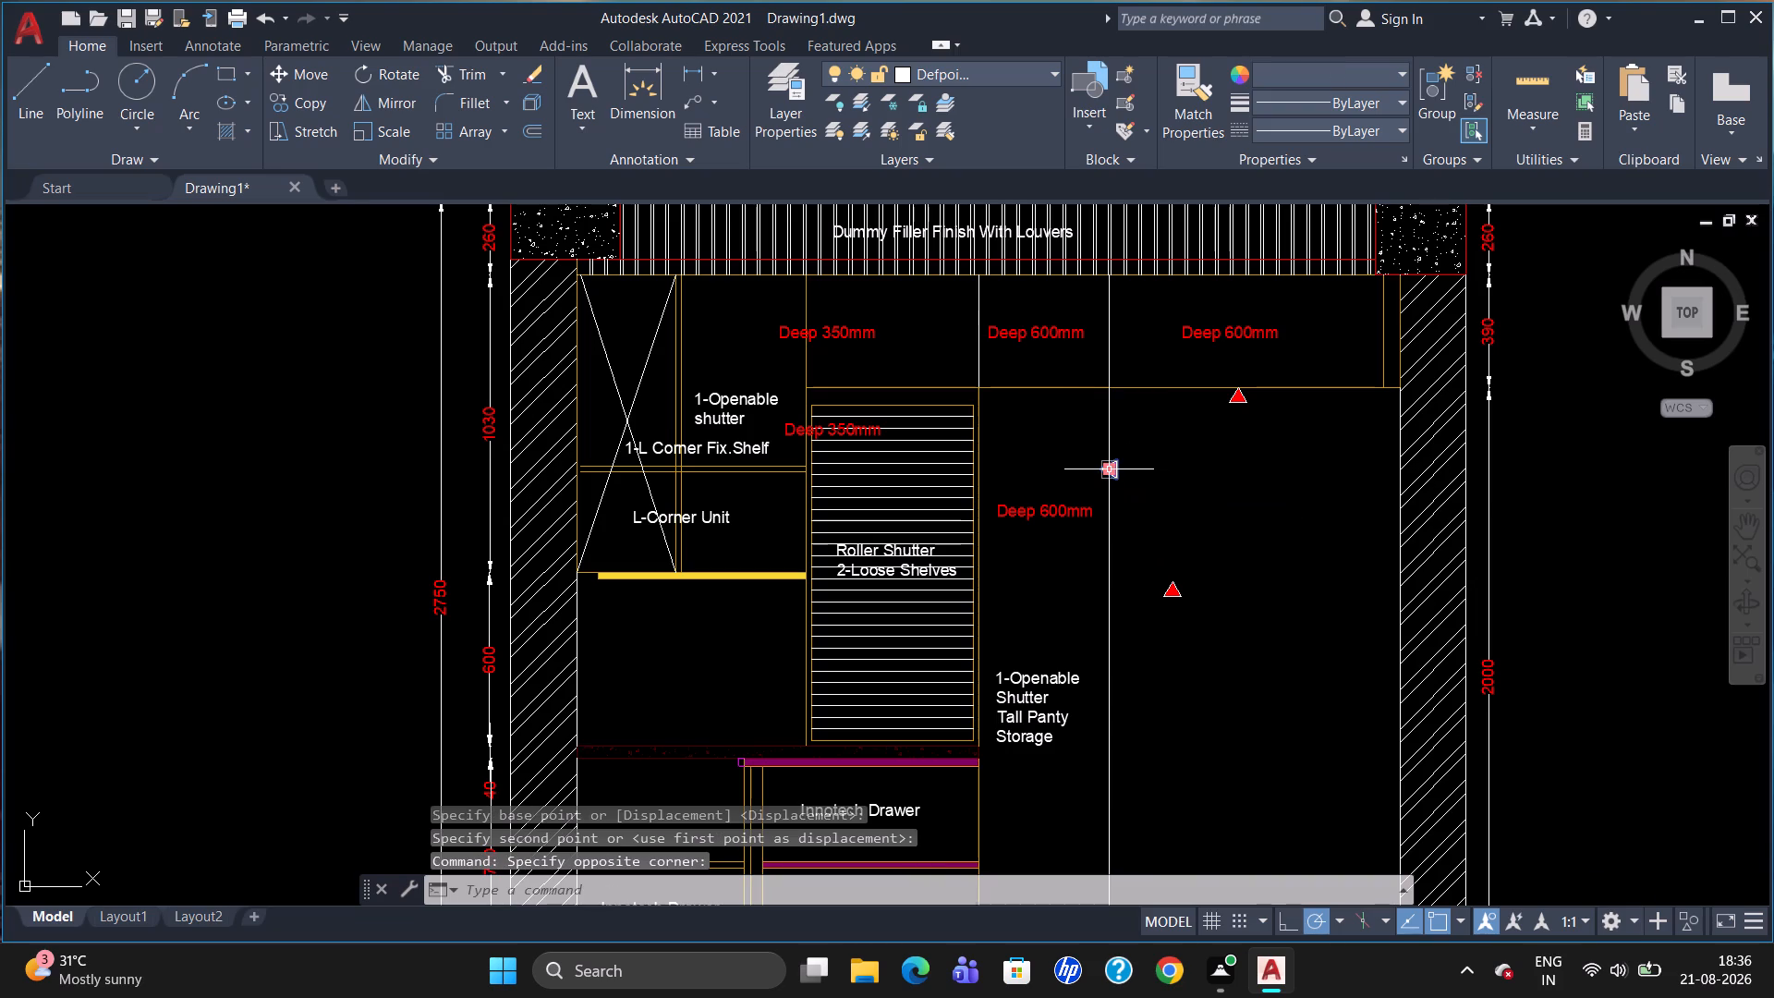
key(m)
key(Return)
click(1102, 471)
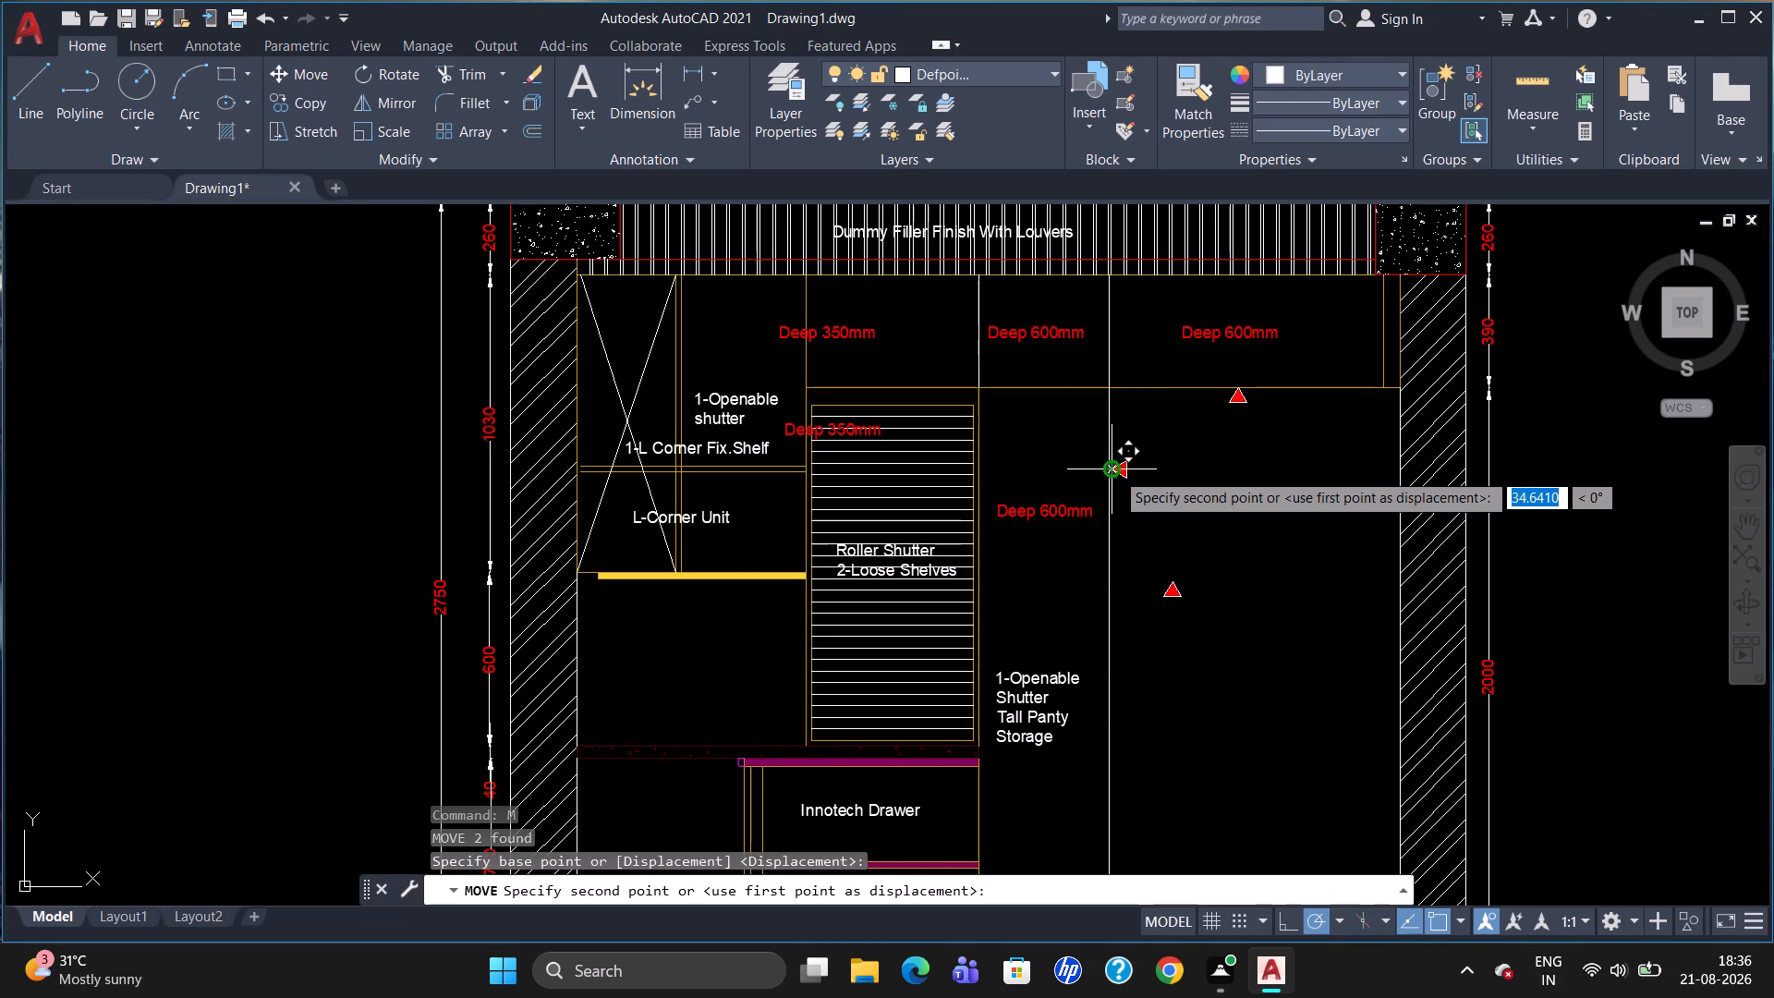
click(1115, 471)
Rotate the lowest triangle in the right-hand bay so it points right.
click(1176, 590)
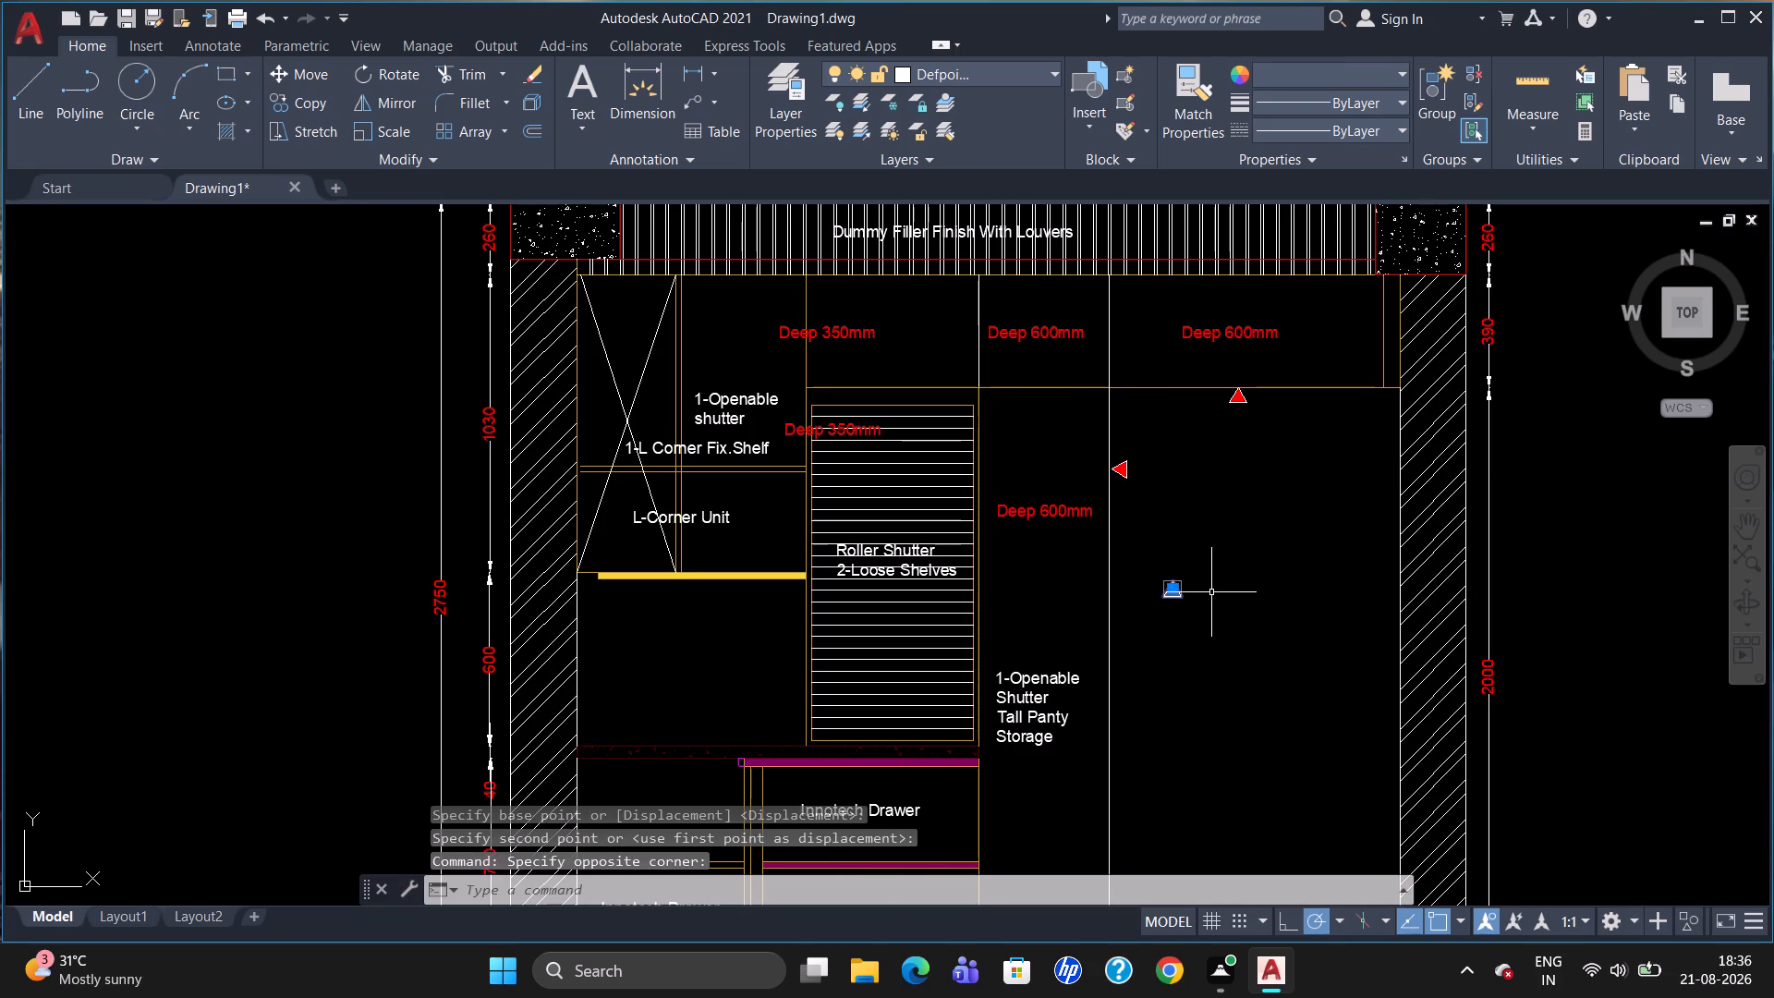
key(t)
key(BackSpace)
text(rp)
key(BackSpace)
key(o)
key(Return)
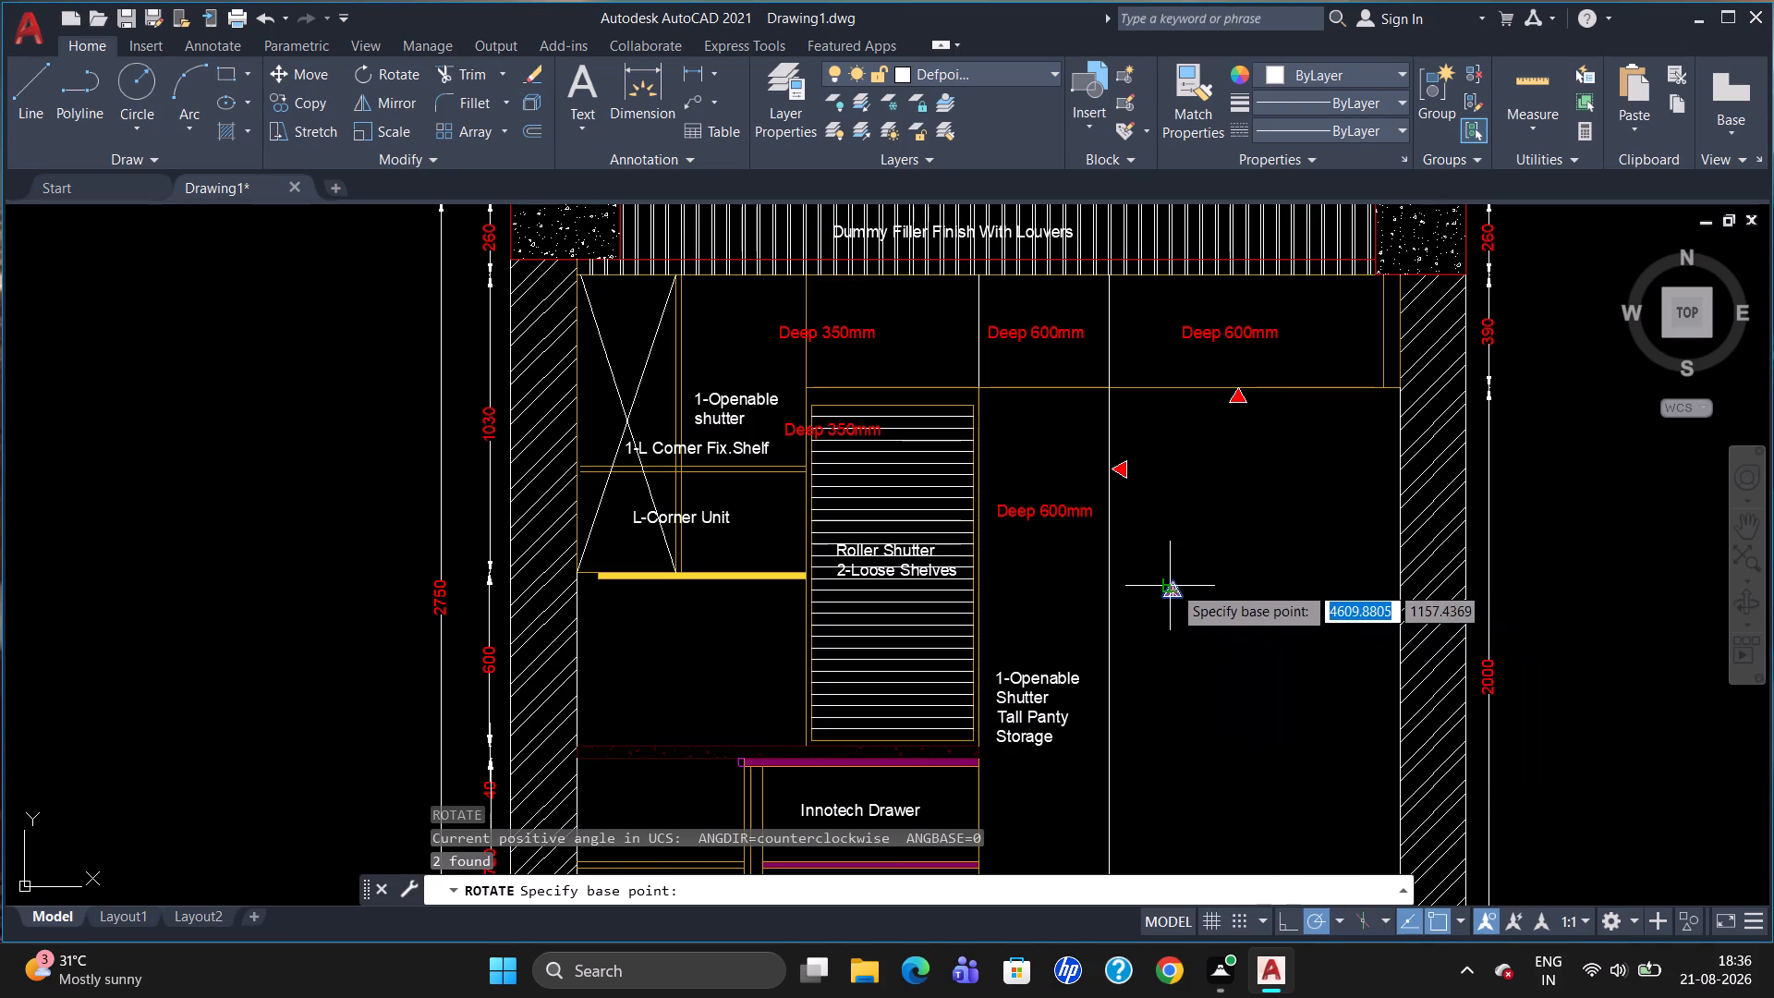
click(1175, 578)
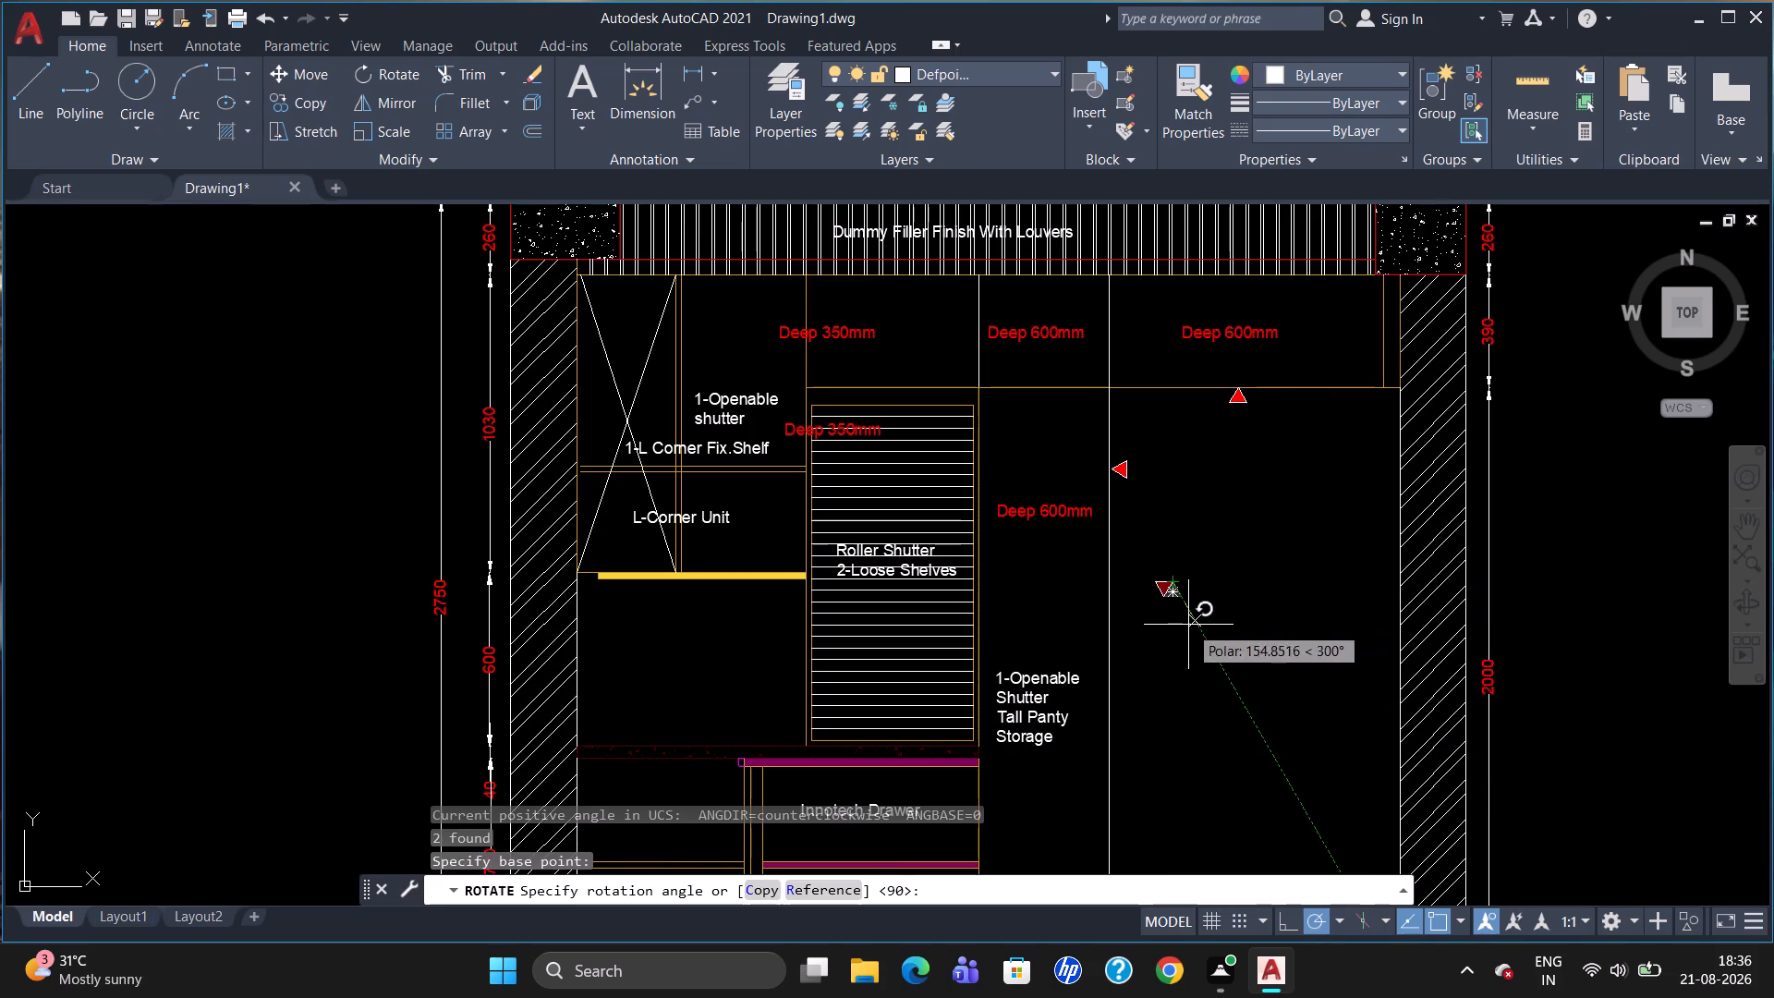
click(1182, 639)
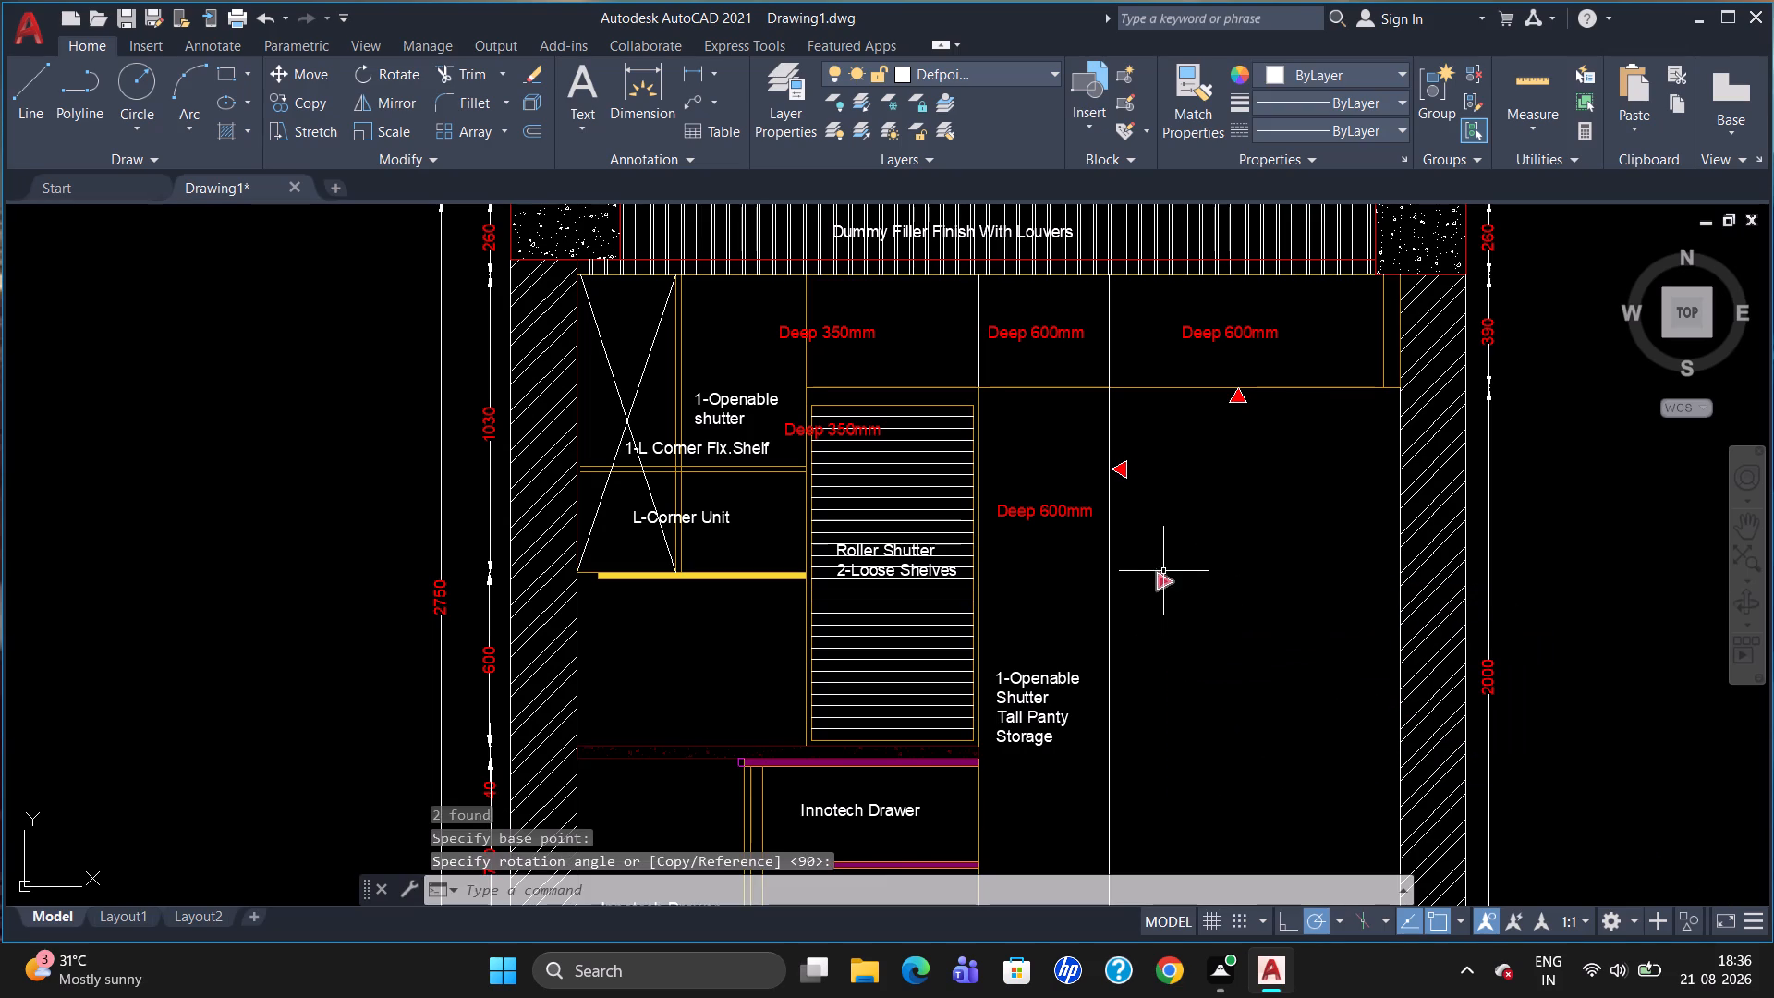
Move the right-pointing triangle just inside the roller shutter's right edge, level with the left-pointing triangle.
click(1164, 571)
click(1160, 583)
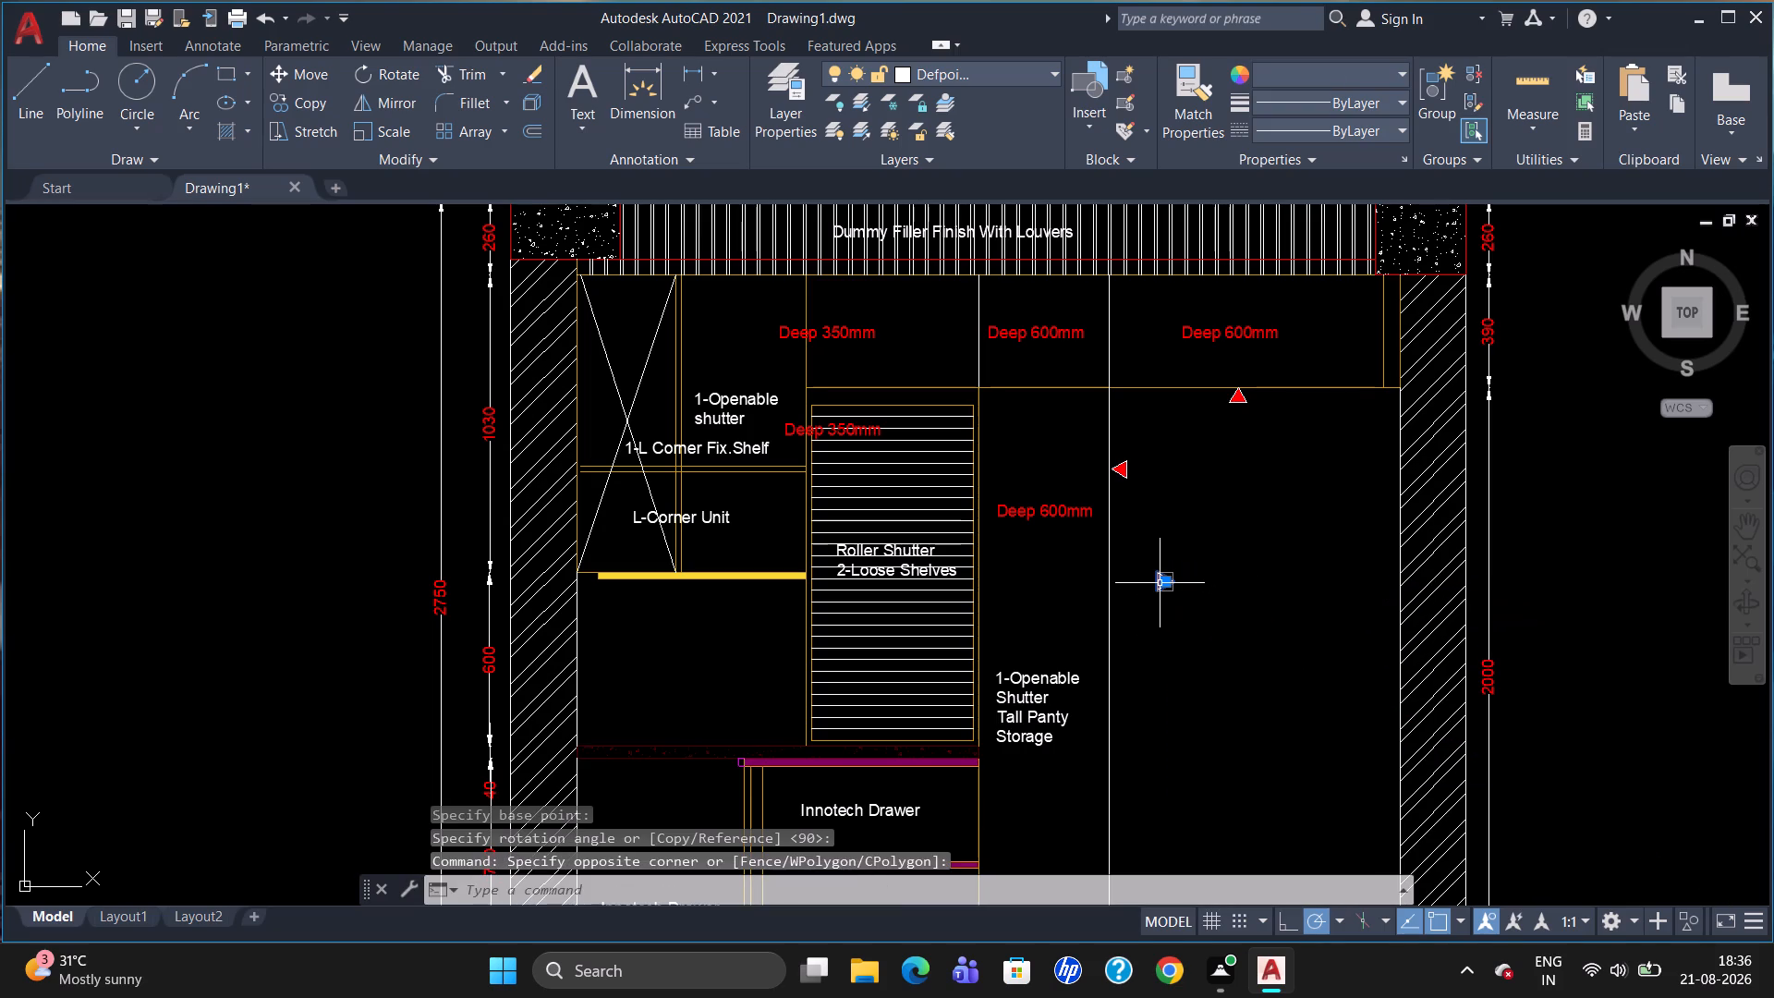
key(m)
key(apostrophe)
key(BackSpace)
key(Return)
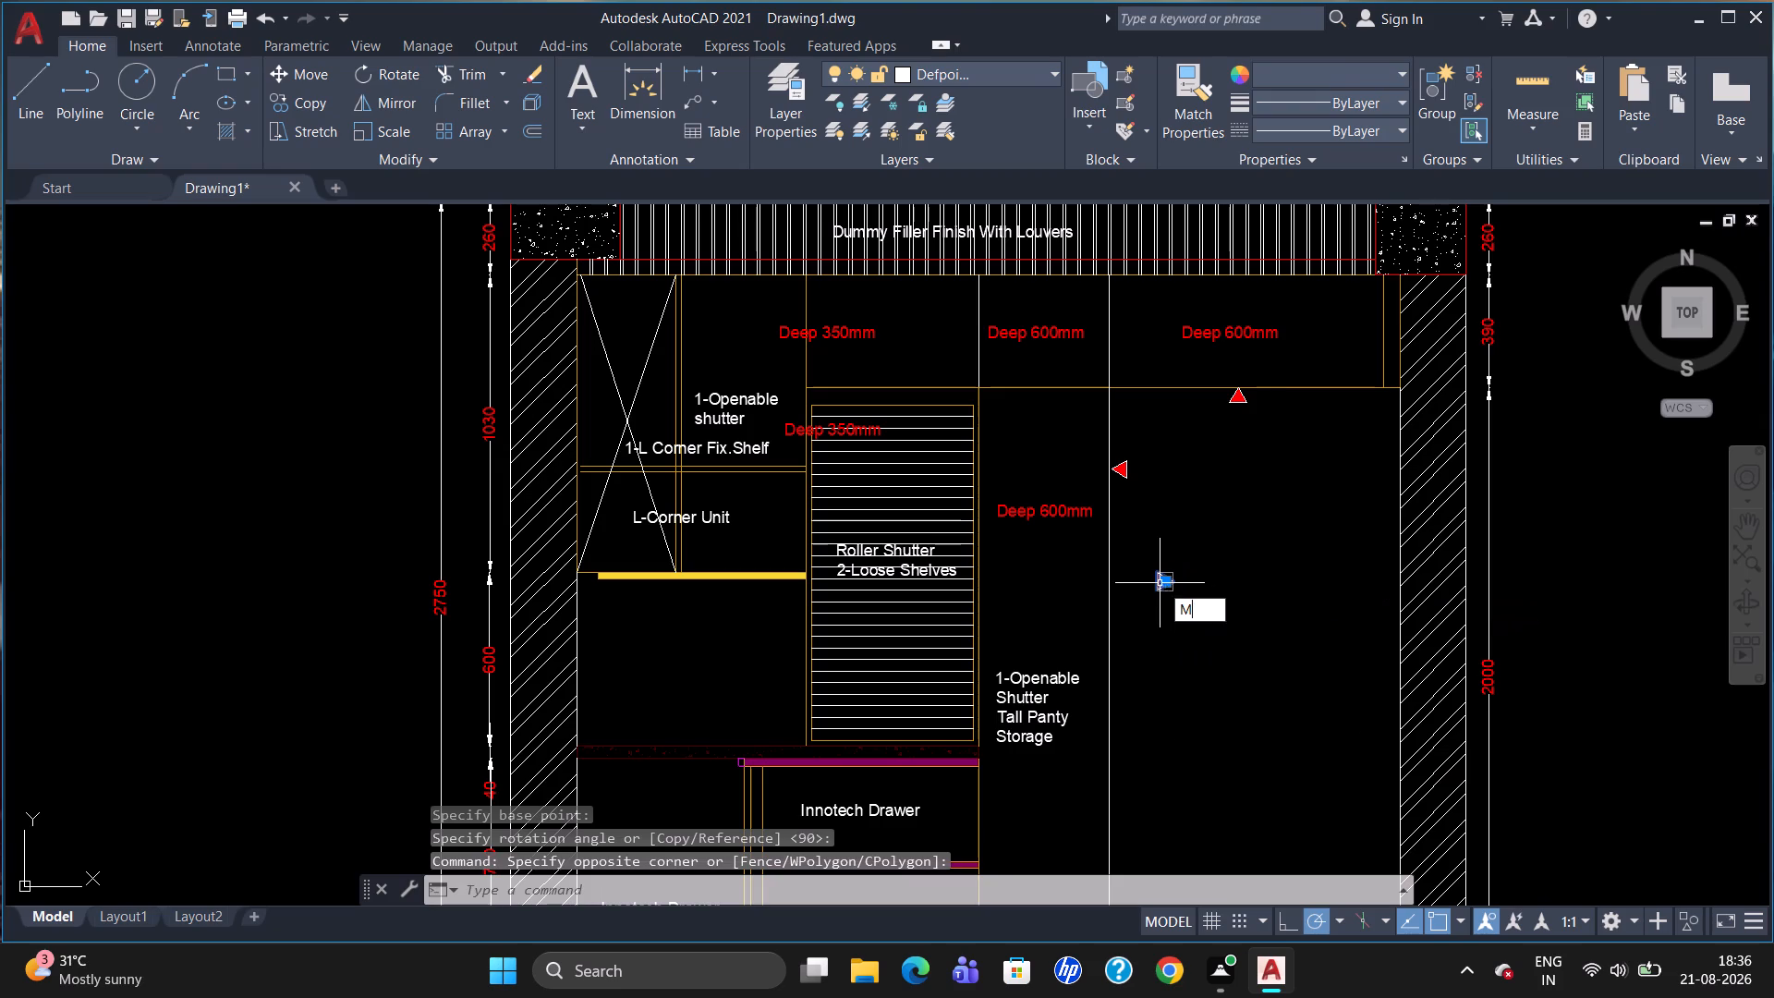
click(1160, 584)
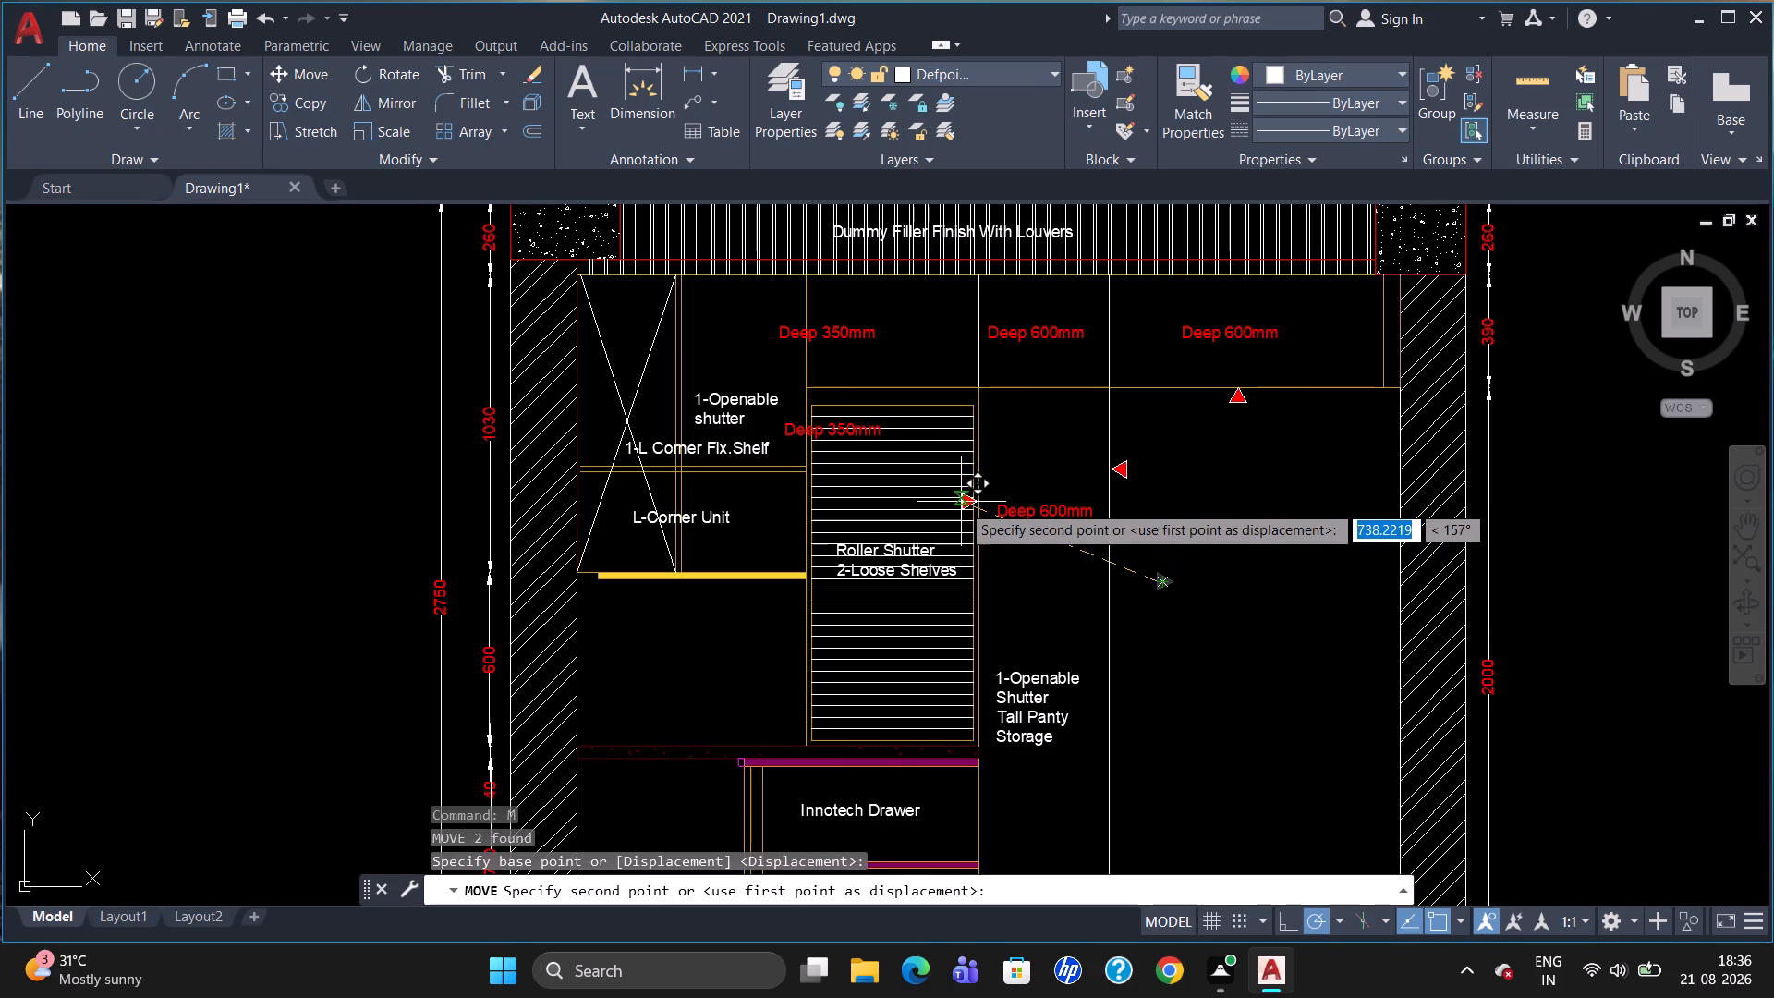
scroll(951, 472, up, 1)
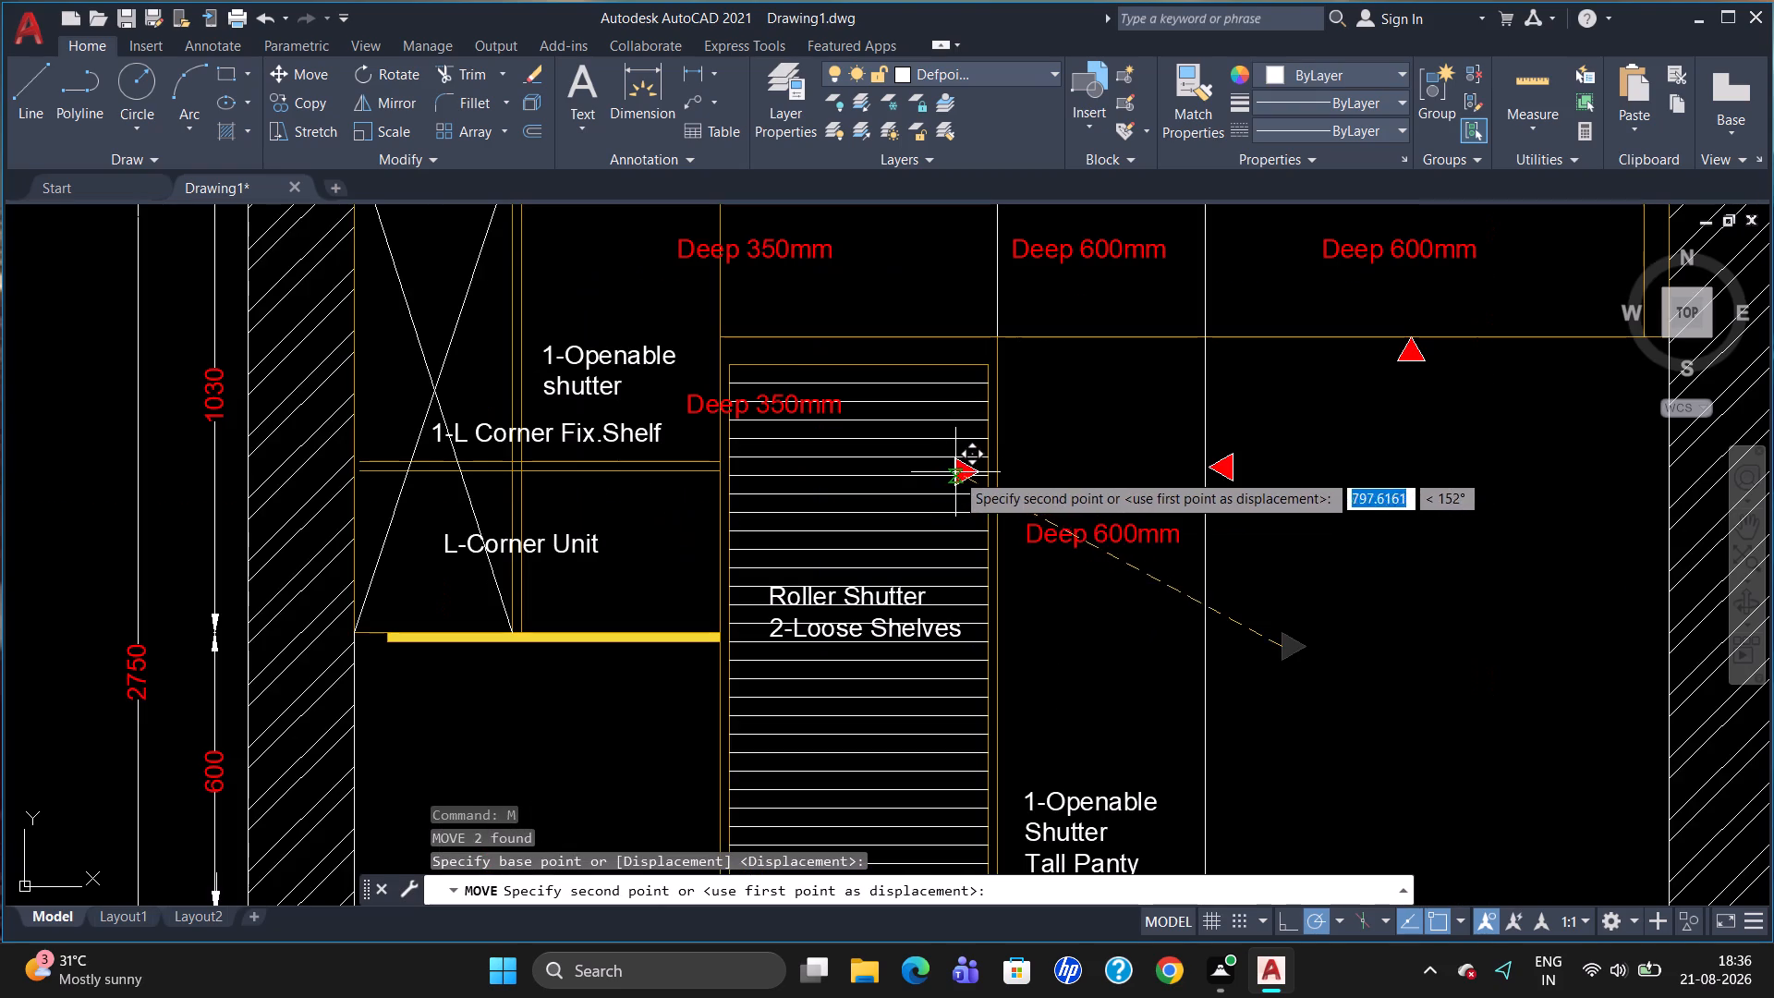
click(962, 471)
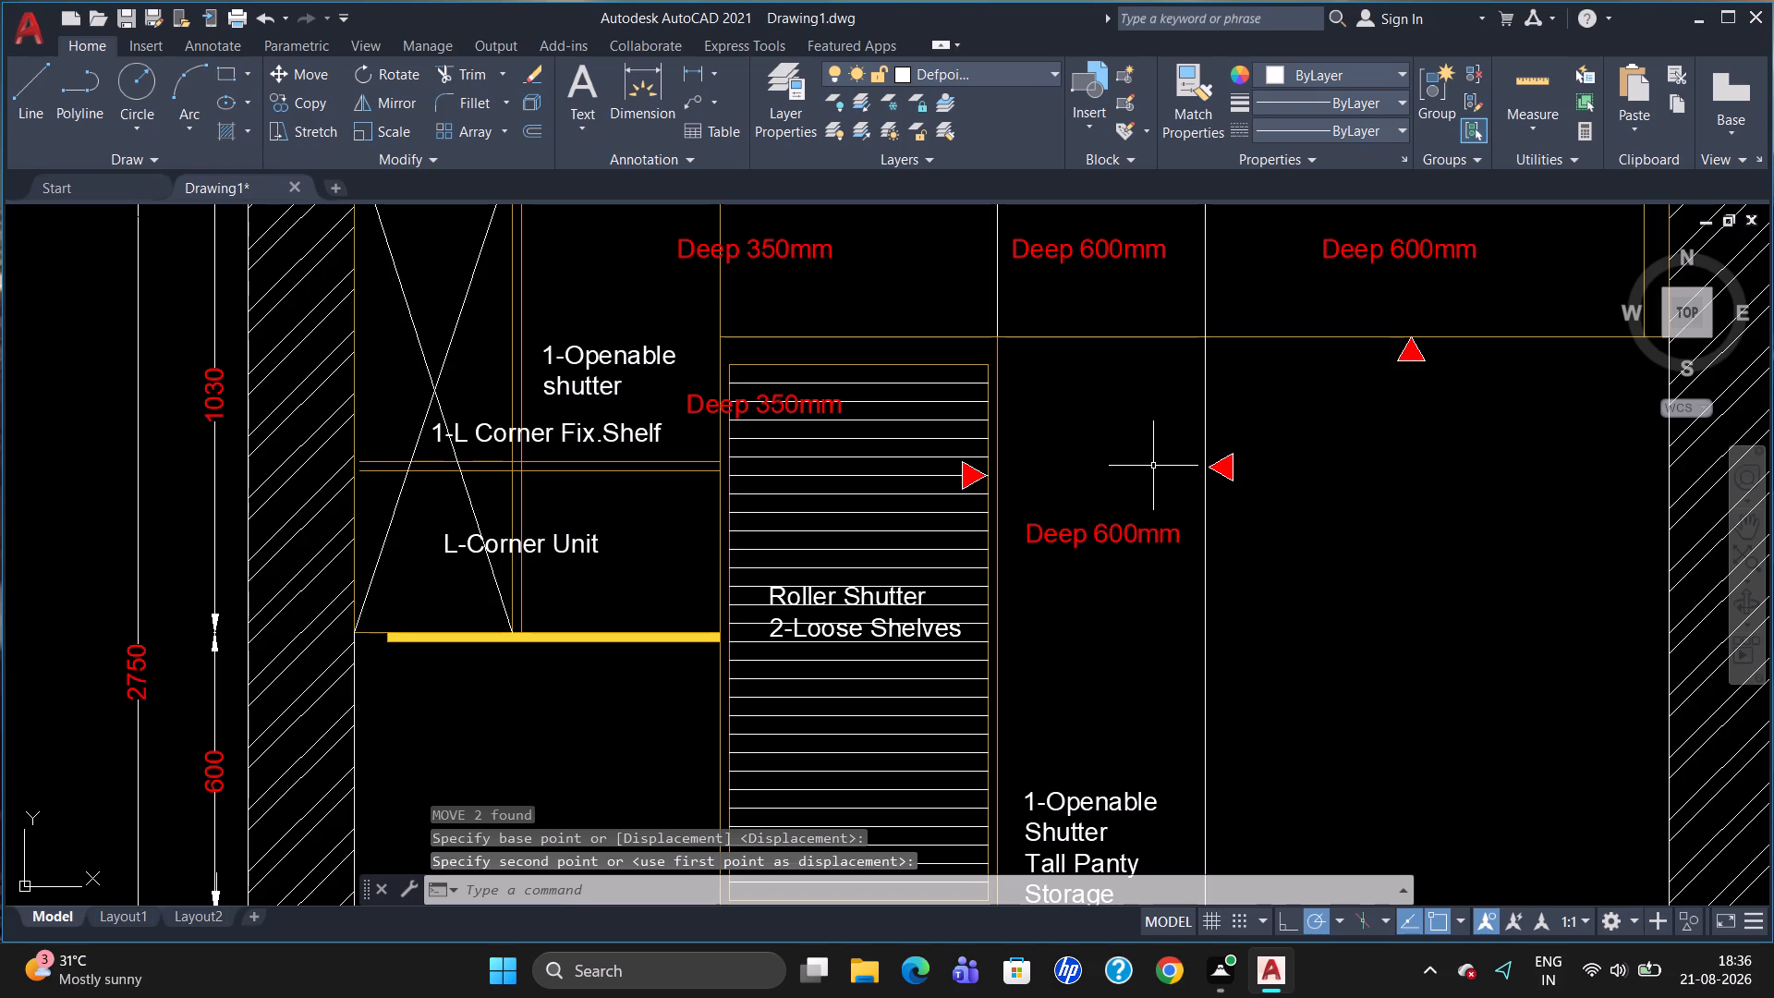
Add the multiline text "VS" at height 40 just below the upward-pointing triangle.
key(t)
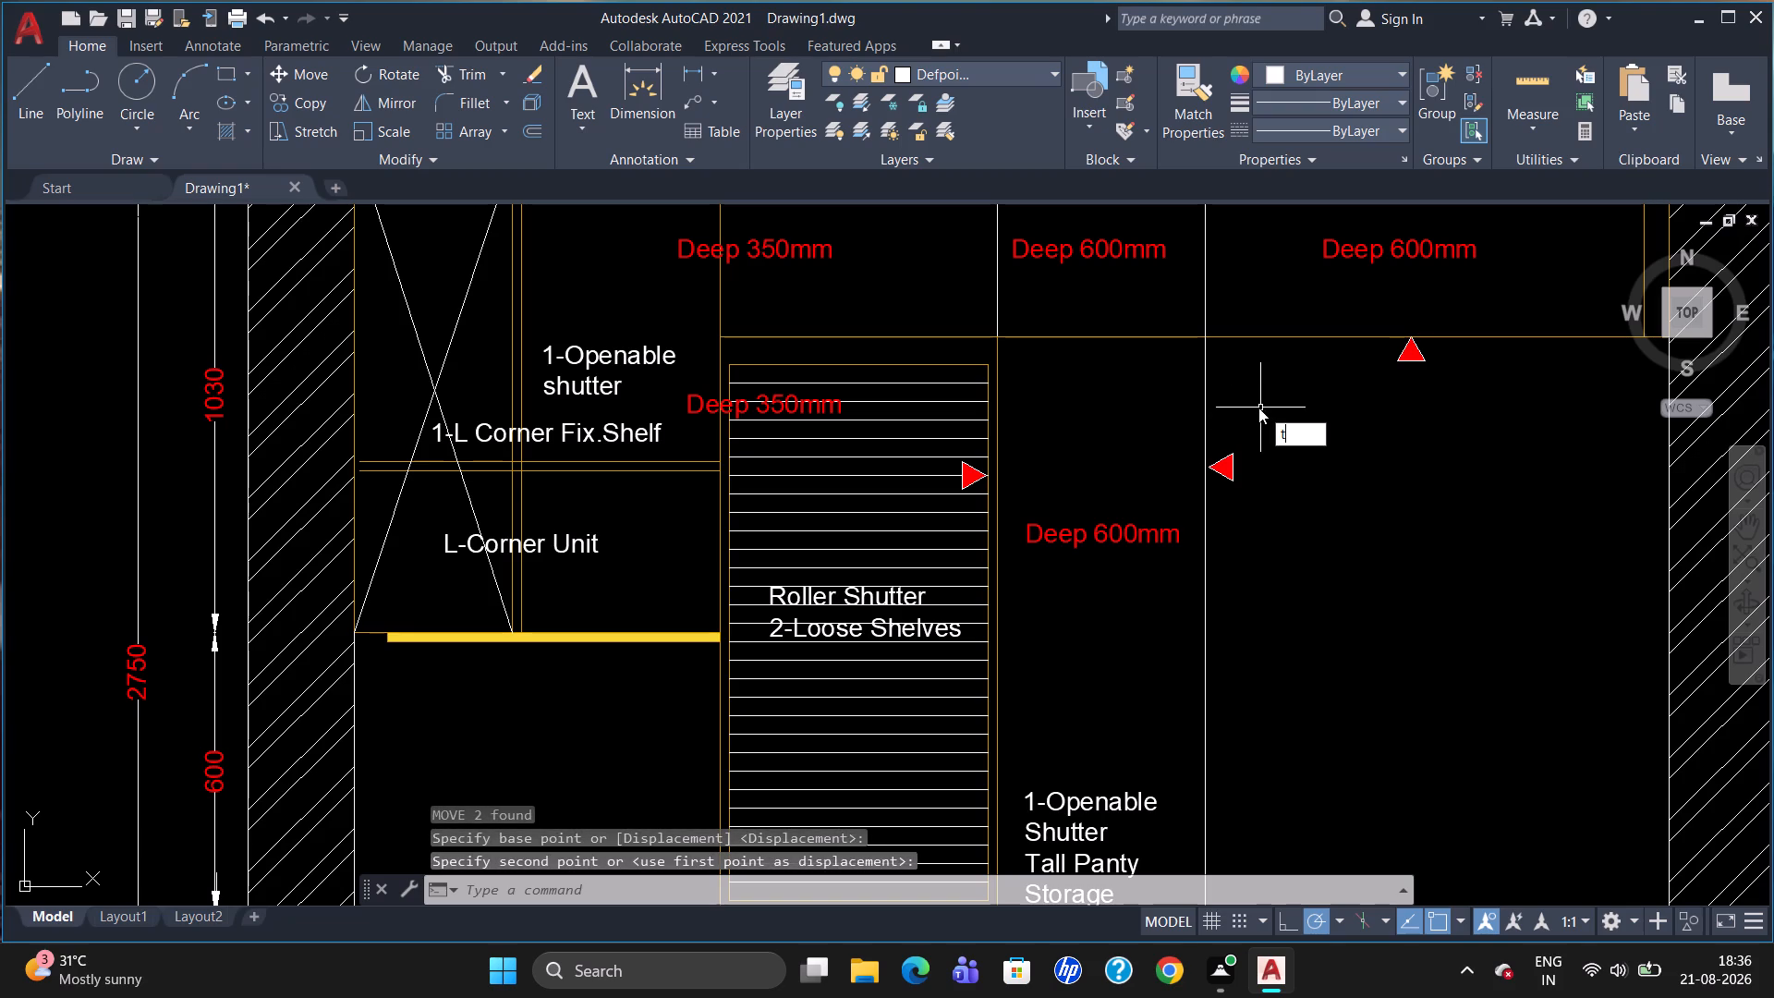
key(Return)
click(1387, 374)
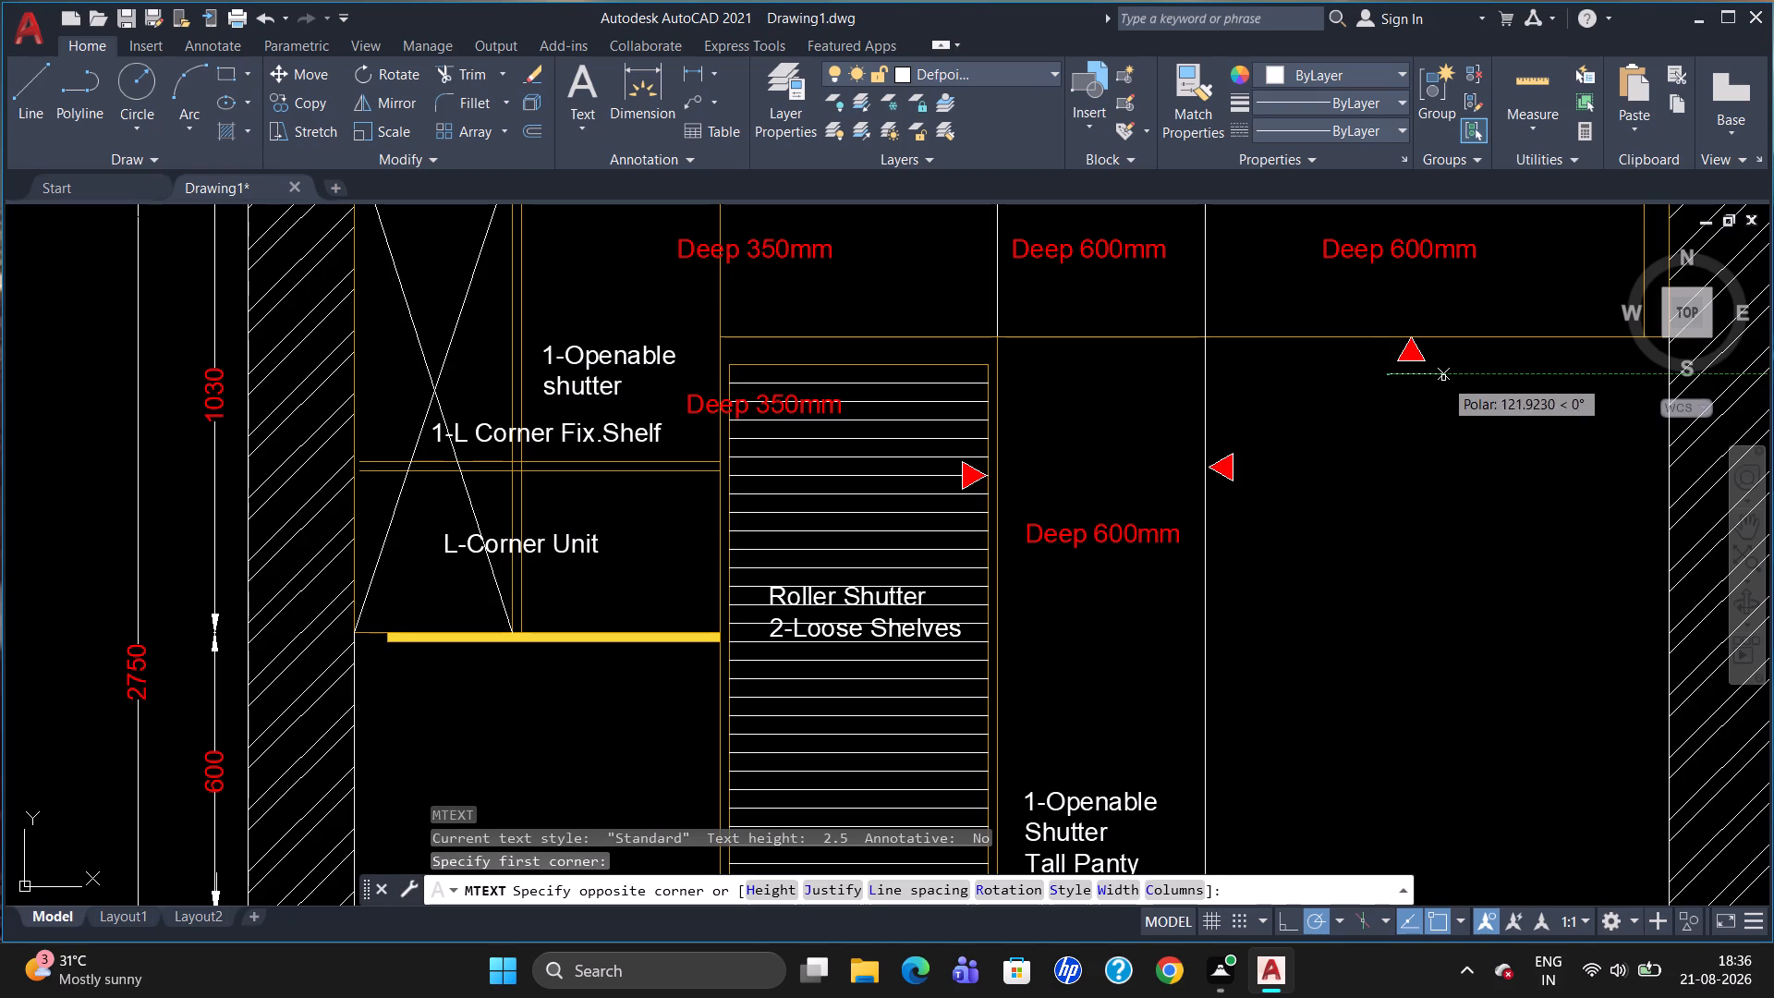
click(1447, 391)
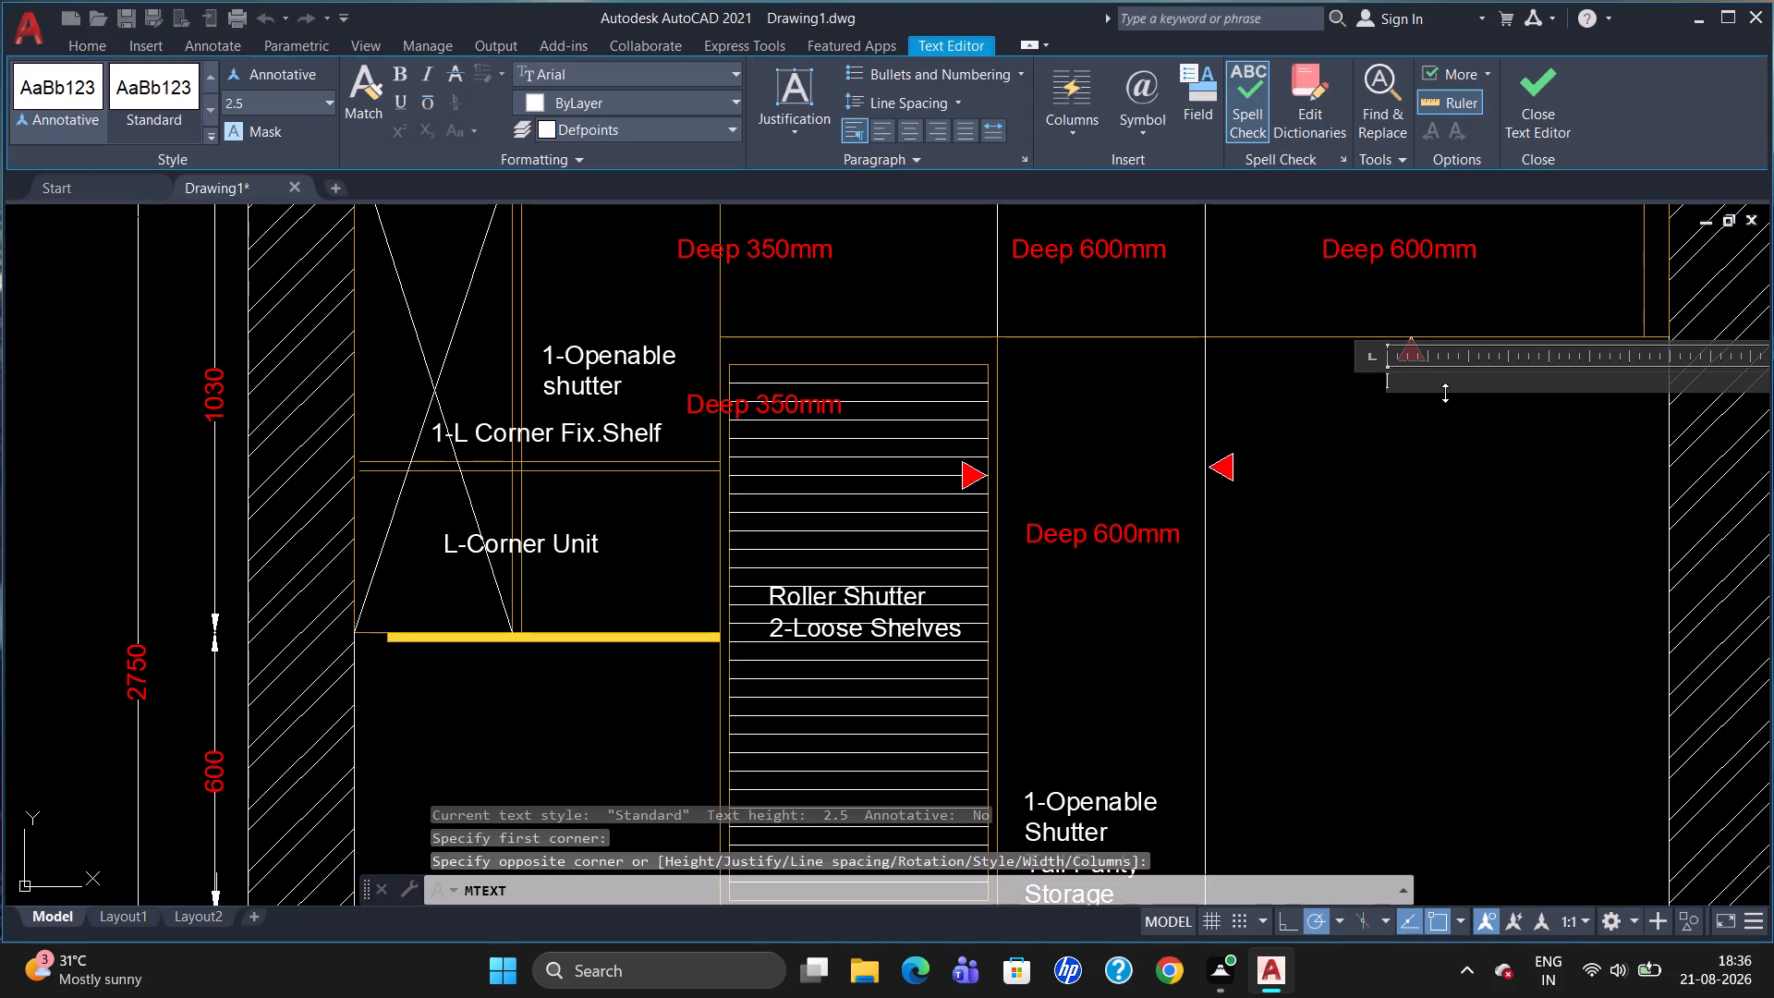
click(267, 106)
key(BackSpace)
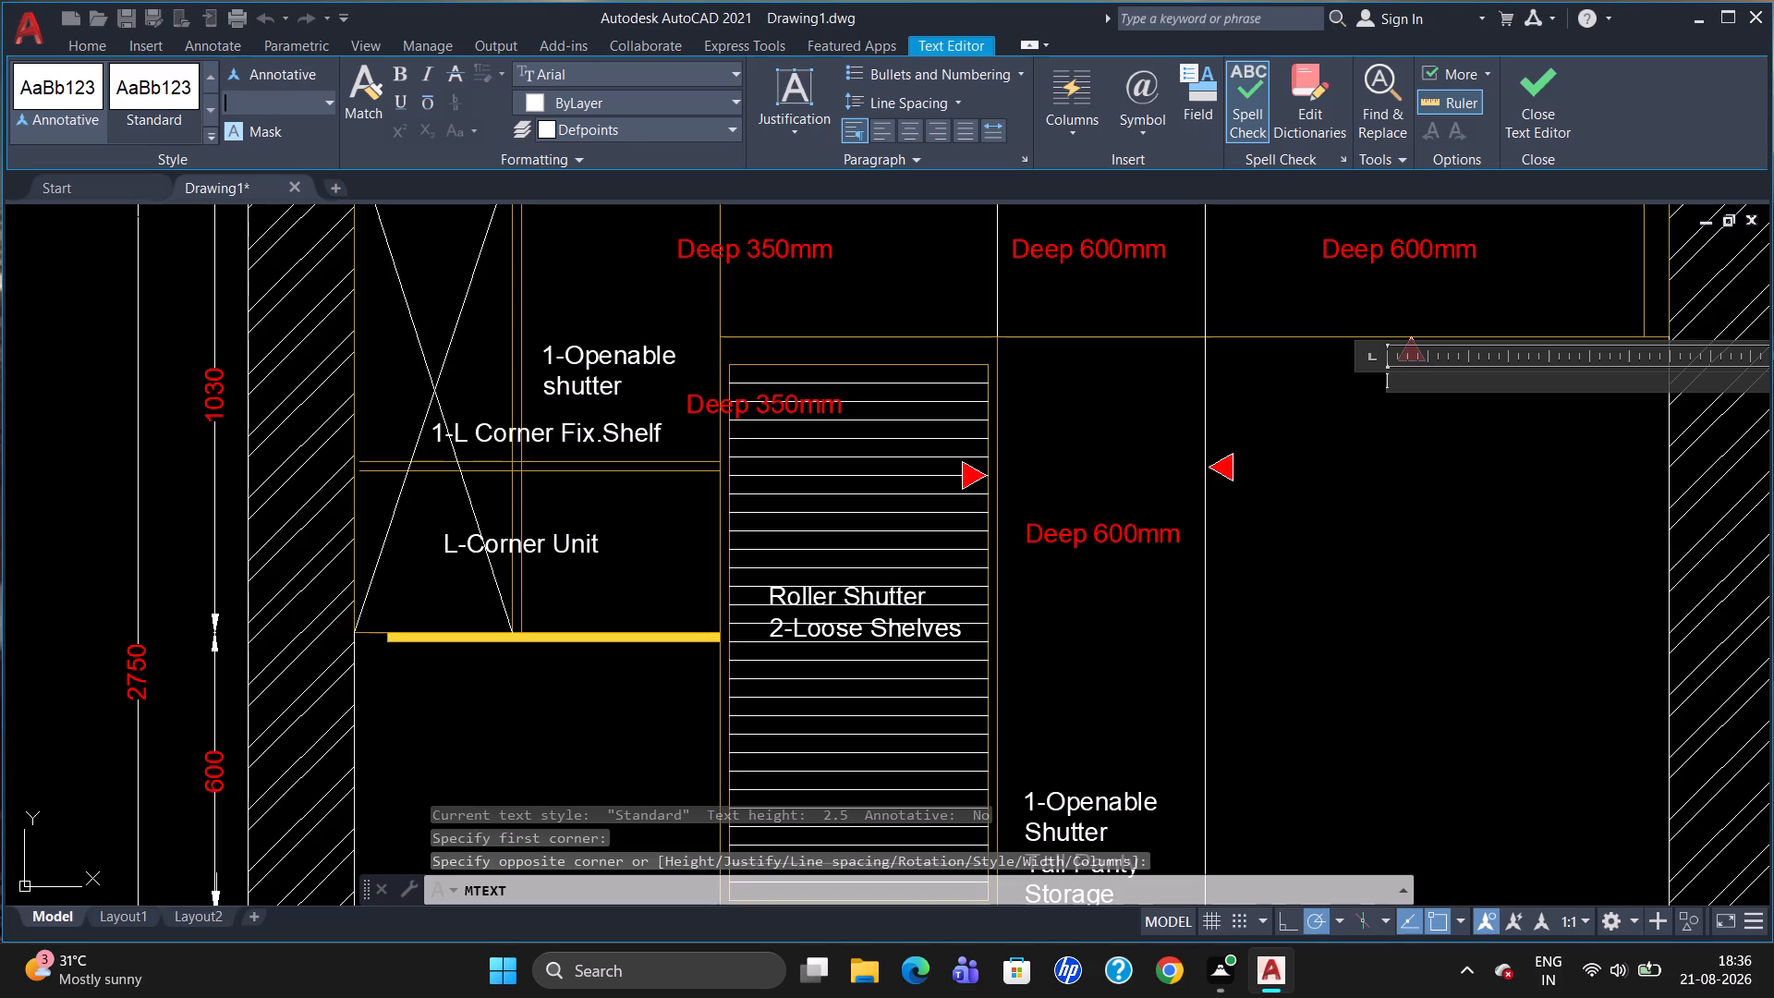
key(4)
key(Return)
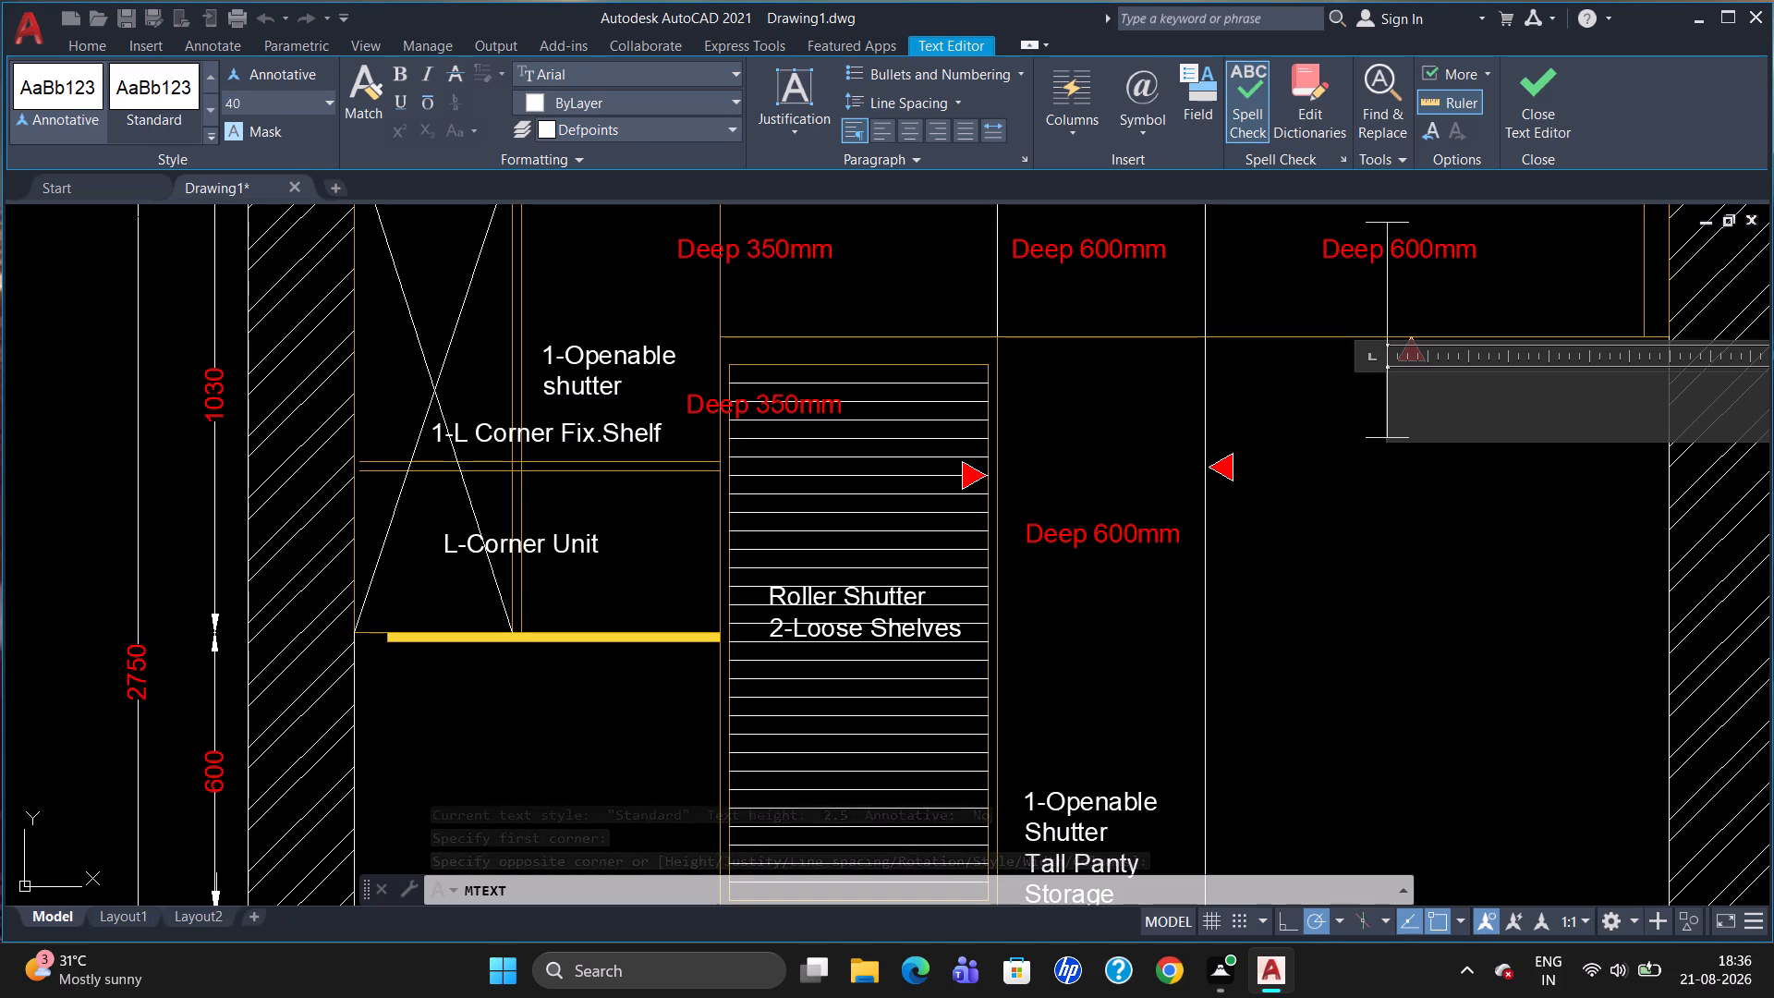
text(VS)
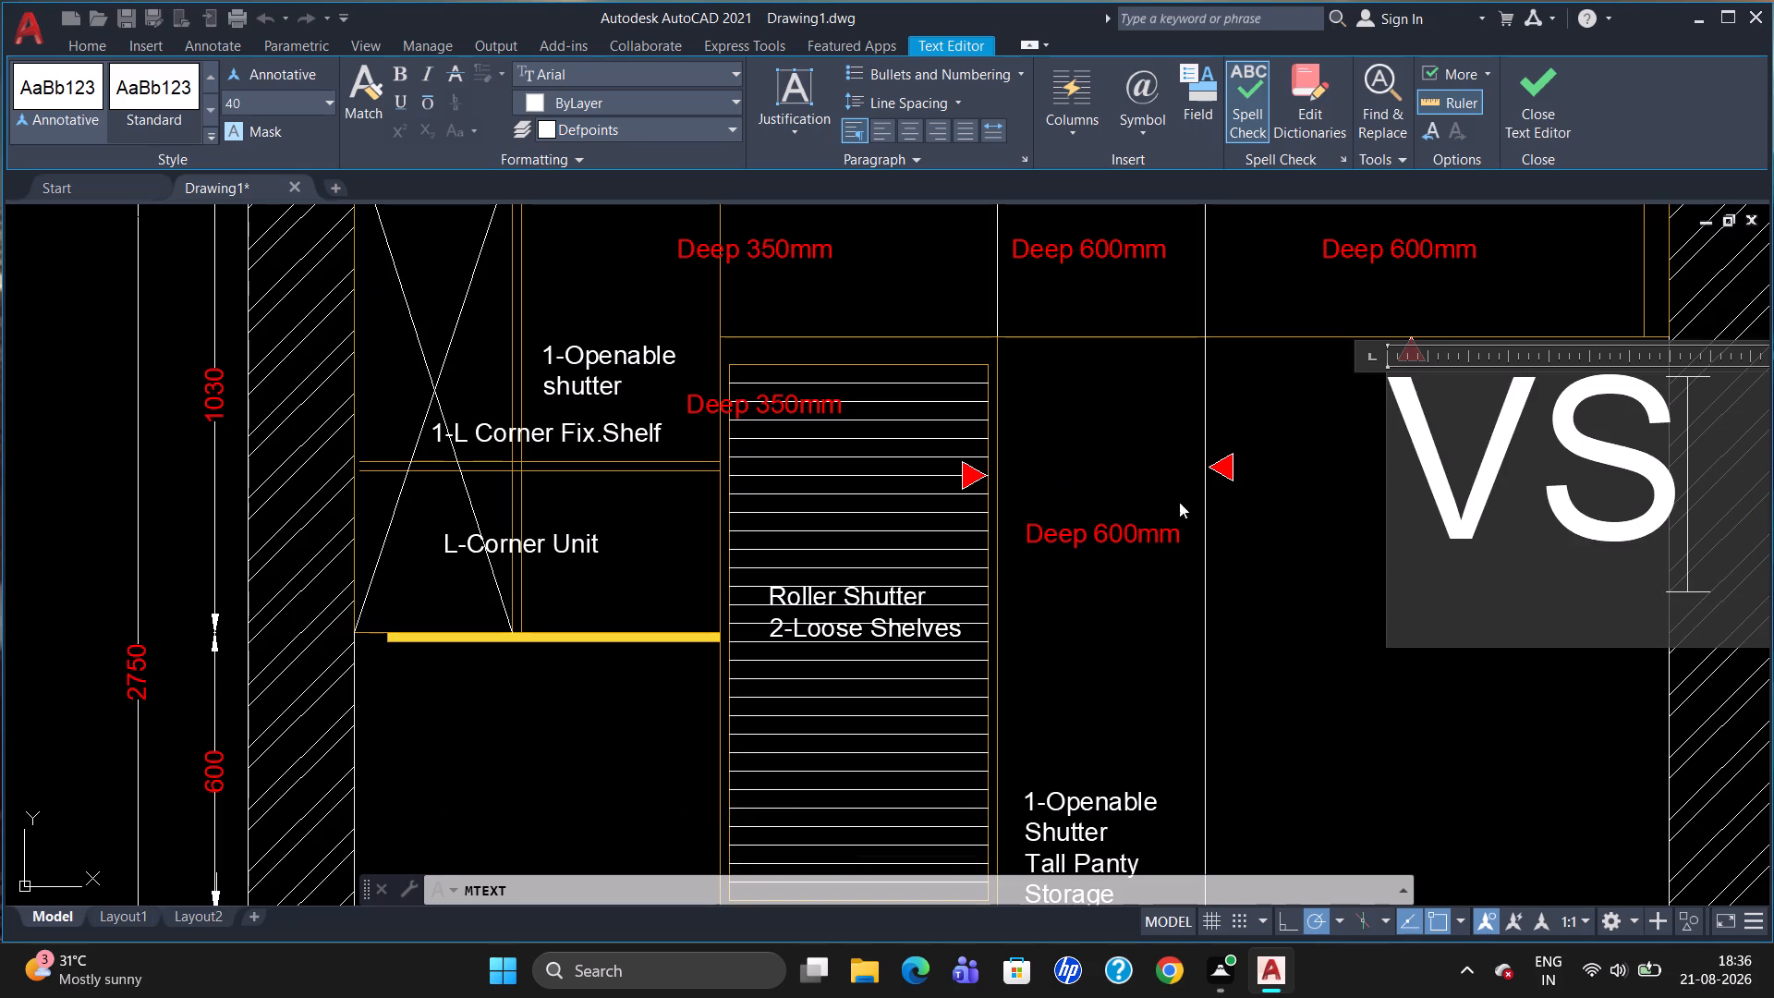
click(1271, 525)
Nudge the "VS" text slightly to the right beneath the upward-pointing triangle.
click(1399, 380)
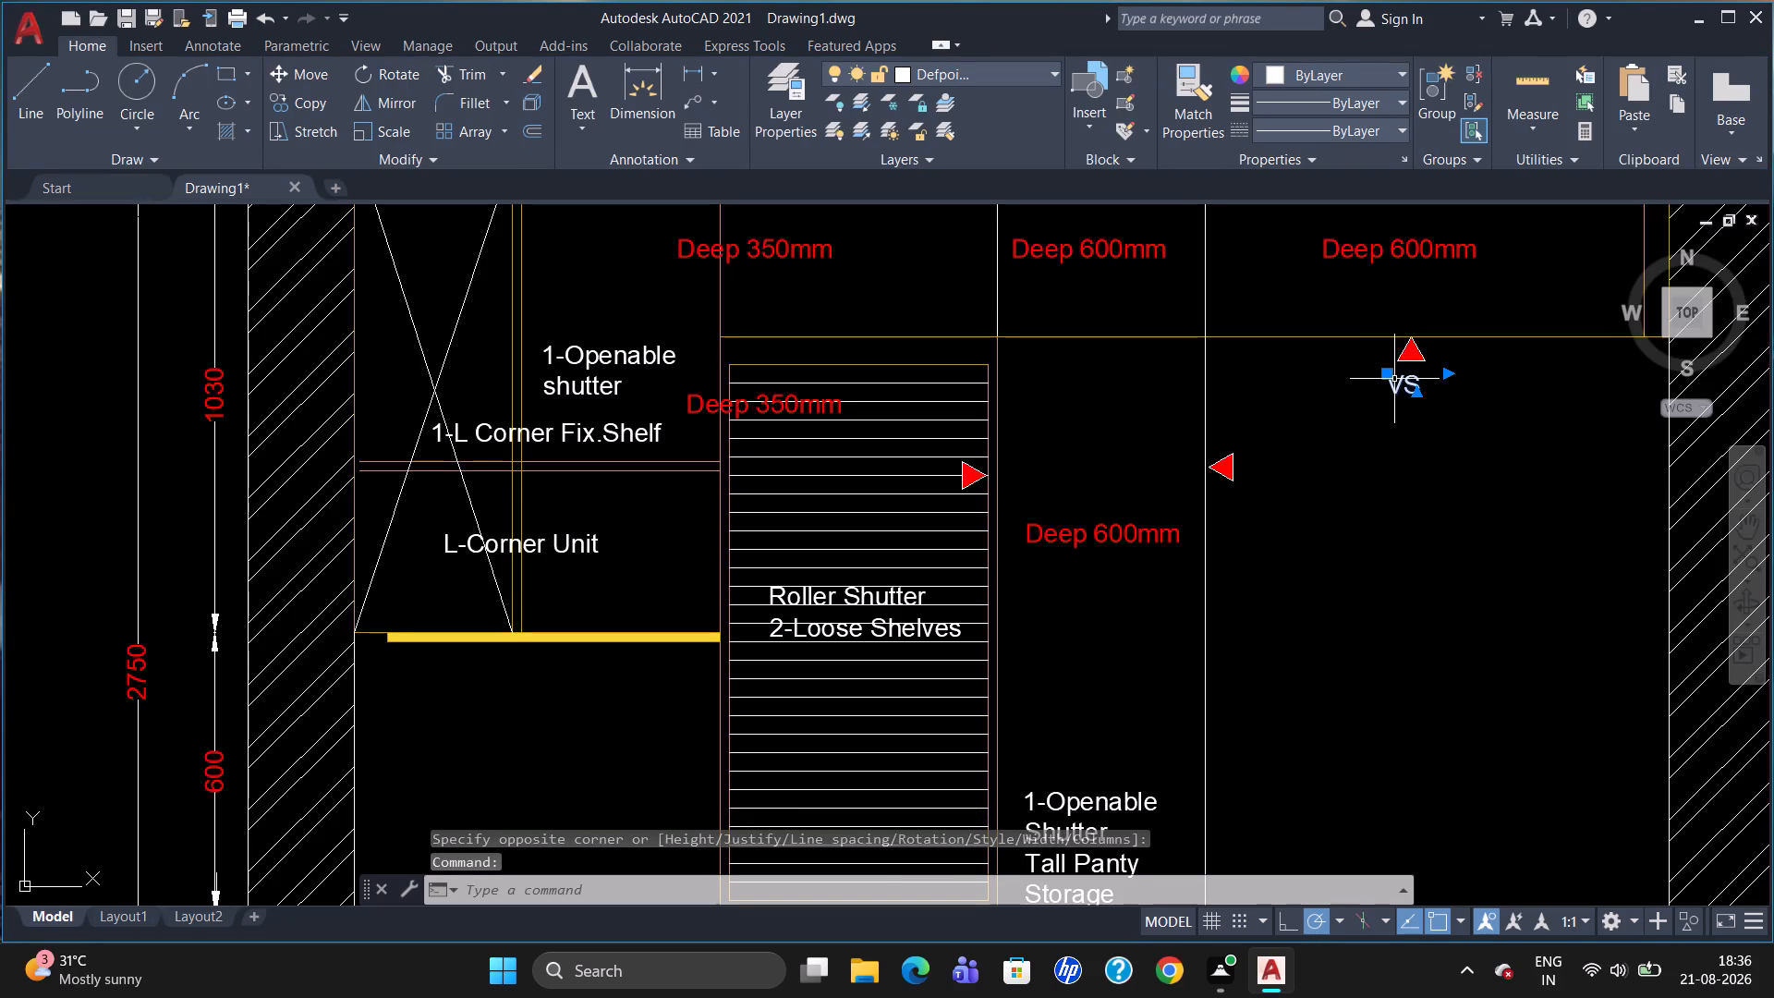
click(1387, 375)
click(1396, 371)
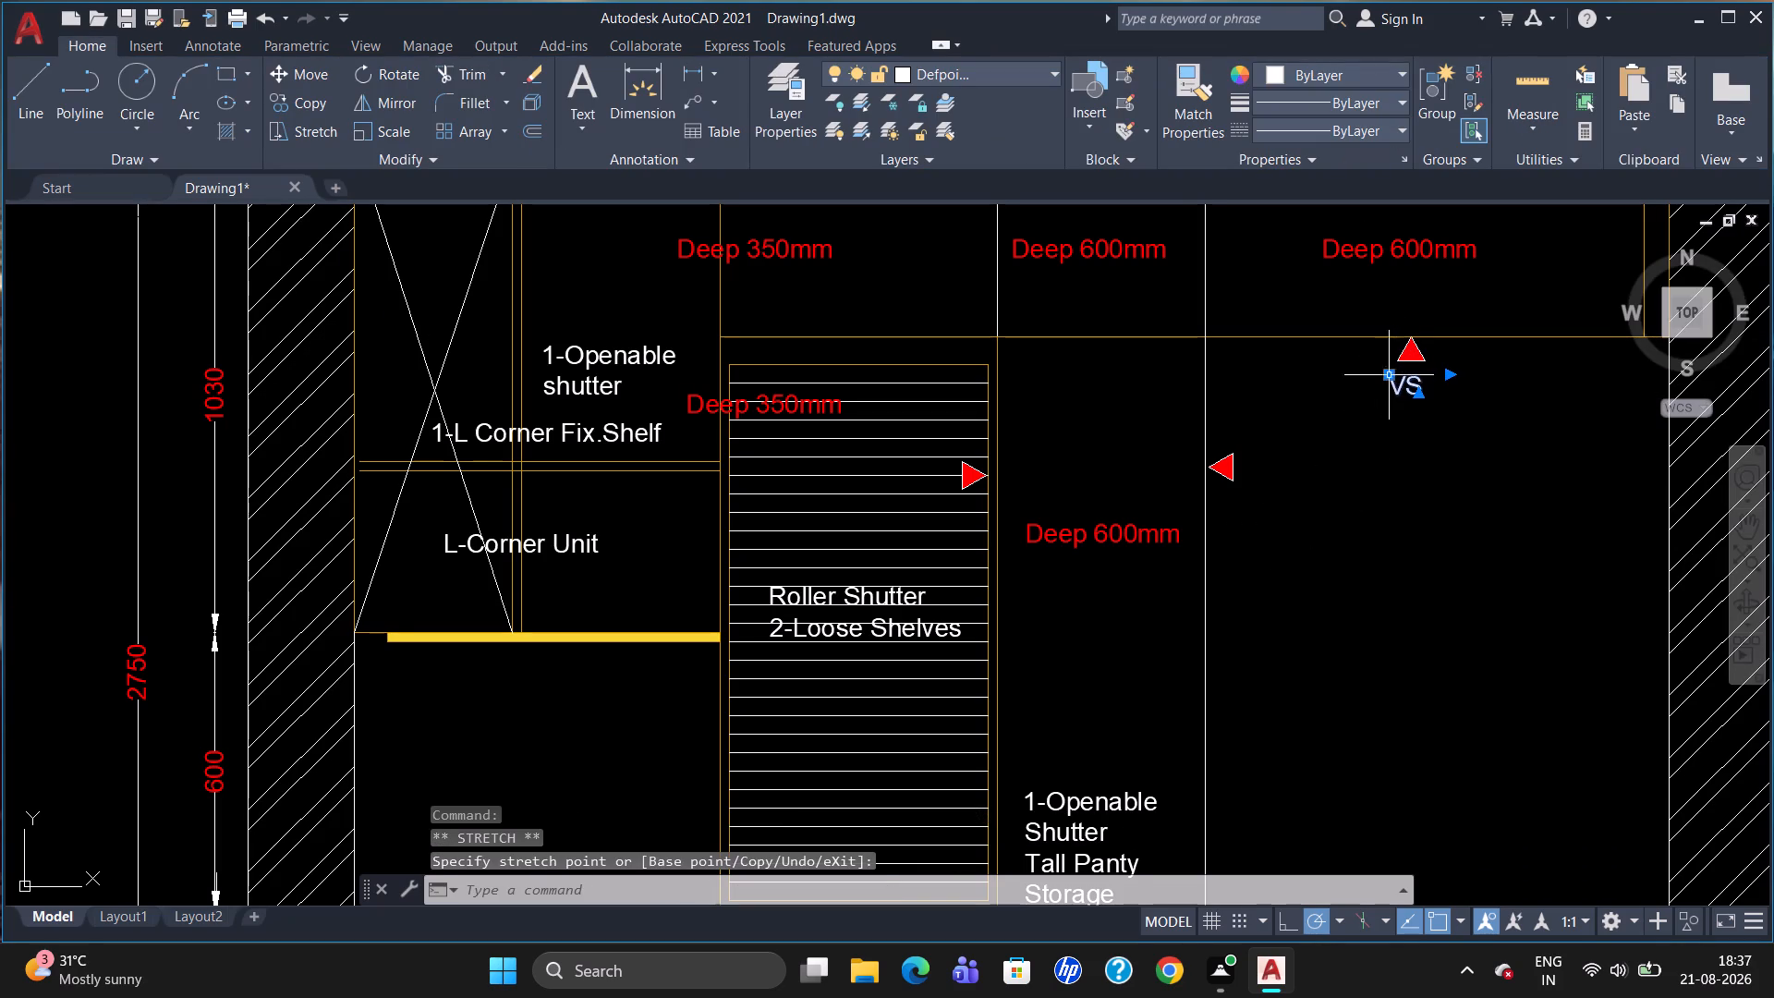
key(Escape)
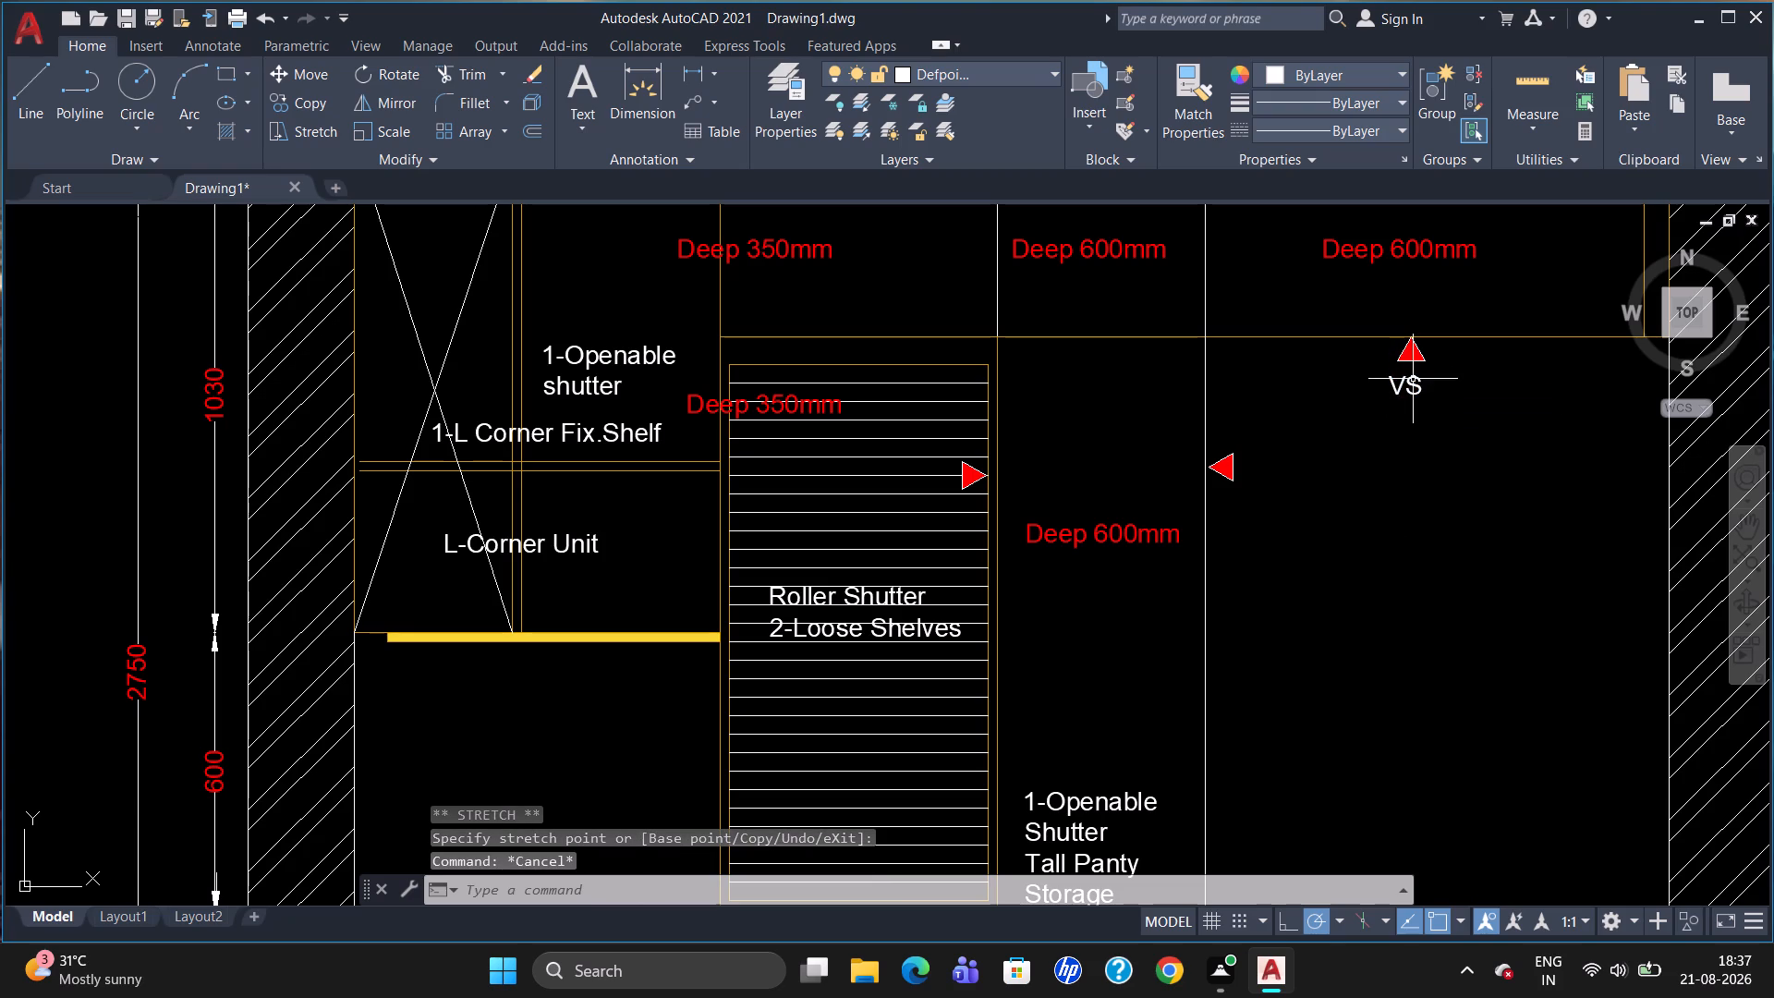
Copy the "VS" text from under the upward-pointing triangle to beside the left-pointing and right-pointing triangles.
key(c)
key(o)
key(Return)
click(1399, 386)
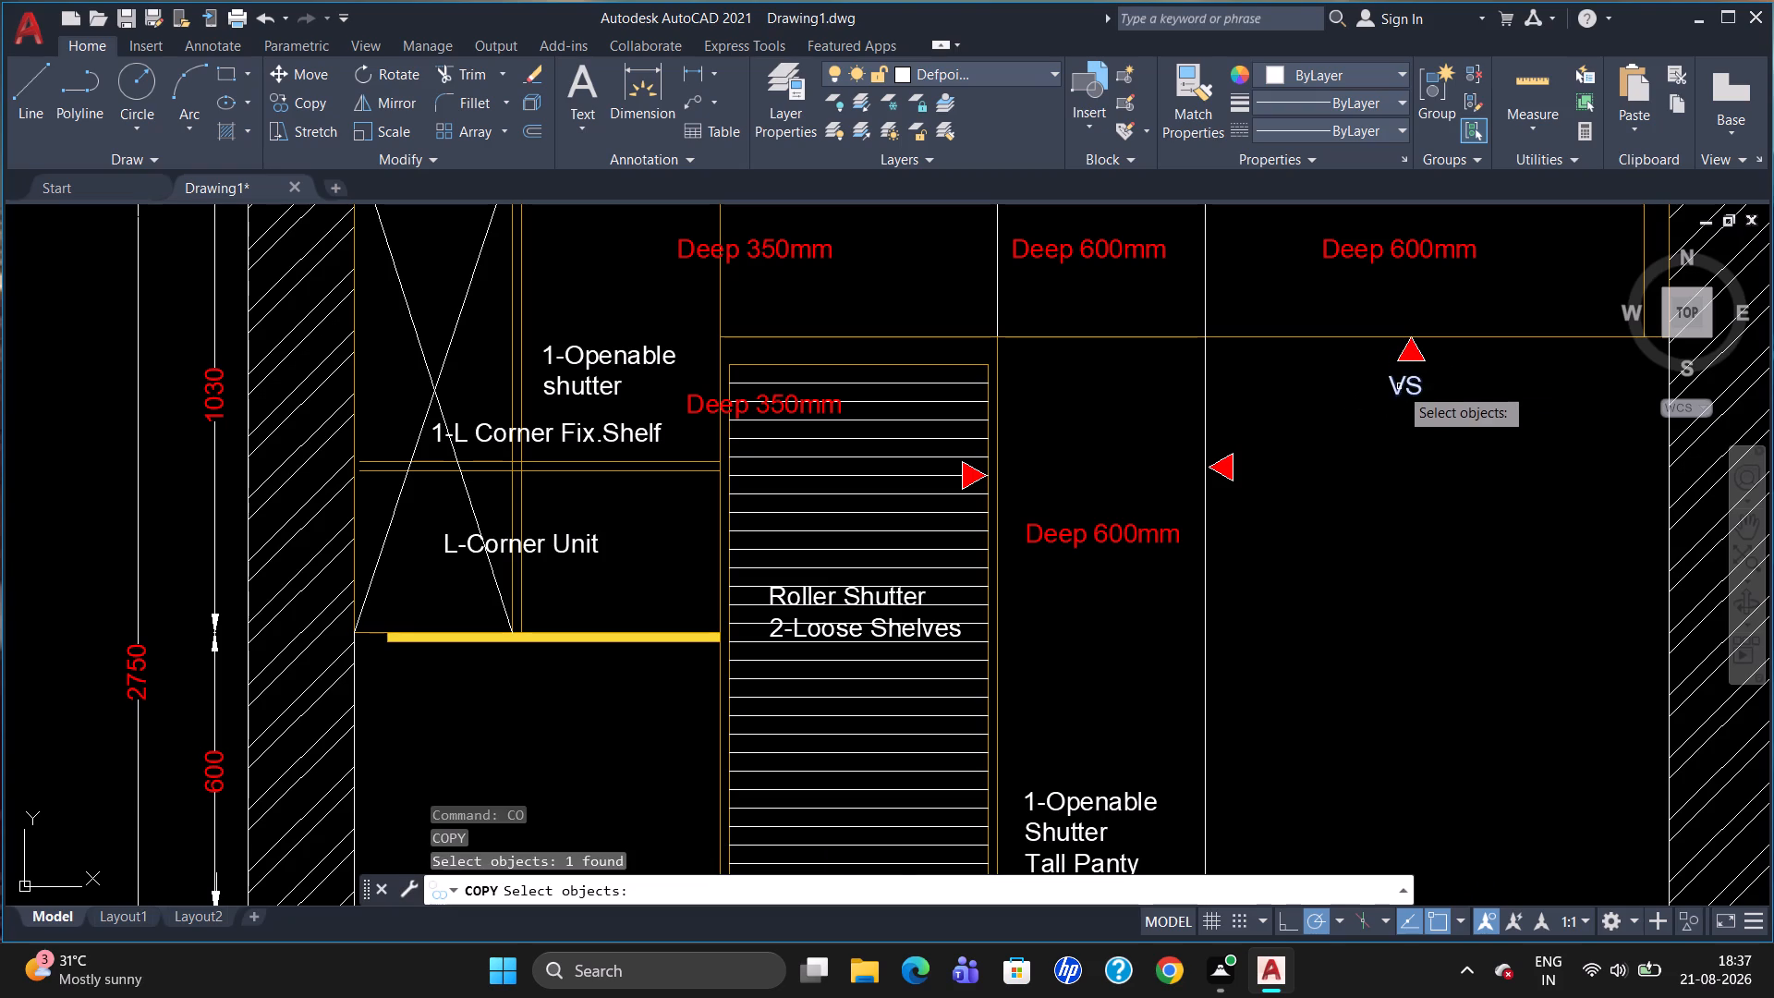
key(Return)
click(1395, 389)
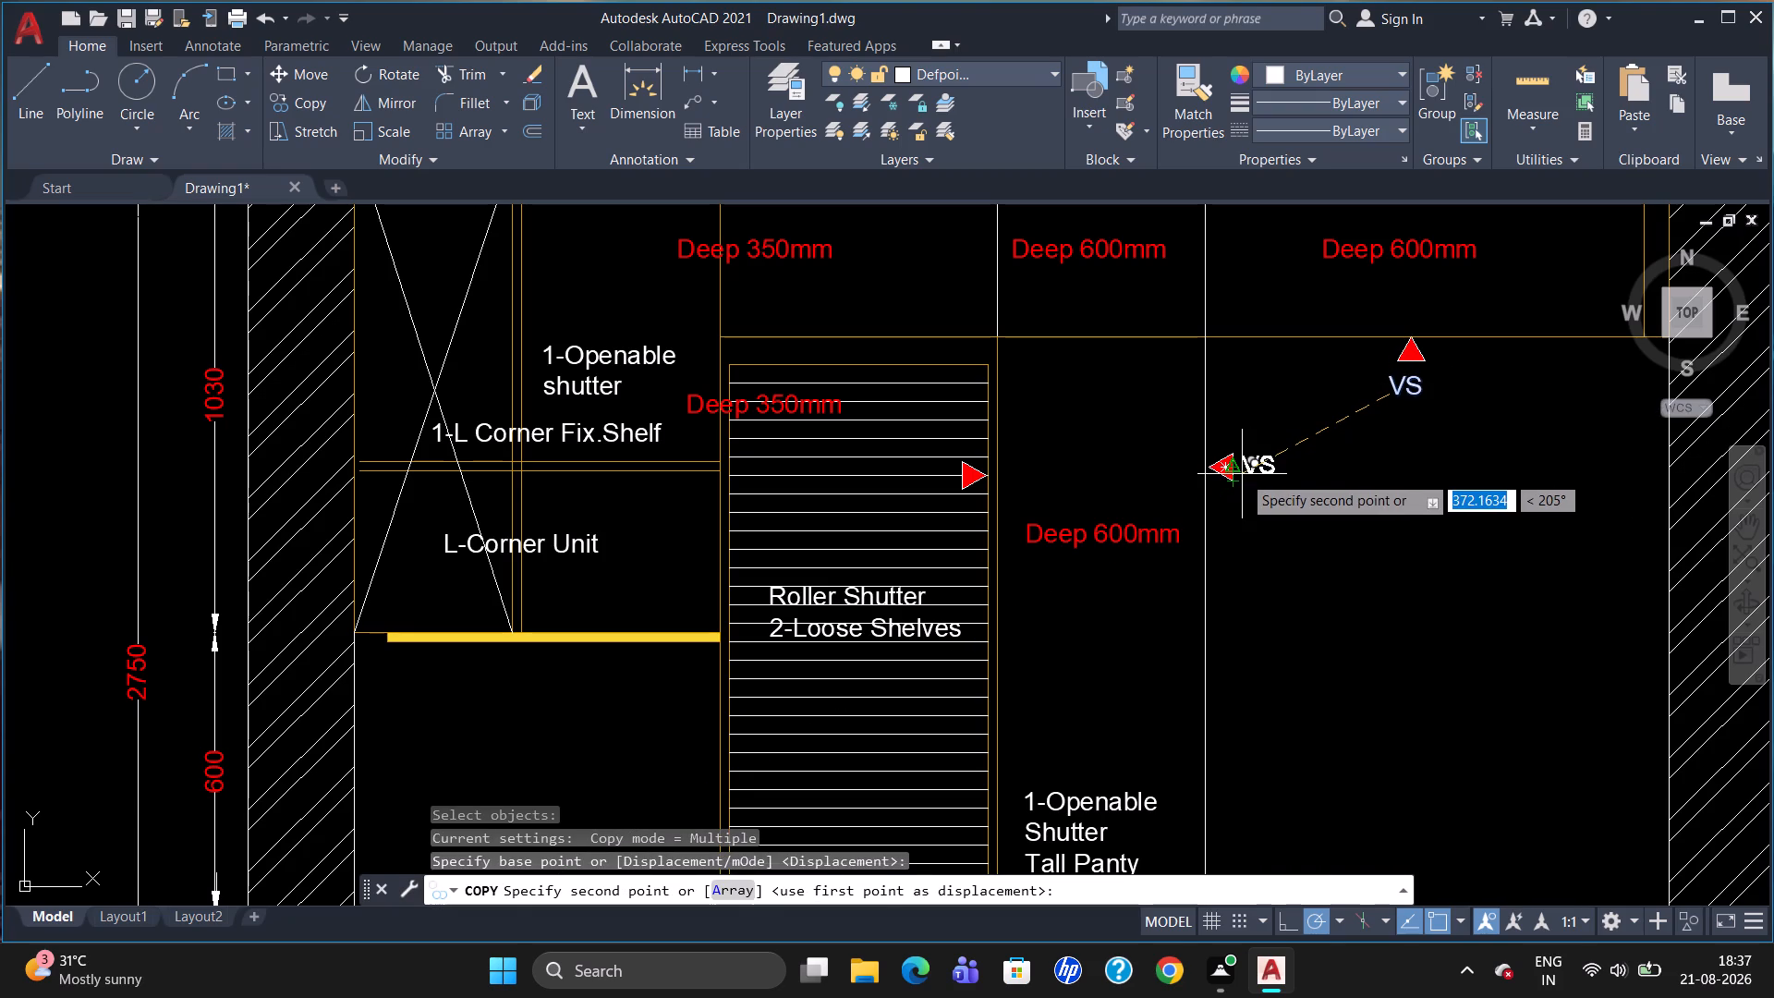
click(1241, 474)
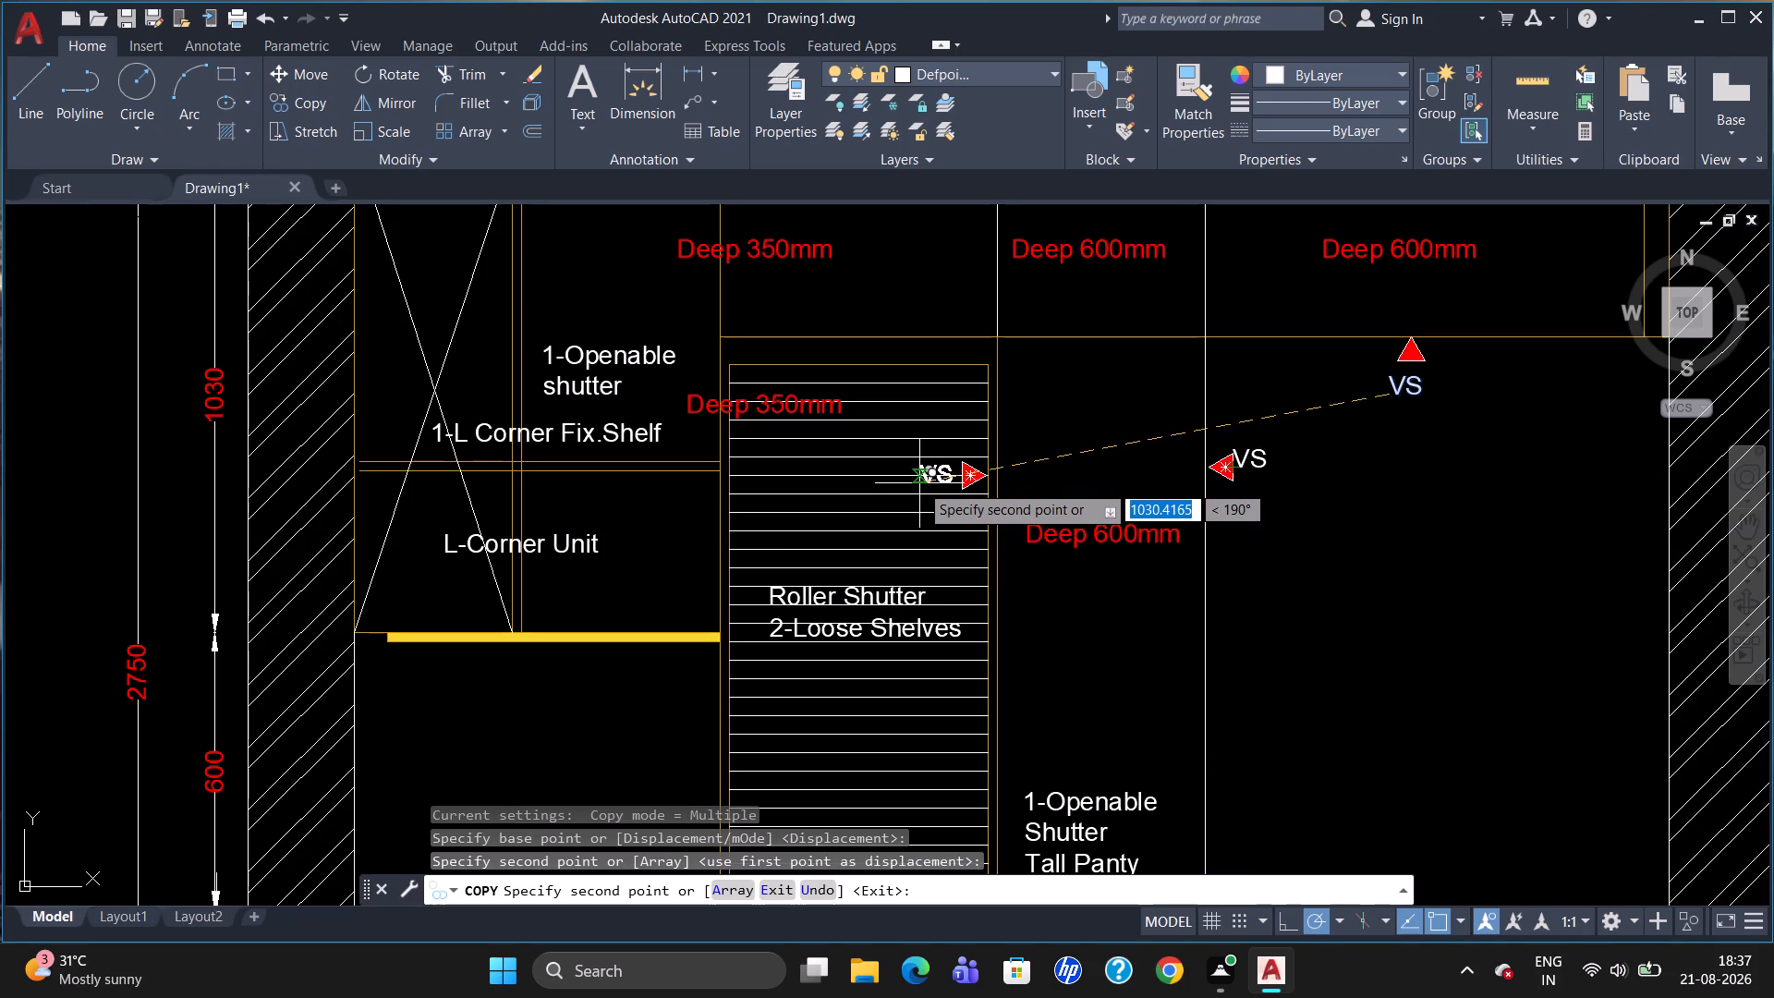
click(919, 483)
key(Escape)
Move the roller shutter's "VS" text slightly down so it sits level with the right-pointing triangle.
click(931, 473)
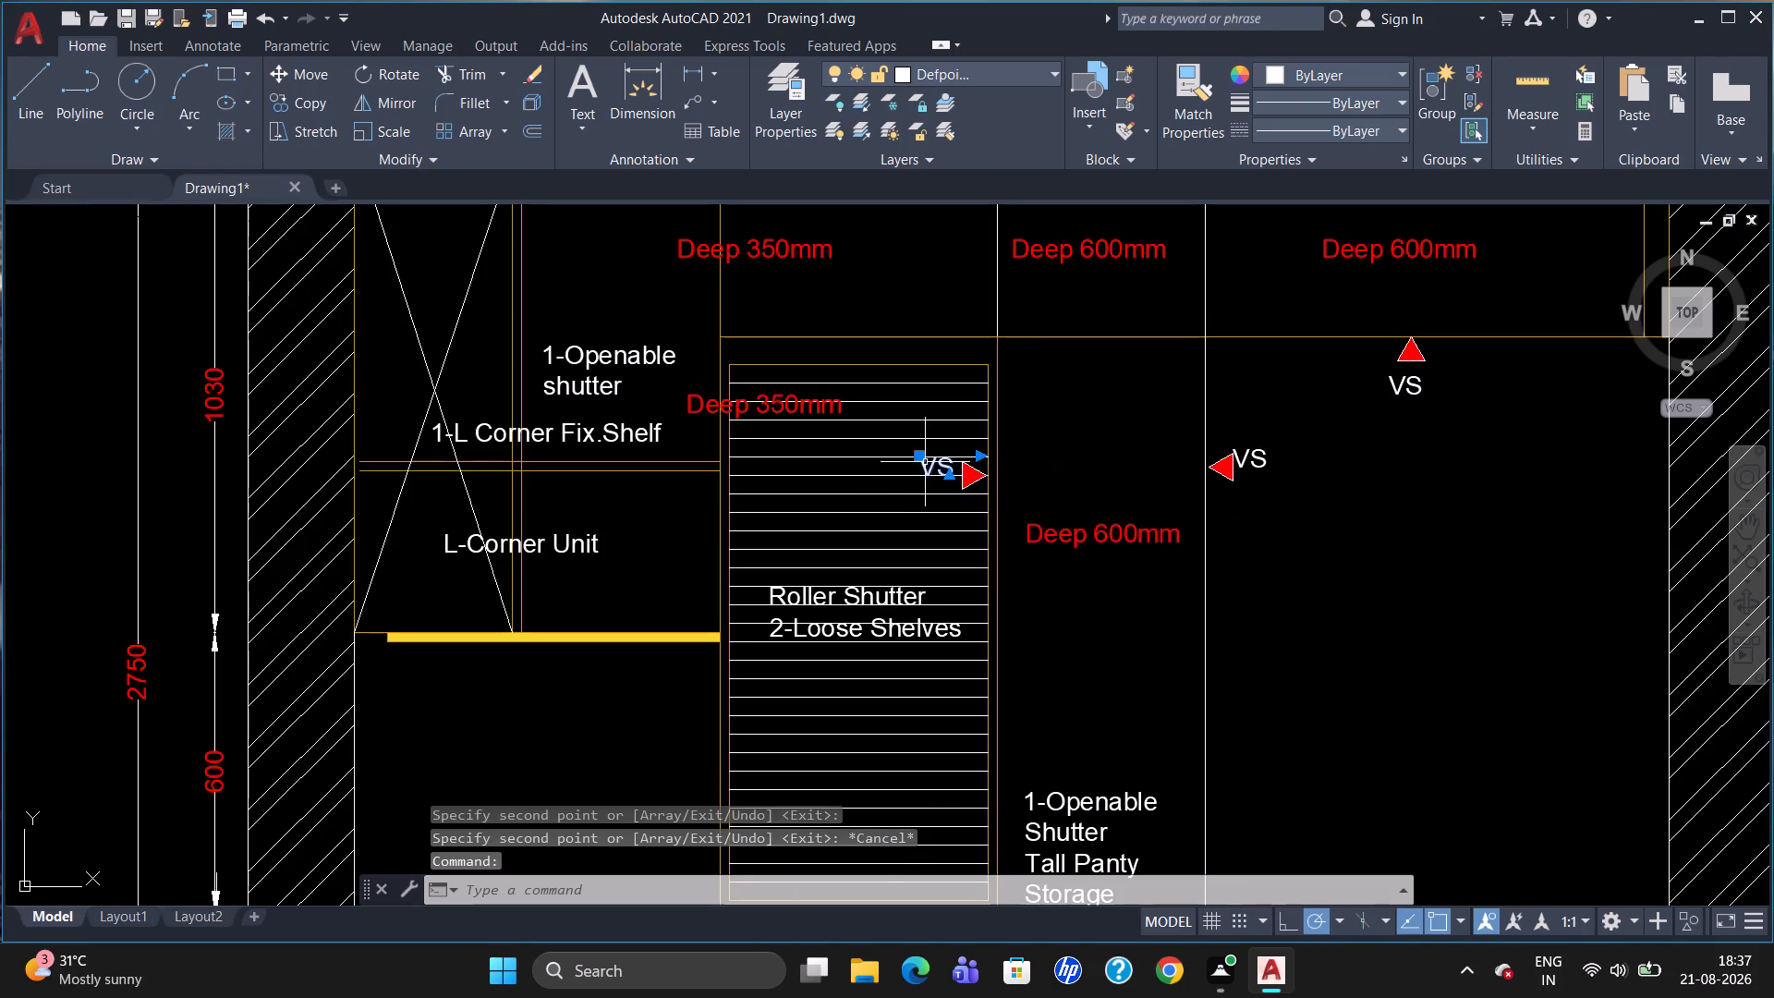
click(921, 456)
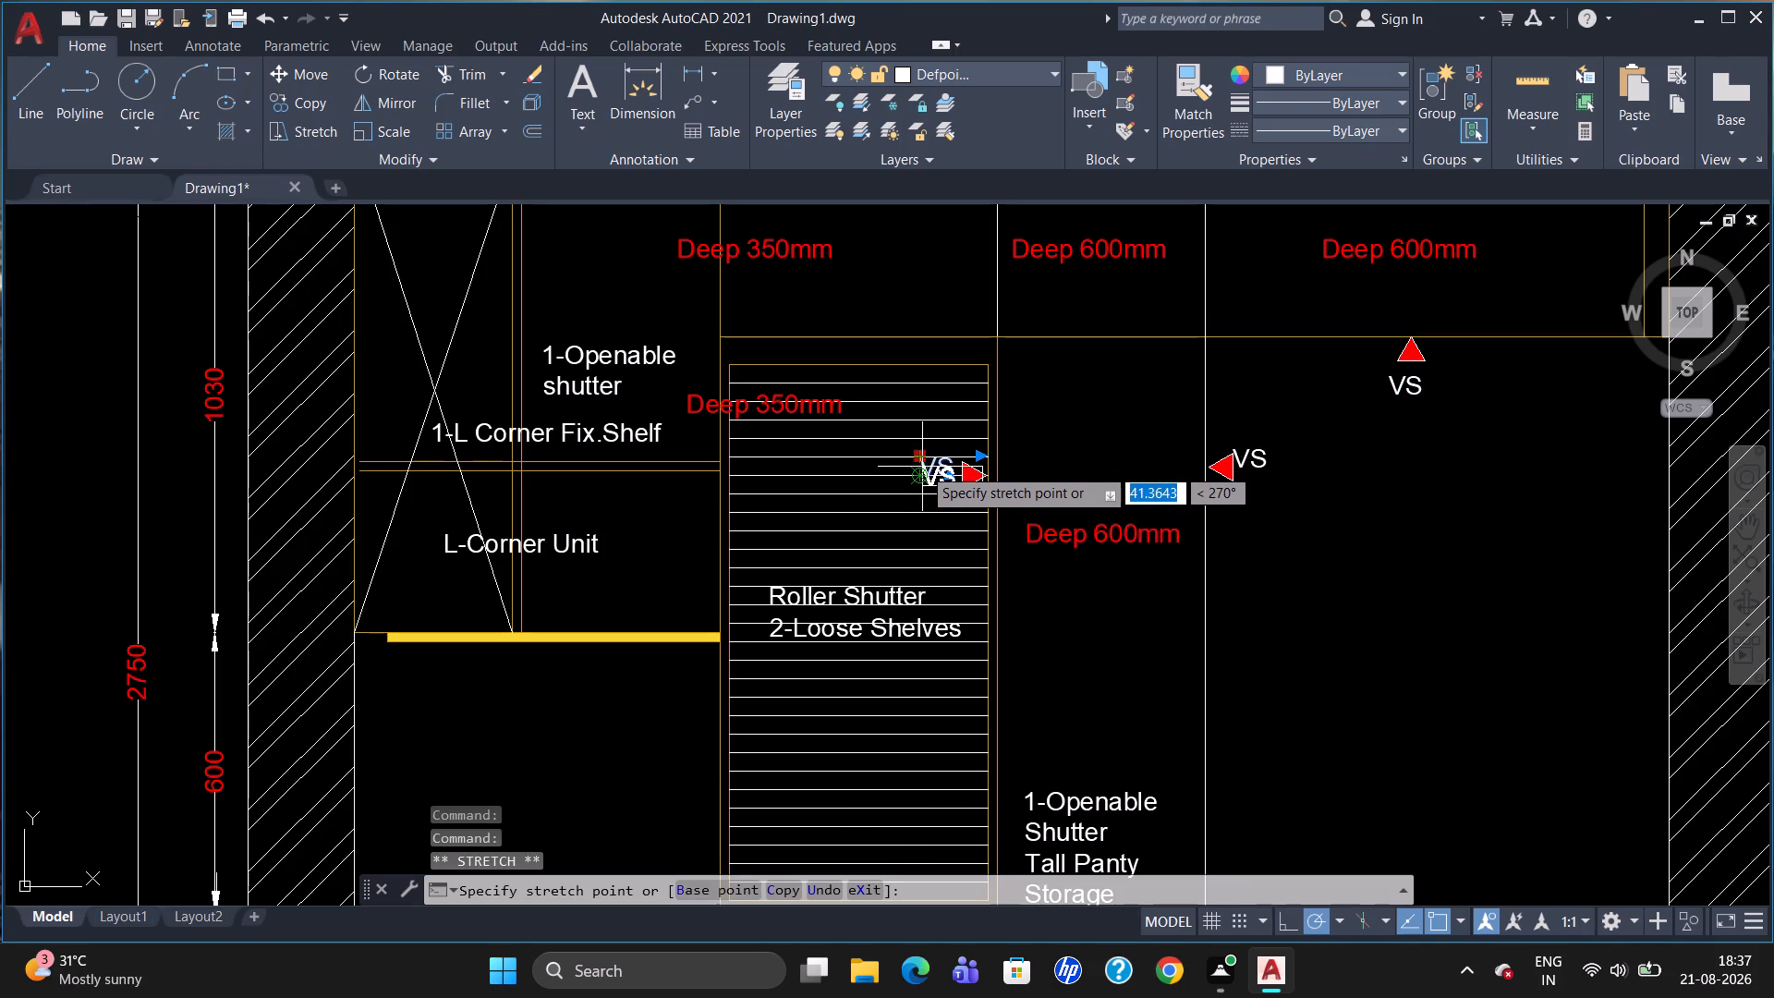
click(922, 467)
click(921, 476)
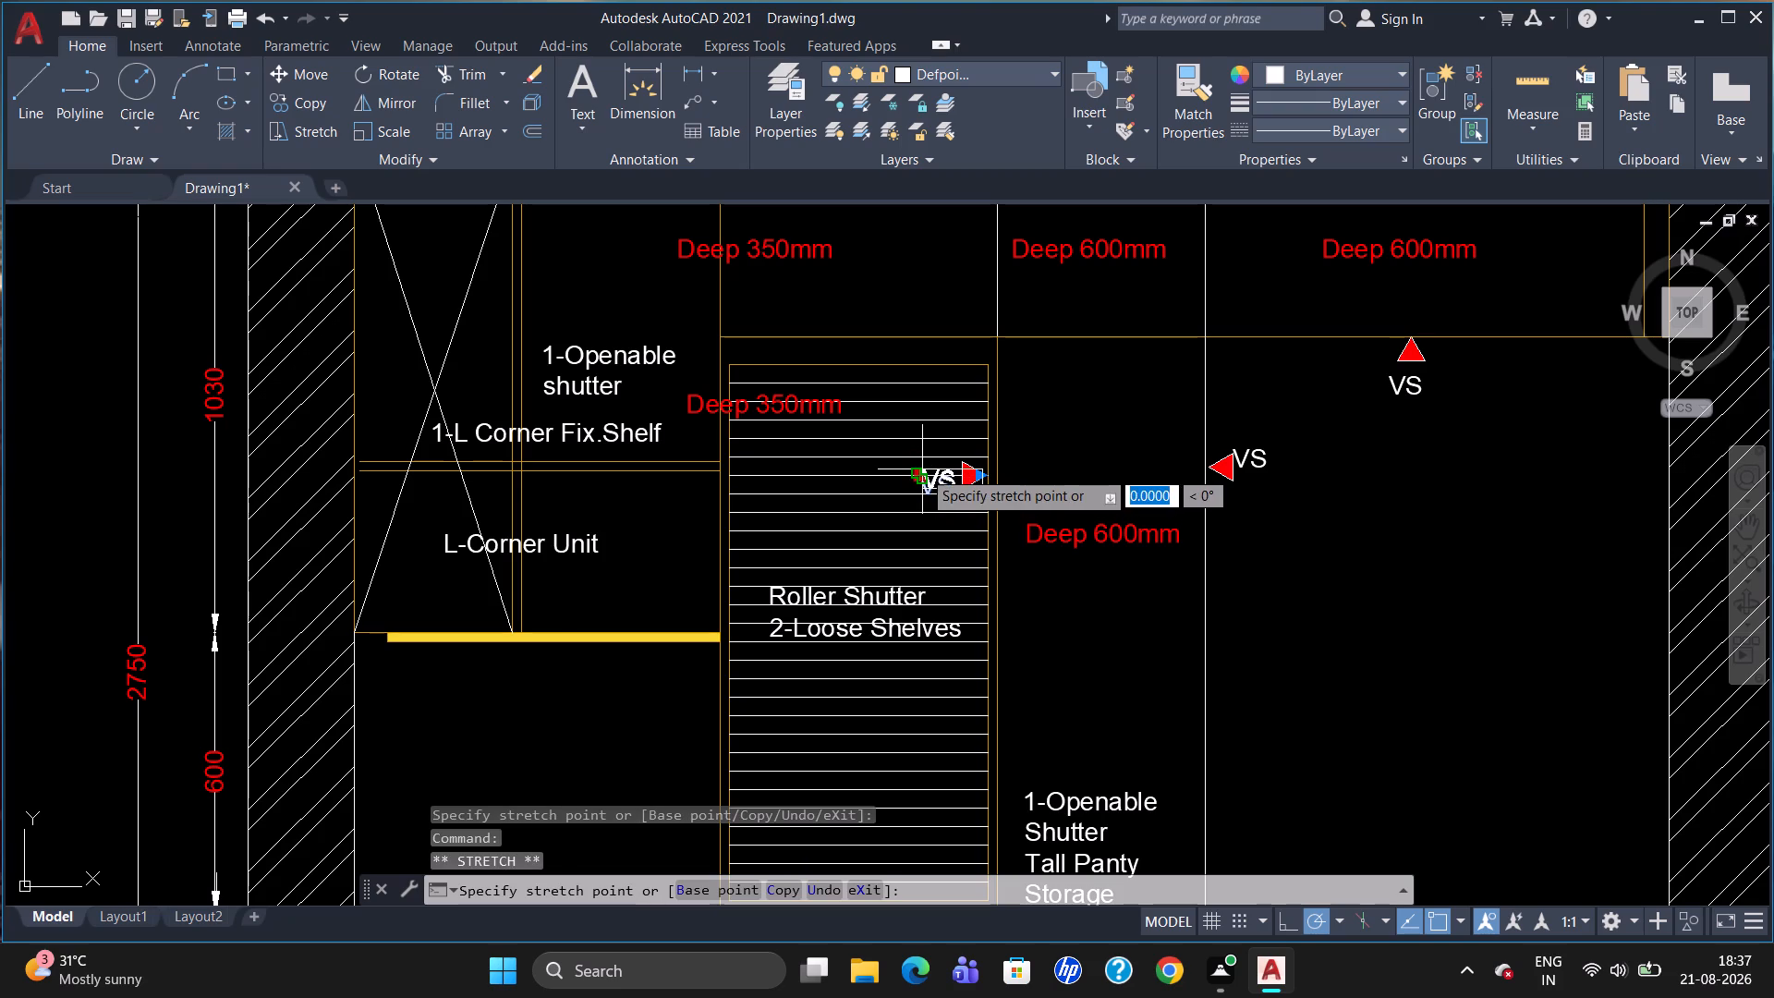
click(922, 469)
click(921, 472)
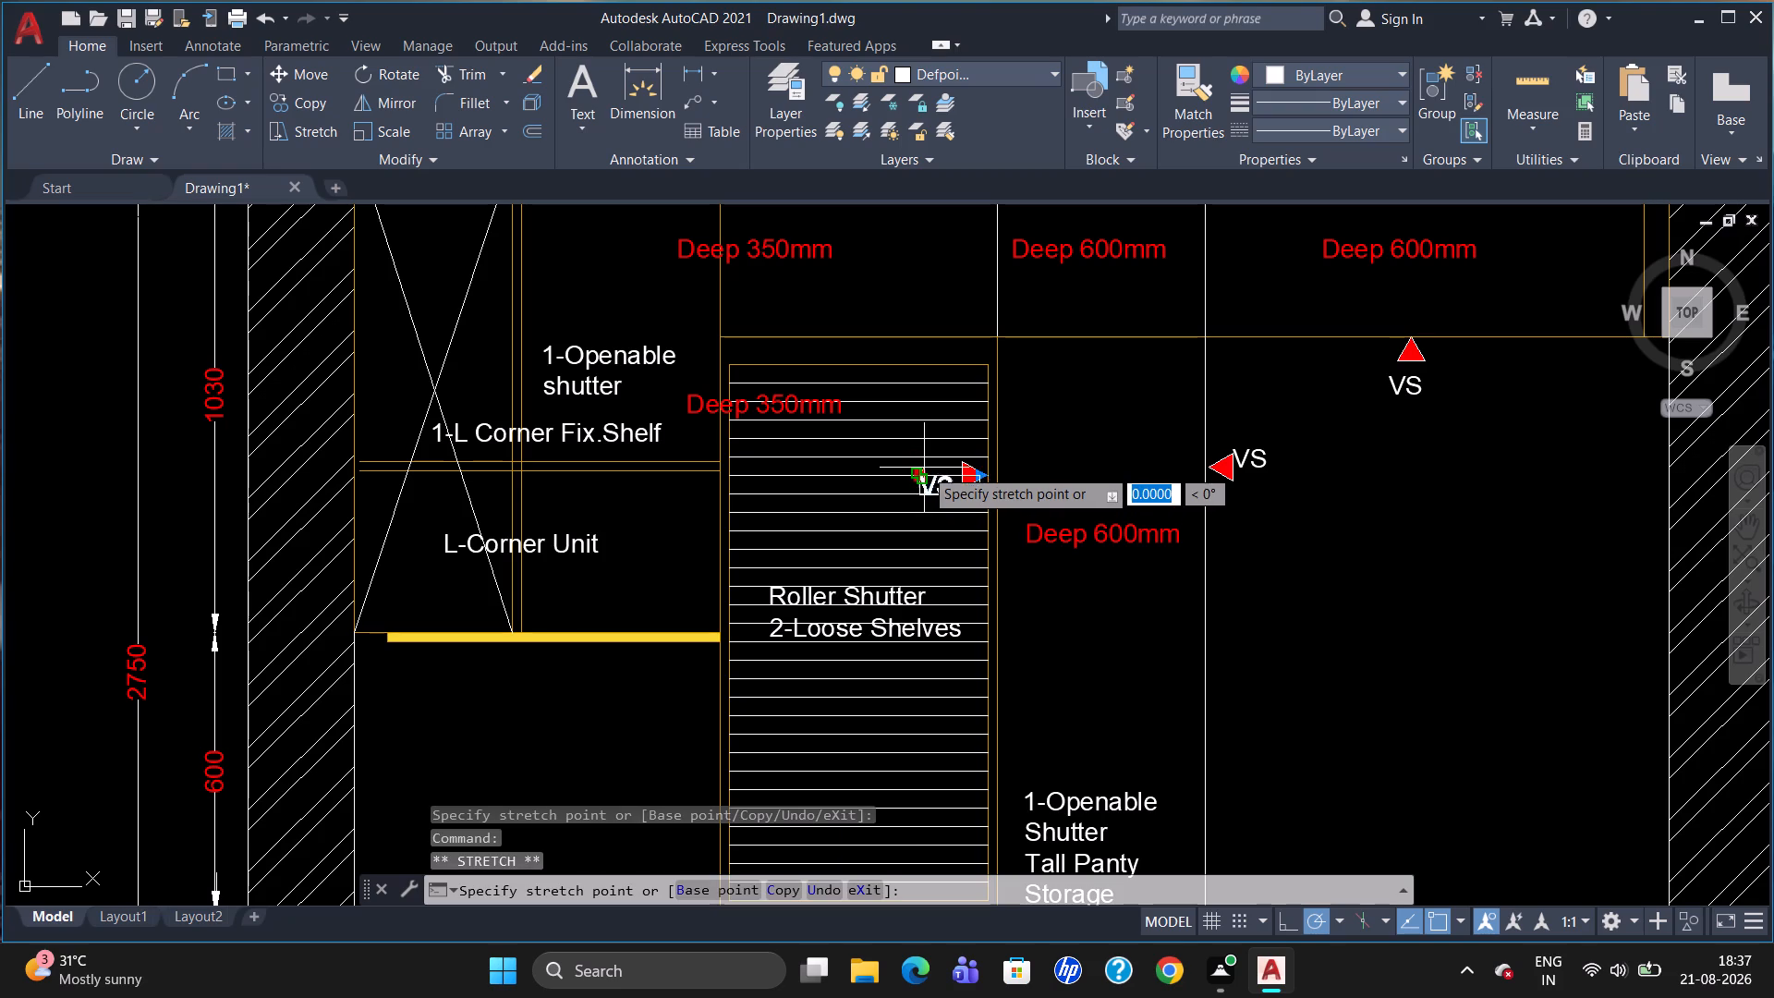
click(924, 466)
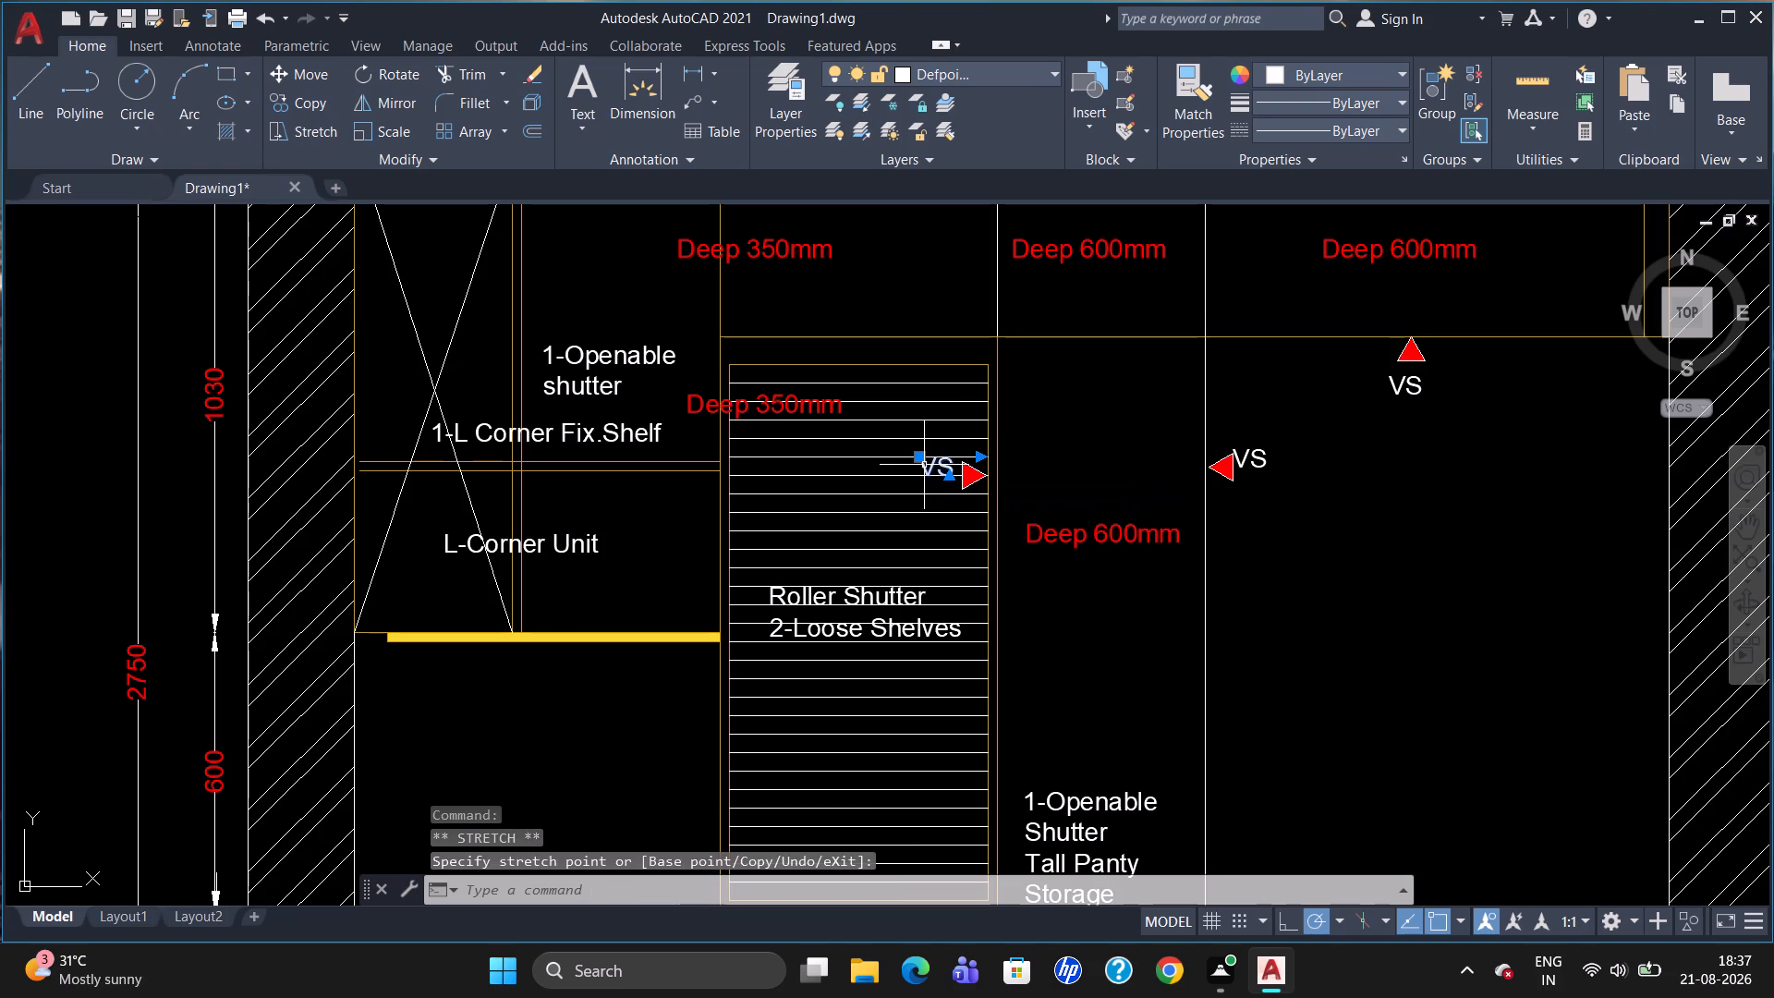
click(918, 456)
scroll(919, 462, up, 1)
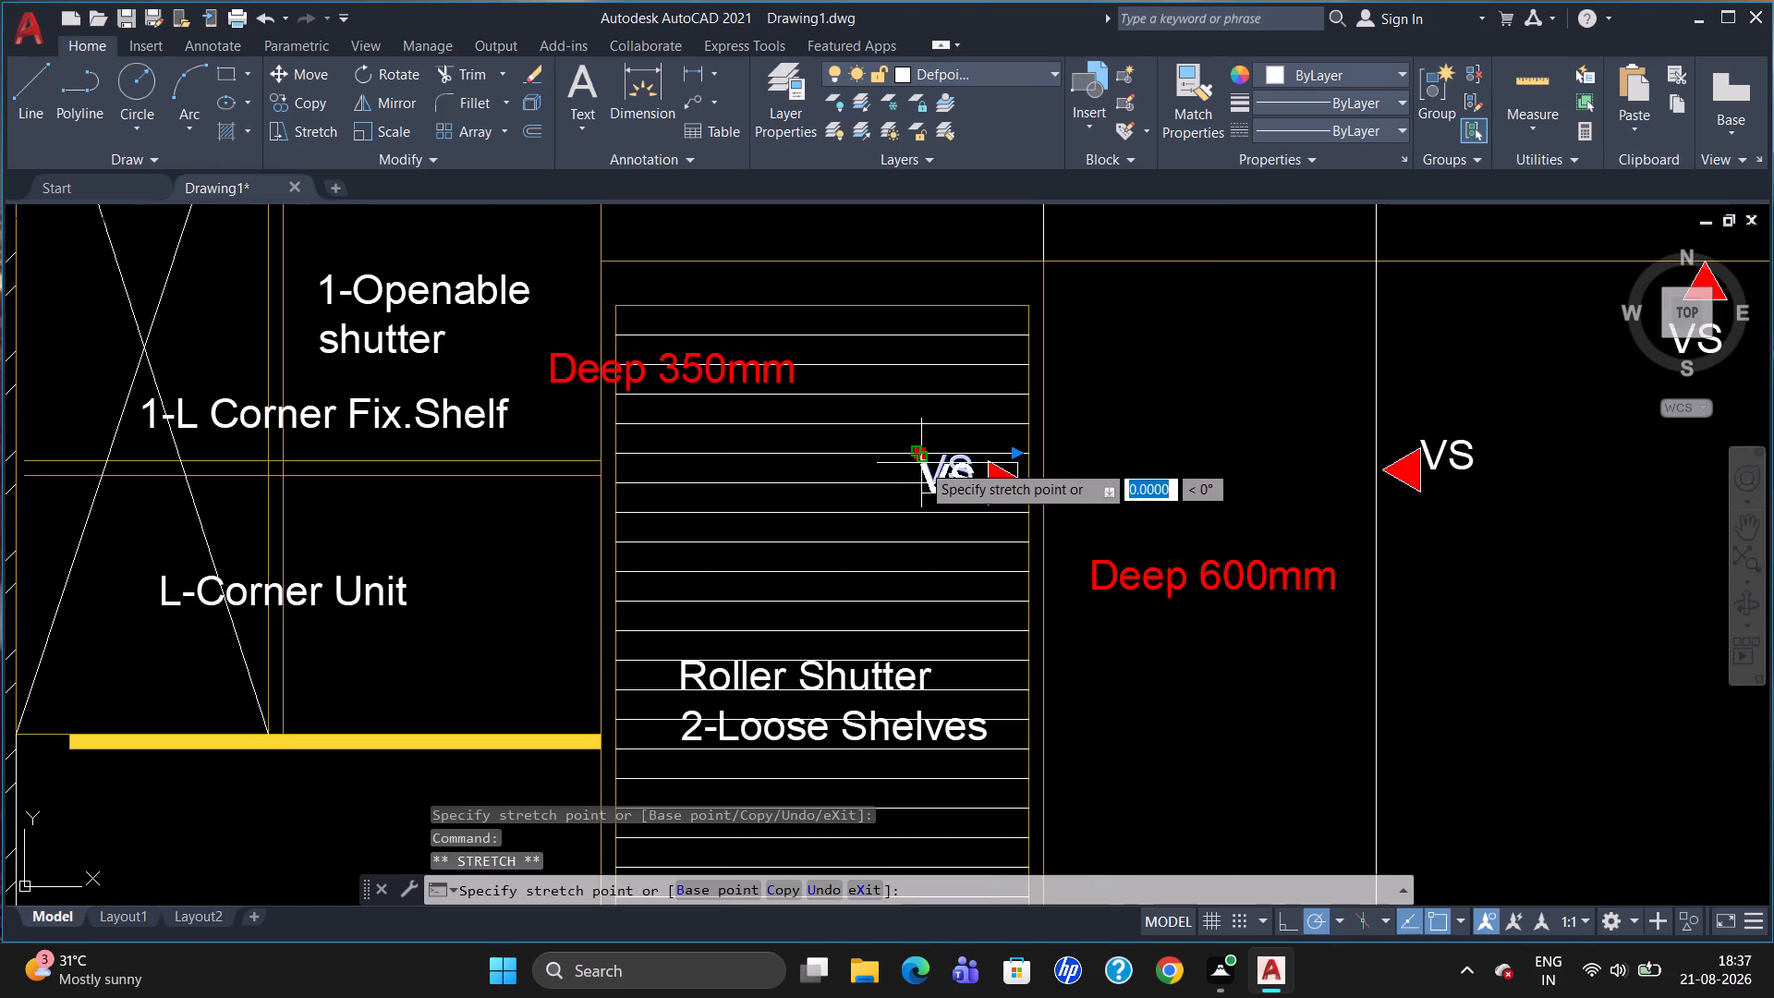
click(922, 465)
double_click(923, 456)
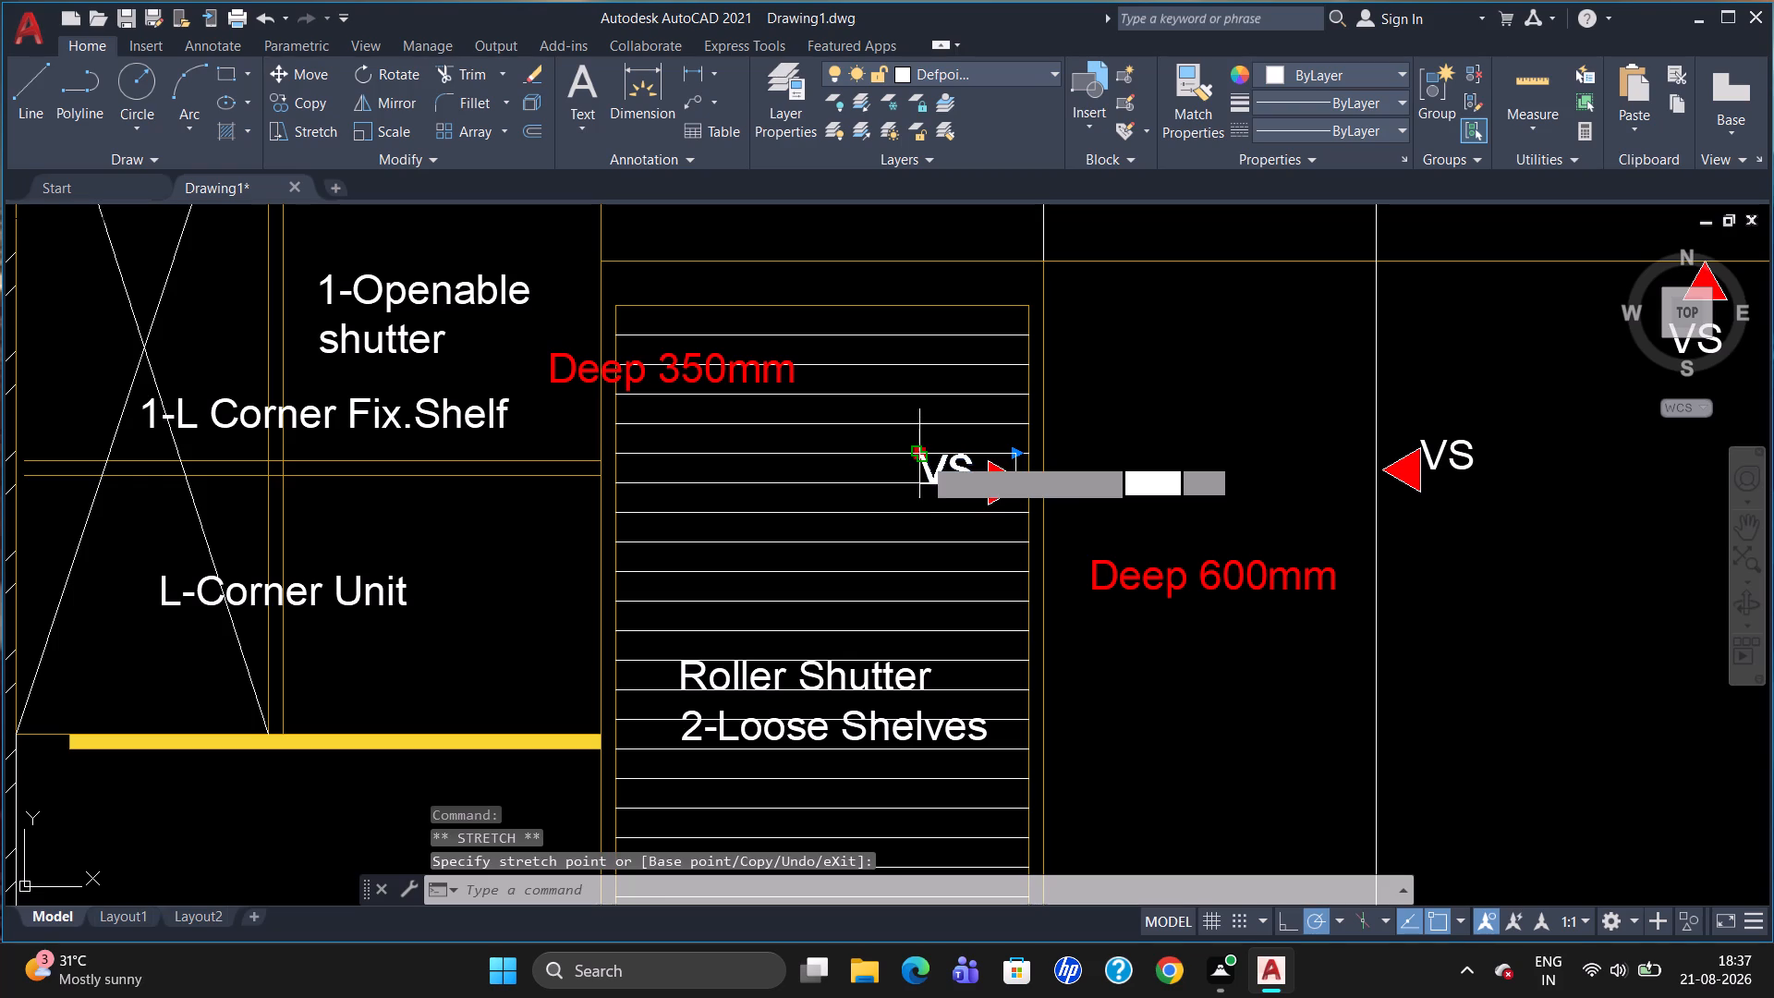
click(924, 462)
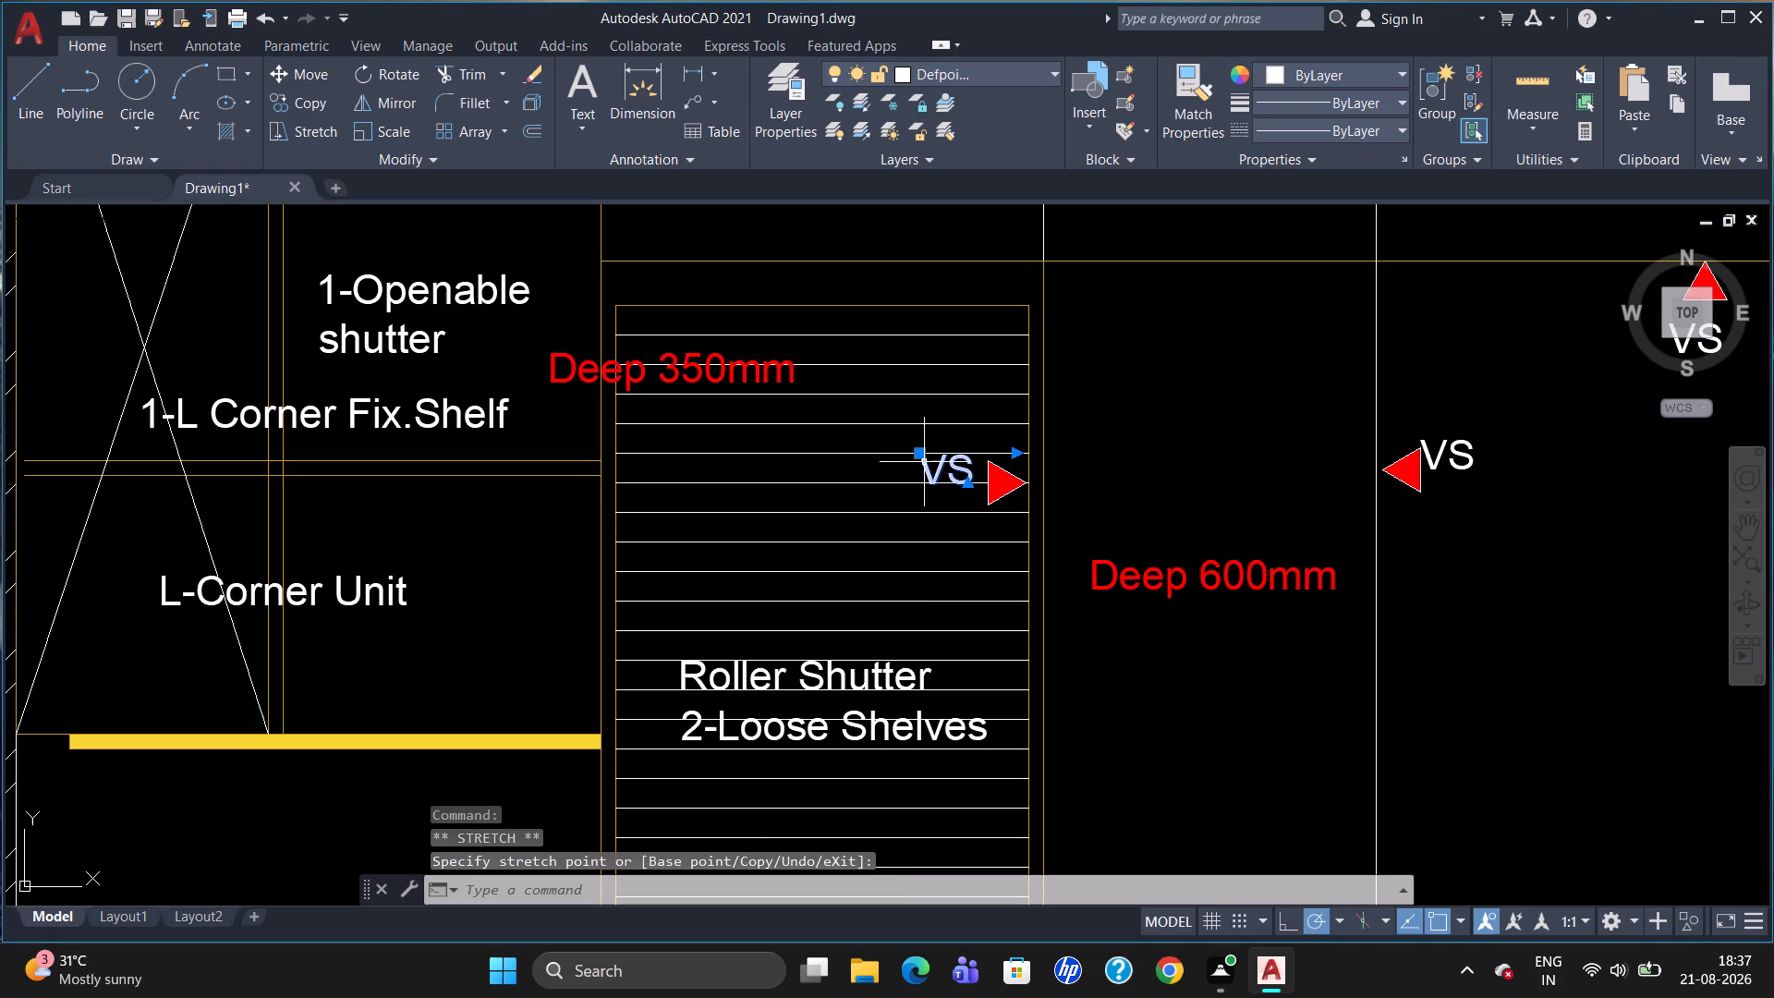
click(923, 455)
click(924, 467)
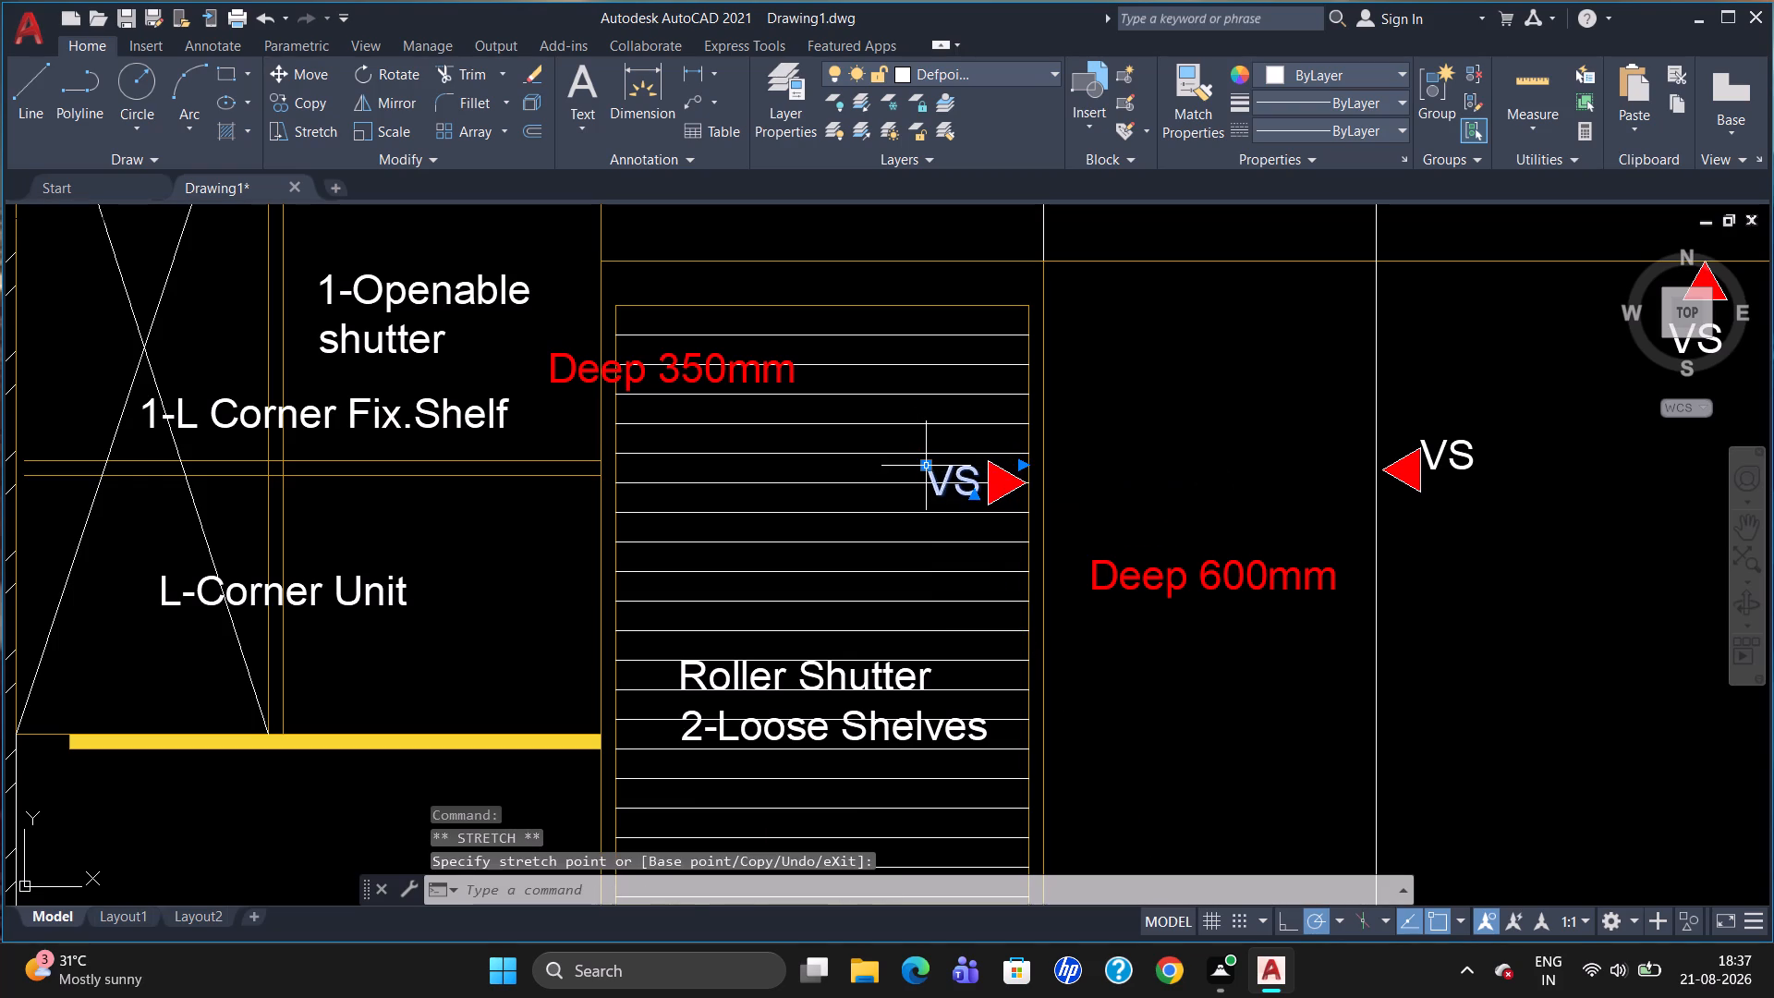
key(Escape)
Move the "VS" text beside the left-pointing triangle slightly down and away, level with the triangle.
click(1428, 446)
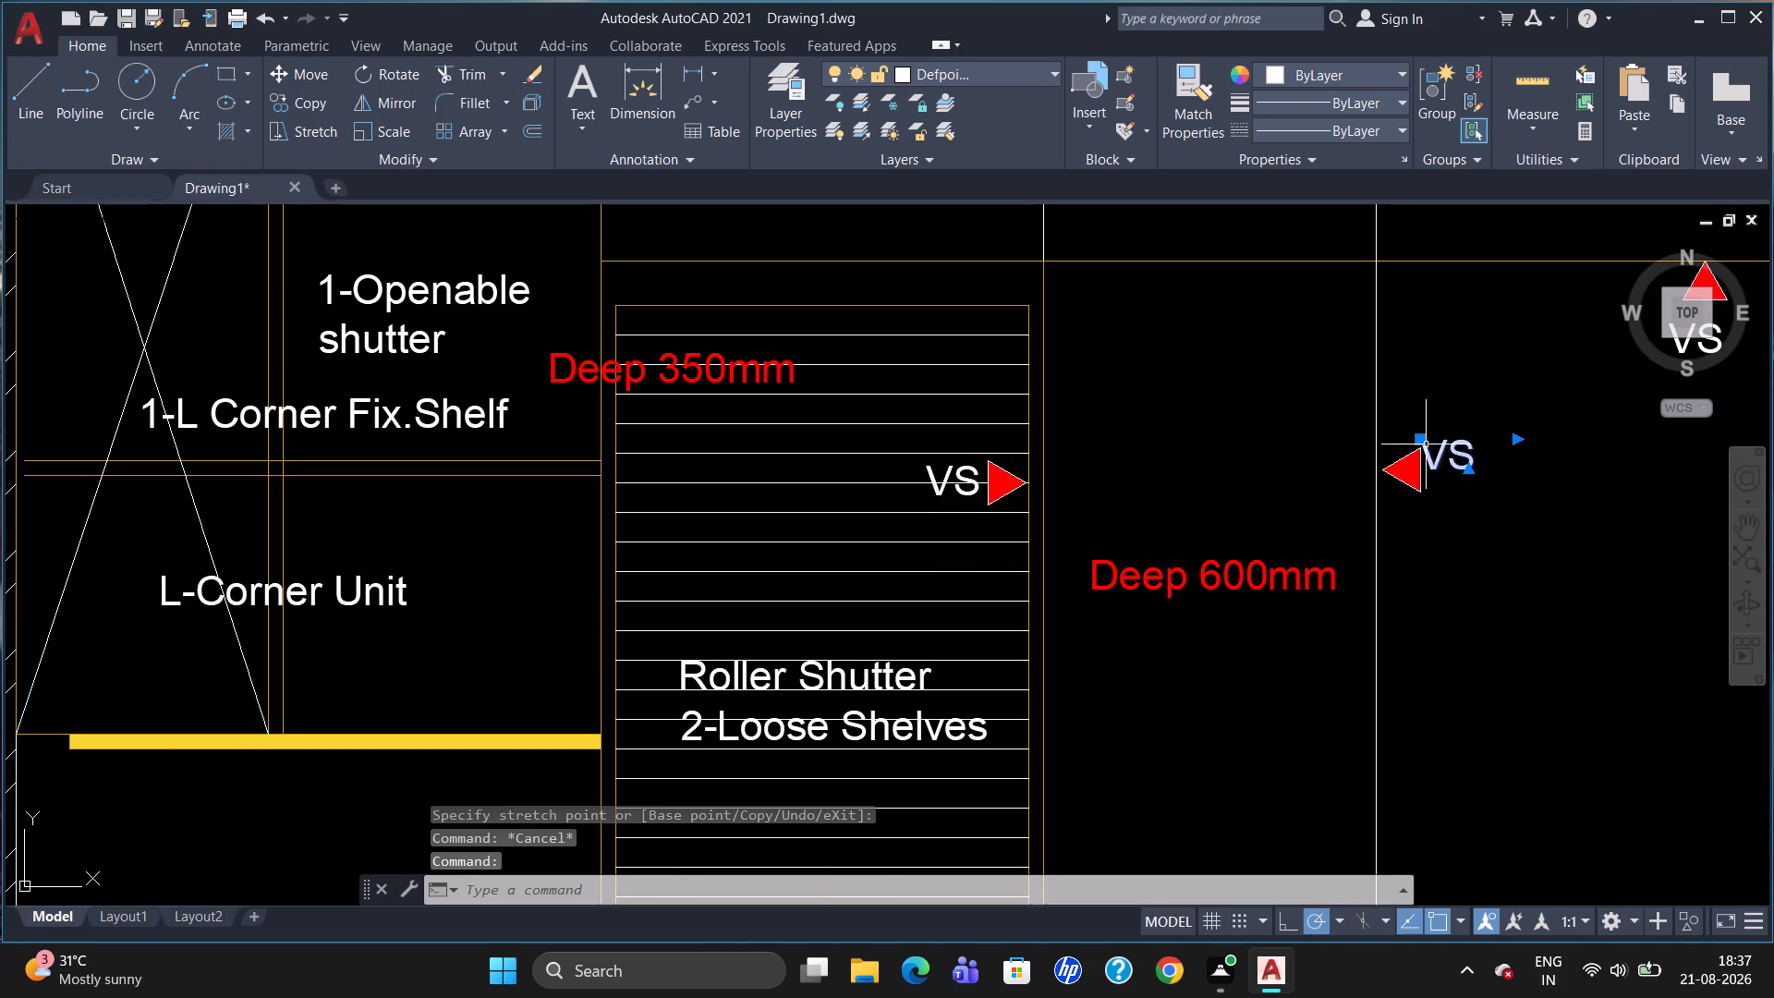
click(1421, 443)
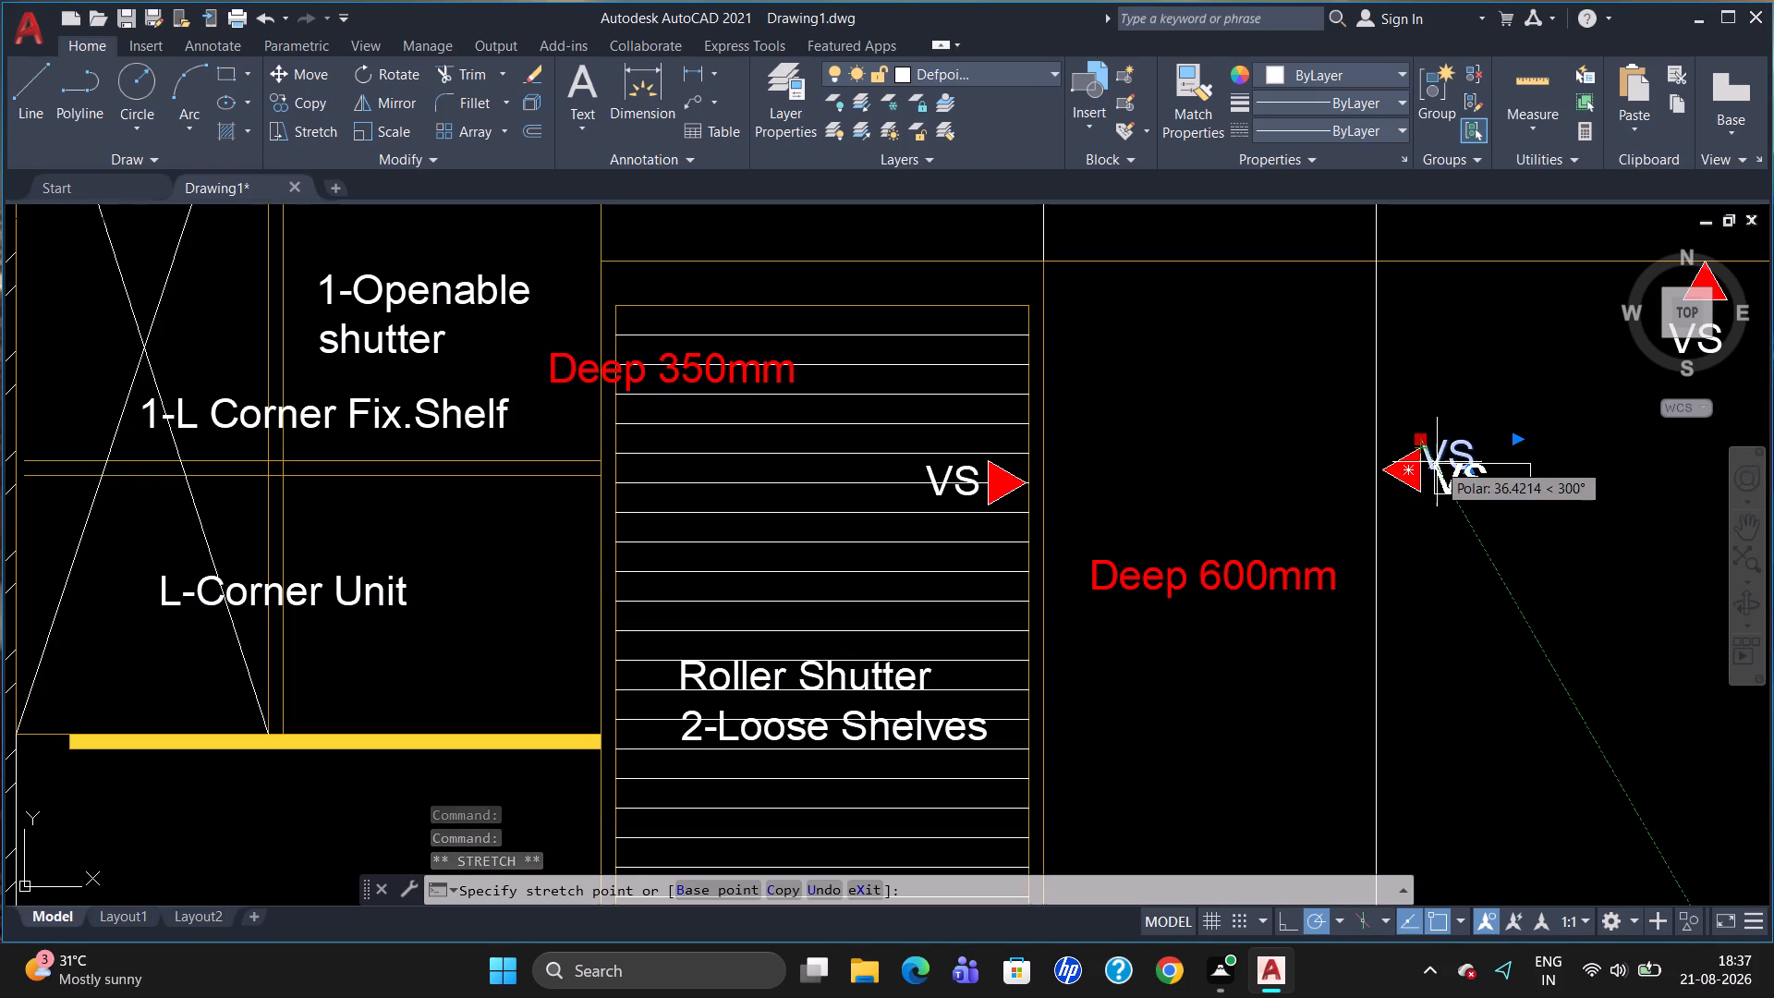
click(1437, 460)
key(Escape)
Nudge the "VS" text under the upward-pointing triangle slightly right and up, centring it beneath the triangle.
scroll(1490, 402, down, 2)
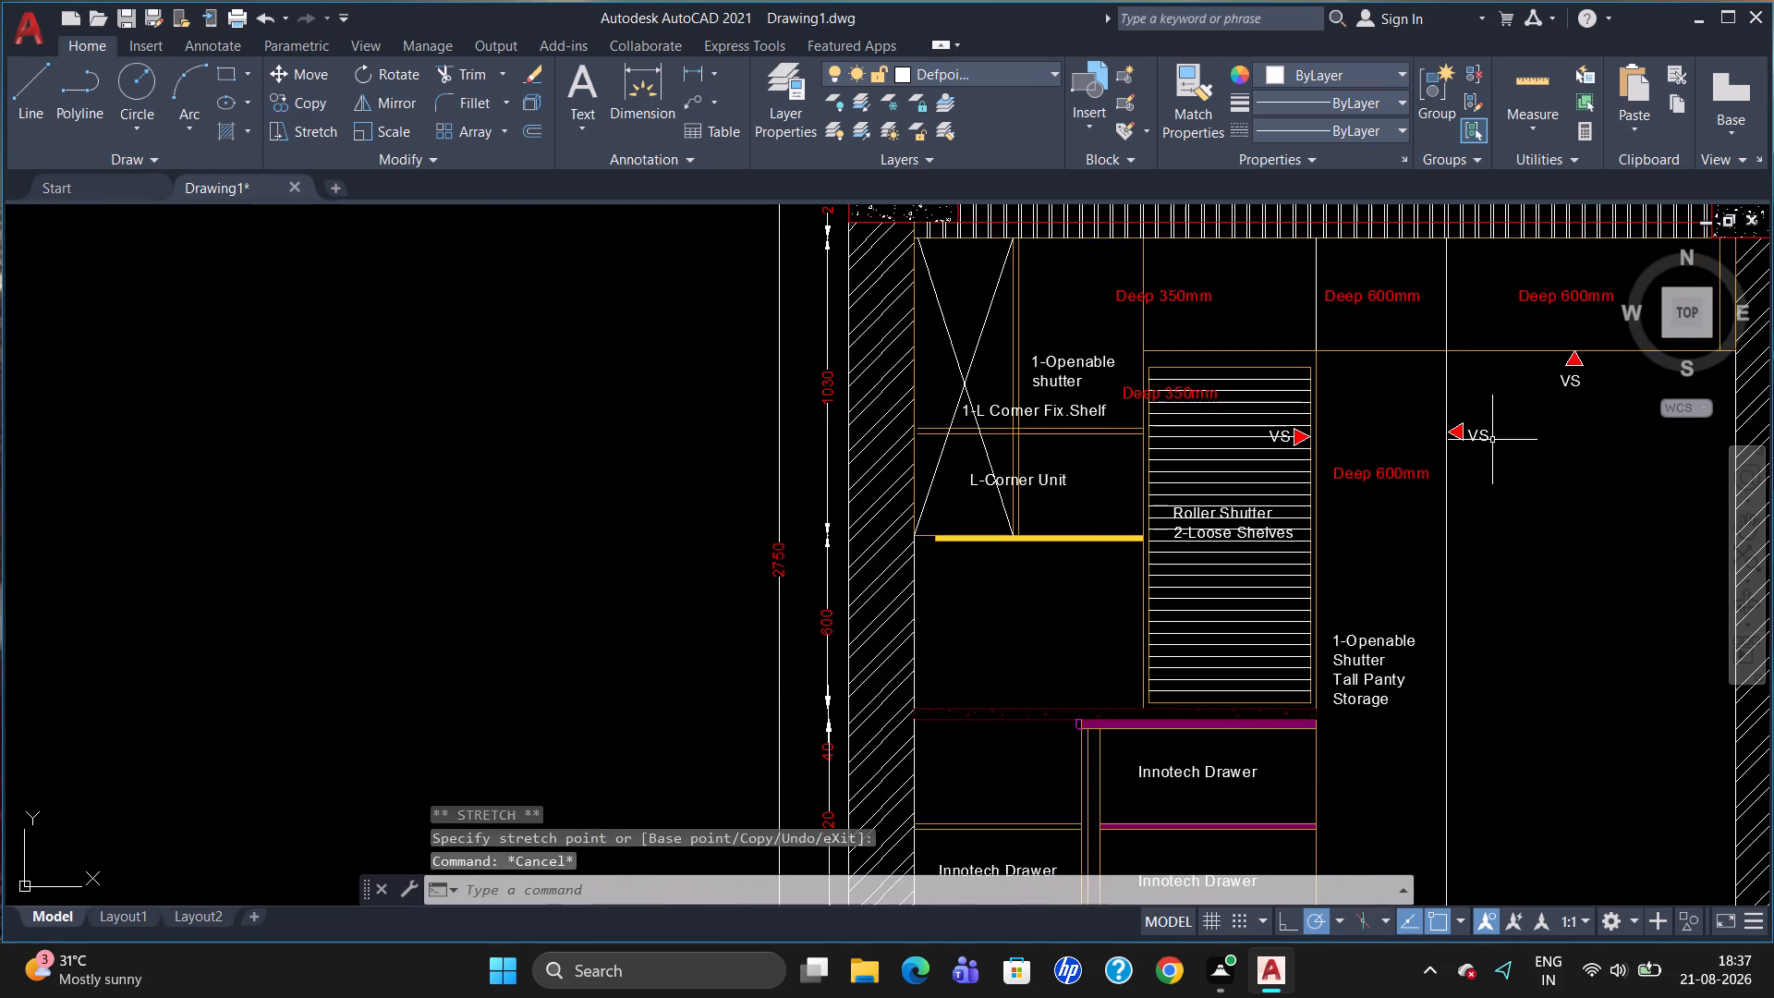
scroll(1520, 530, up, 3)
scroll(1442, 416, down, 3)
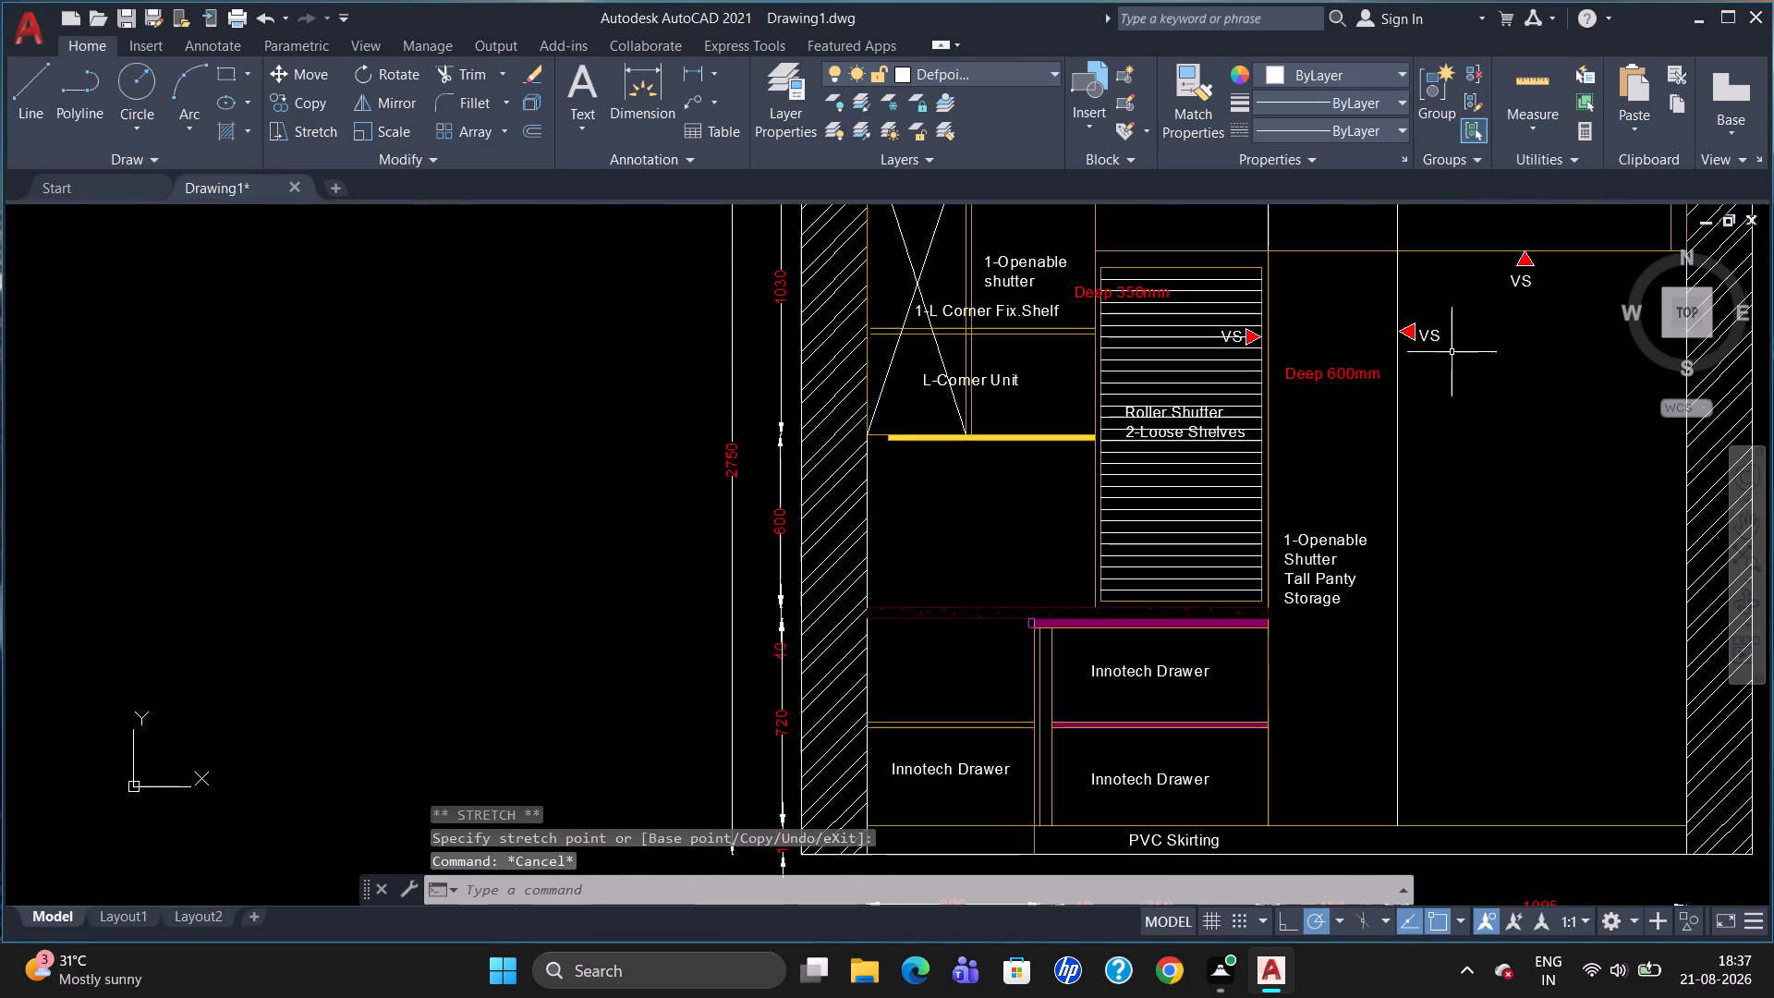
click(1515, 281)
click(1513, 274)
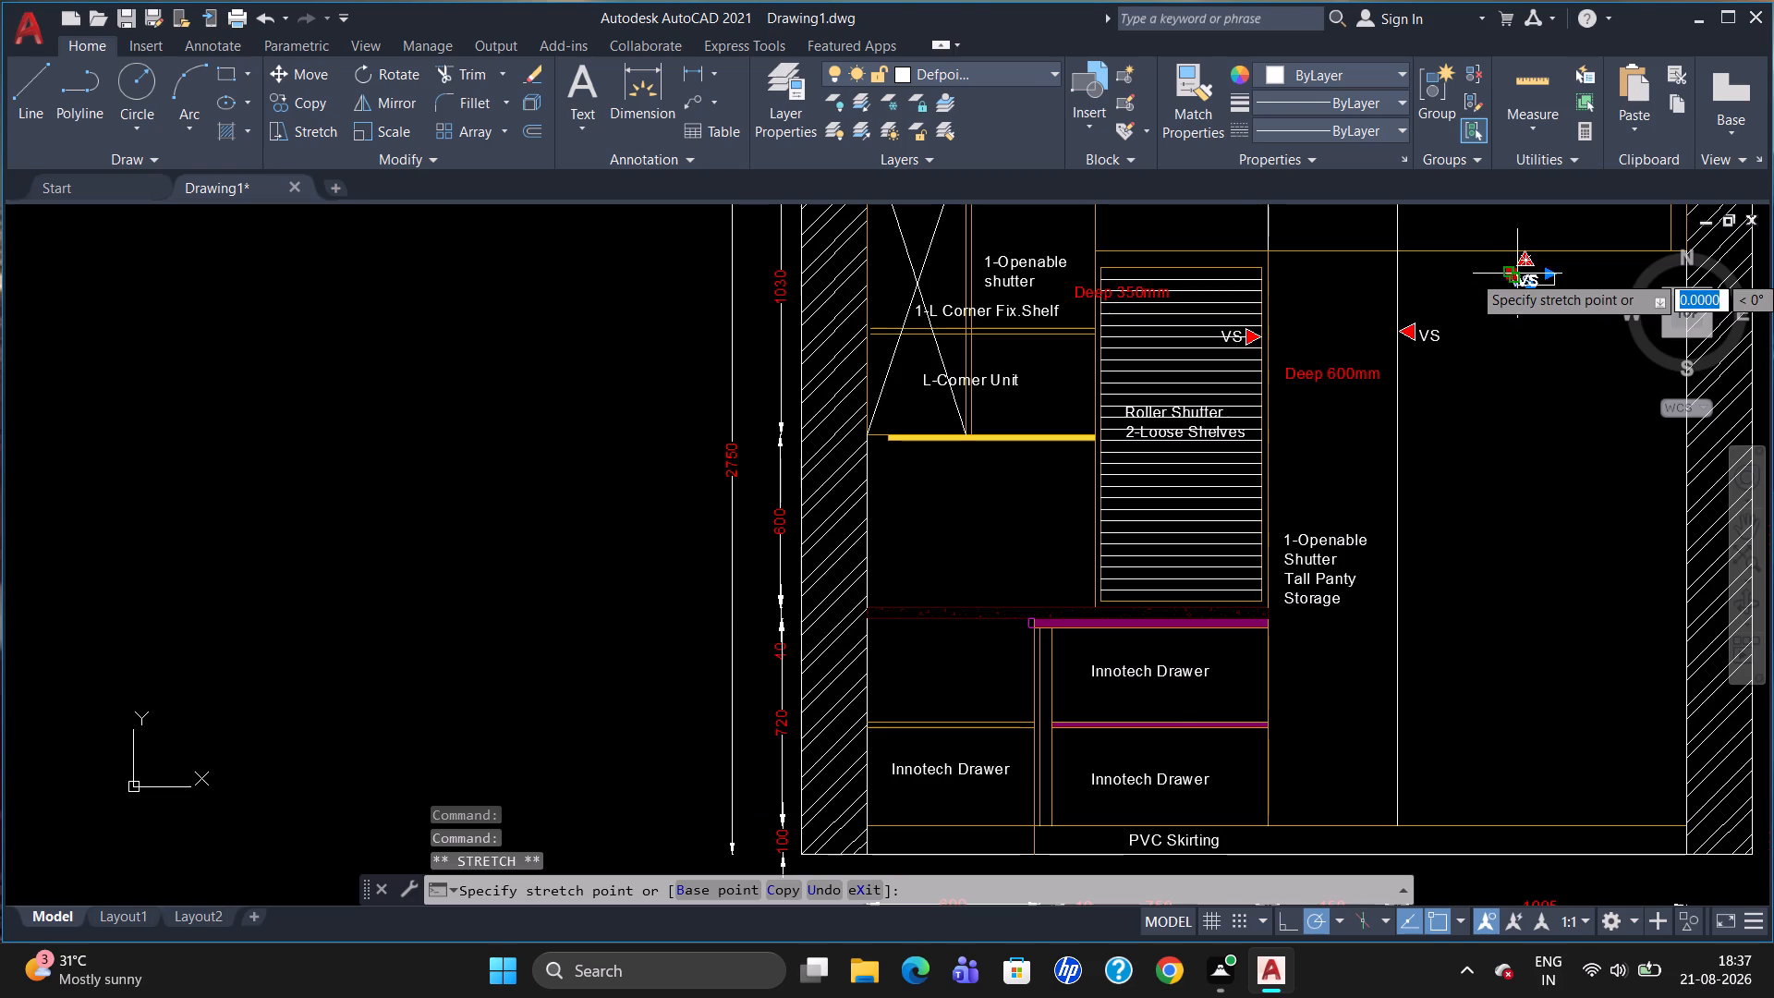
scroll(1520, 281, up, 2)
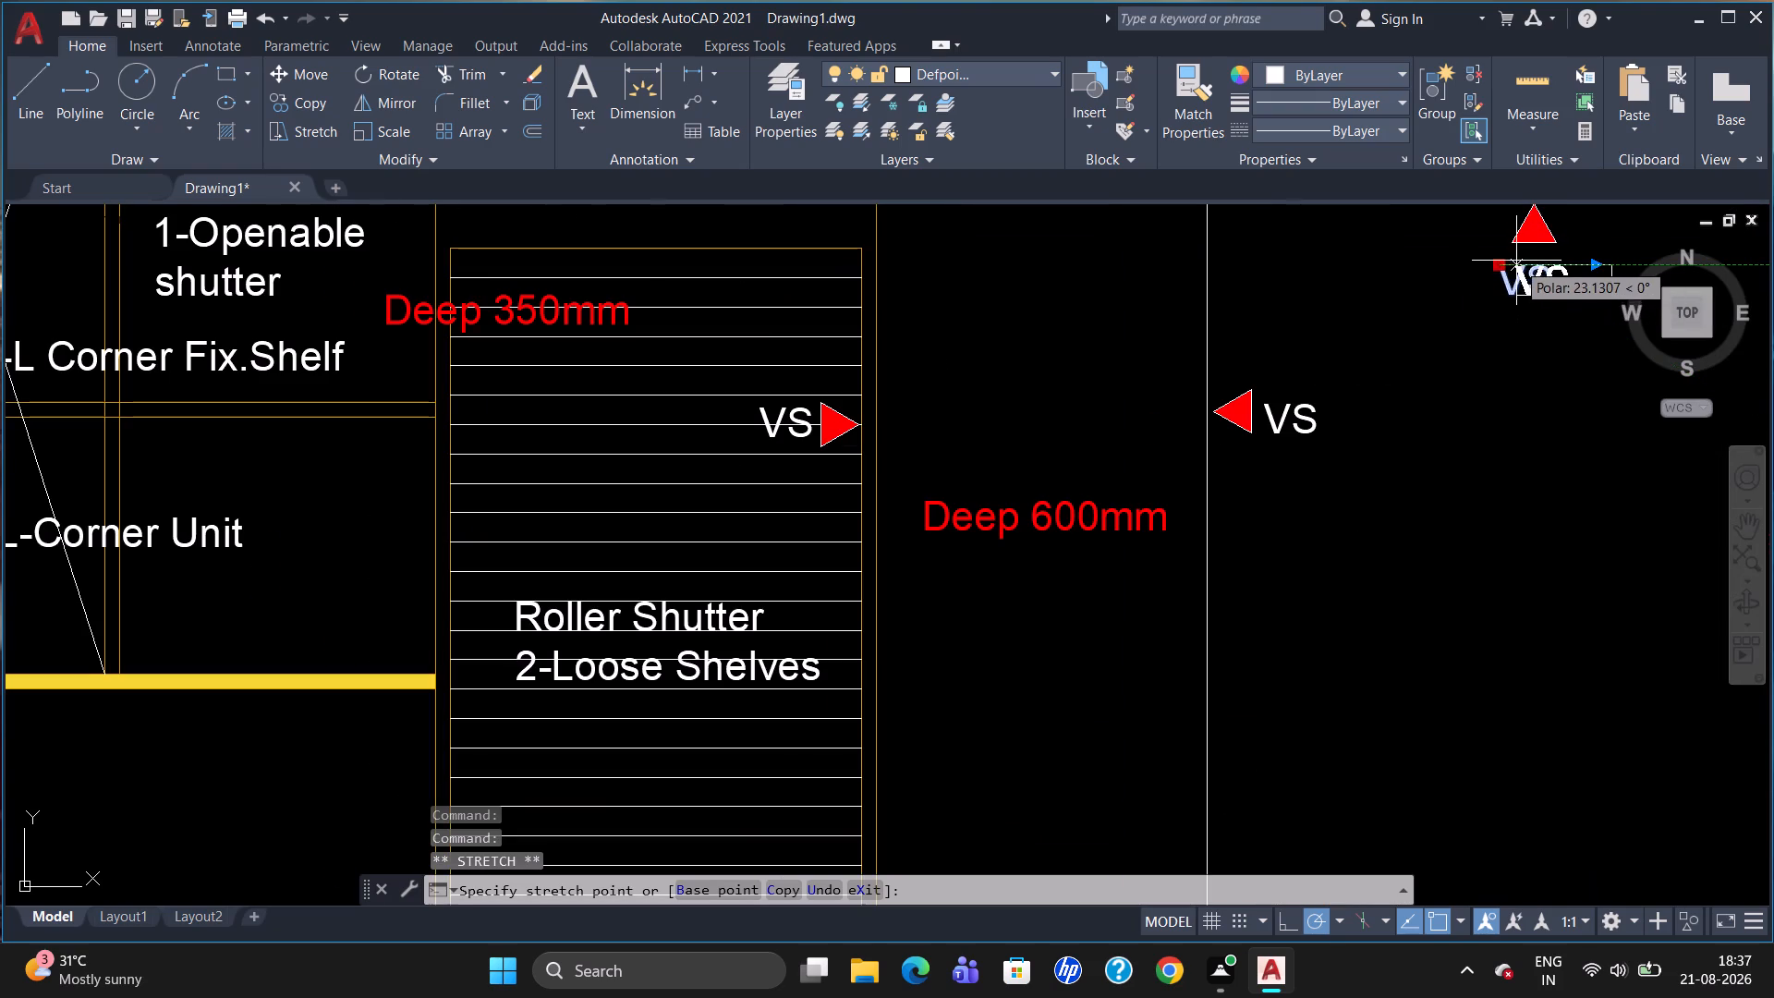
click(1516, 256)
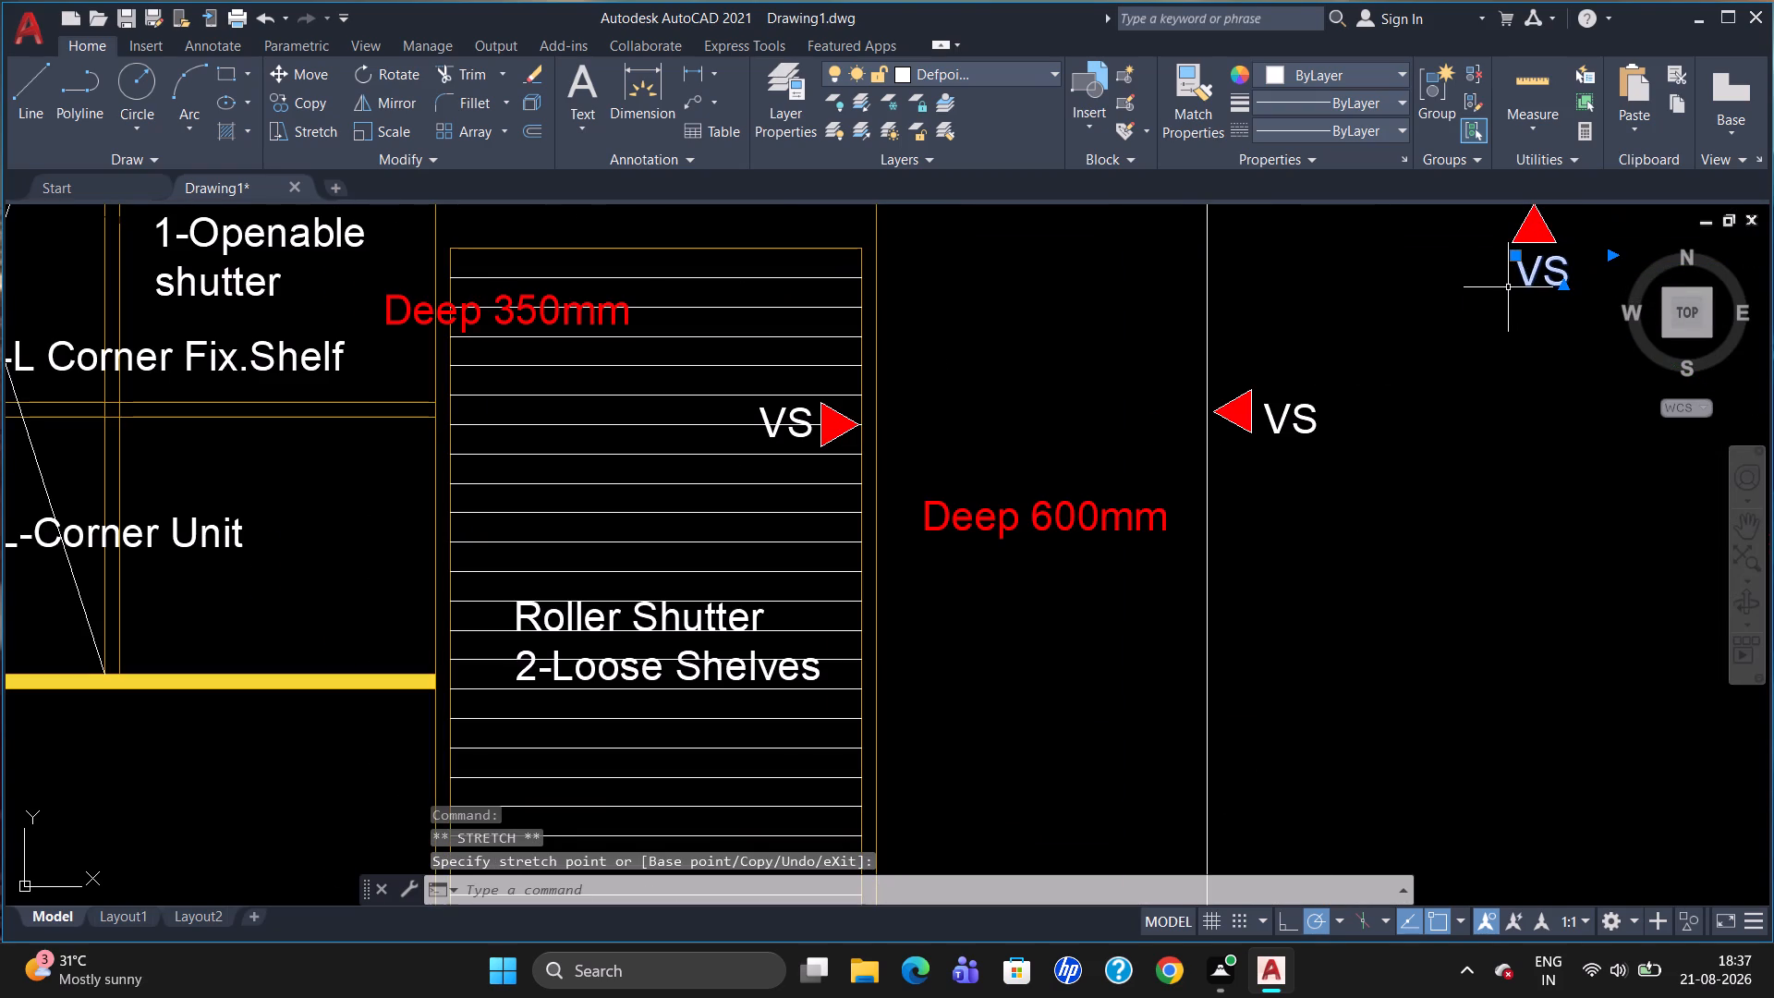
key(Escape)
key(Escape)
Override the overall width dimension text below the elevation with 2845.
scroll(1462, 374, down, 2)
scroll(1537, 640, down, 3)
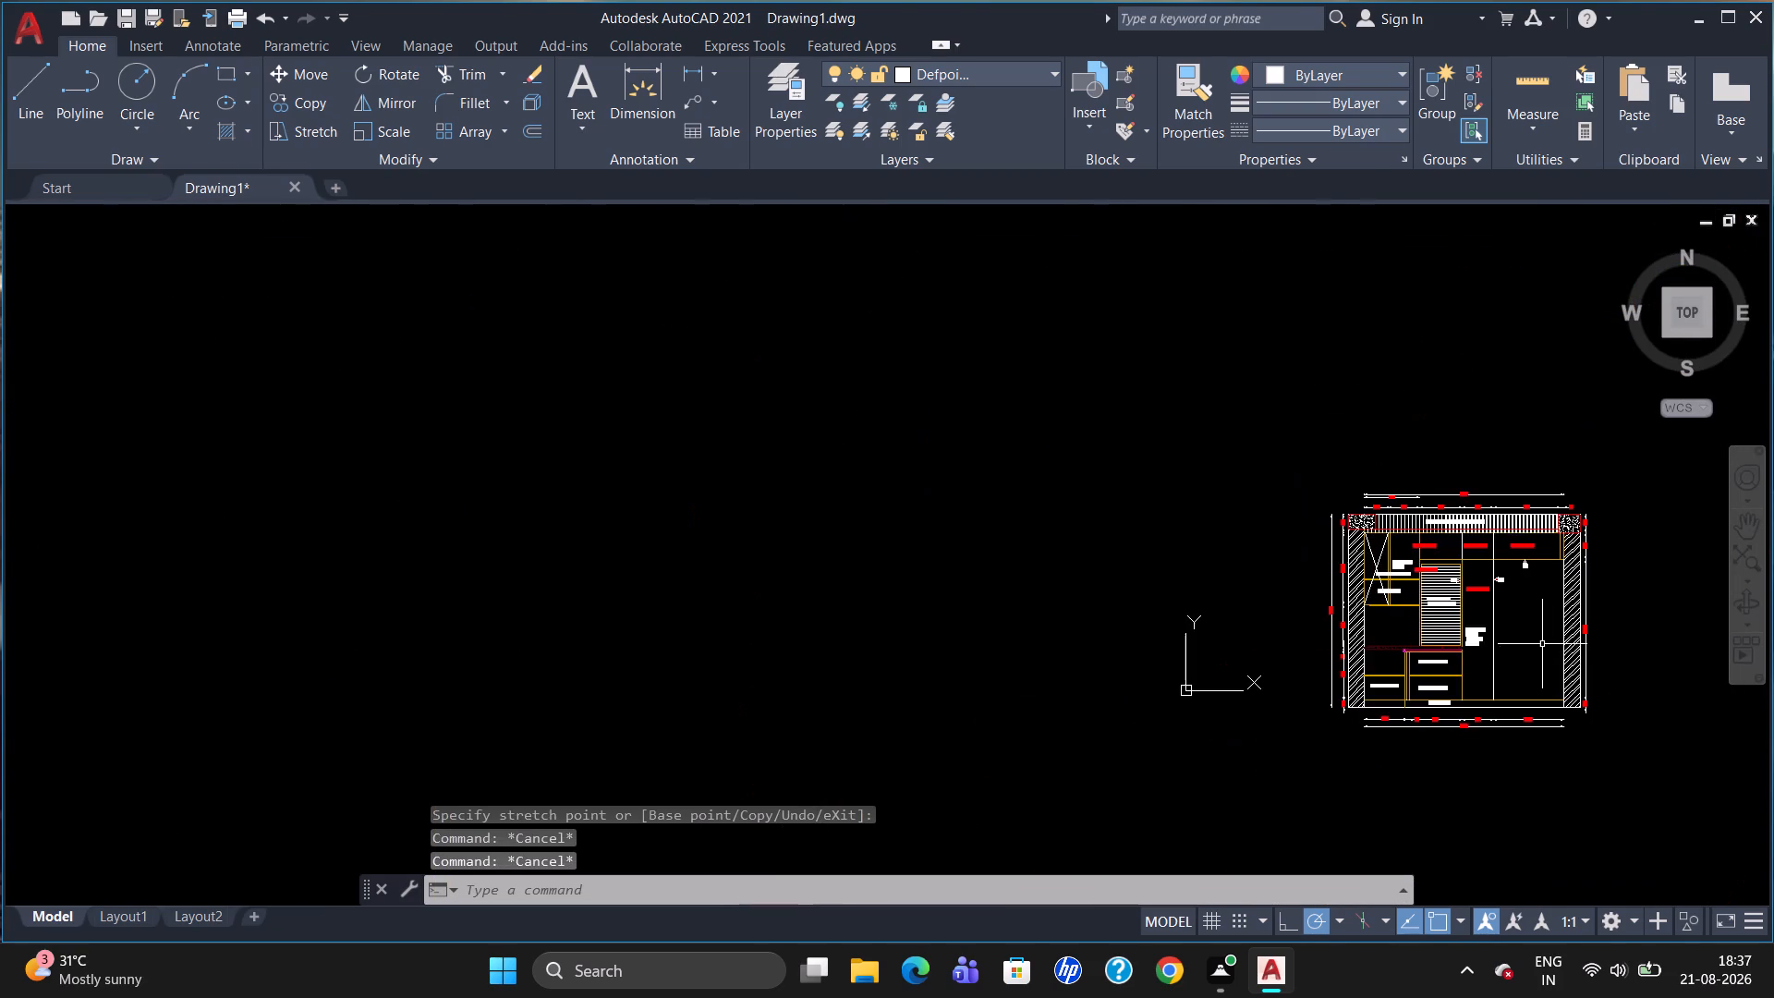
scroll(1574, 871, up, 2)
scroll(1466, 784, down, 1)
scroll(1561, 685, up, 1)
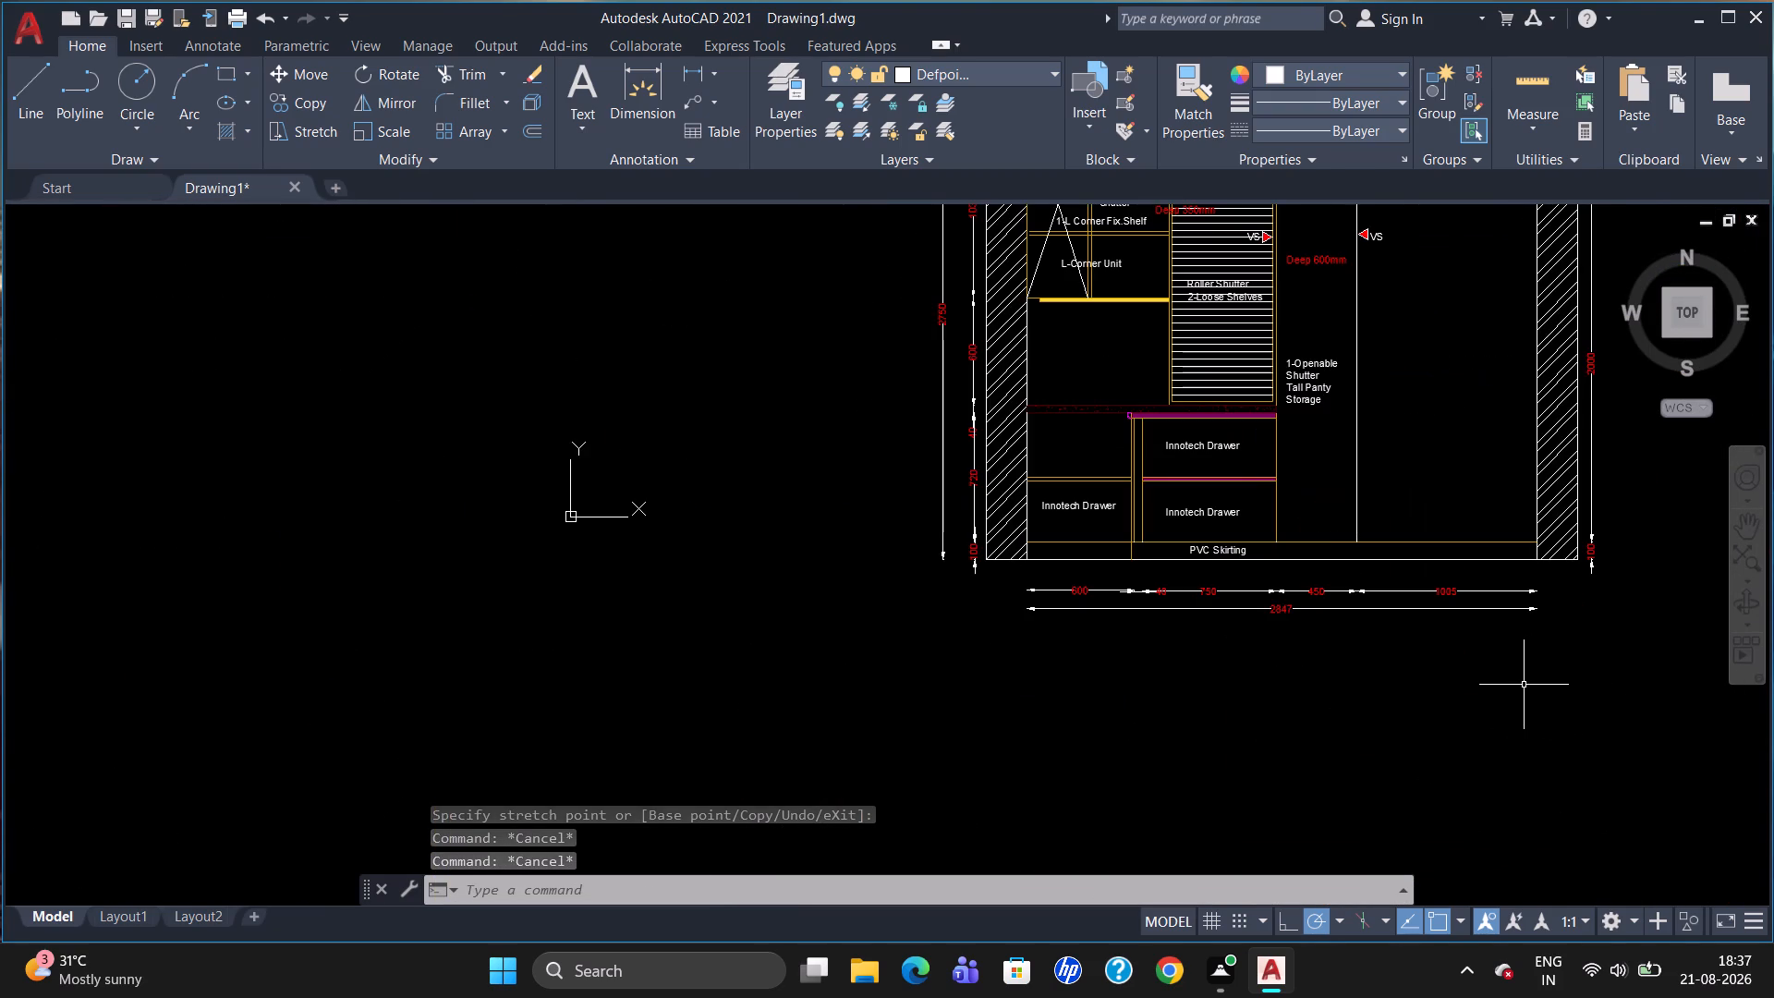
scroll(1483, 692, up, 1)
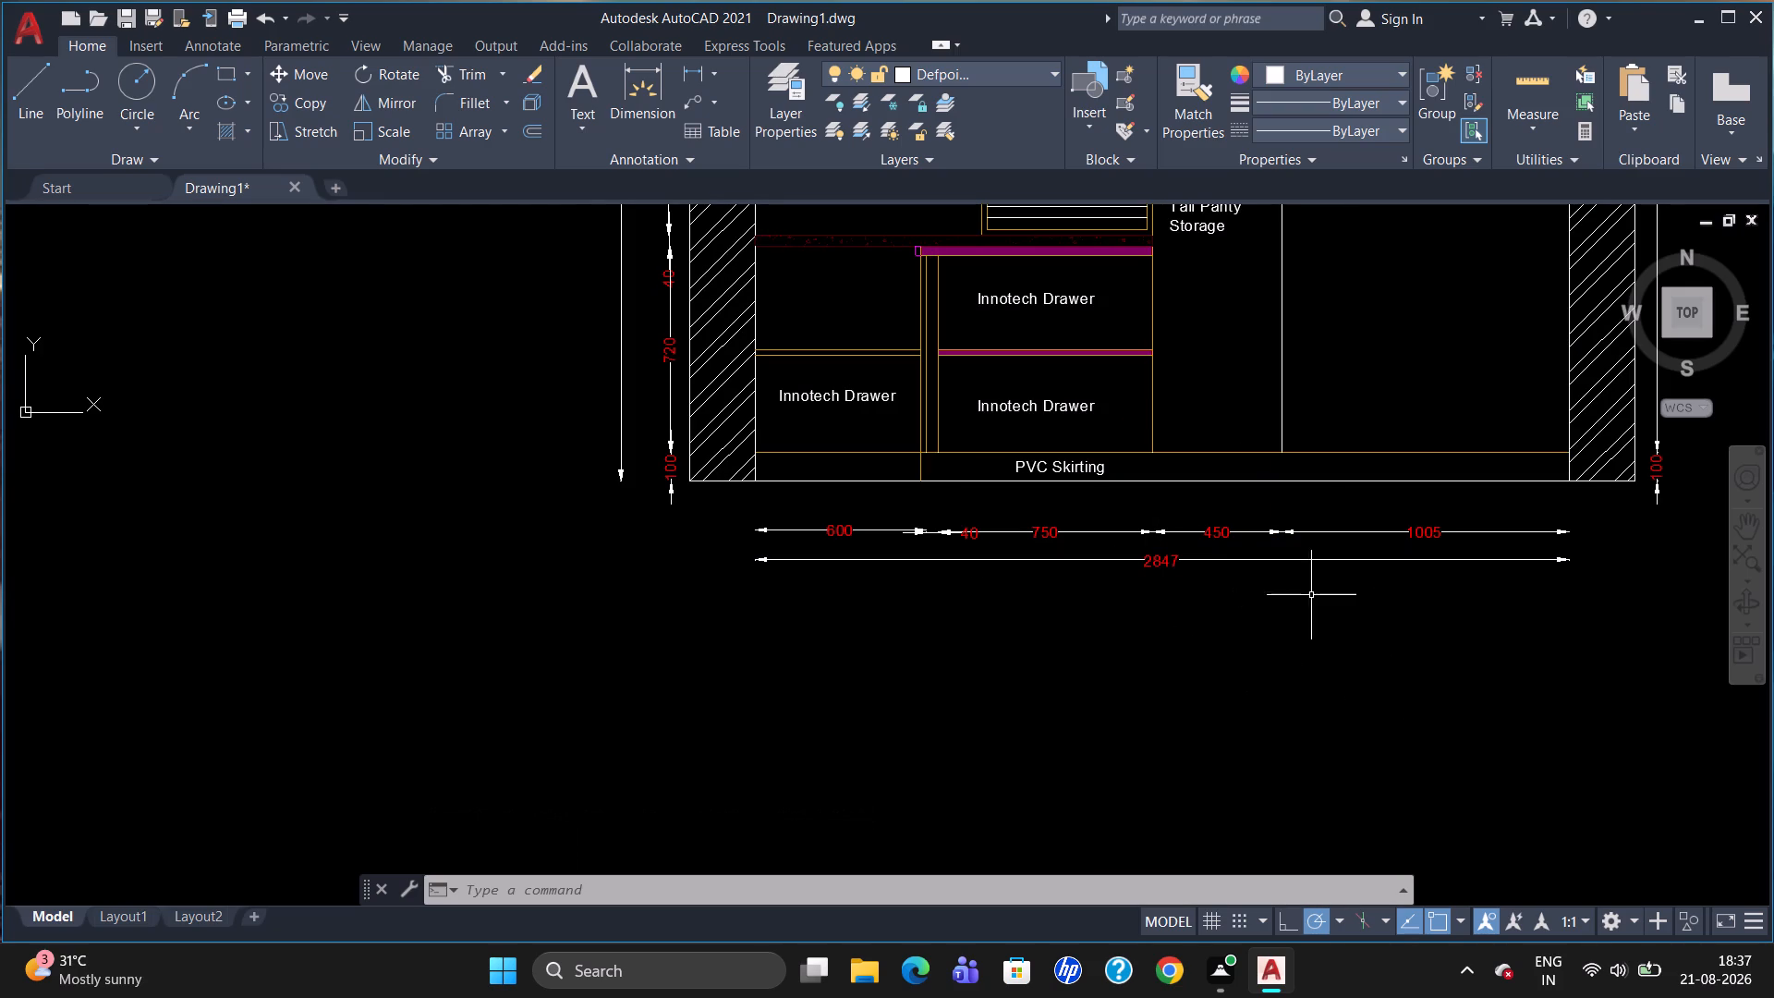
double_click(1160, 561)
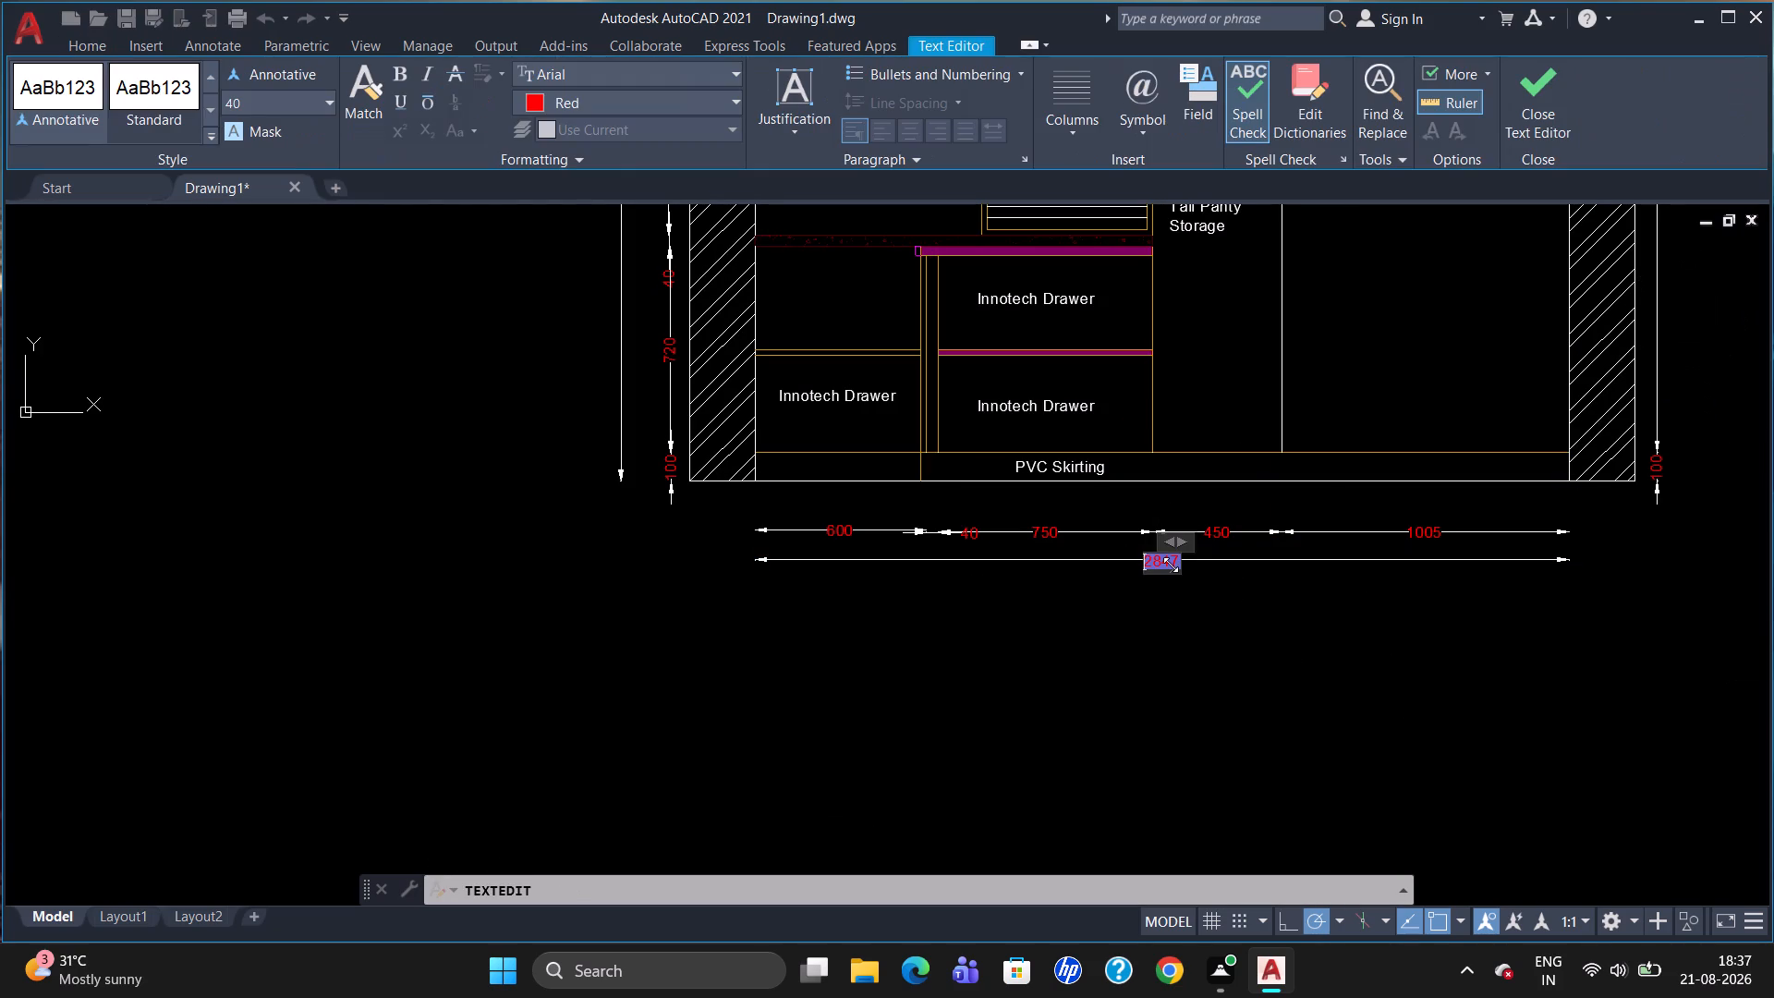
key(Right)
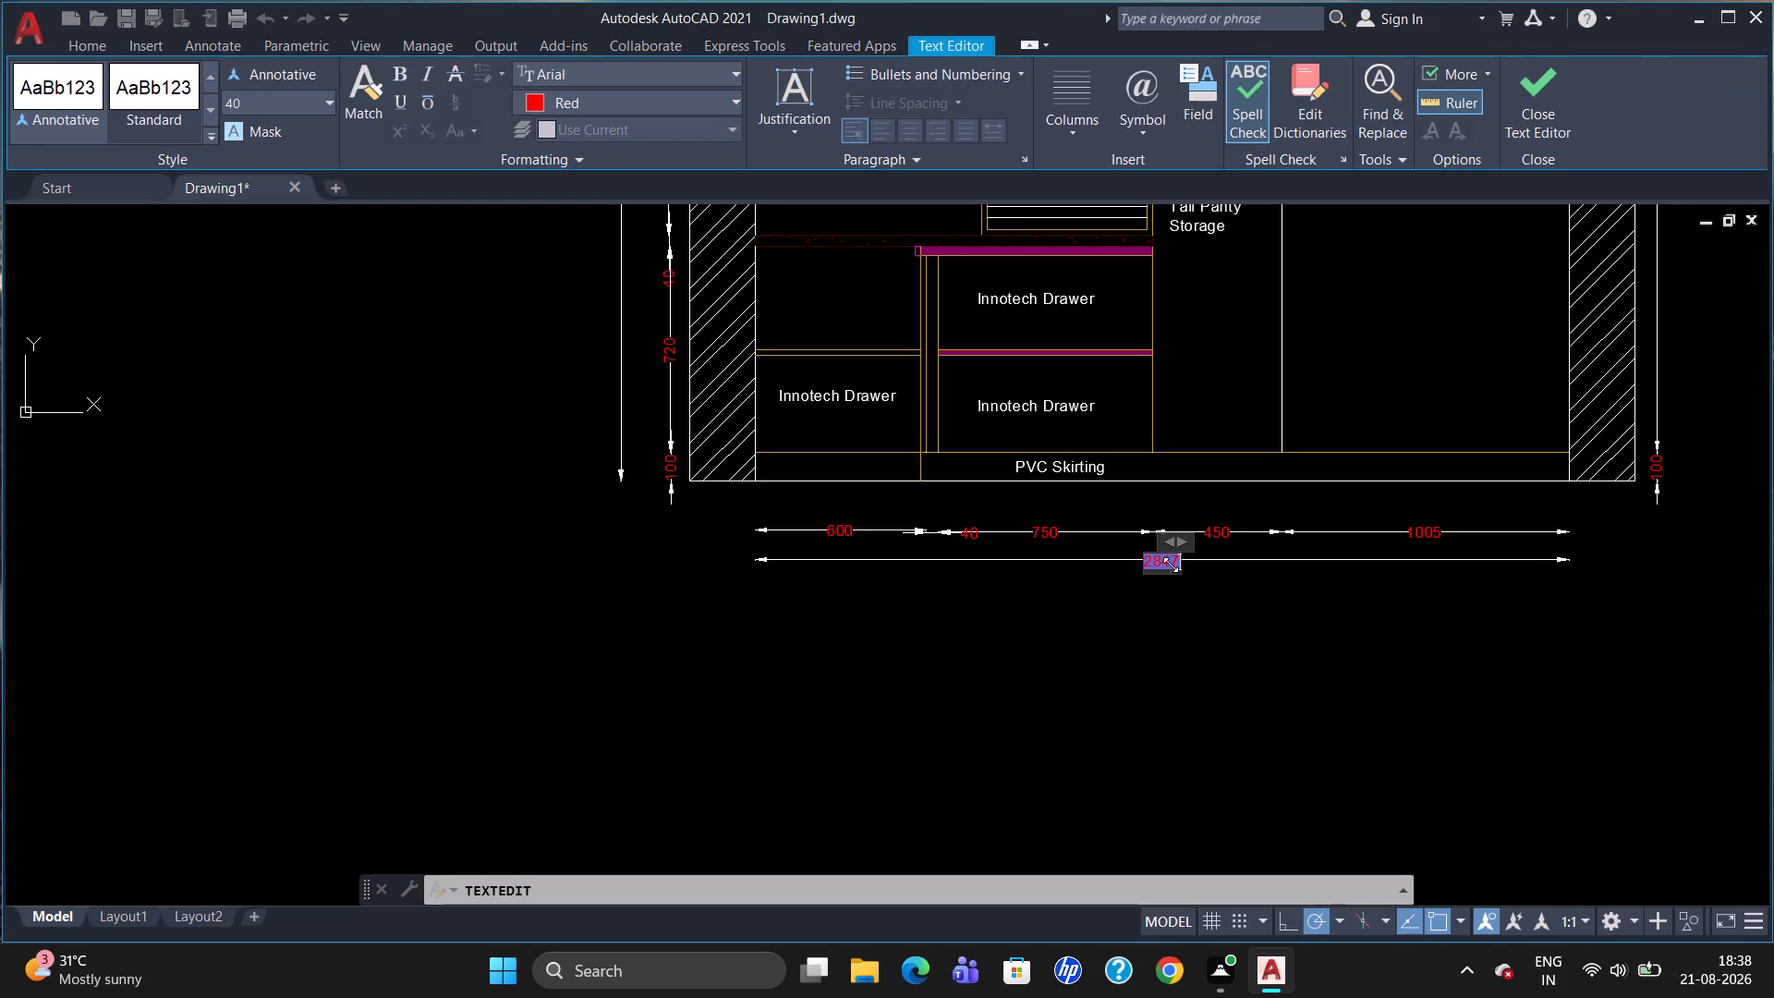
key(BackSpace)
text(2845)
click(1168, 618)
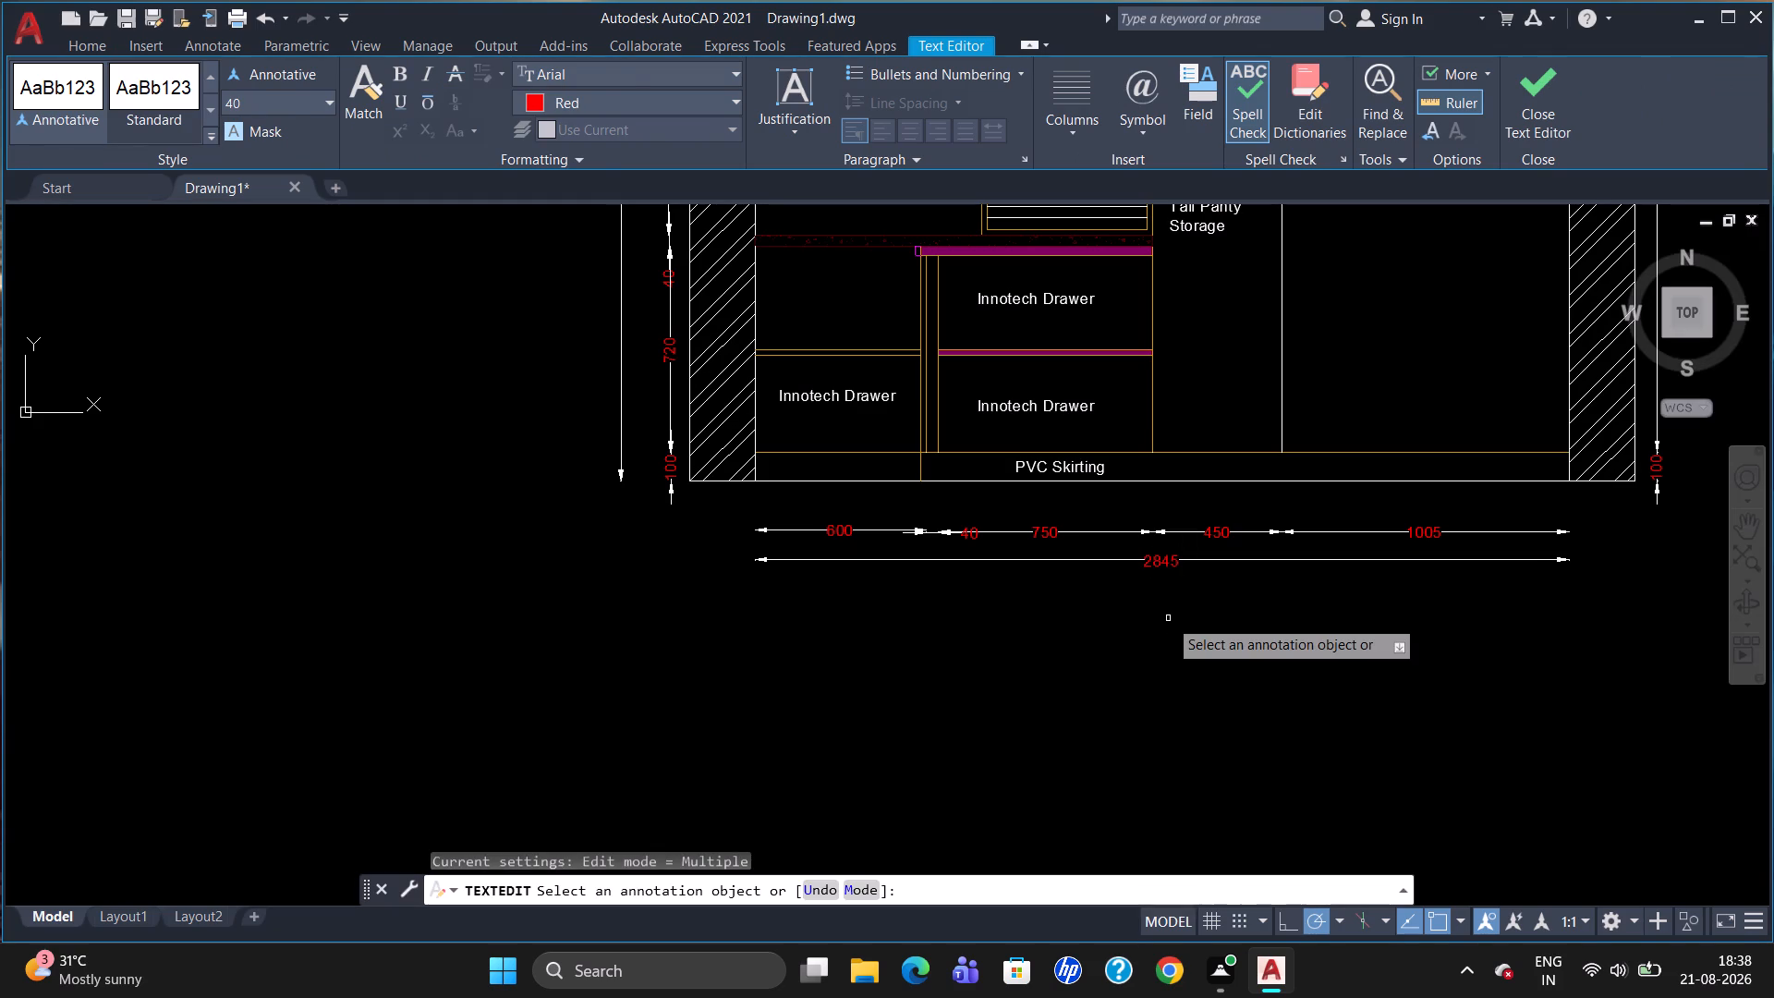
key(t)
key(Return)
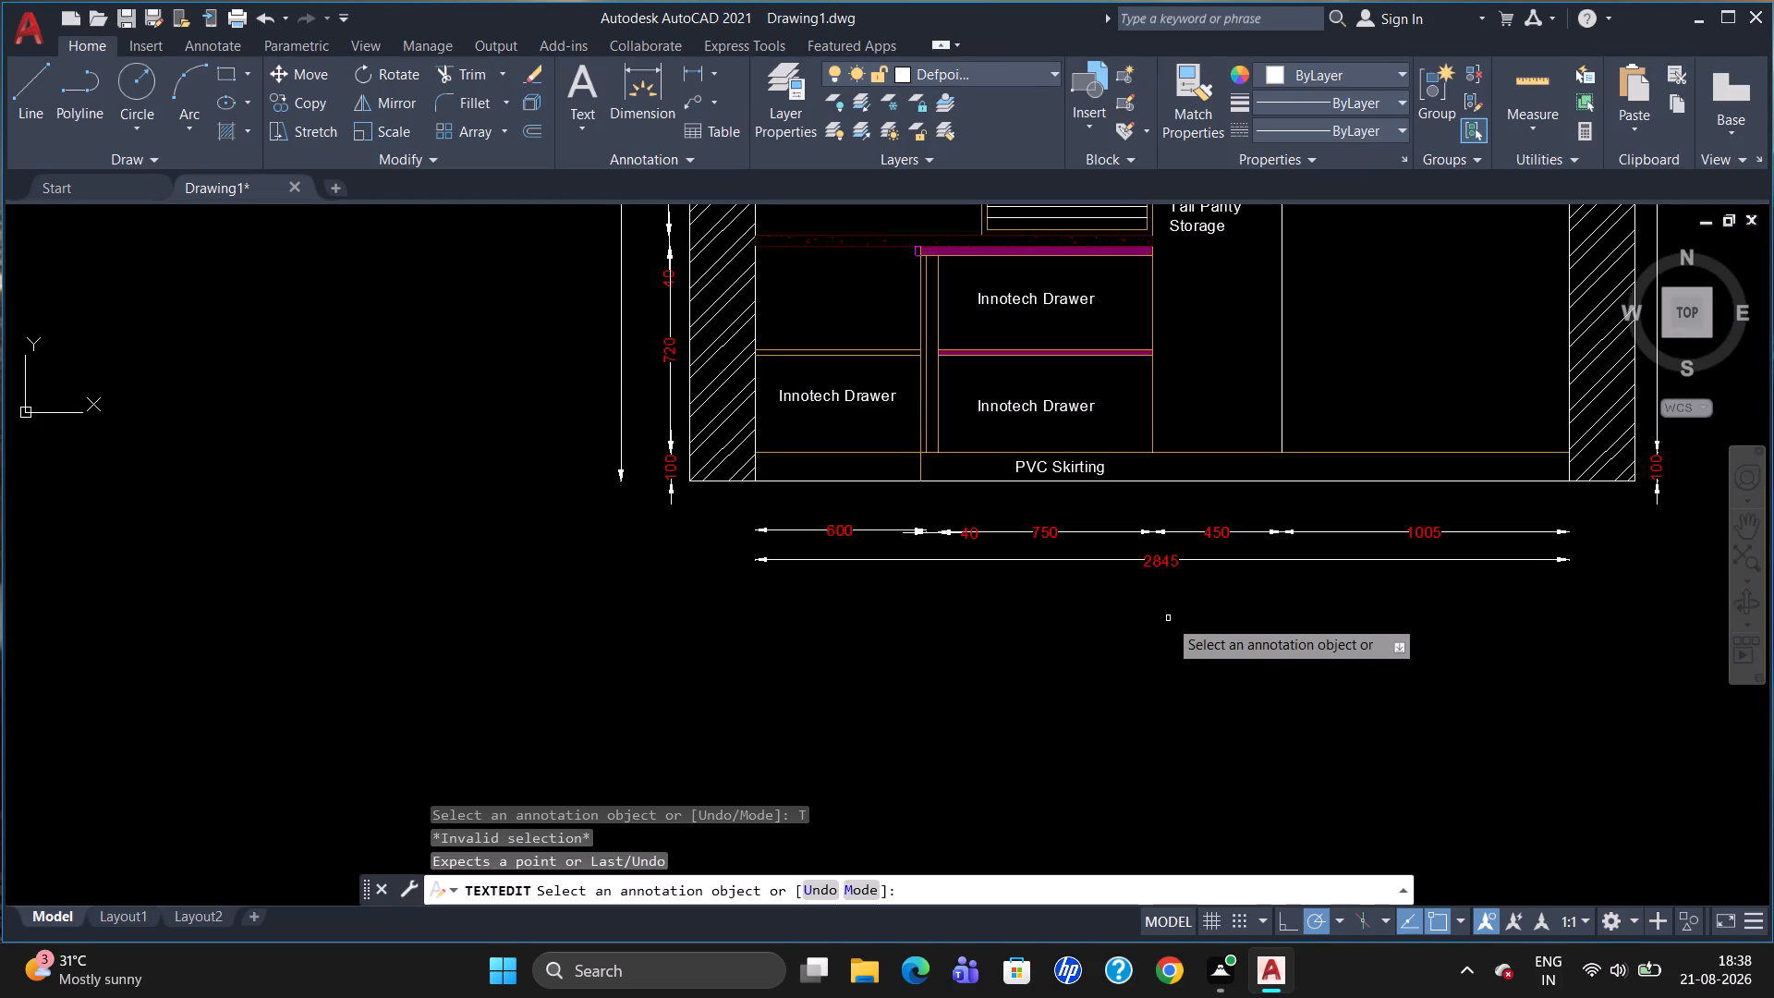
key(Escape)
Add the red multiline text title "Kitchen Elevation At-C" with text height 50 below the overall width dimension.
key(t)
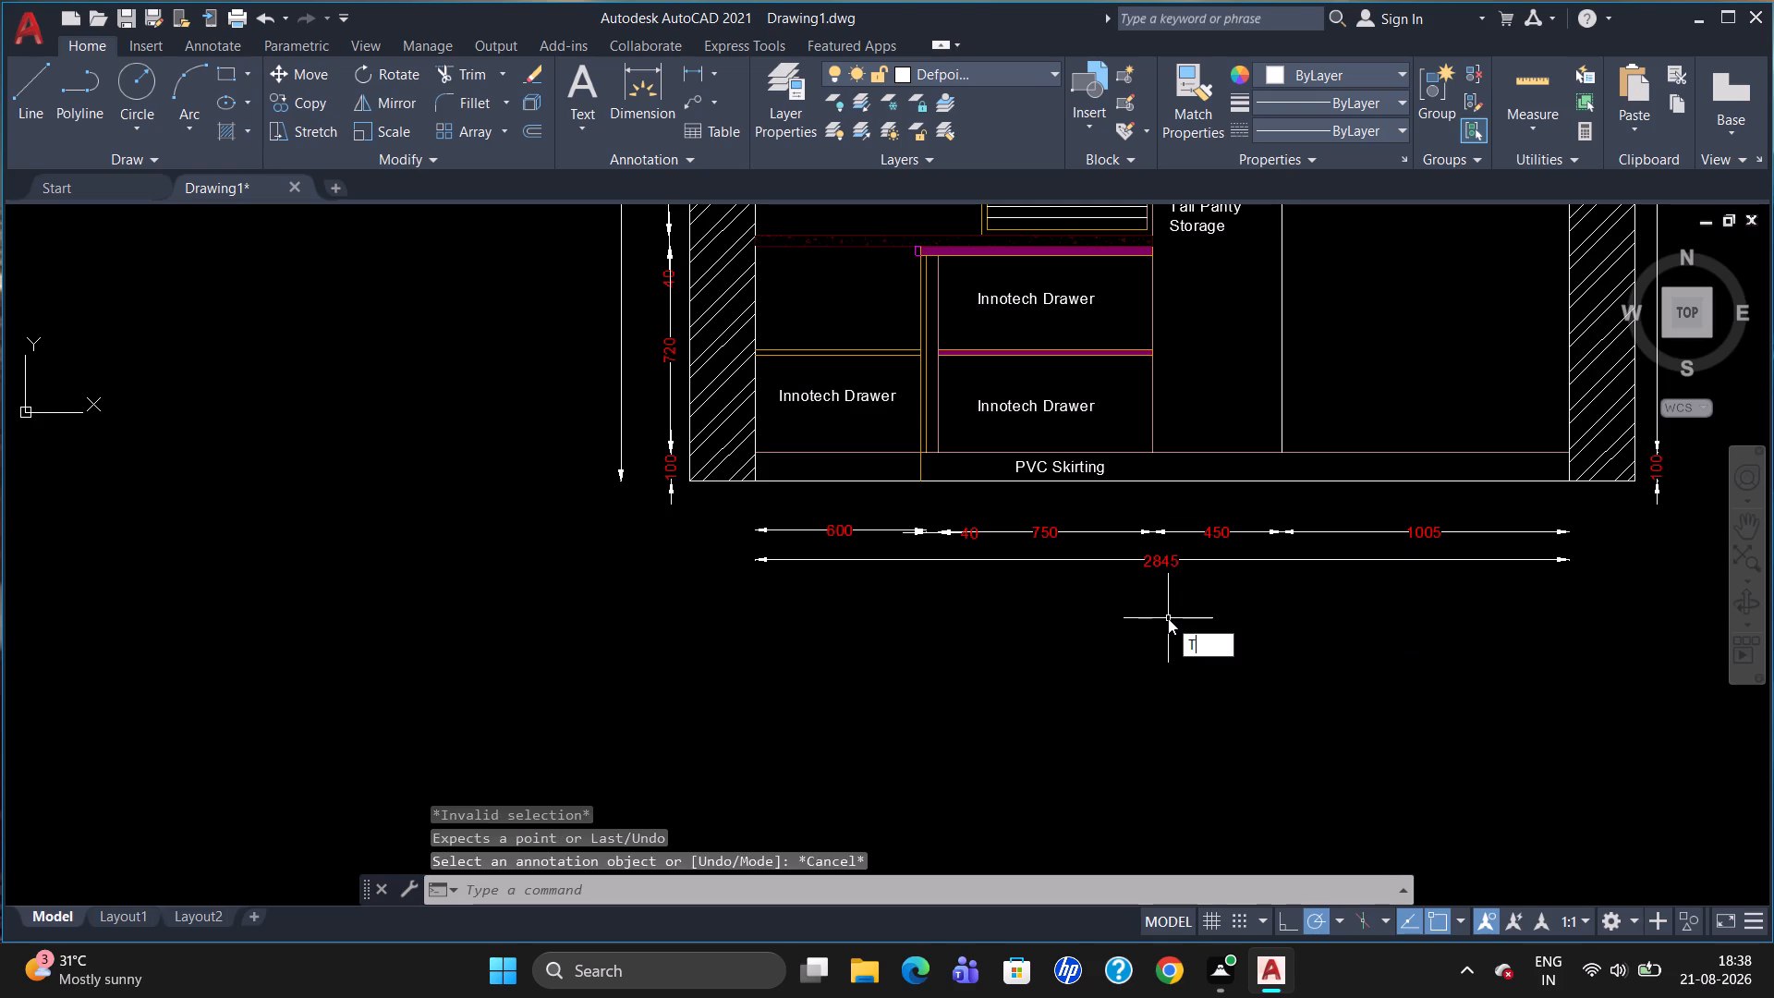
key(Return)
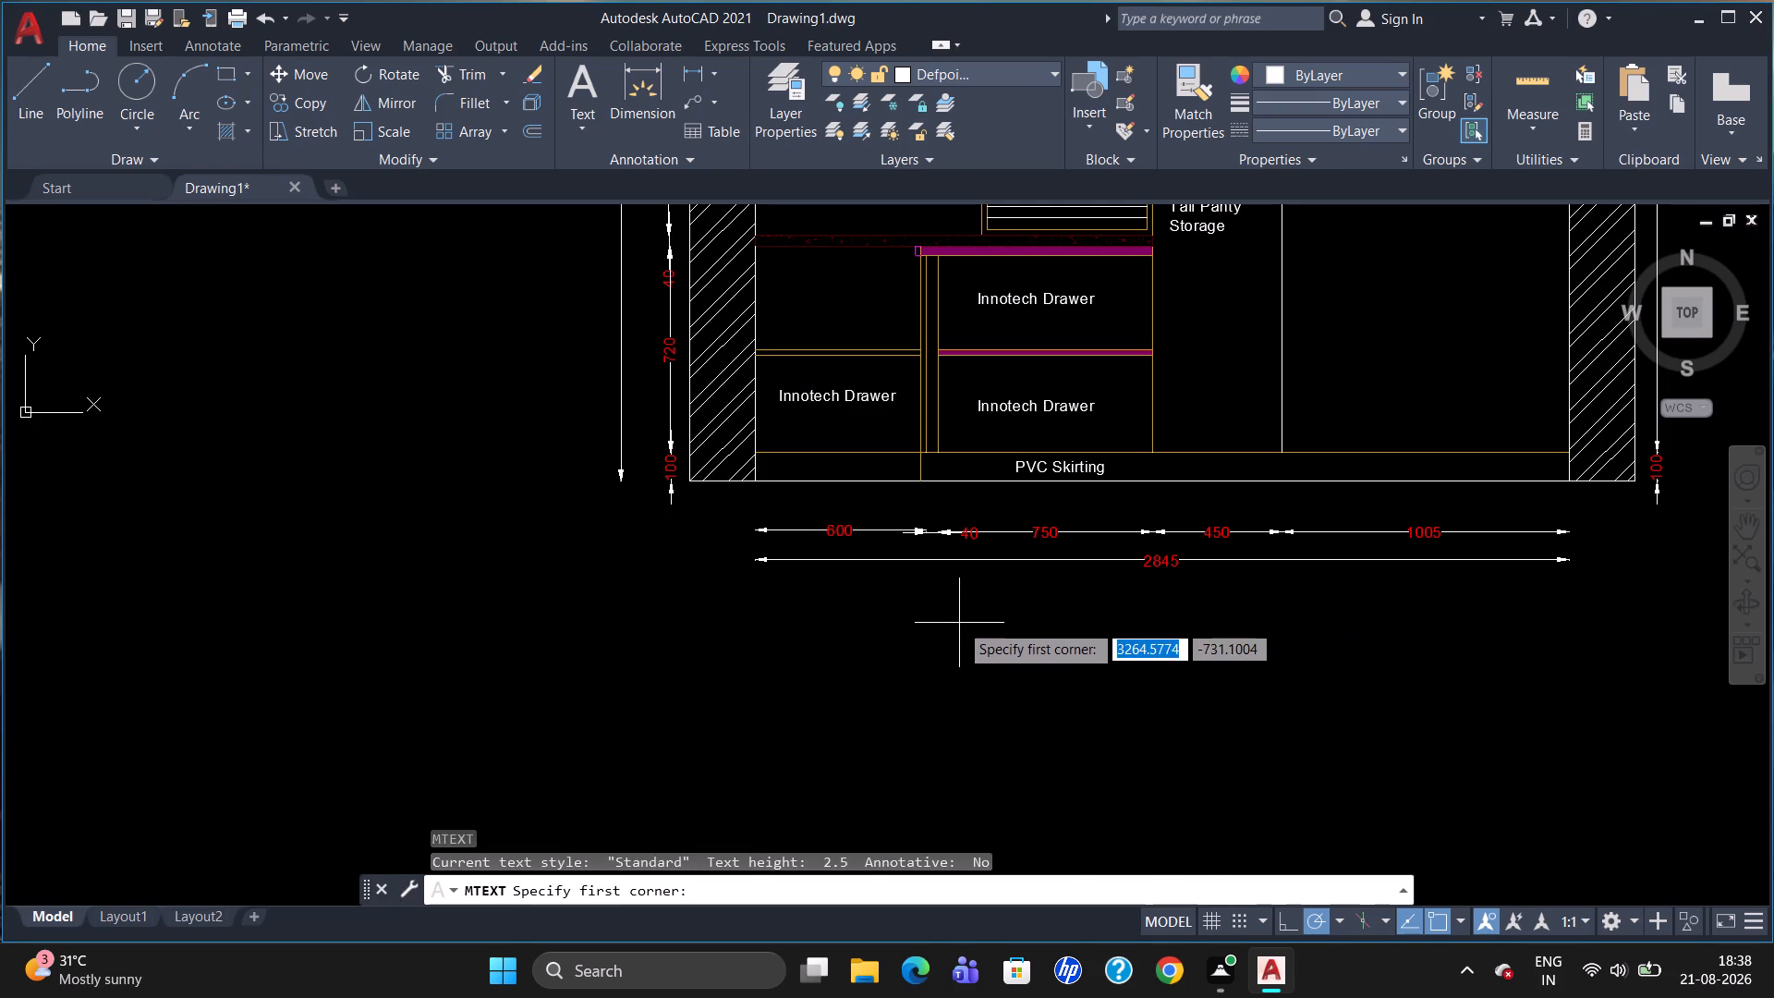
click(958, 623)
click(1478, 665)
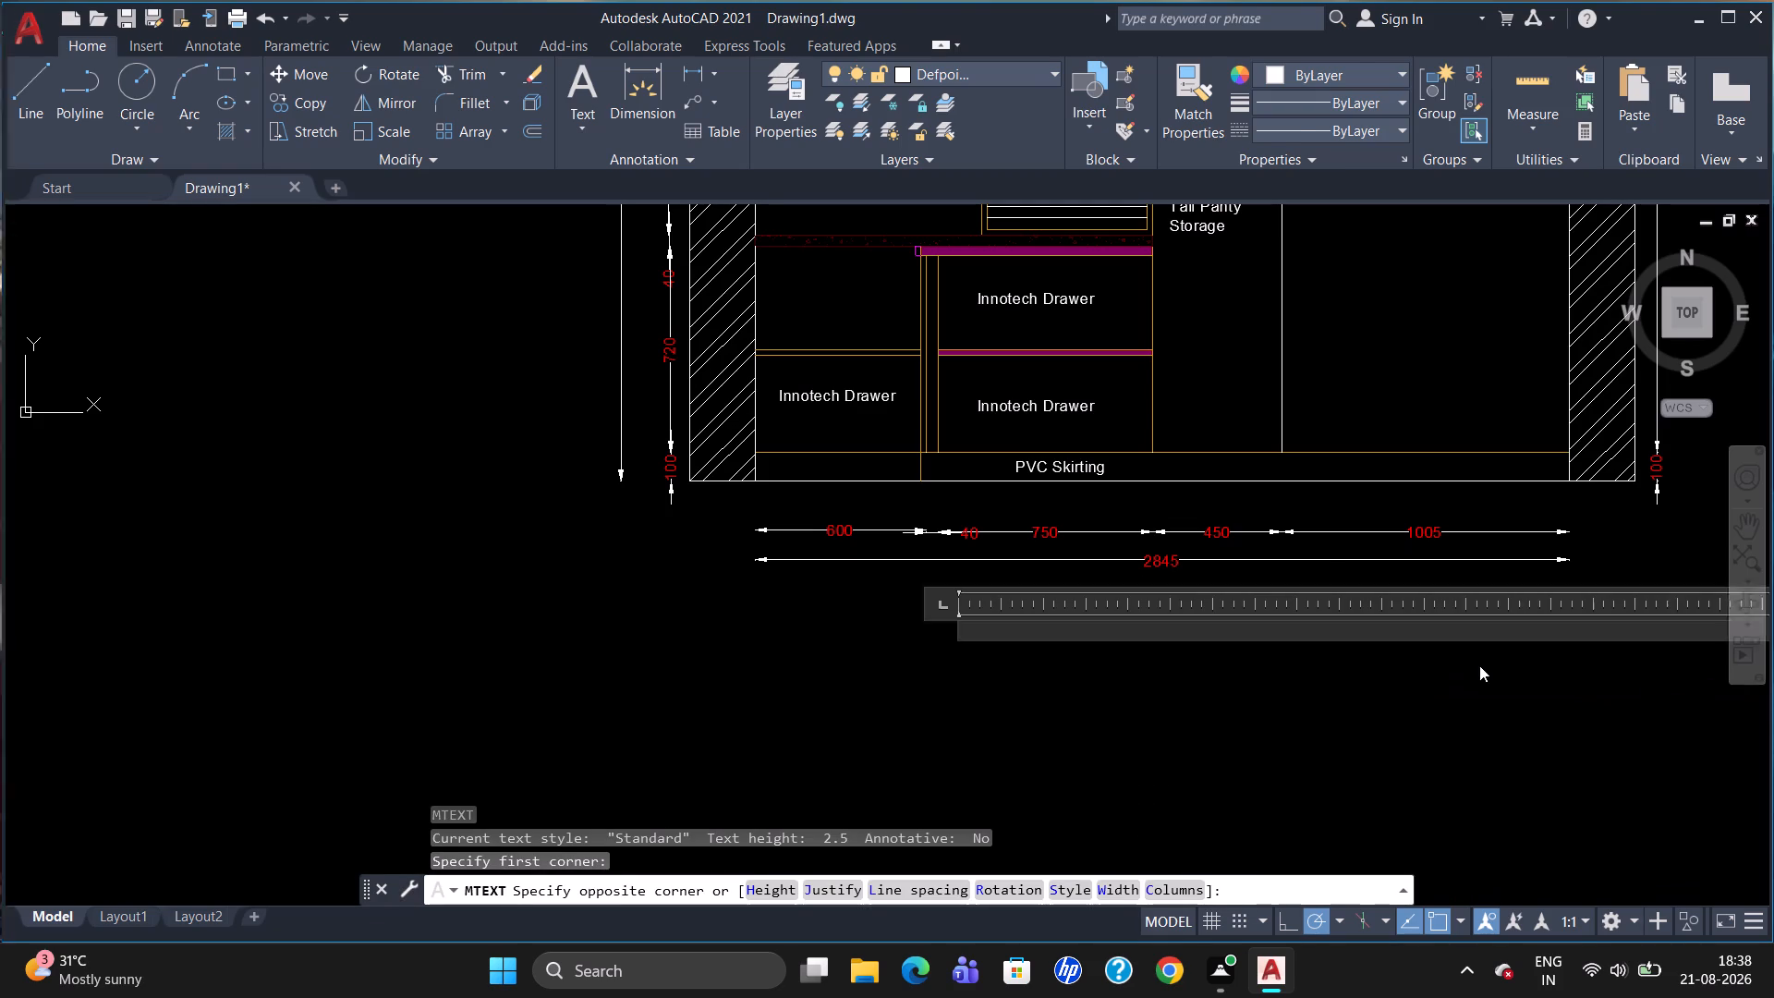
click(277, 111)
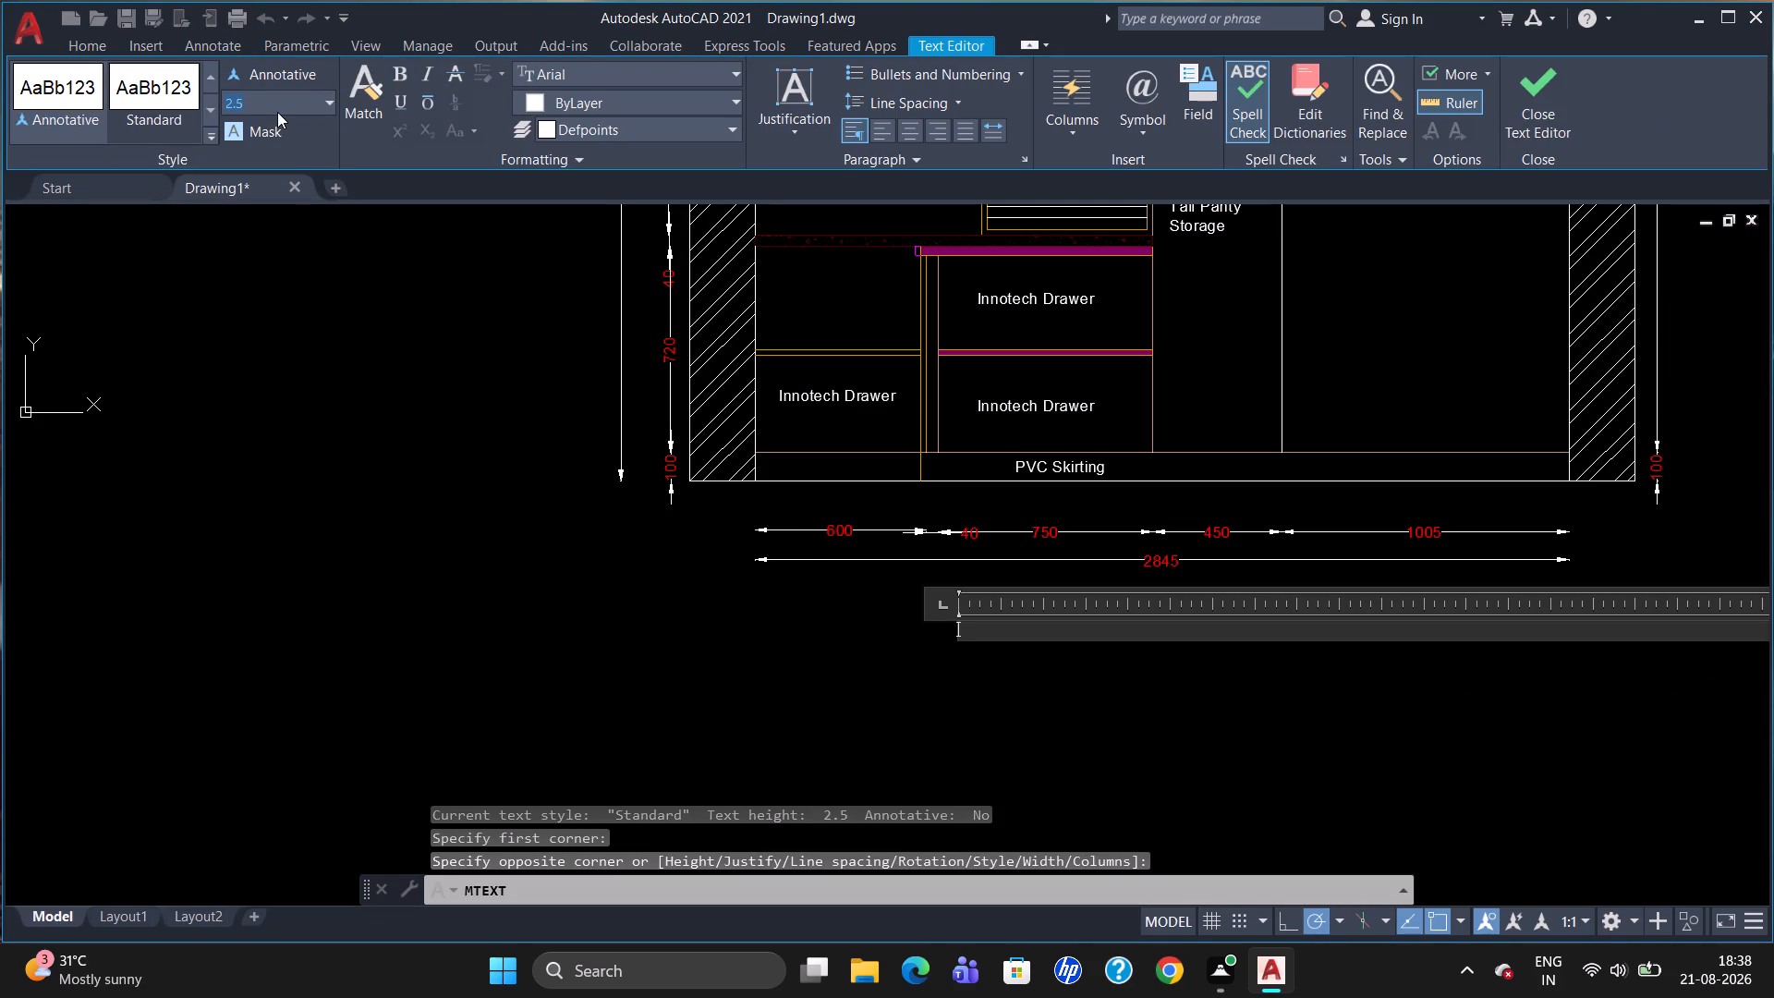
key(BackSpace)
text(59)
key(BackSpace)
key(0)
key(Return)
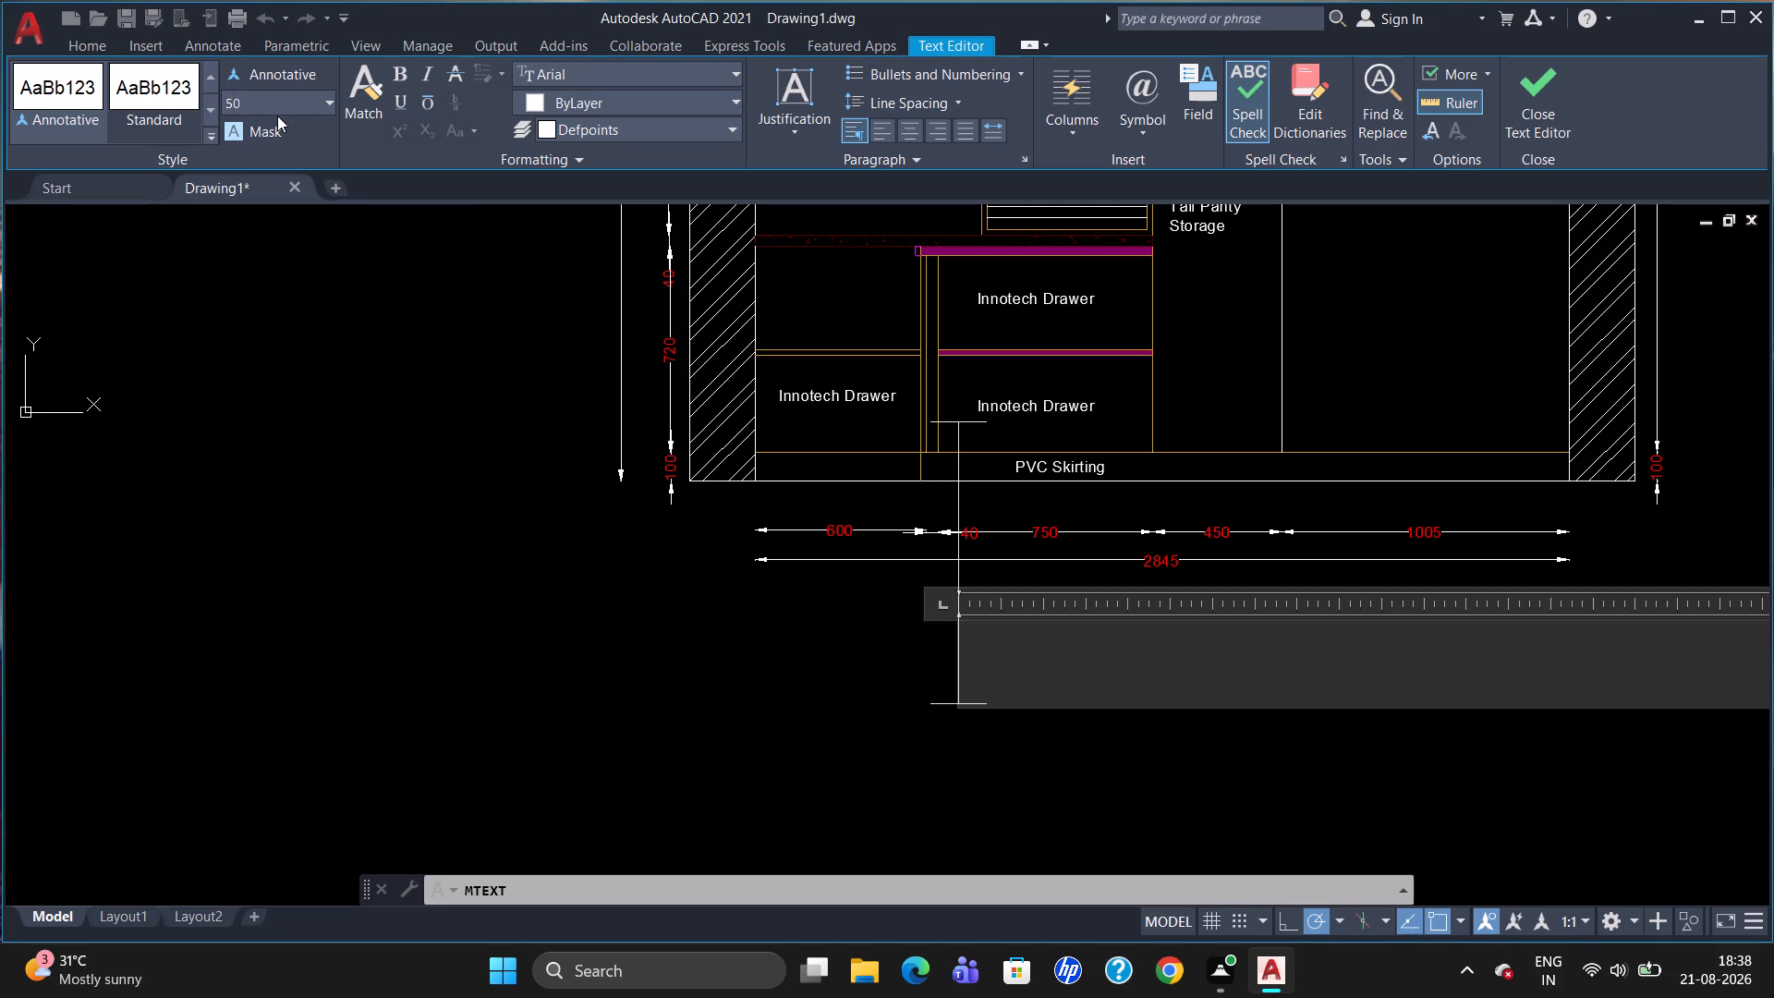
click(685, 93)
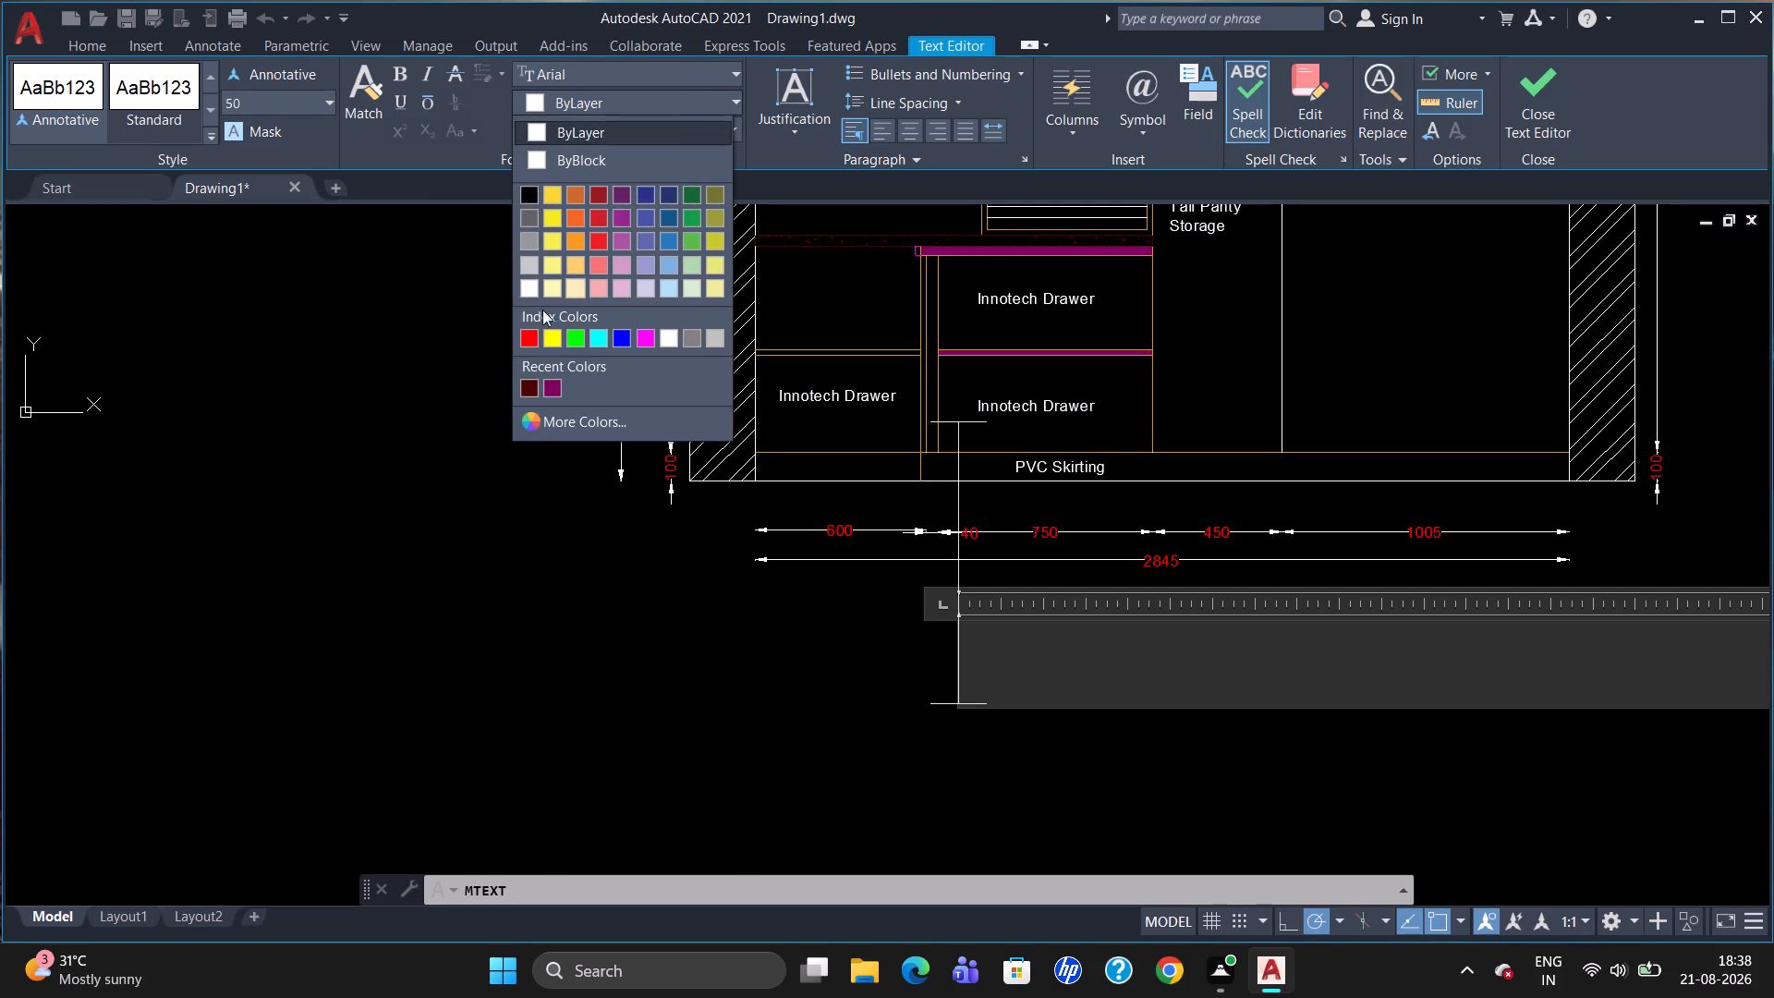
click(527, 345)
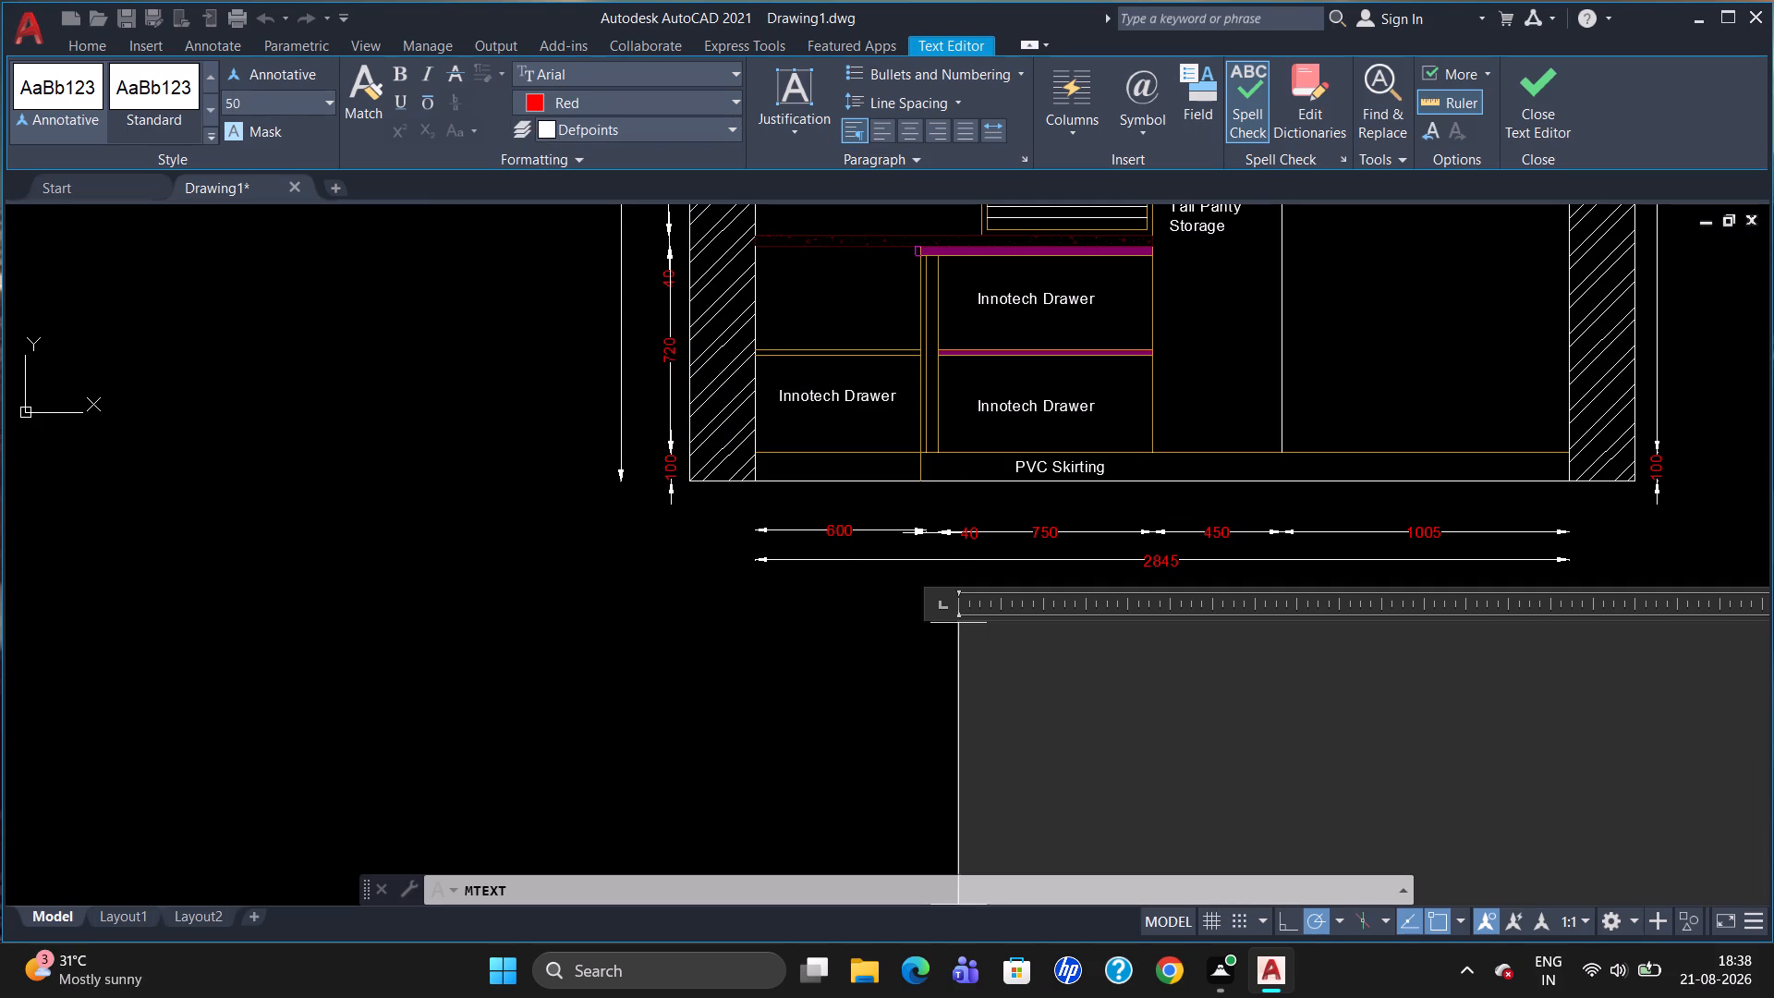
key(k)
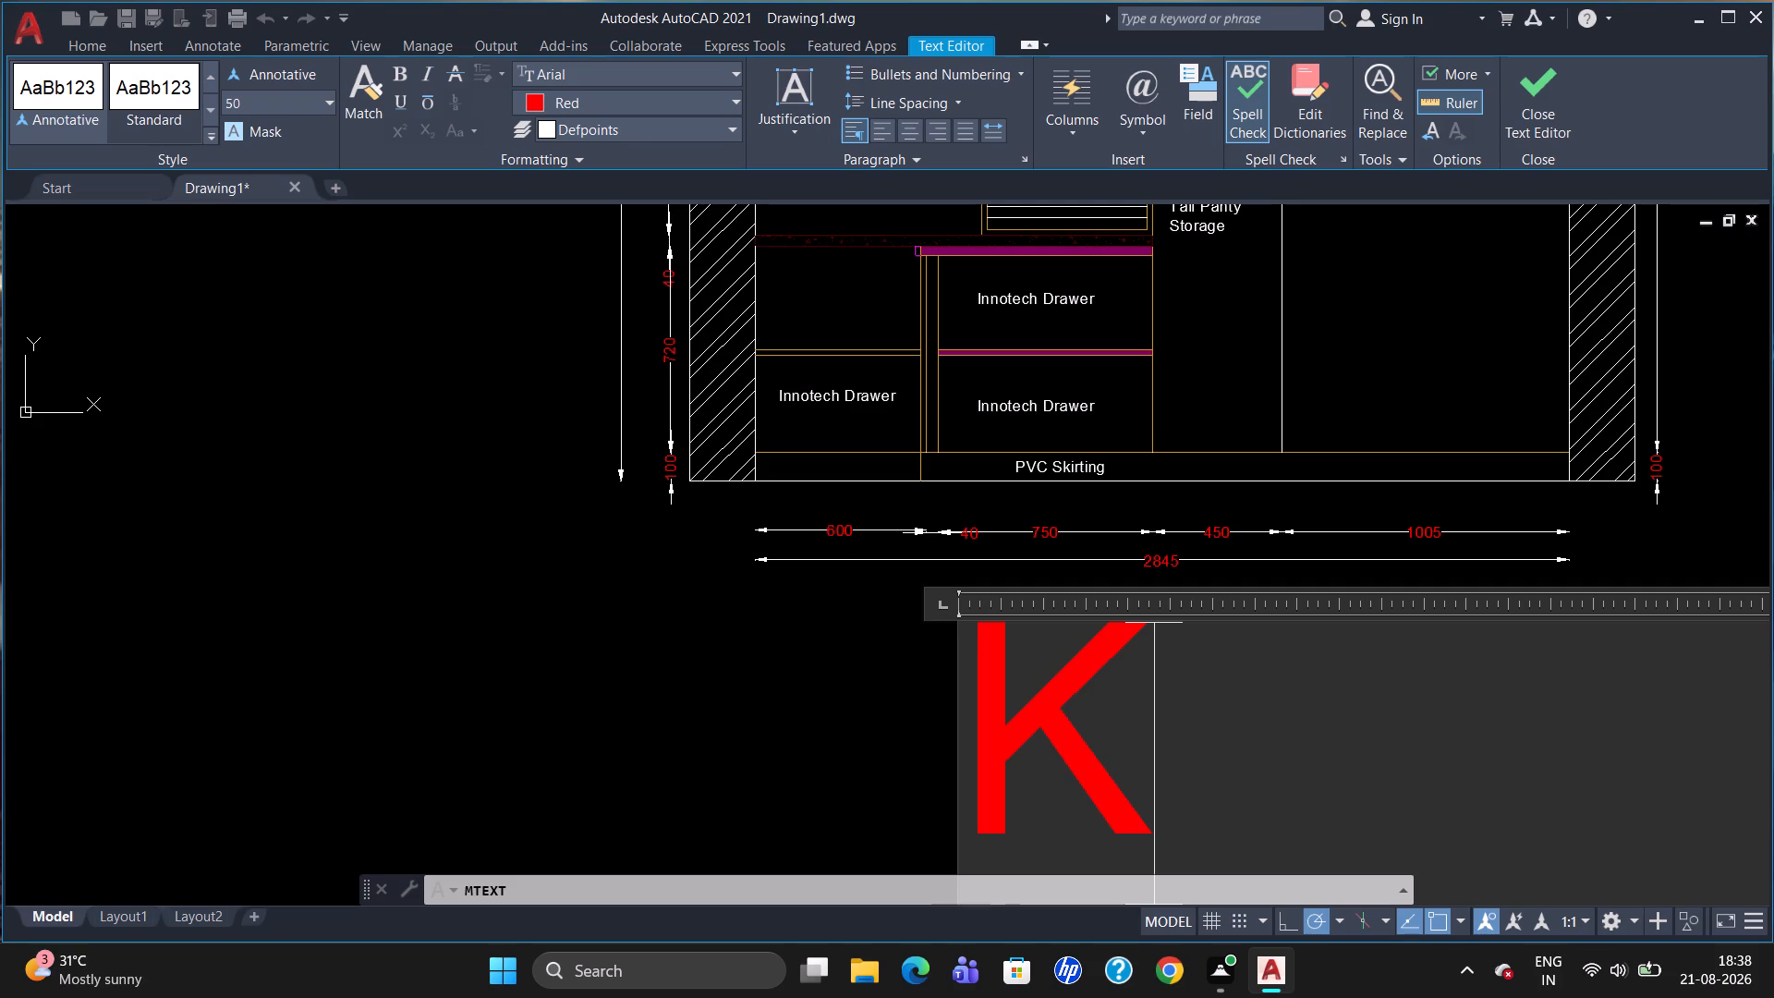
text(itchen)
key(space)
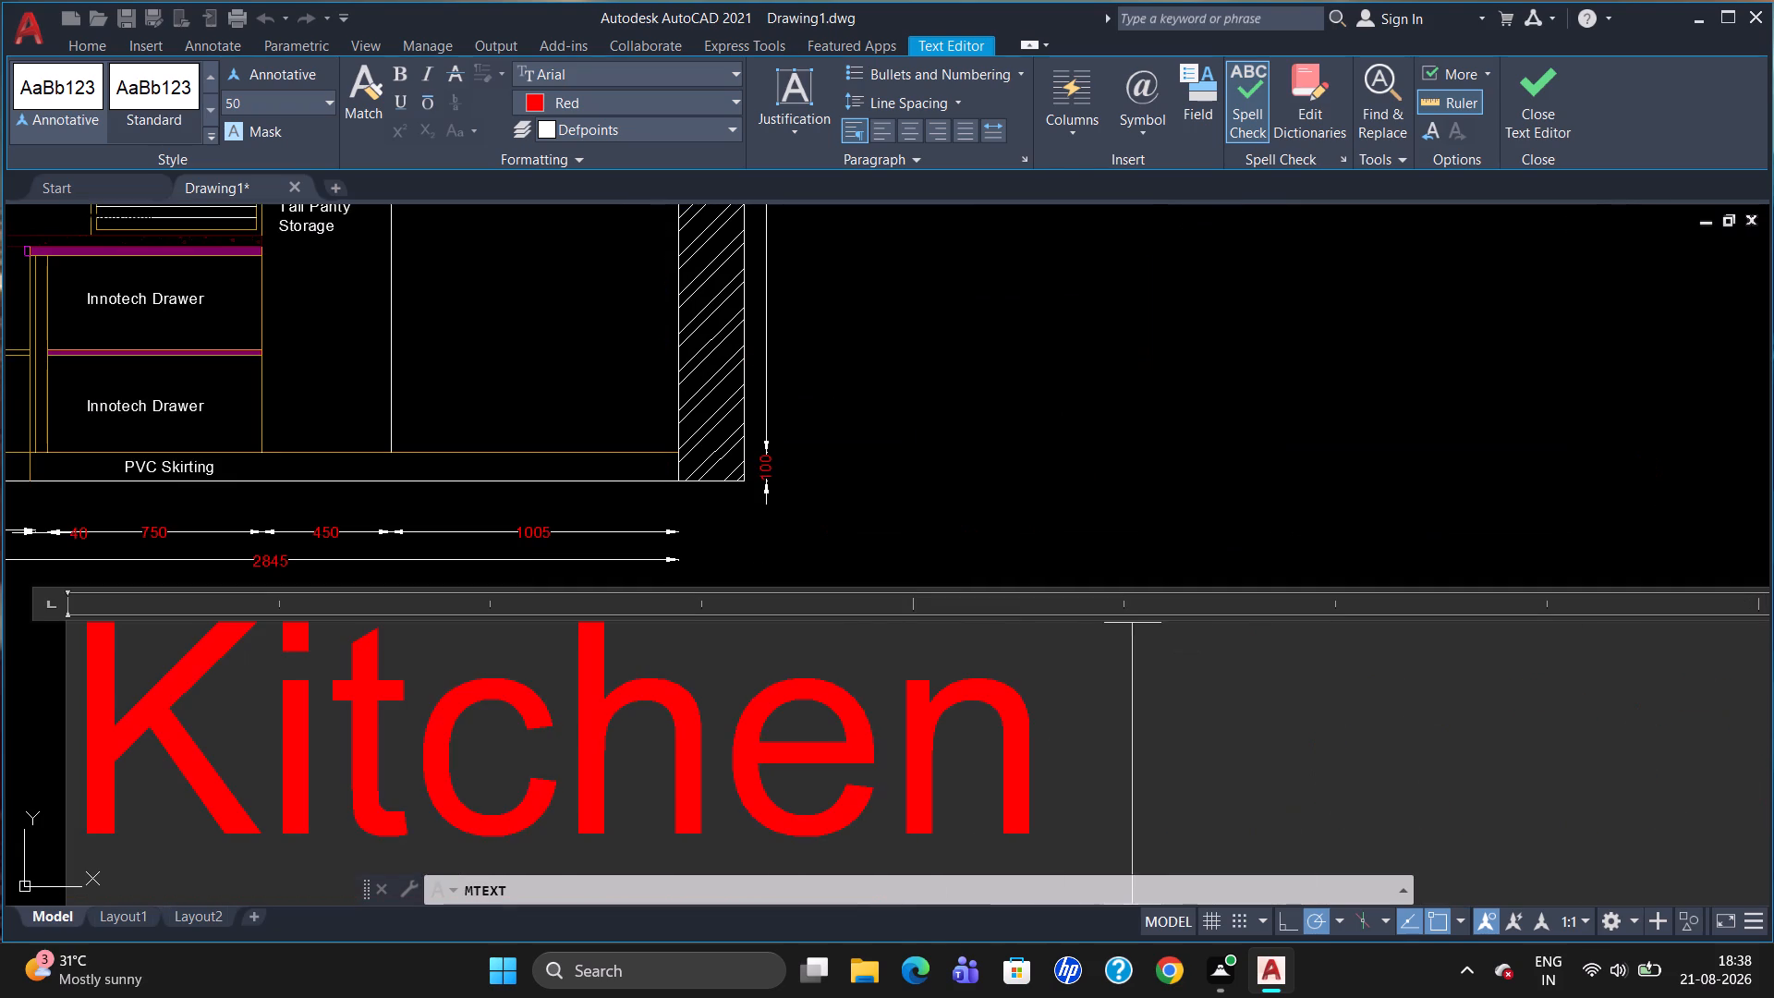
key(e)
text(levation)
key(space)
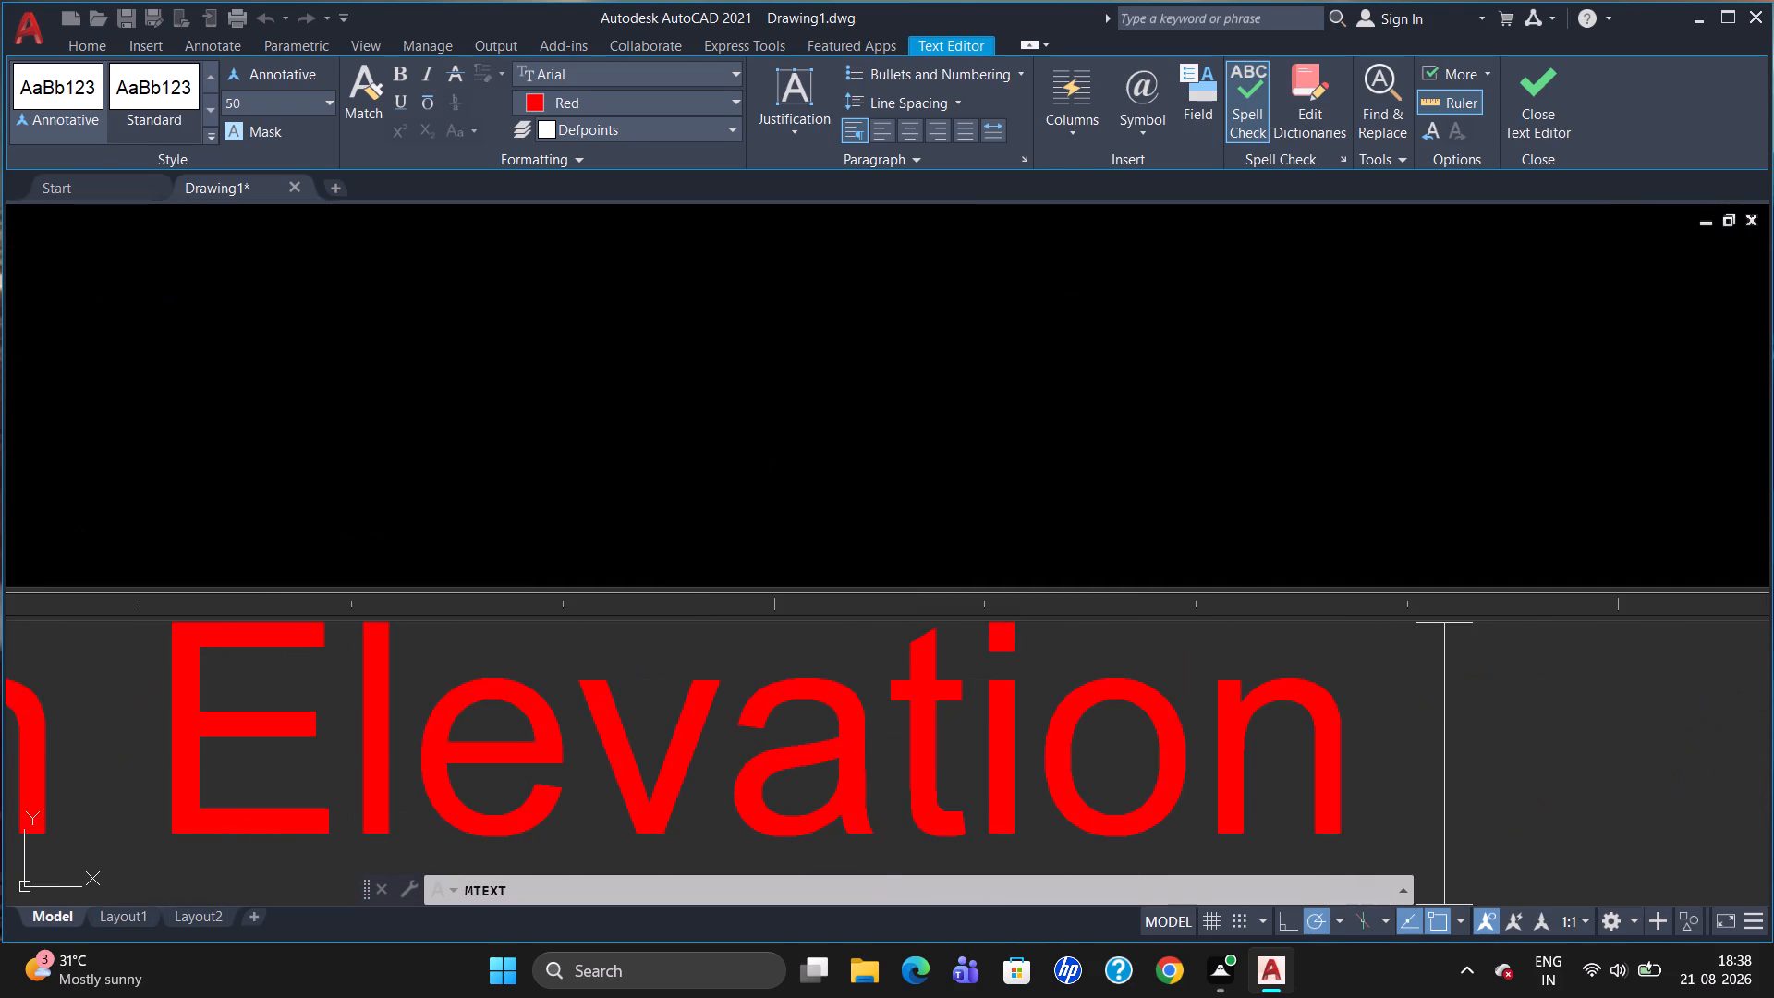
text(t)
key(space)
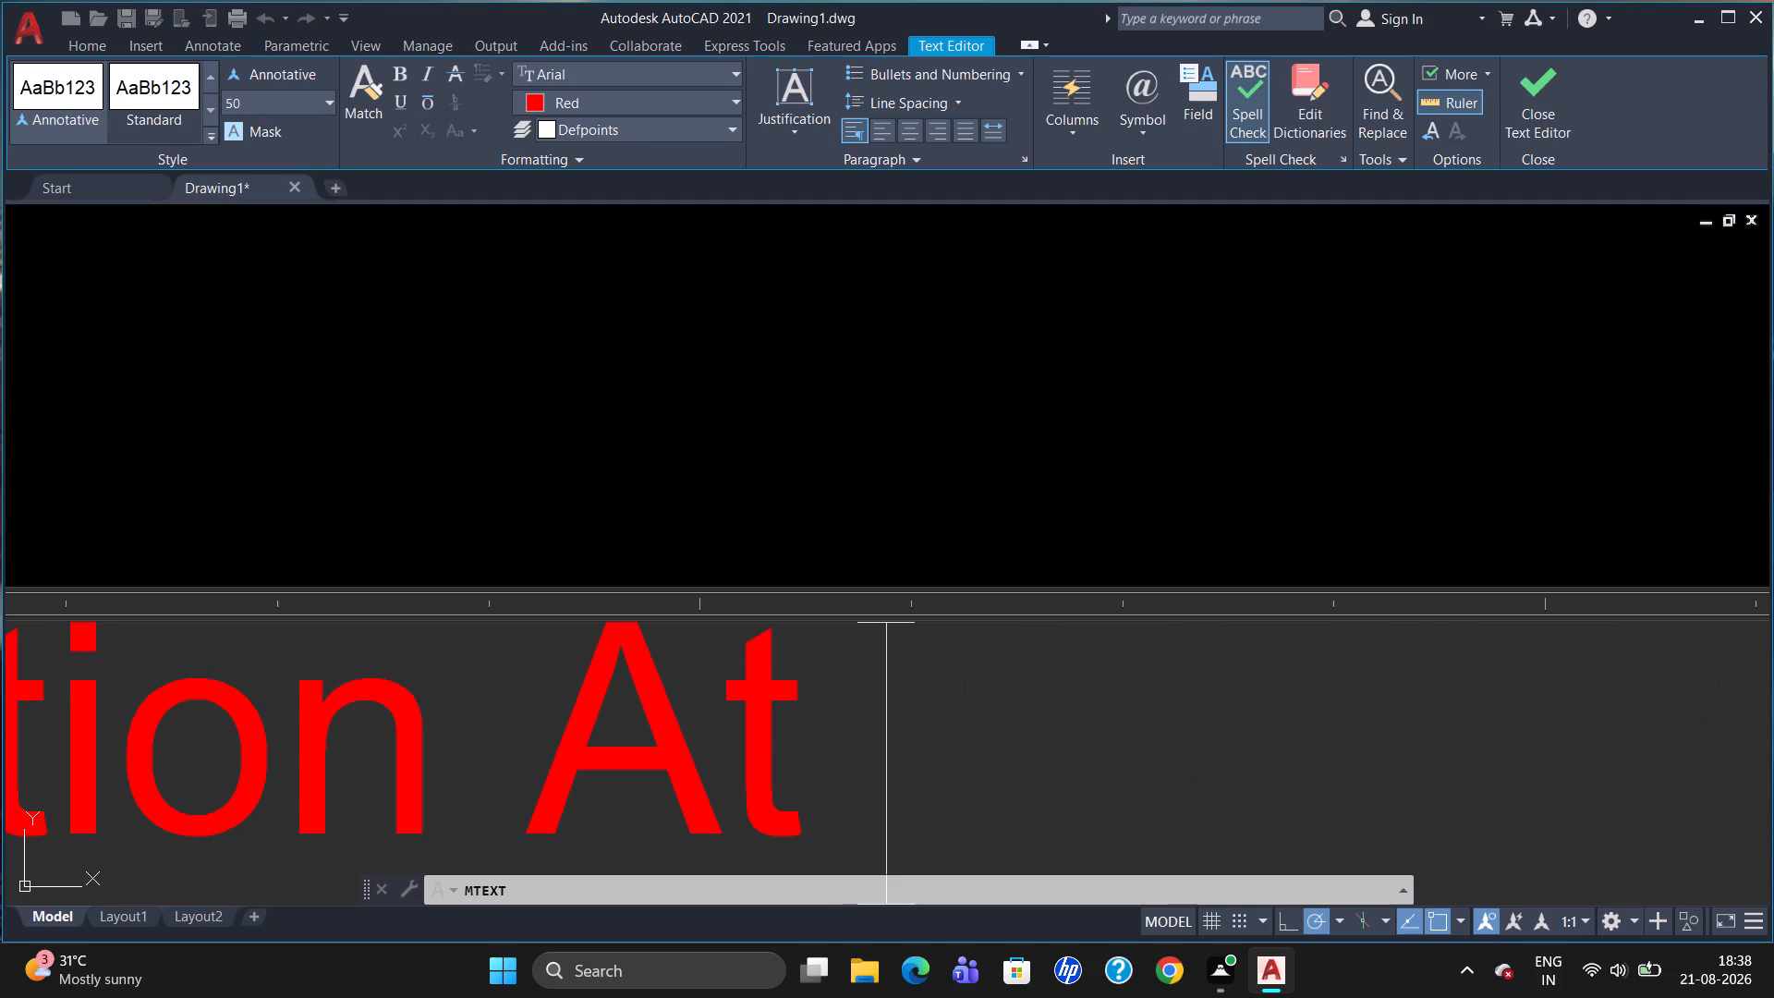
key(BackSpace)
key(minus)
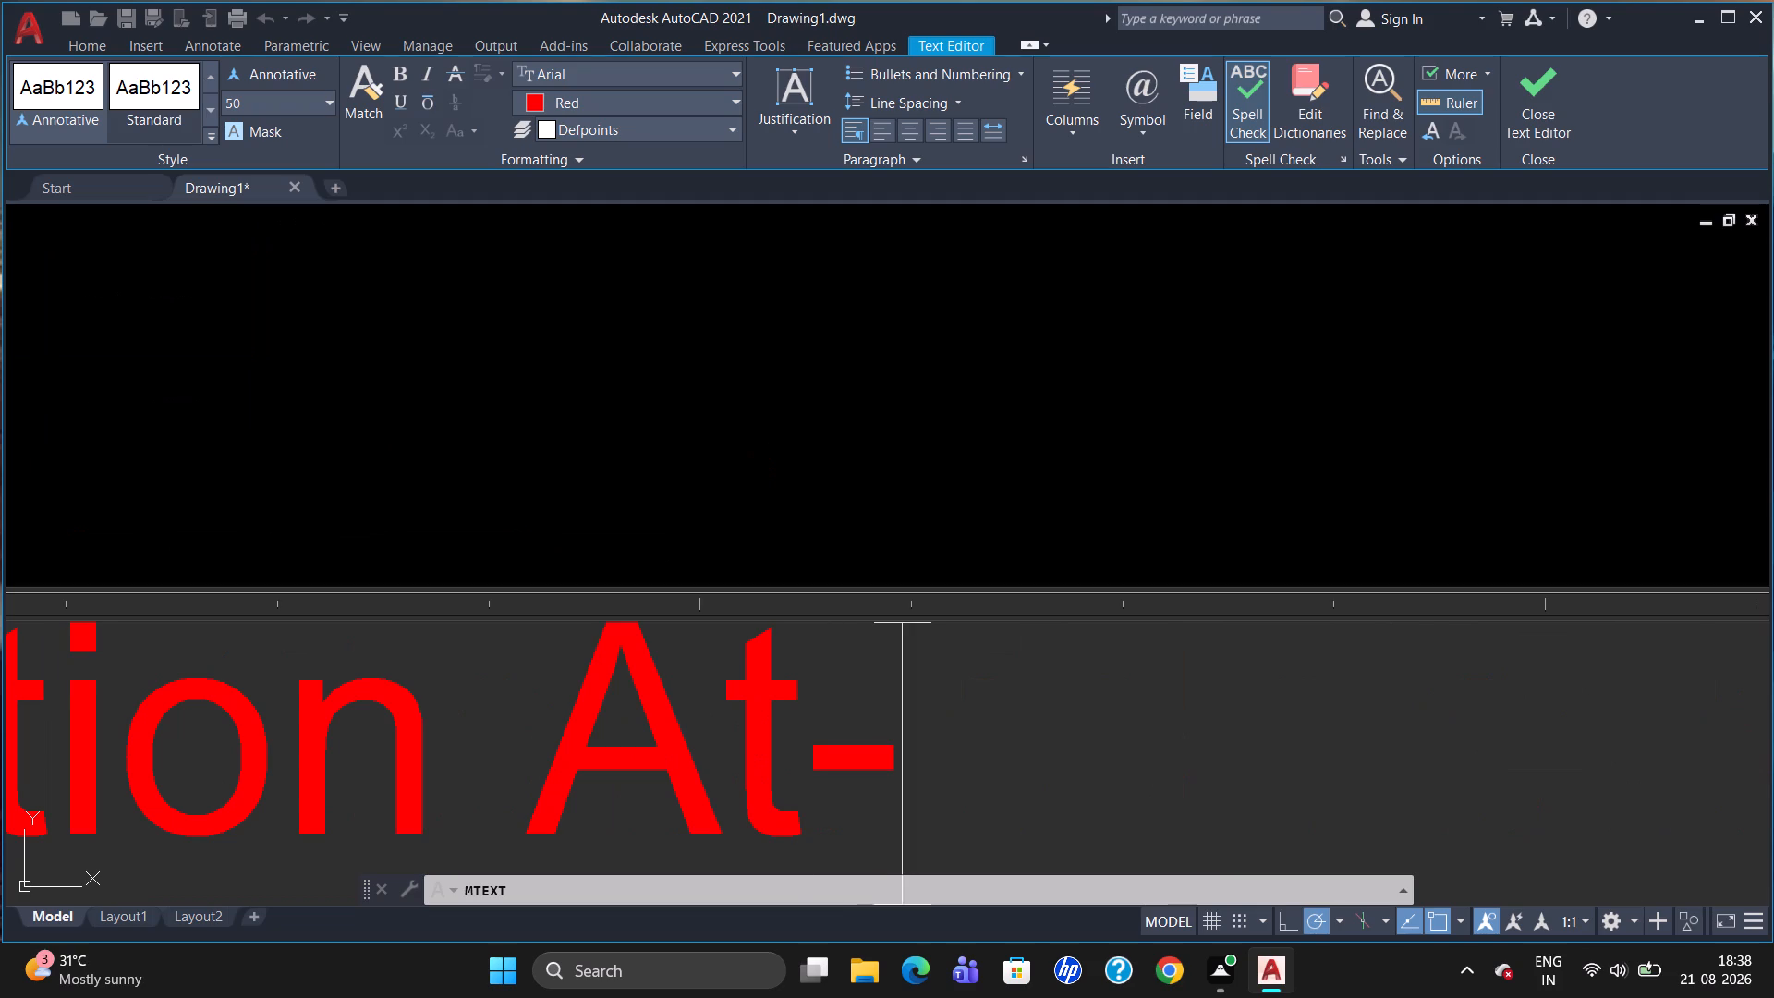
key(c)
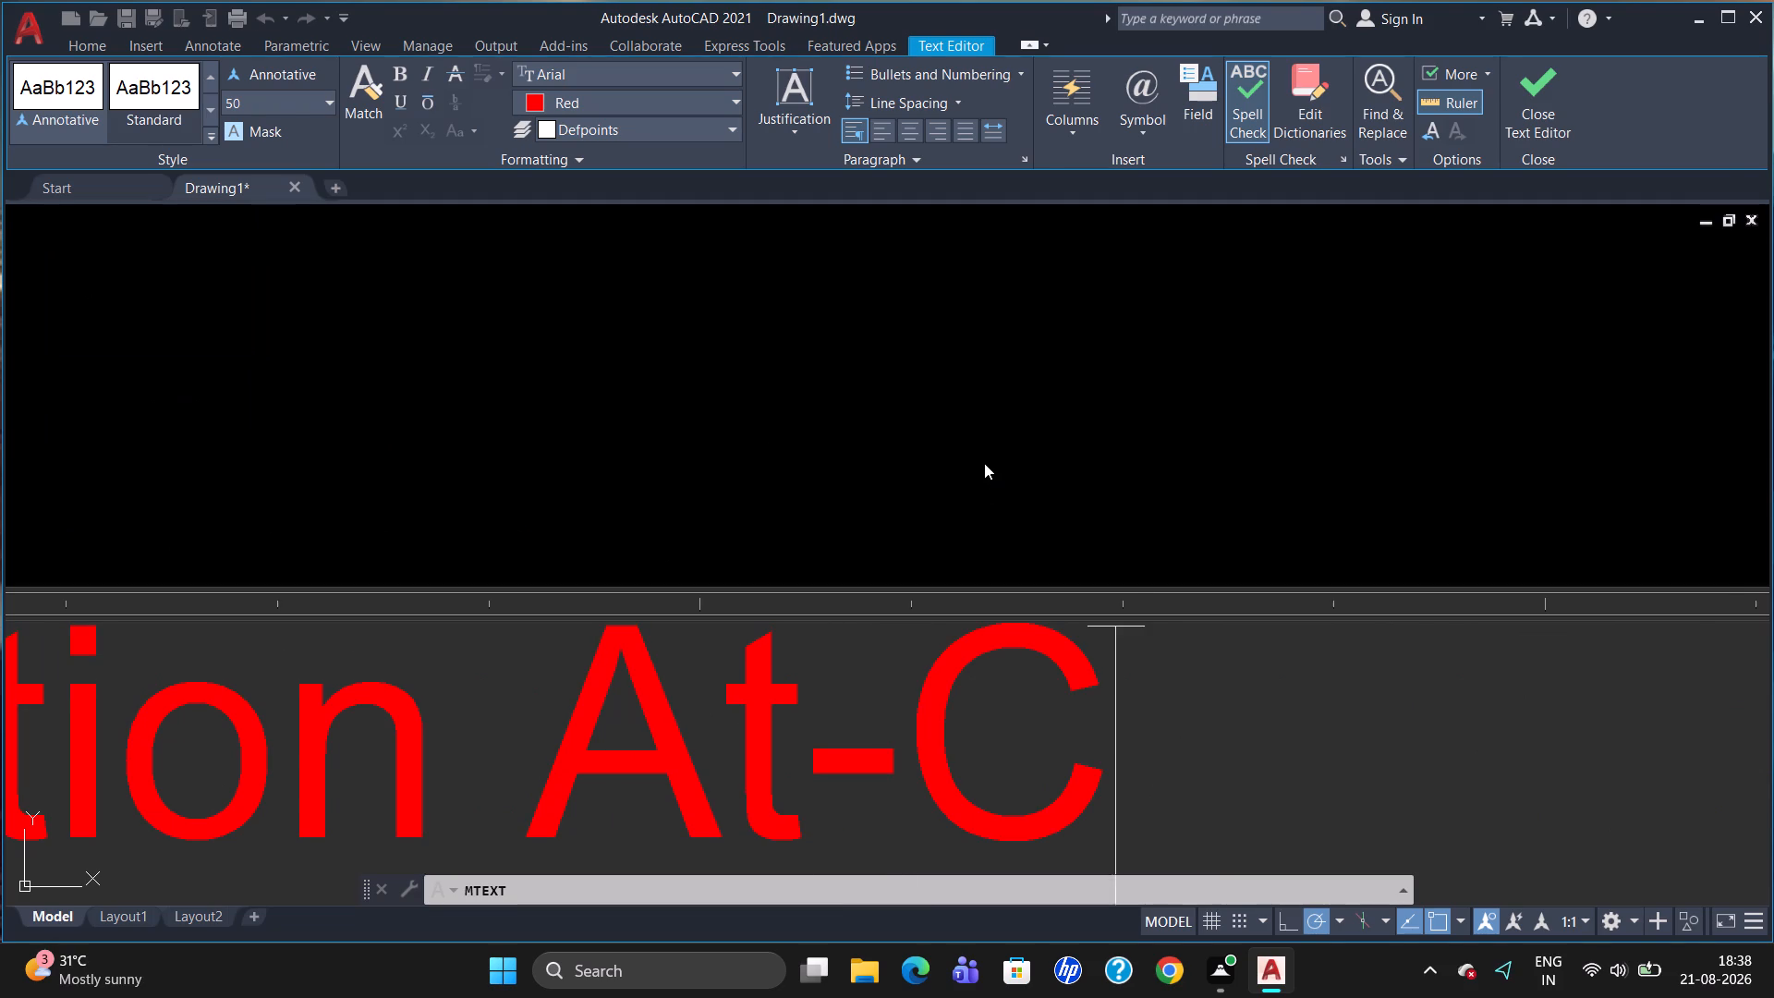
click(984, 463)
Move the "Kitchen Elevation At-C" title horizontally to the right so it sits roughly centred beneath the overall width dimension.
scroll(1011, 469, down, 4)
scroll(796, 425, up, 2)
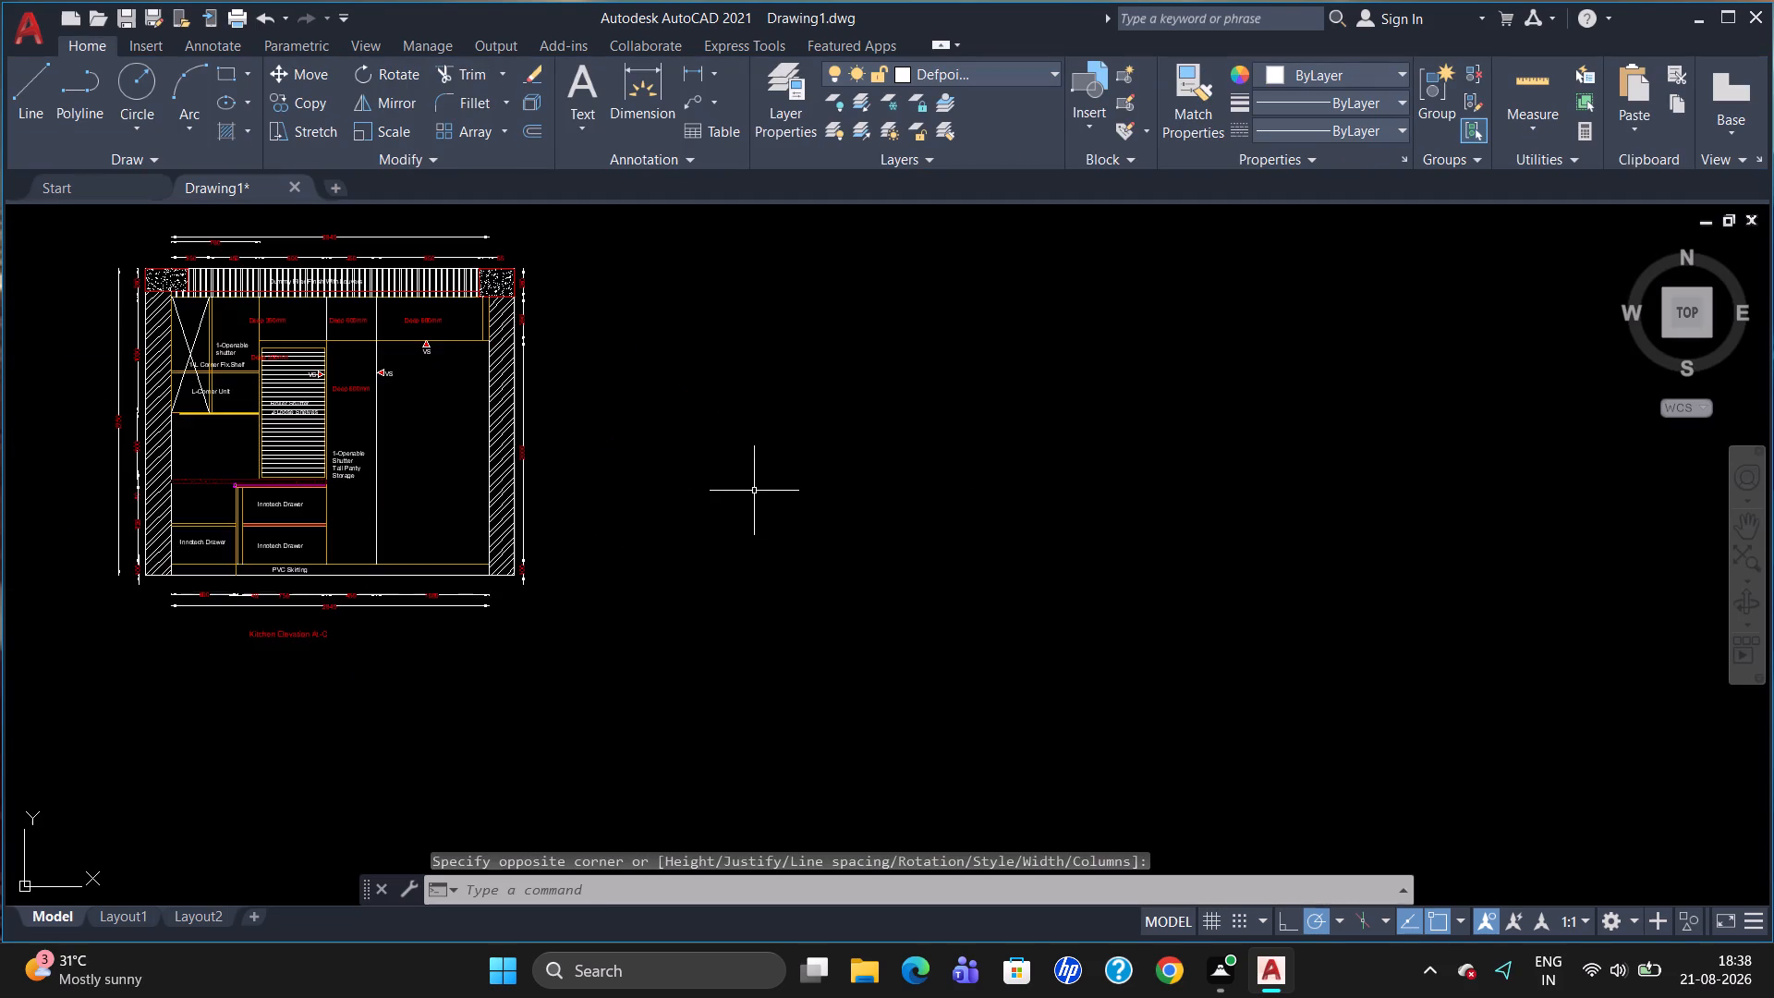
scroll(759, 505, down, 2)
scroll(439, 532, up, 3)
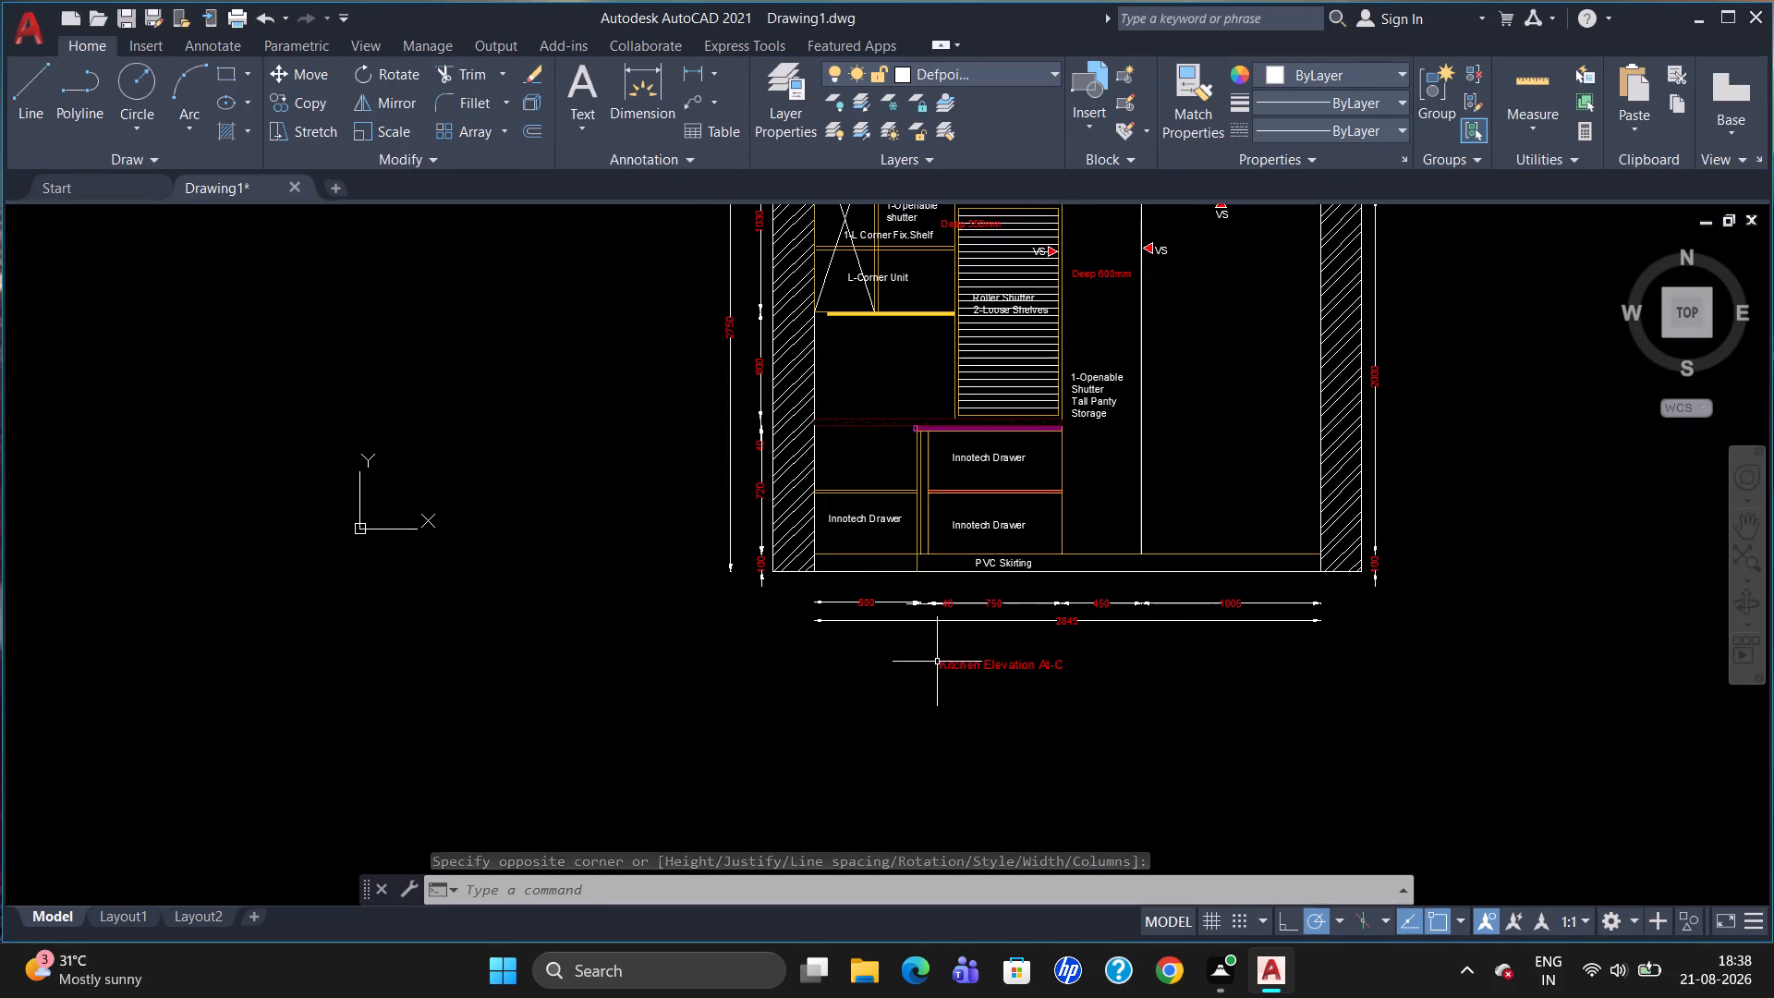
click(938, 662)
click(934, 659)
click(945, 657)
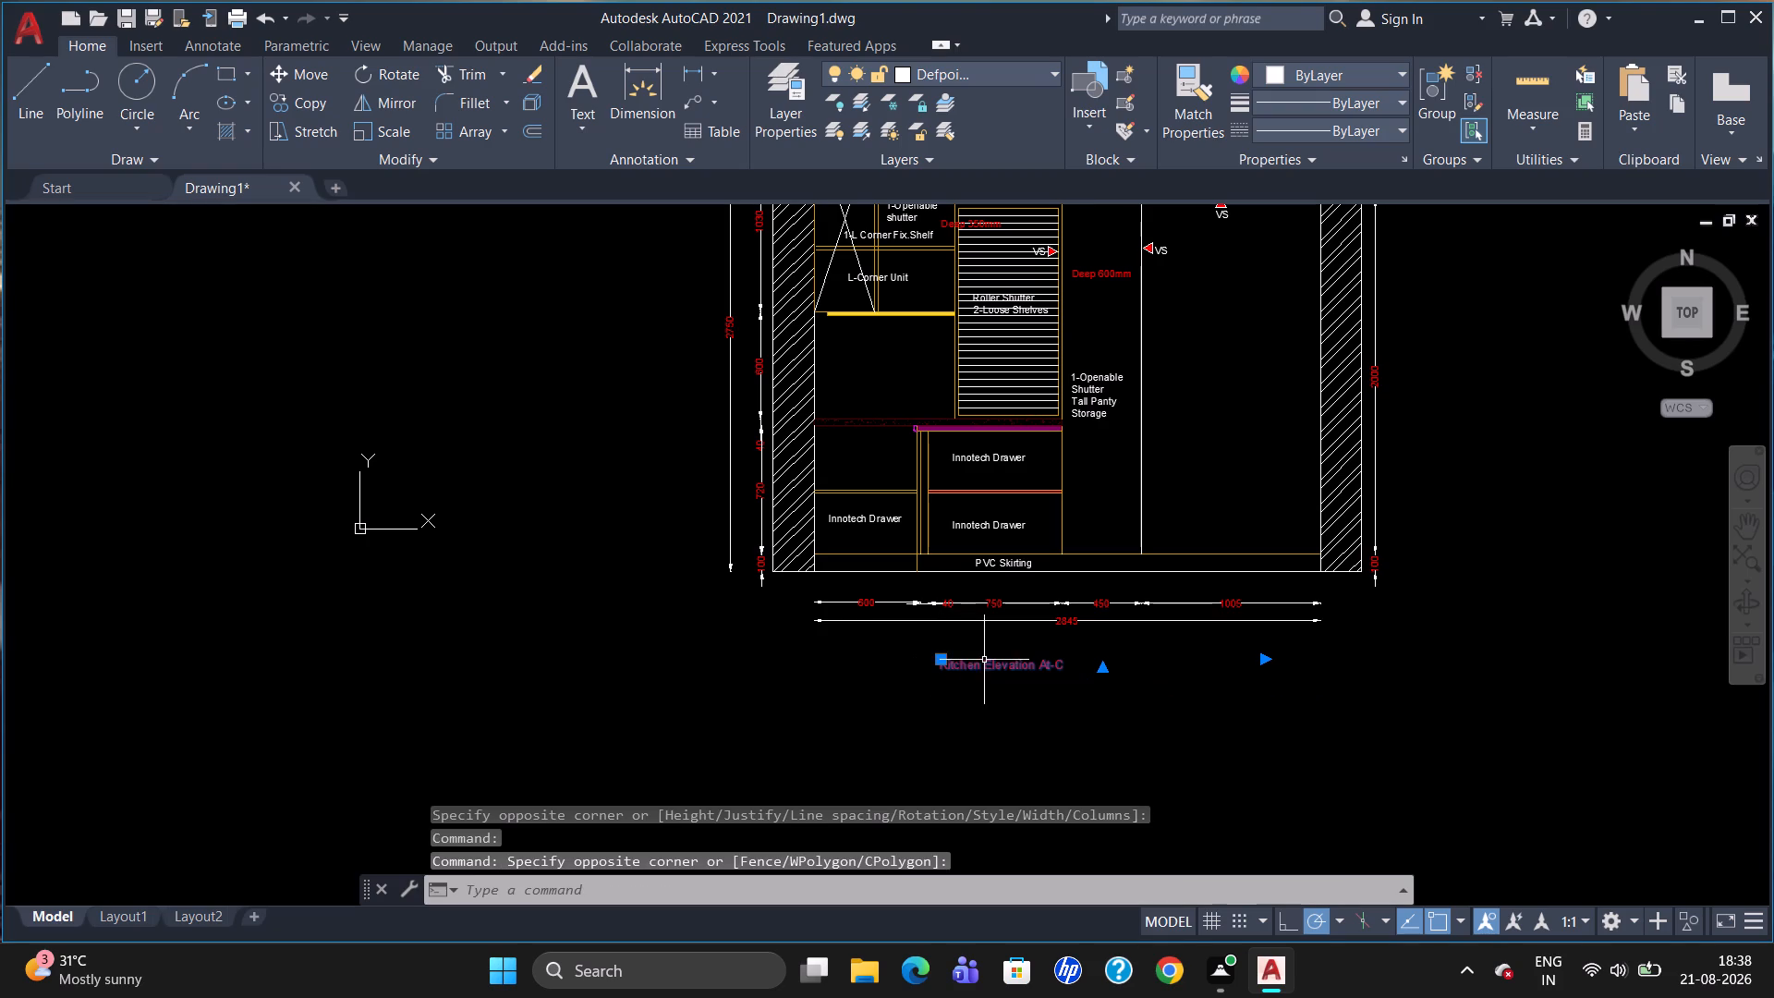
click(941, 662)
drag(942, 663, 986, 663)
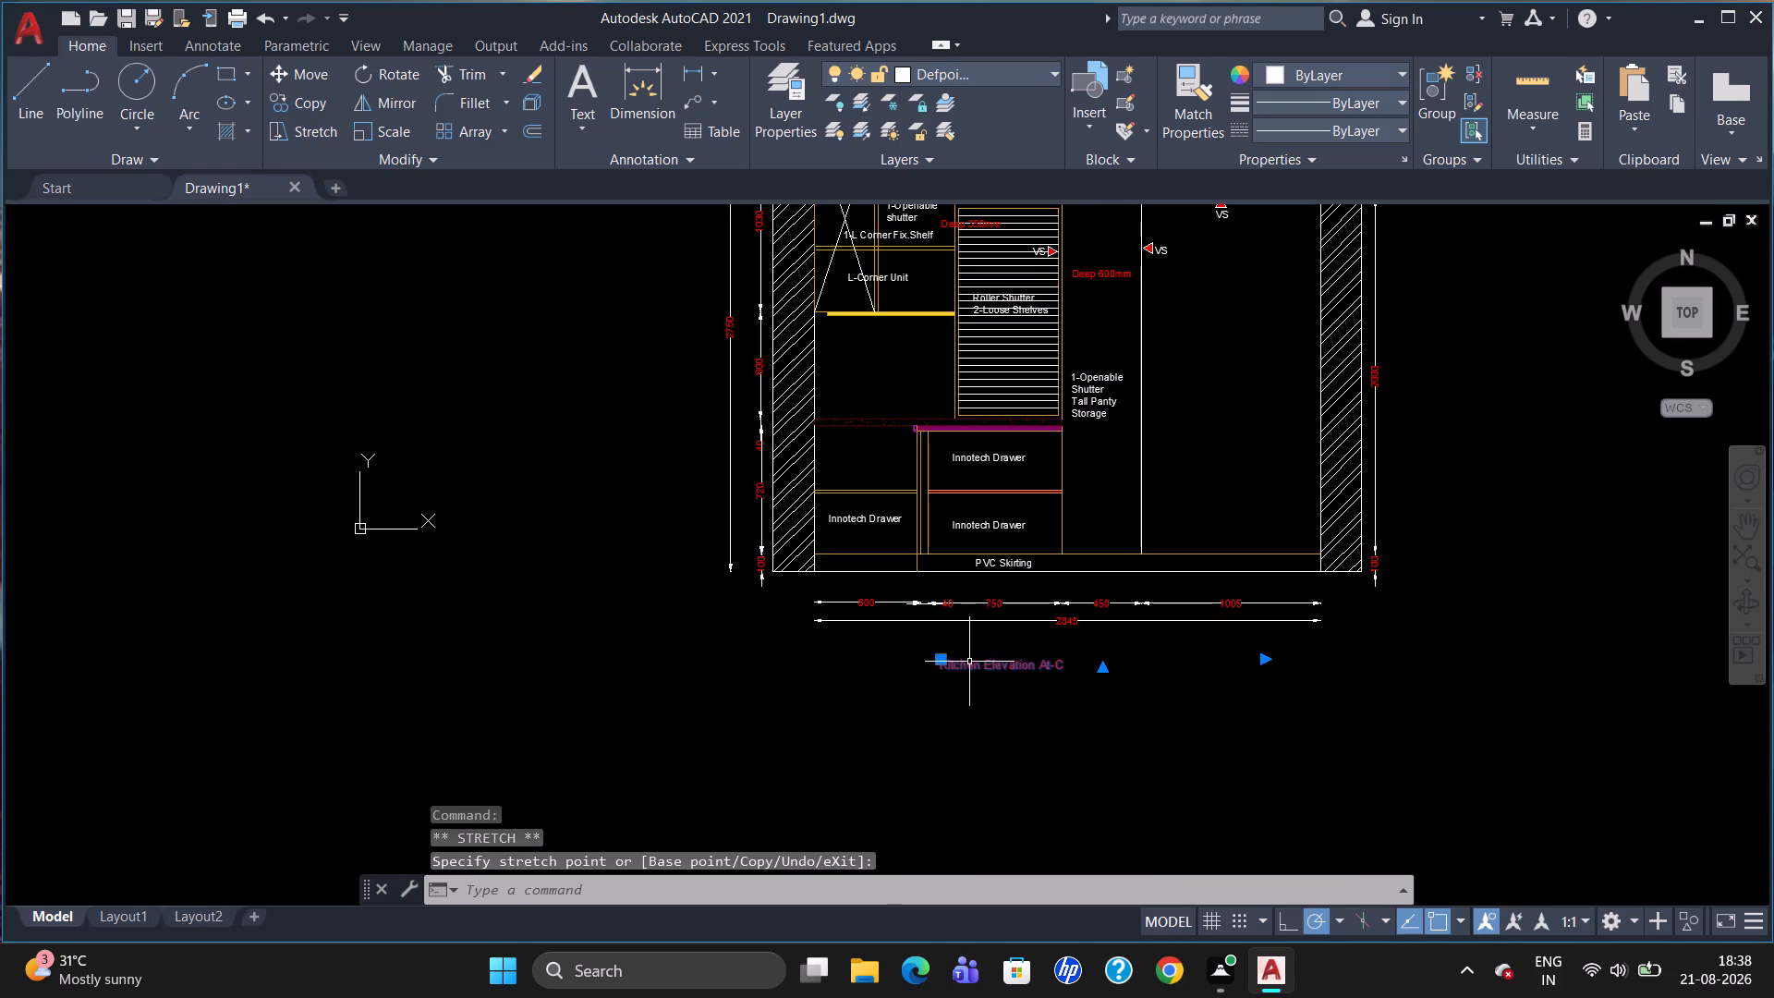
click(939, 653)
drag(942, 659, 984, 666)
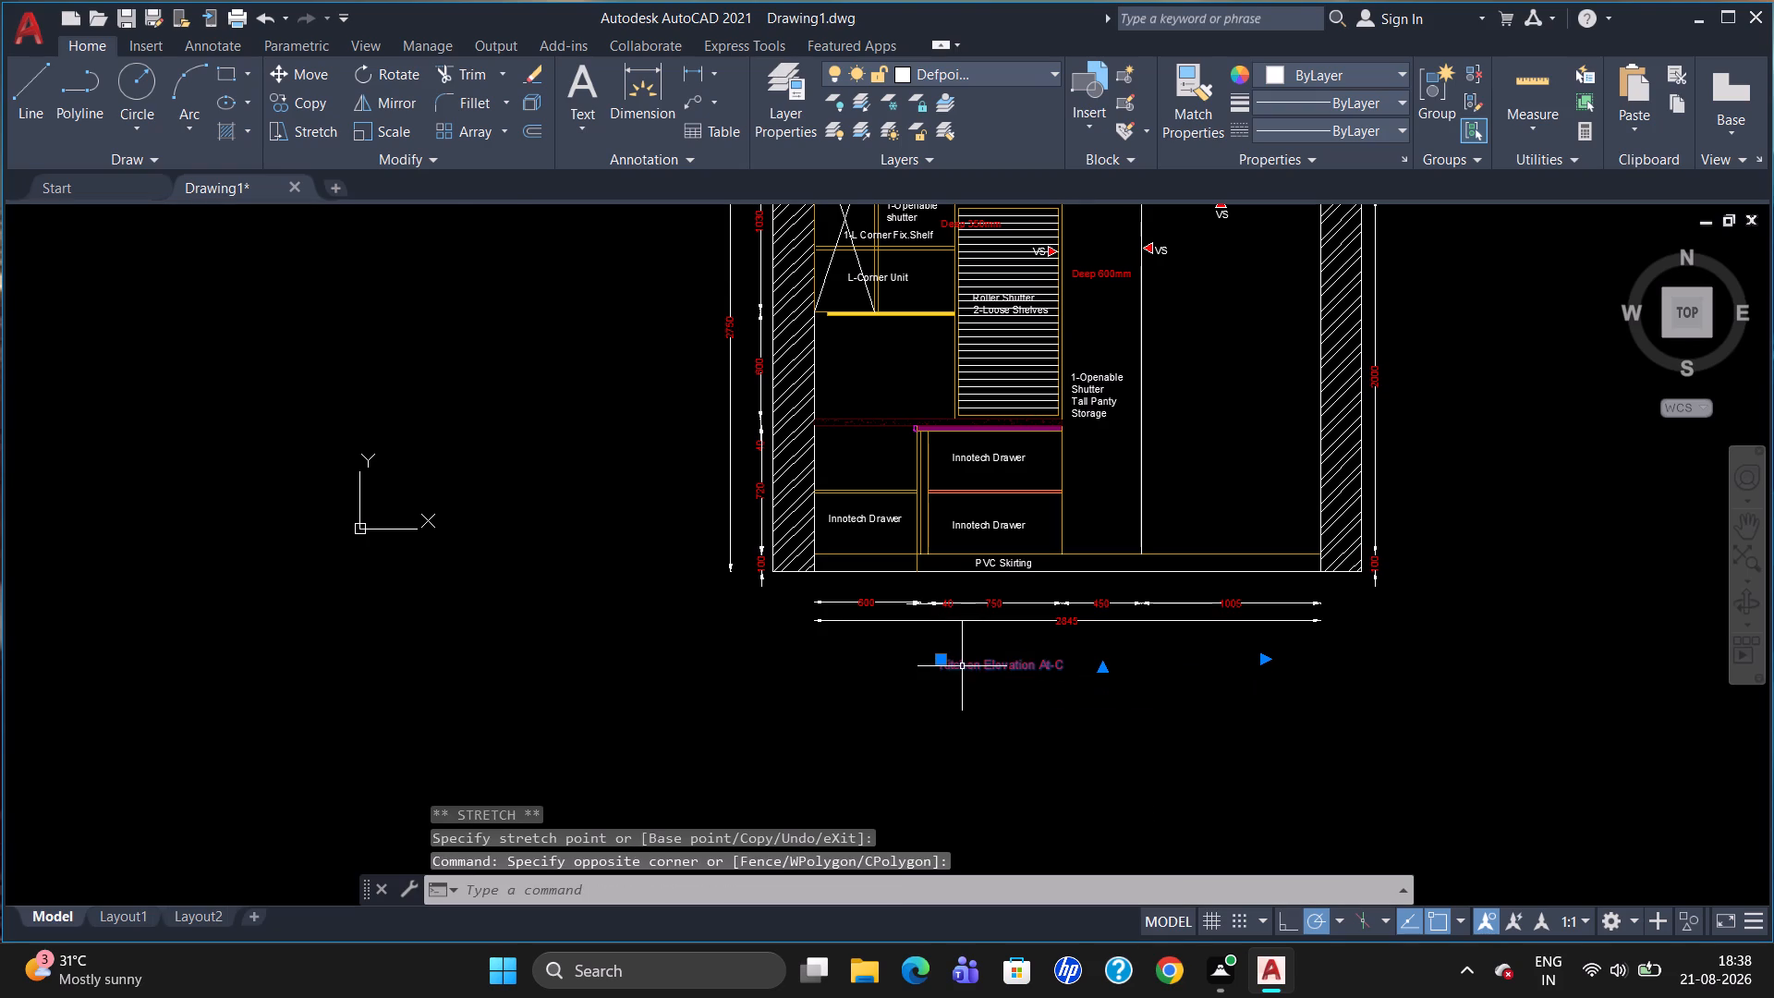
scroll(962, 667, up, 2)
drag(911, 649, 983, 657)
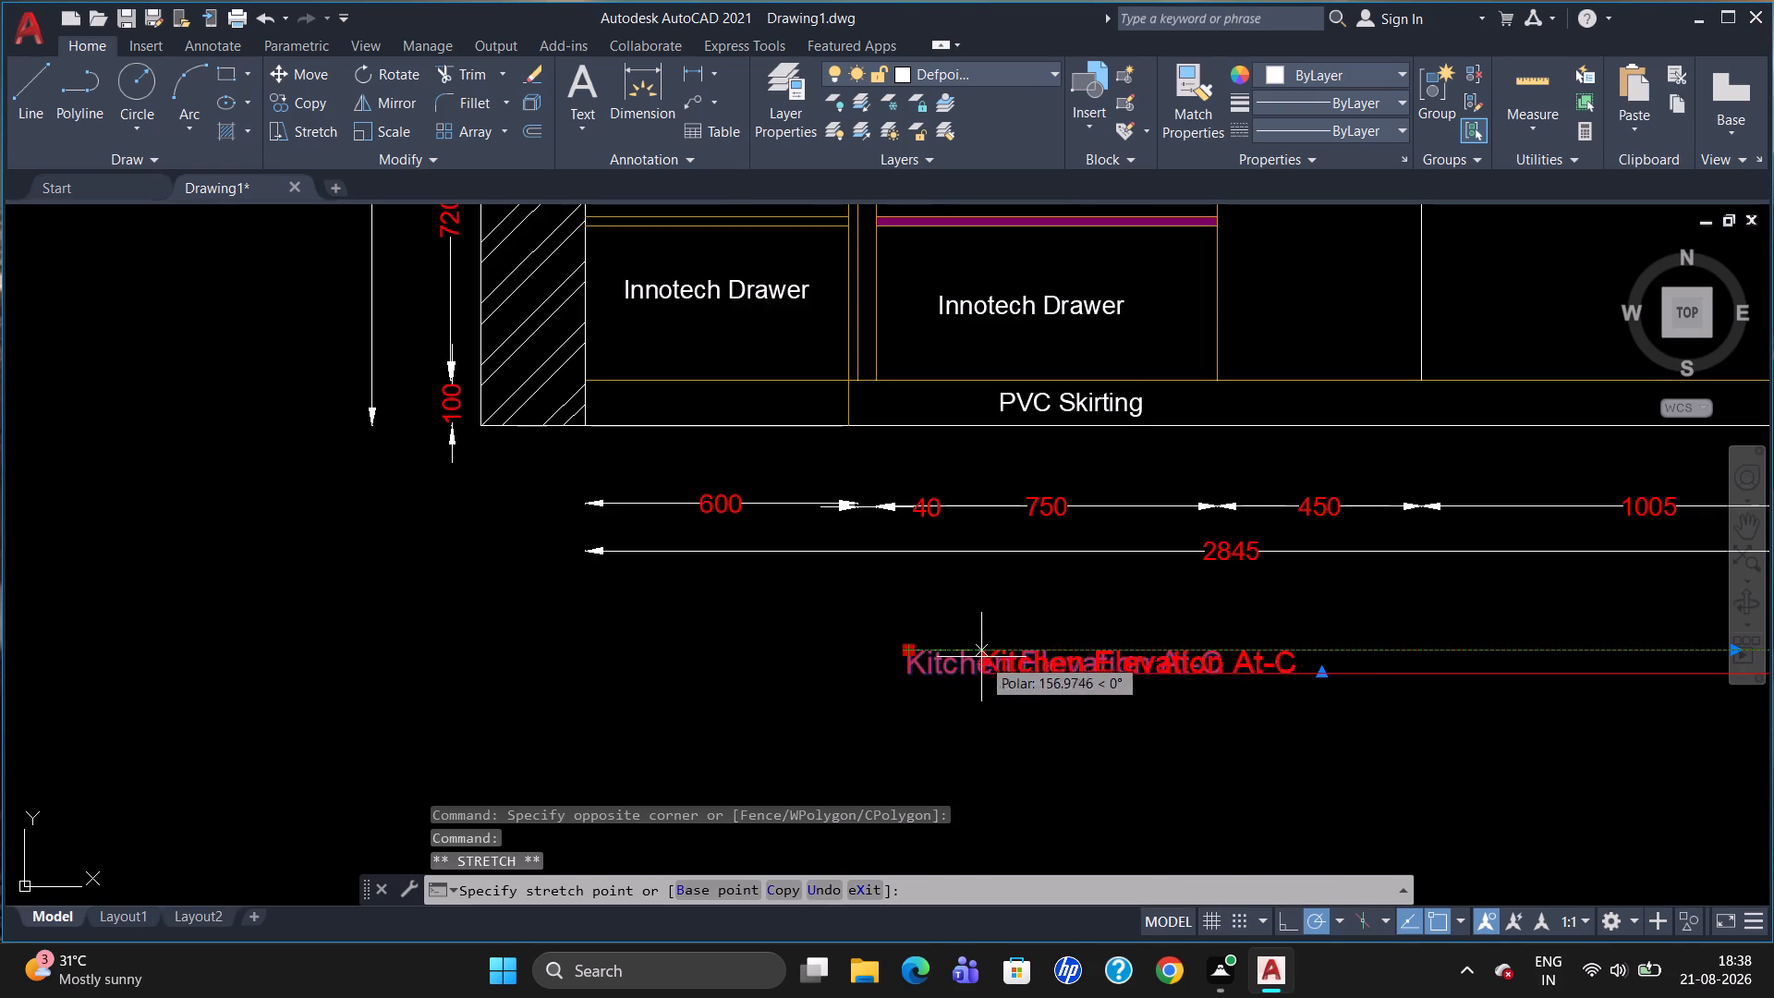
drag(983, 657, 1151, 639)
click(1151, 639)
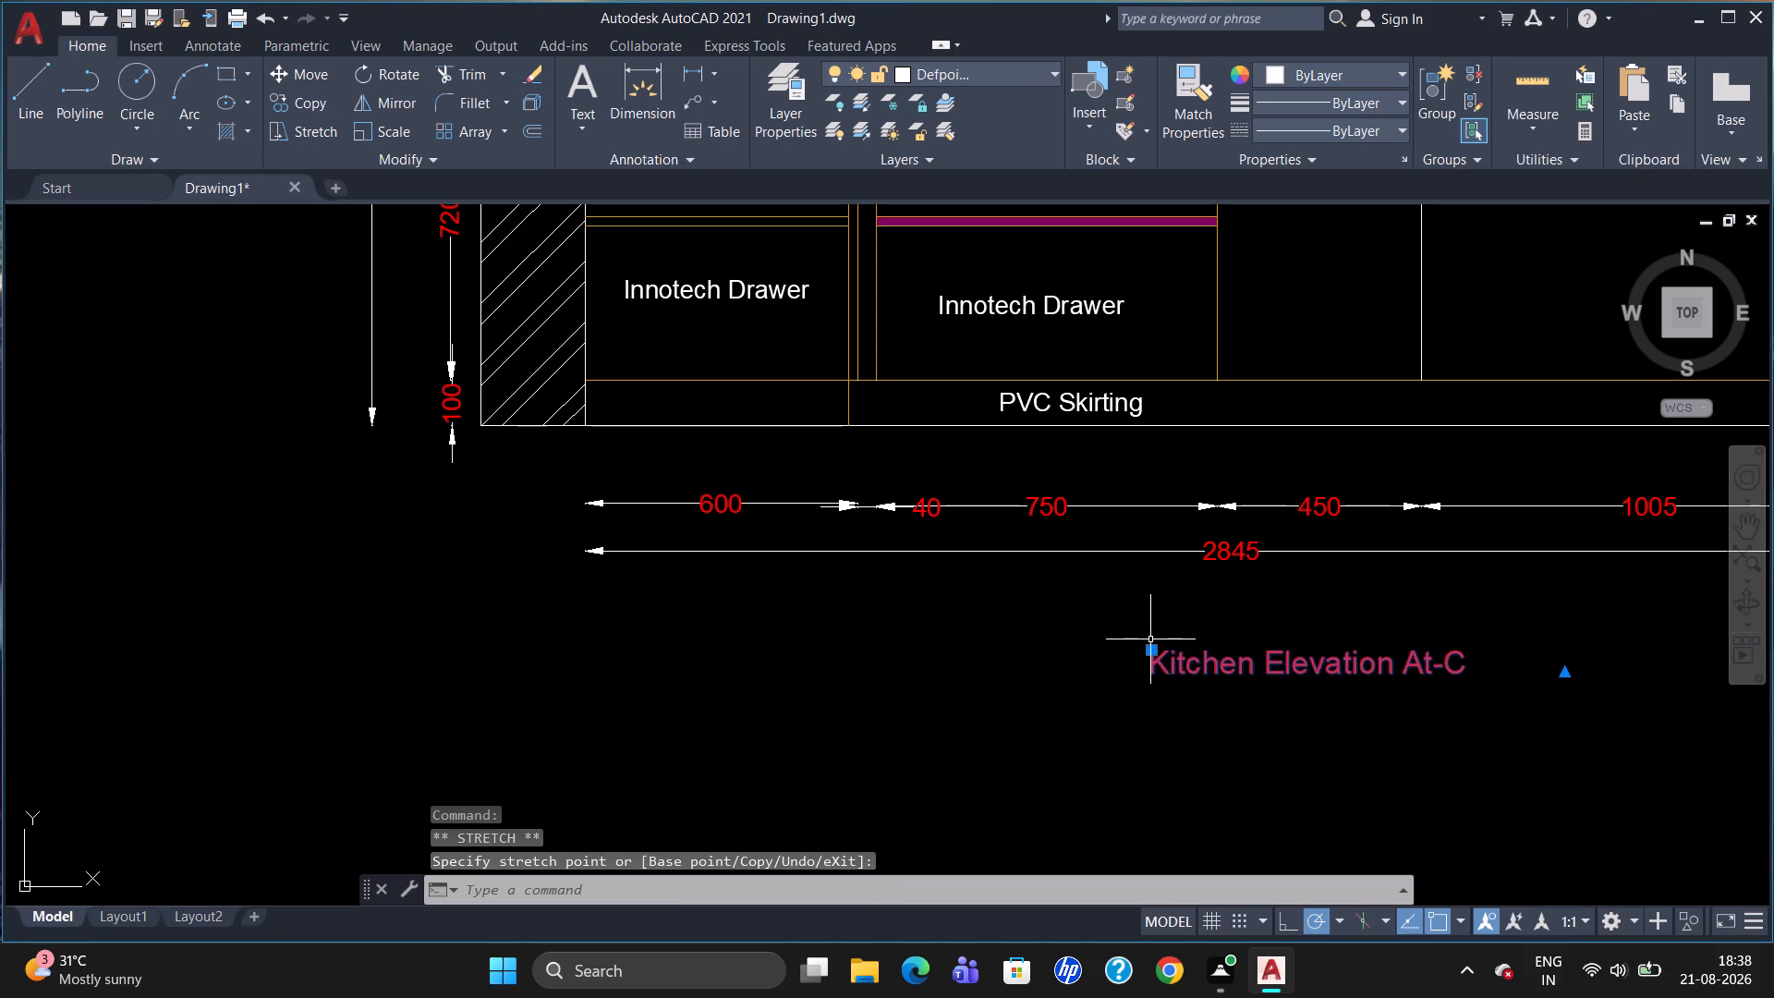
key(Escape)
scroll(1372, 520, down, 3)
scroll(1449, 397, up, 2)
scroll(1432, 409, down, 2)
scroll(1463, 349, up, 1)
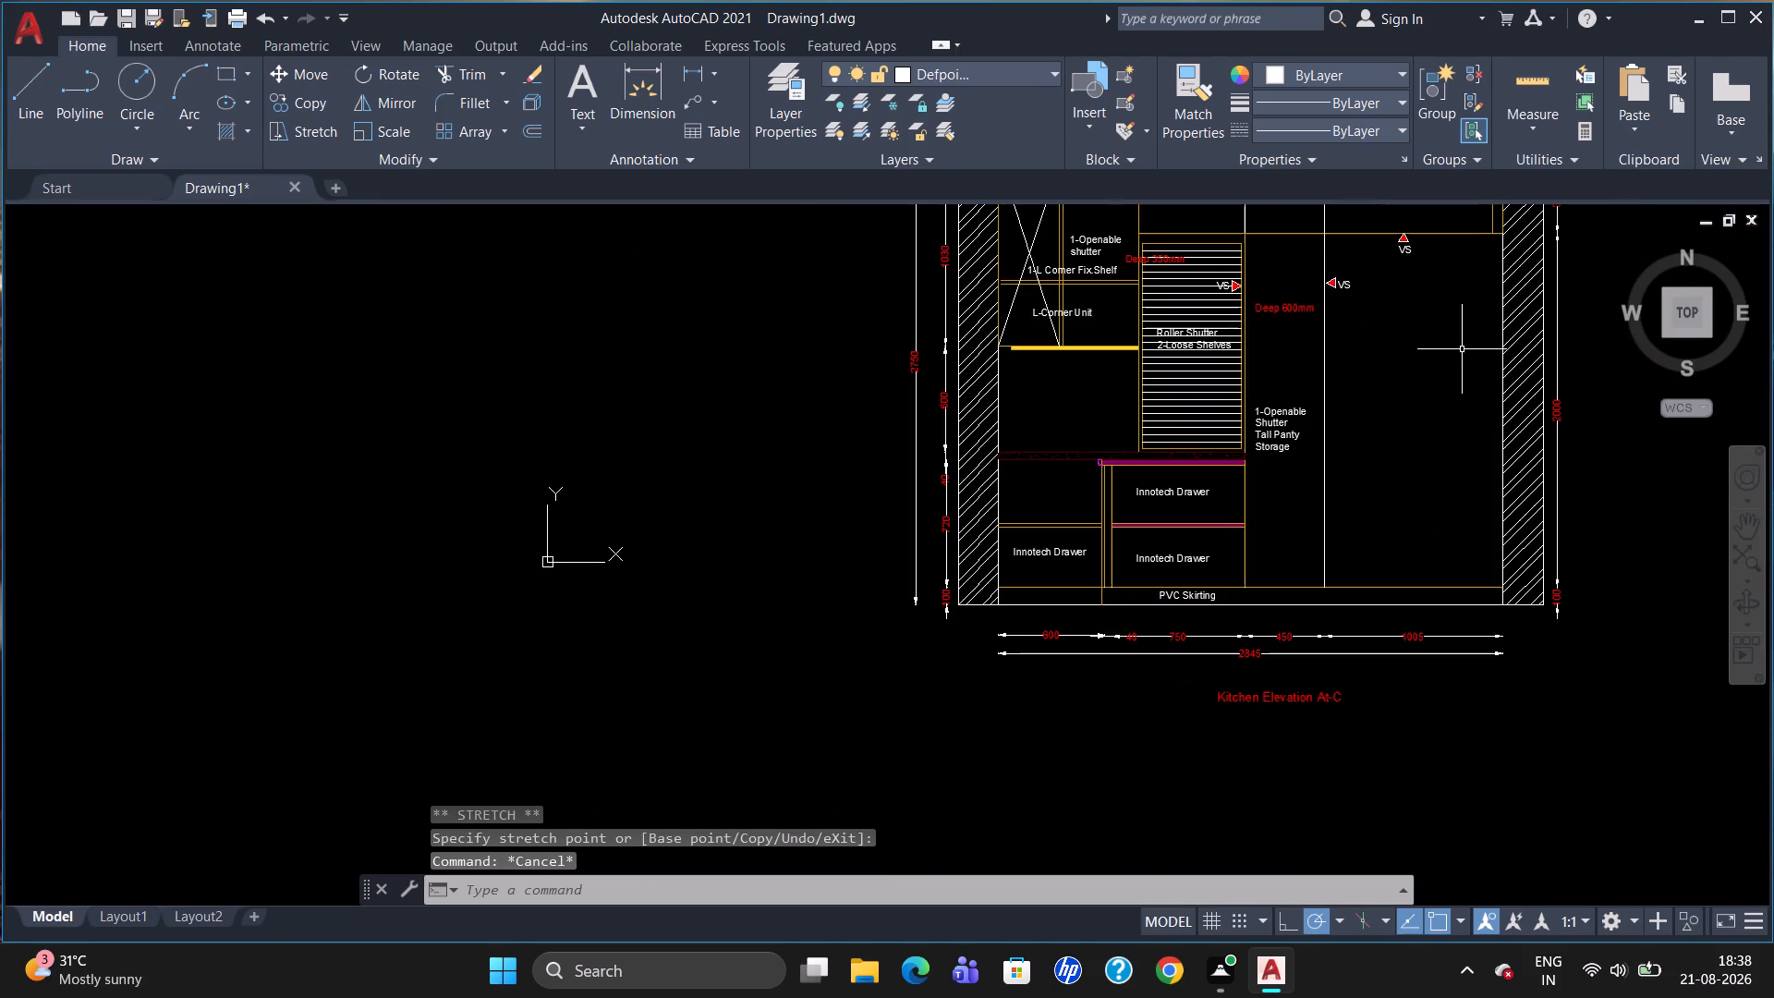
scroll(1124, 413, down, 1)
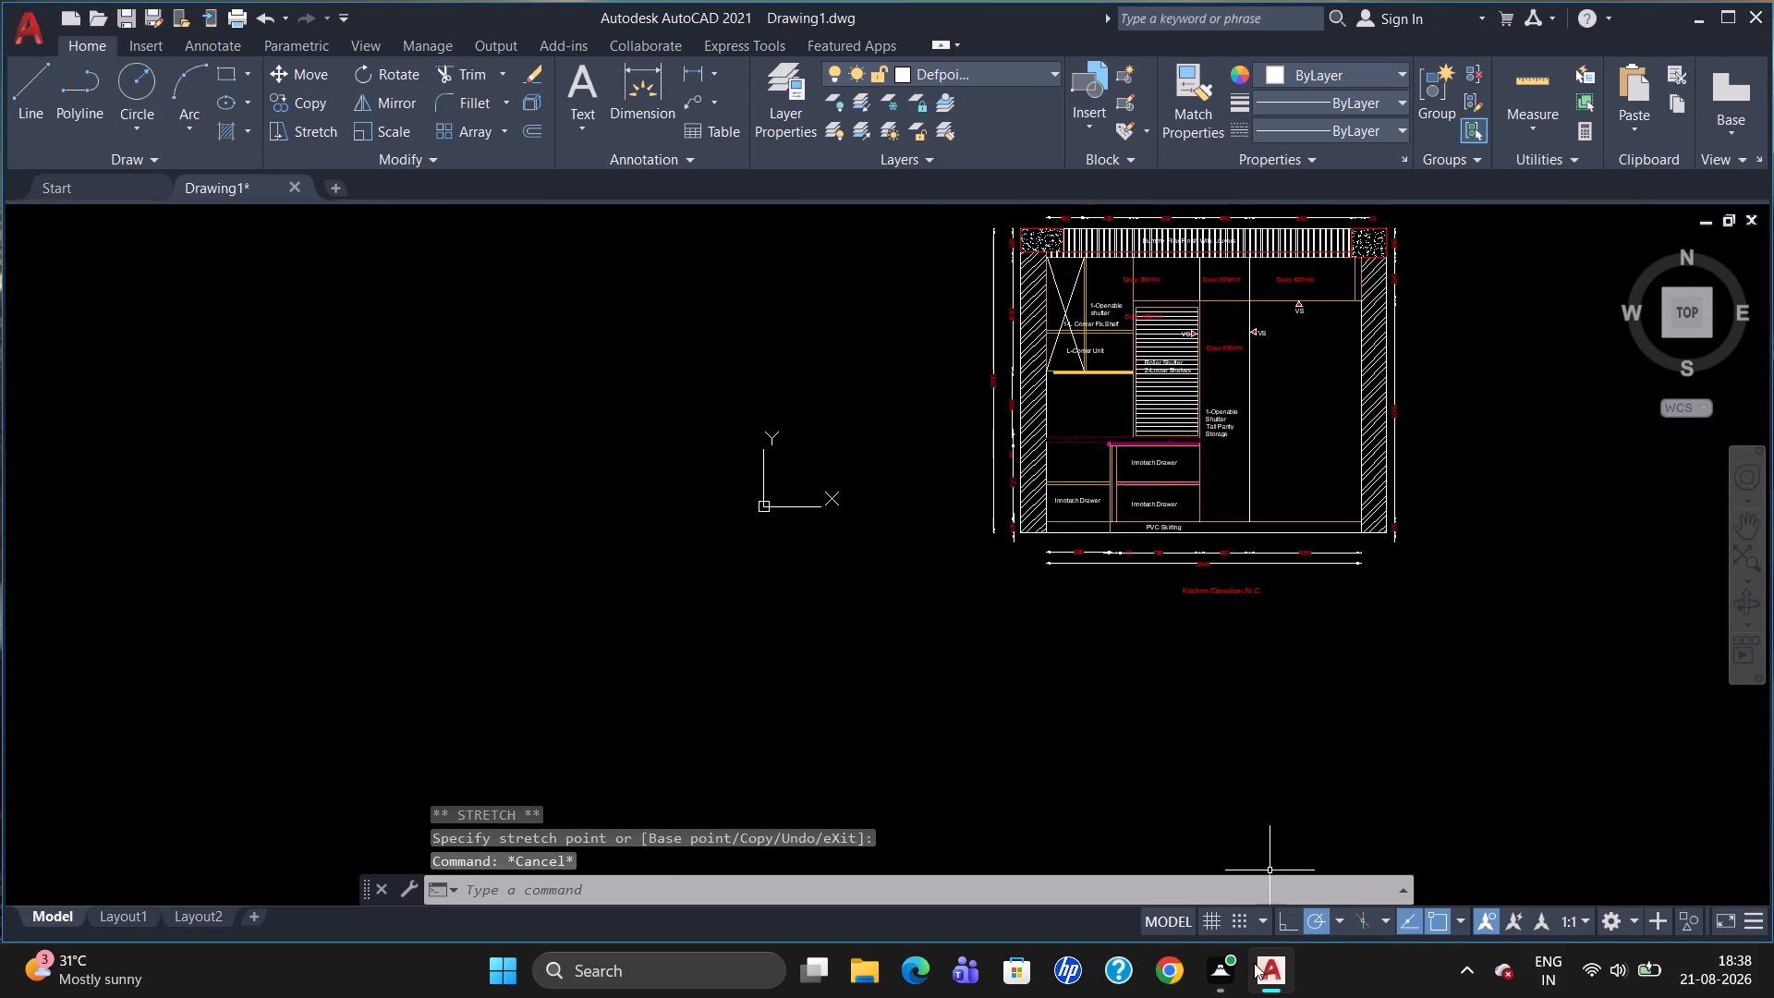
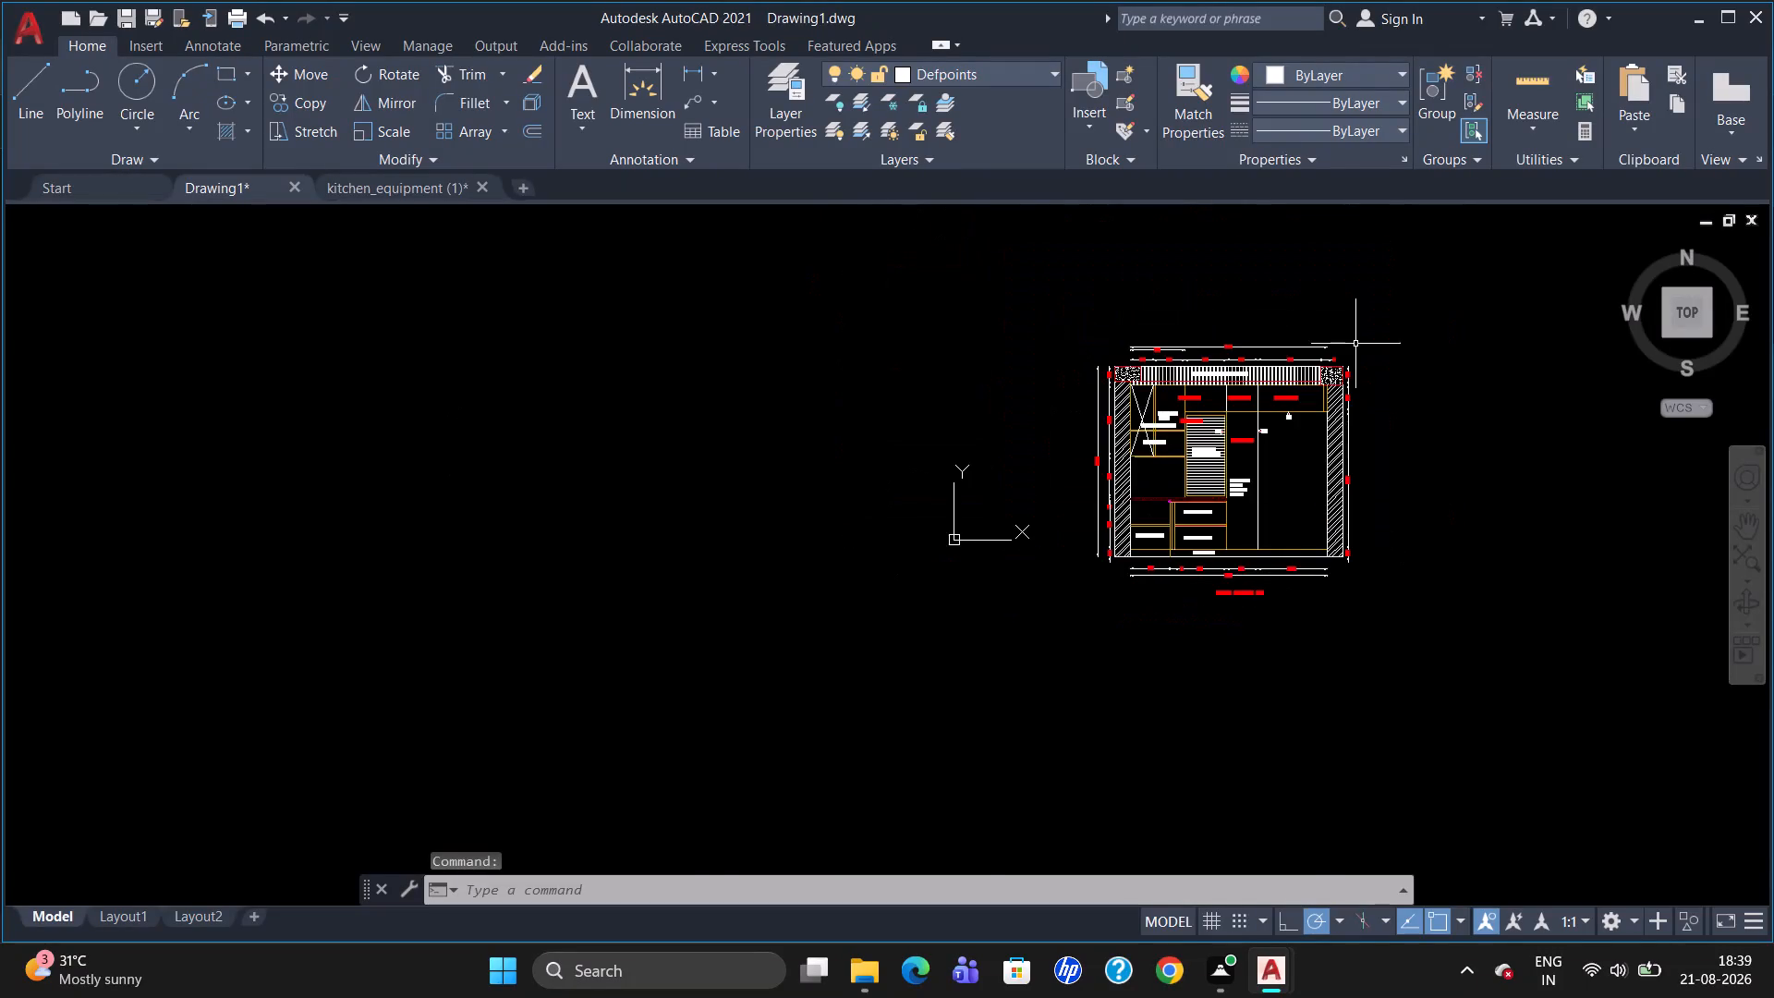
Copy the double-door refrigerator from the kitchen_equipment drawing into Drawing1, placing it in empty space beside the kitchen elevation.
scroll(1359, 347, up, 2)
scroll(1173, 553, down, 1)
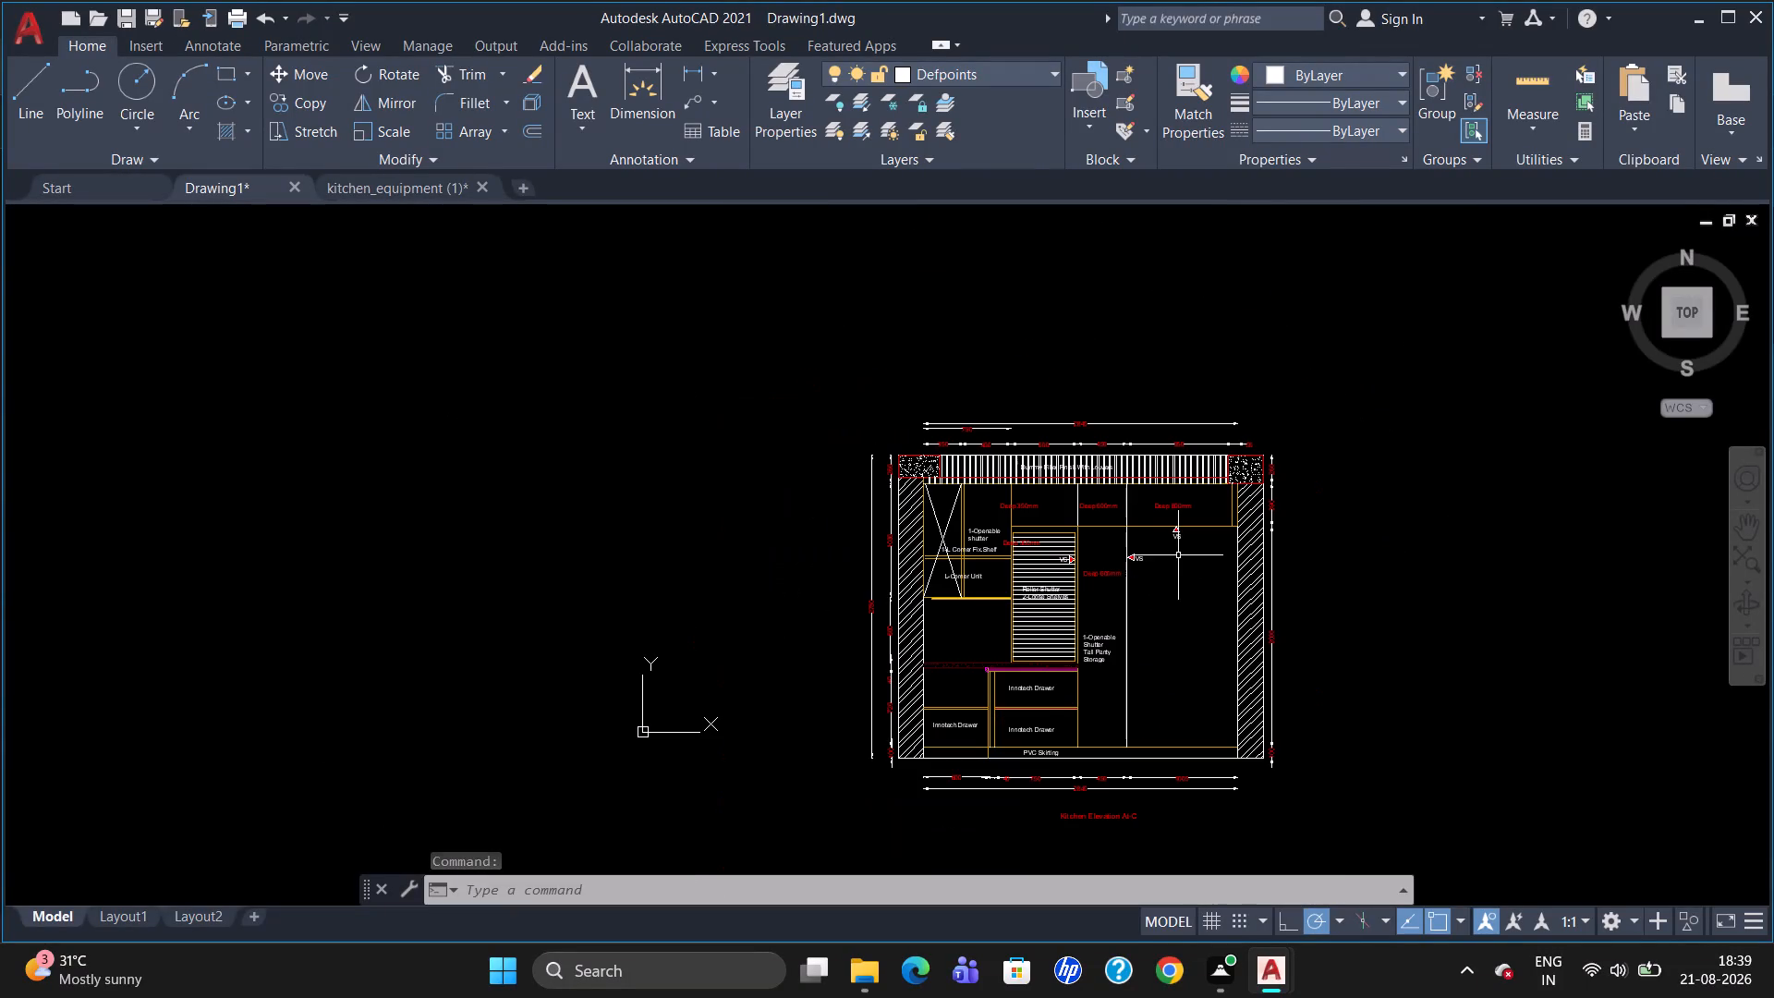
click(407, 197)
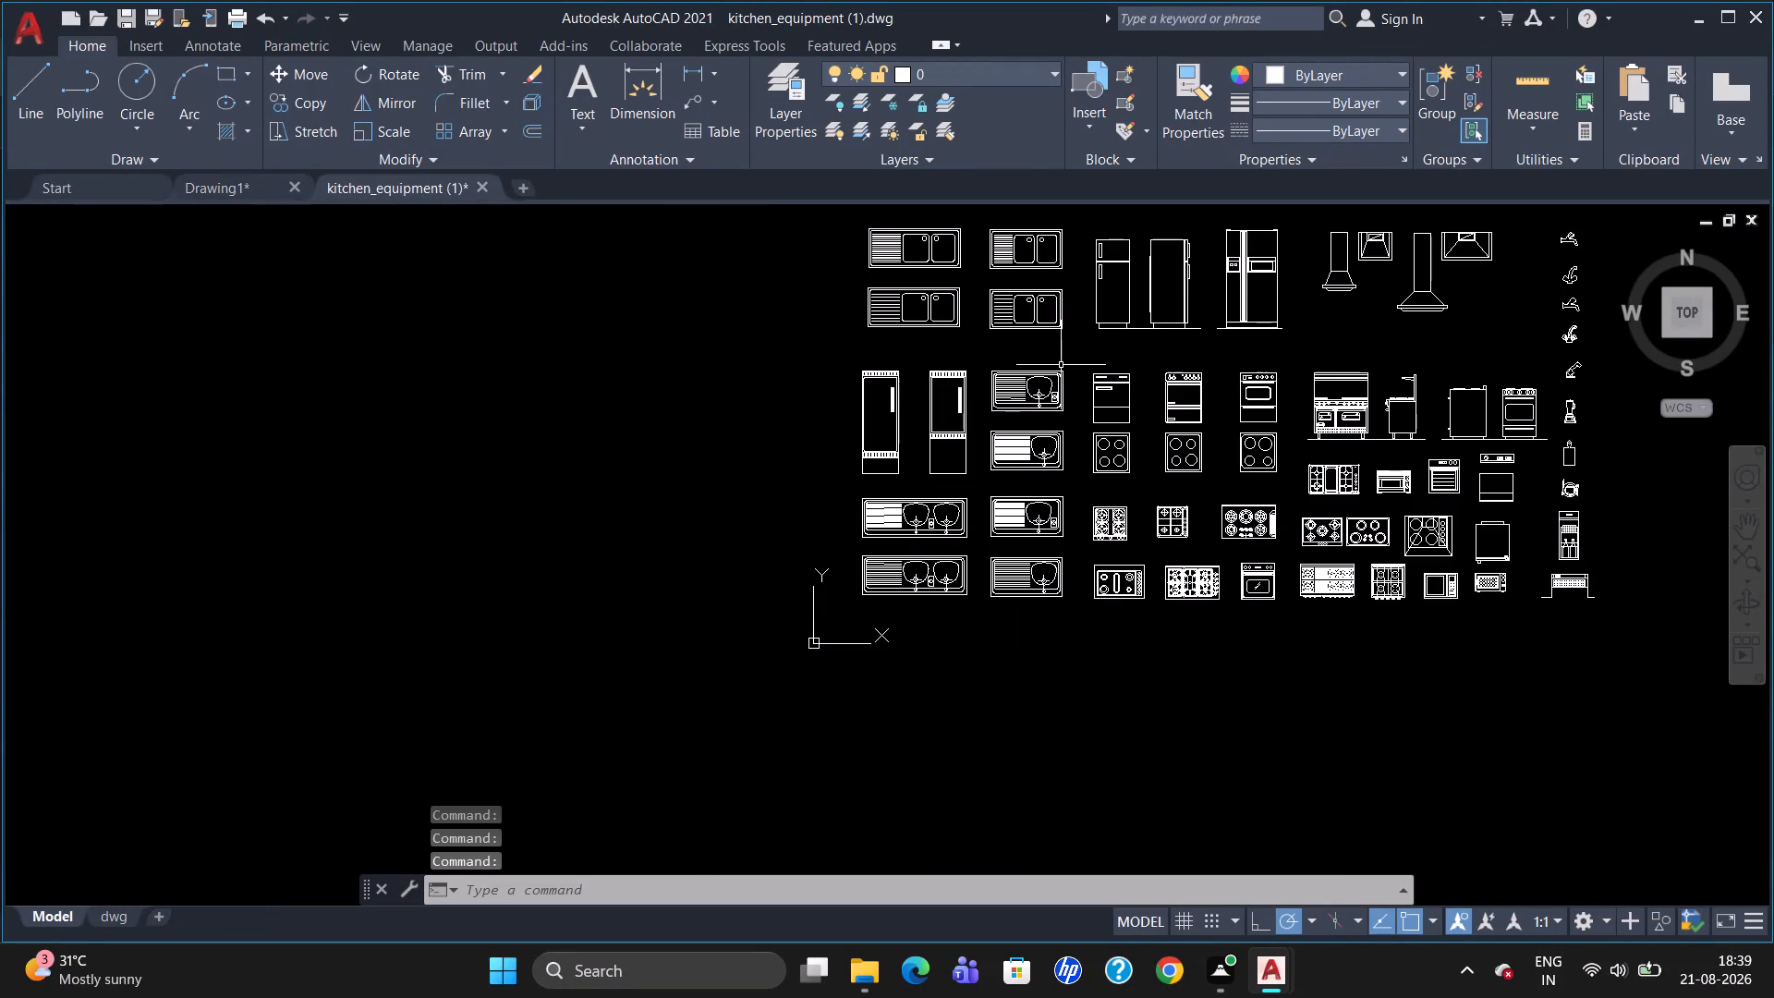
click(1240, 291)
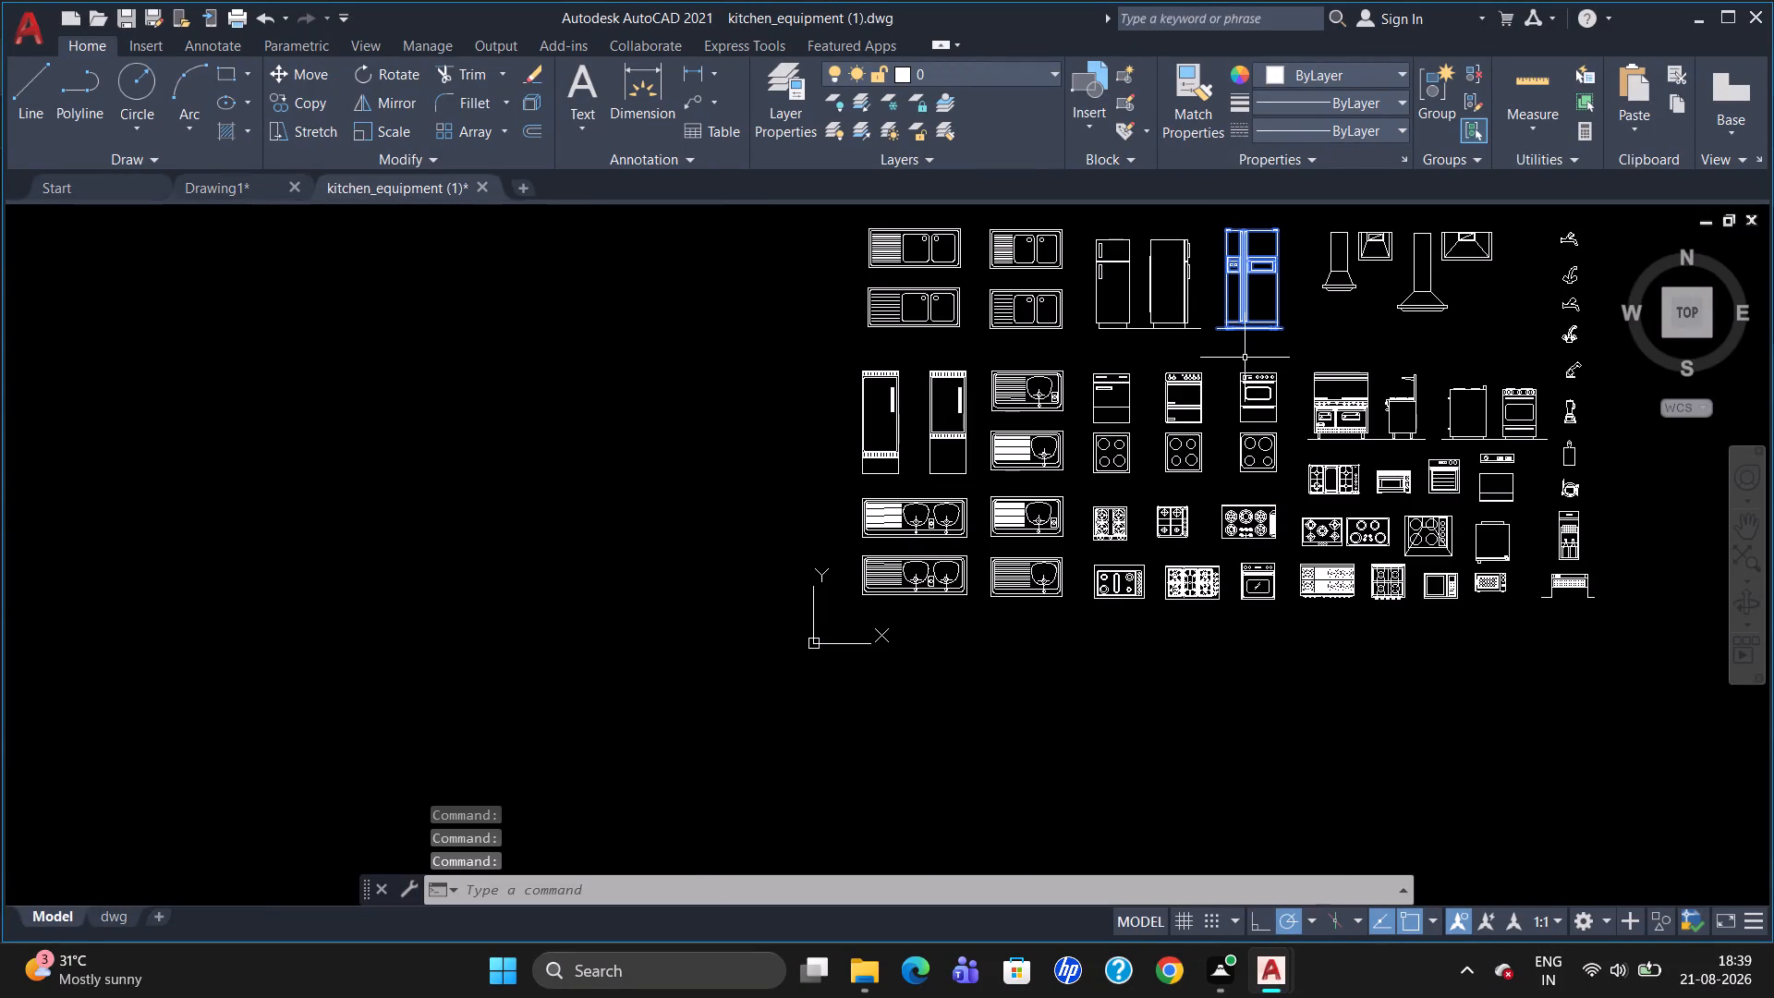
key(ctrl+c)
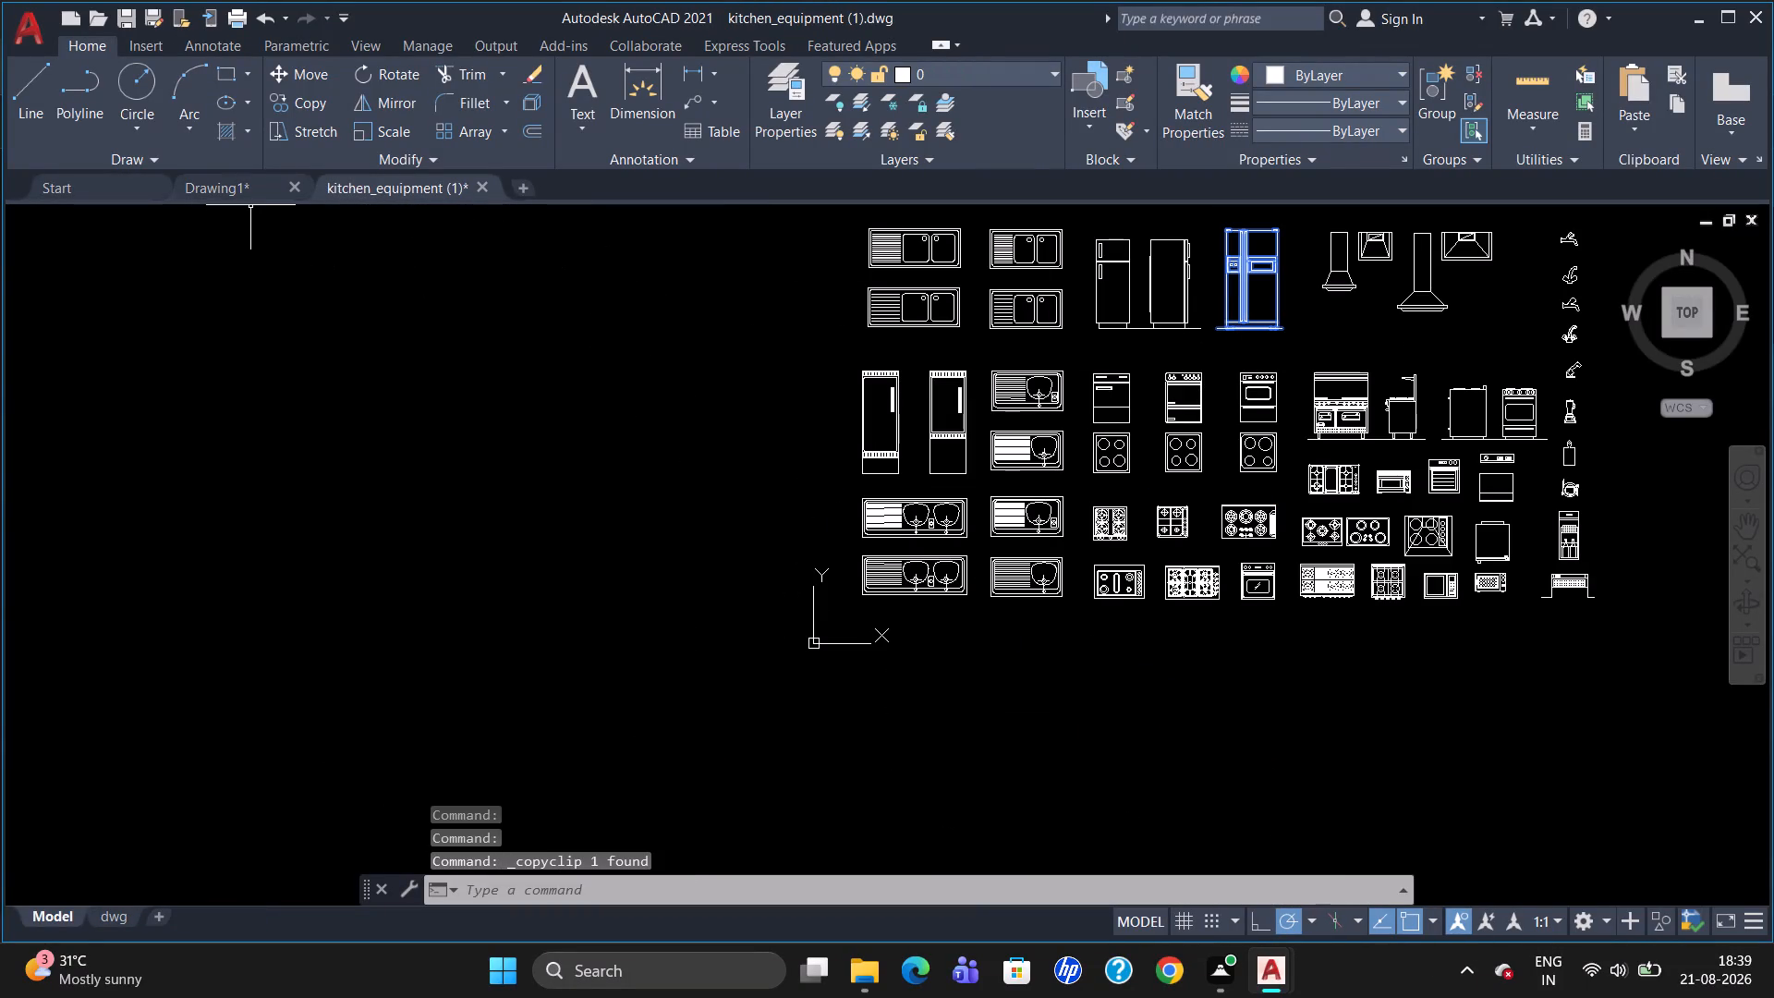
click(237, 196)
key(ctrl+v)
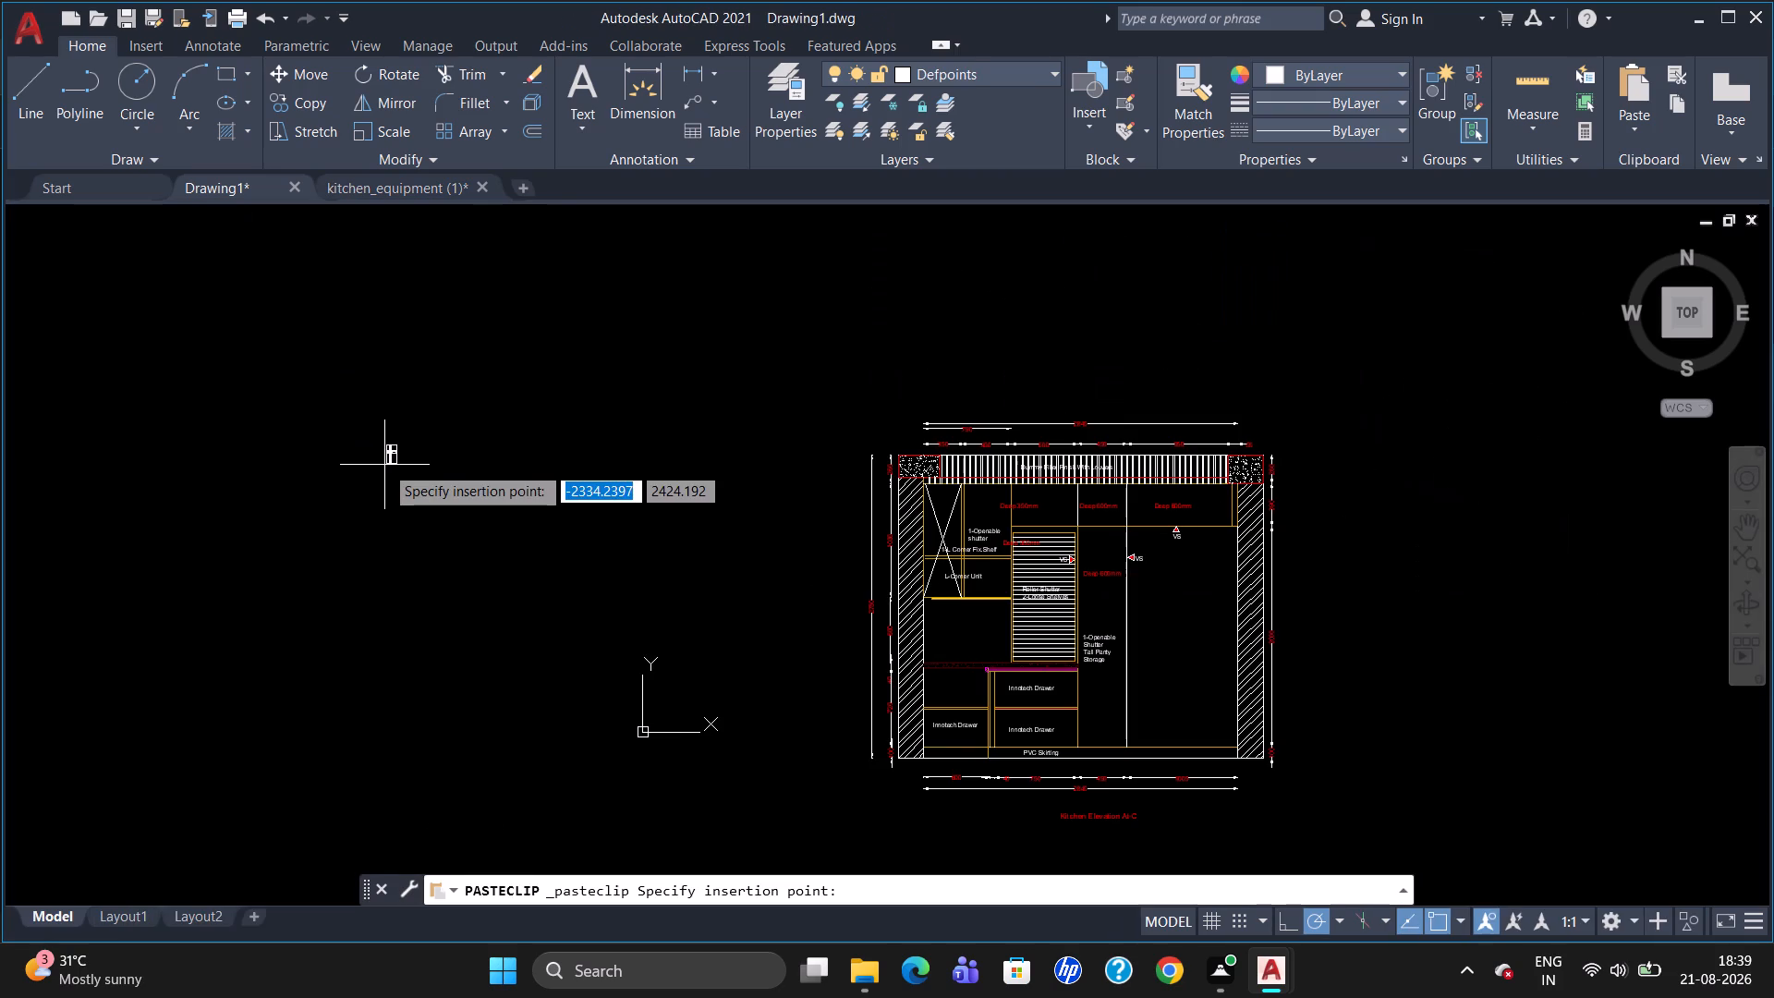
click(384, 464)
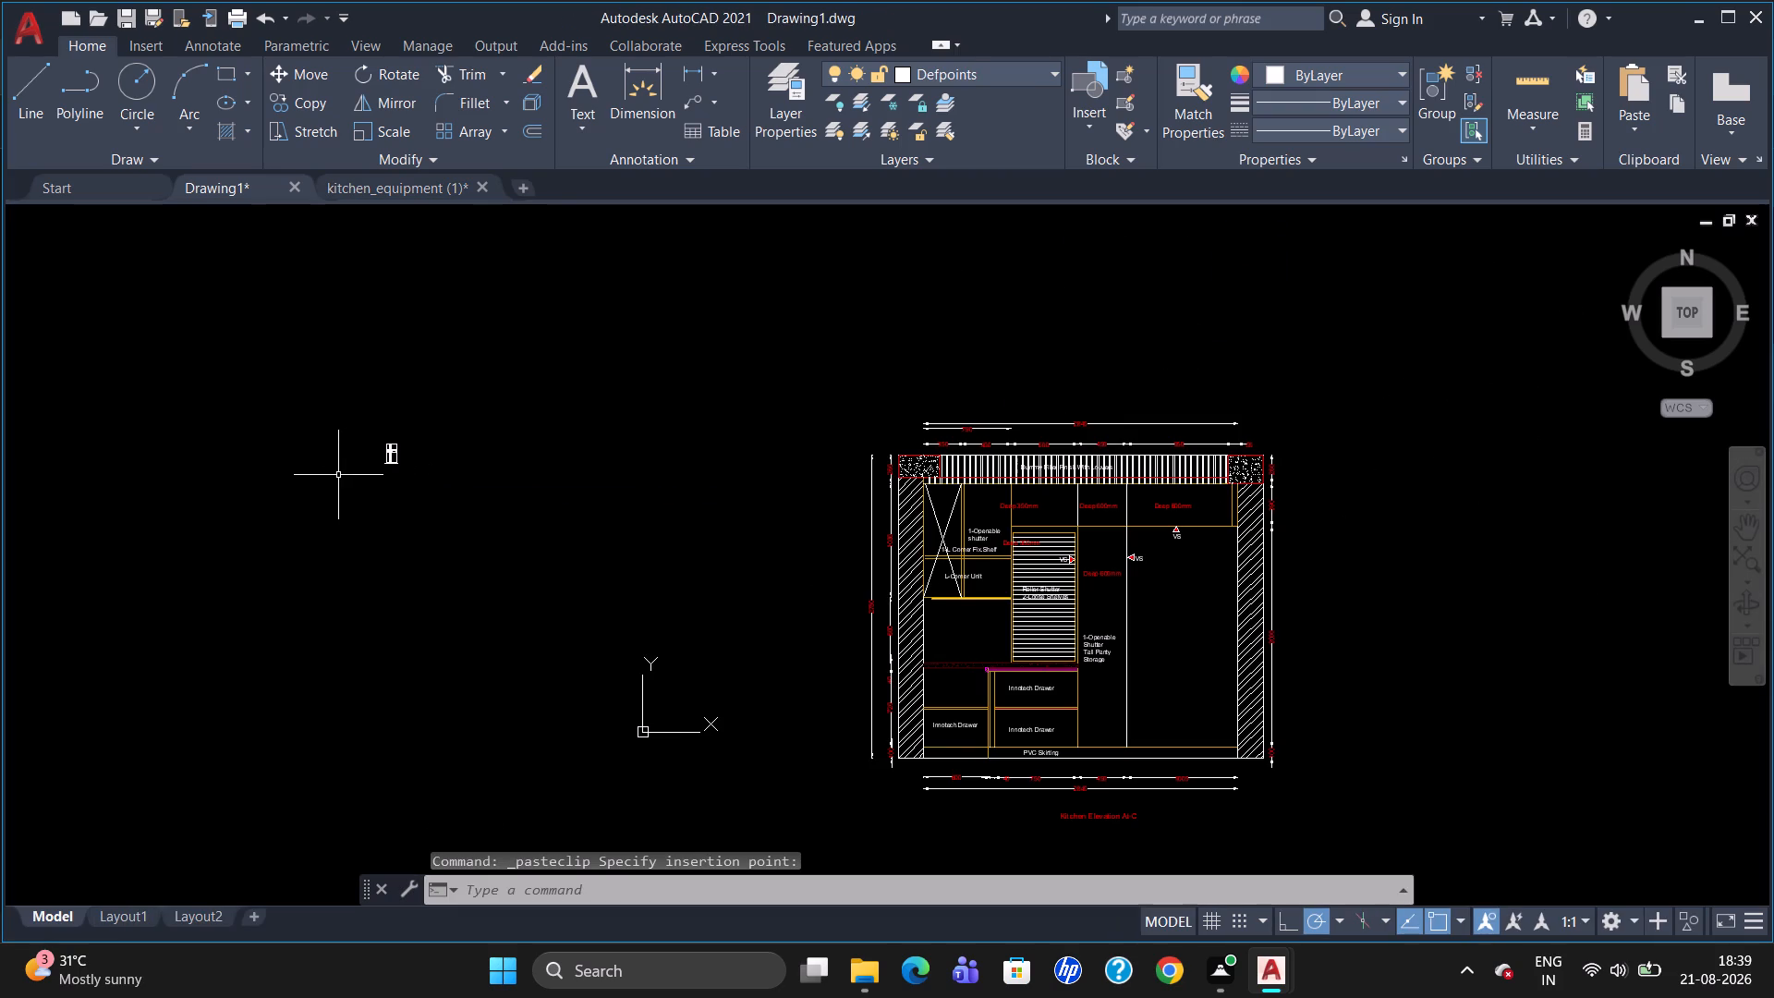
key(Escape)
Scale the pasted refrigerator up by a factor of about 4.1 from its lower-left base point.
scroll(398, 432, up, 2)
text(SC)
key(Return)
click(372, 496)
key(Return)
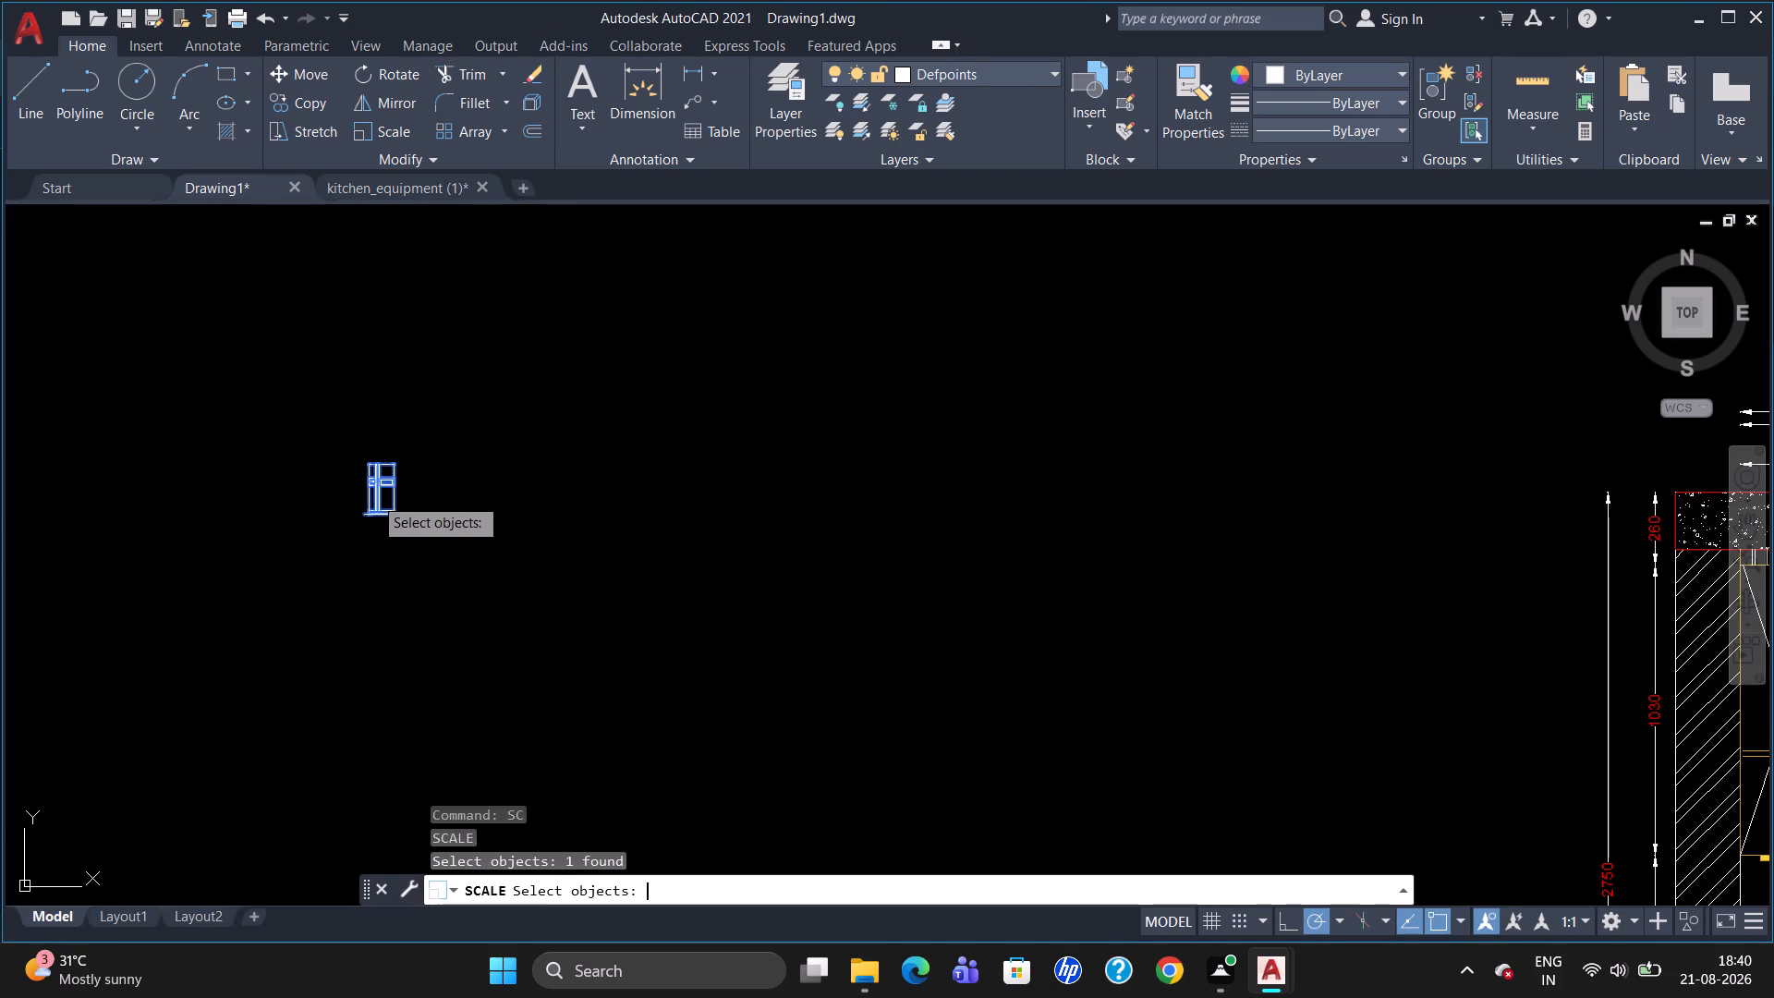
click(362, 514)
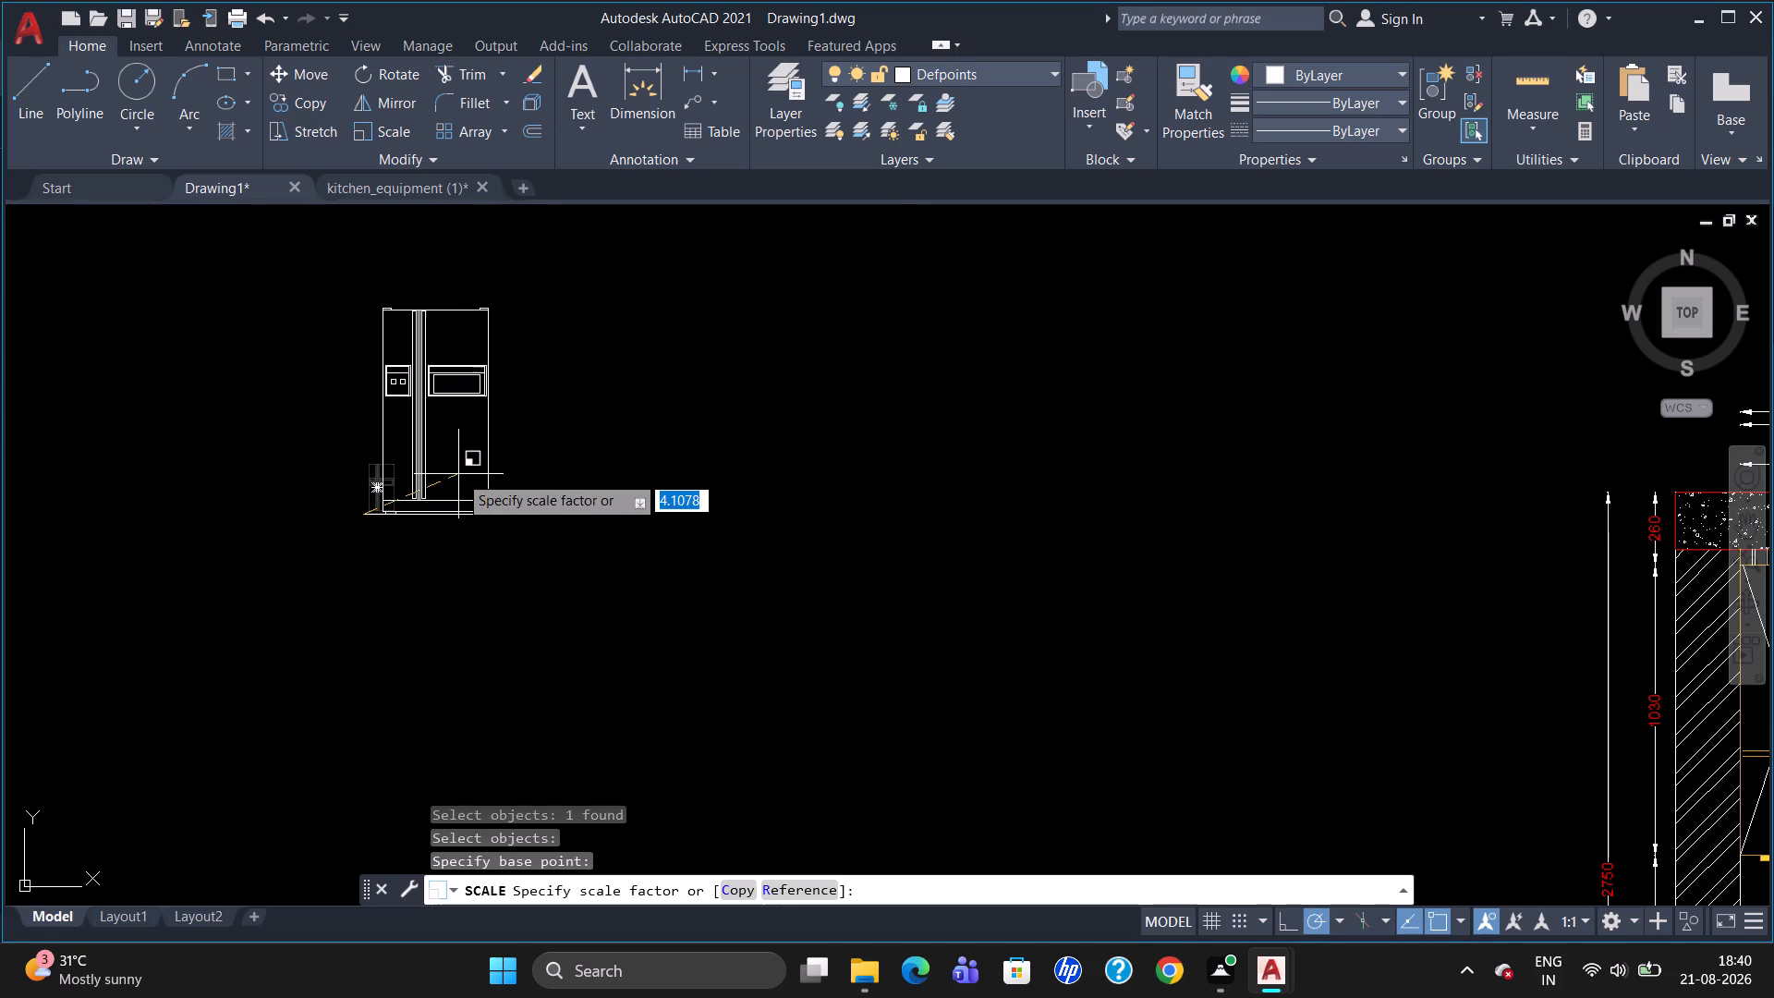
click(459, 474)
Move the refrigerator by its lower-left base point into the 1005 mm bay, onto the vertical divider just above the skirting line.
scroll(468, 481, down, 2)
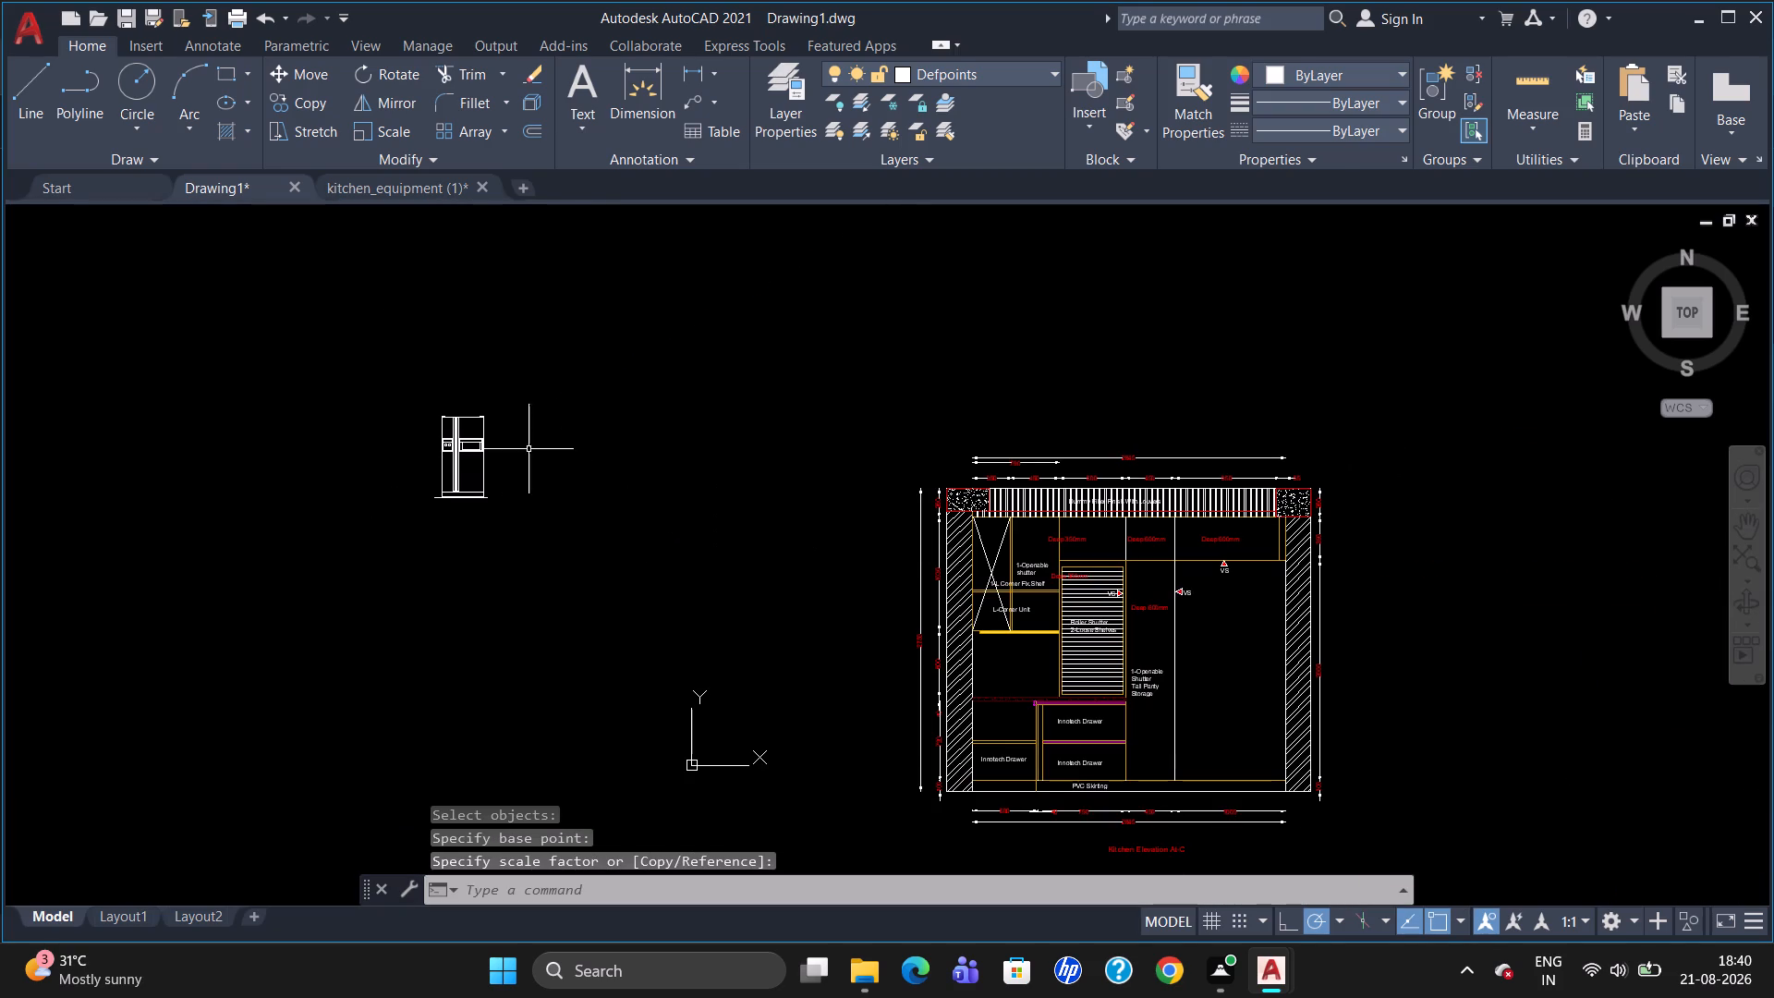
click(455, 458)
key(m)
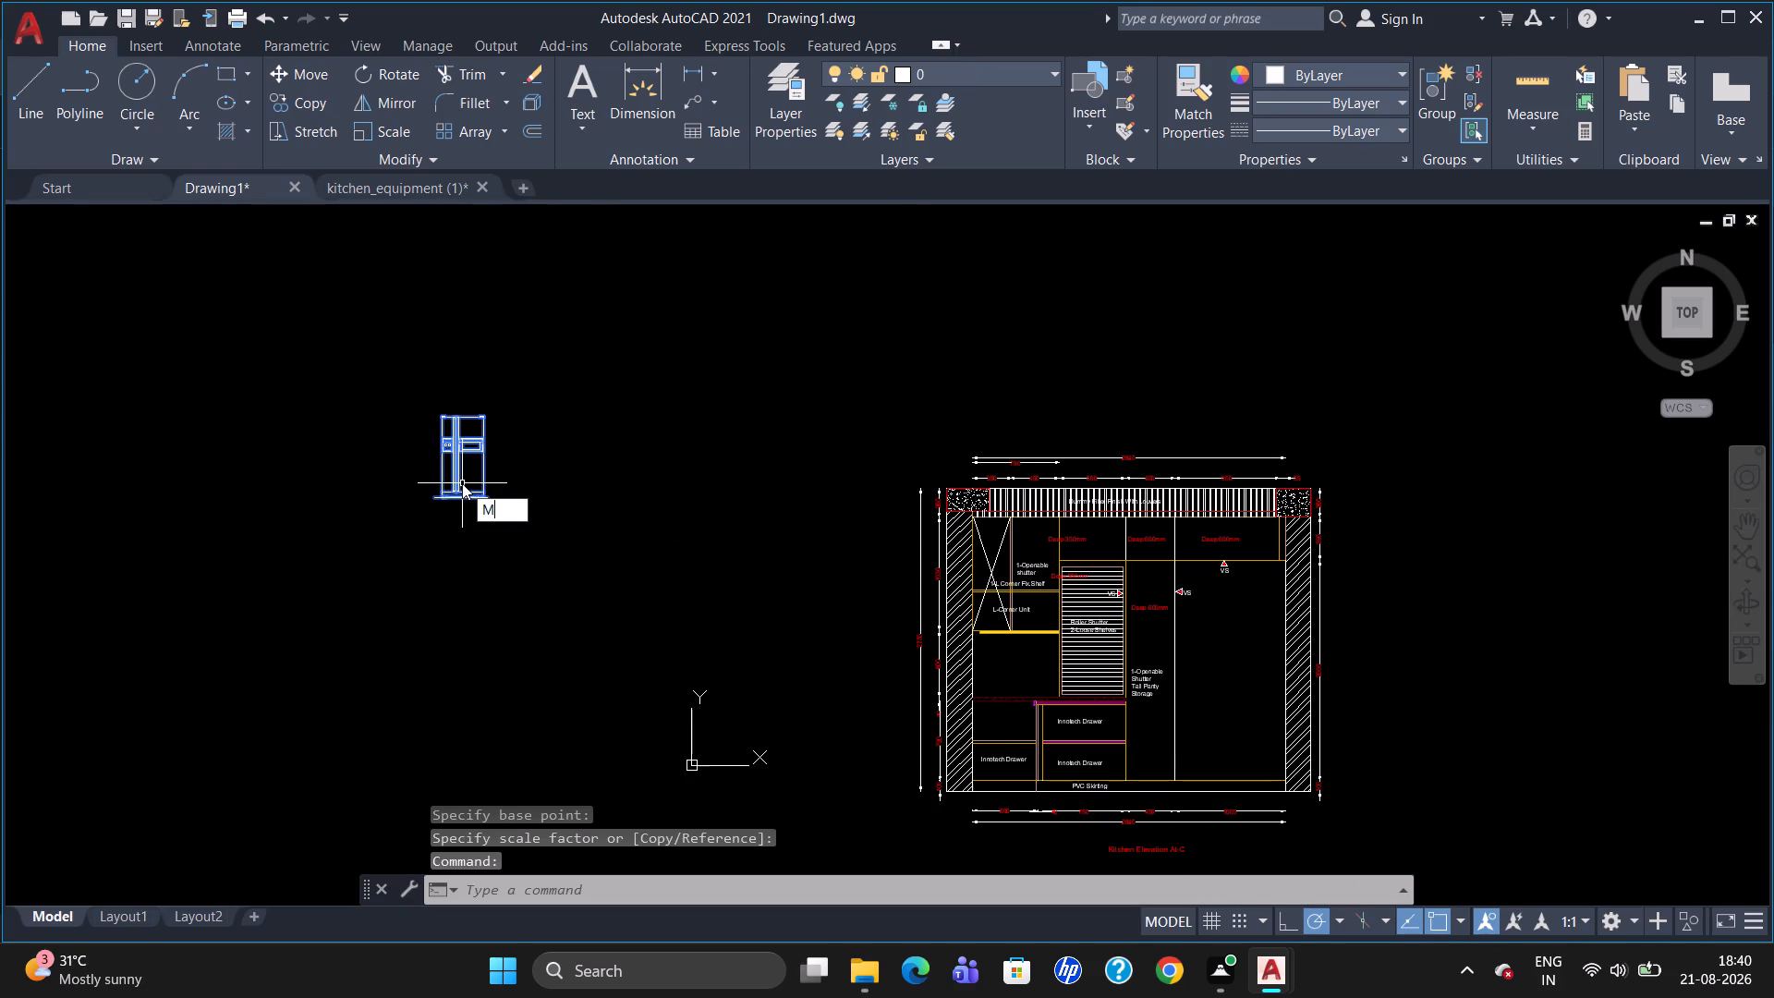
key(Return)
click(432, 495)
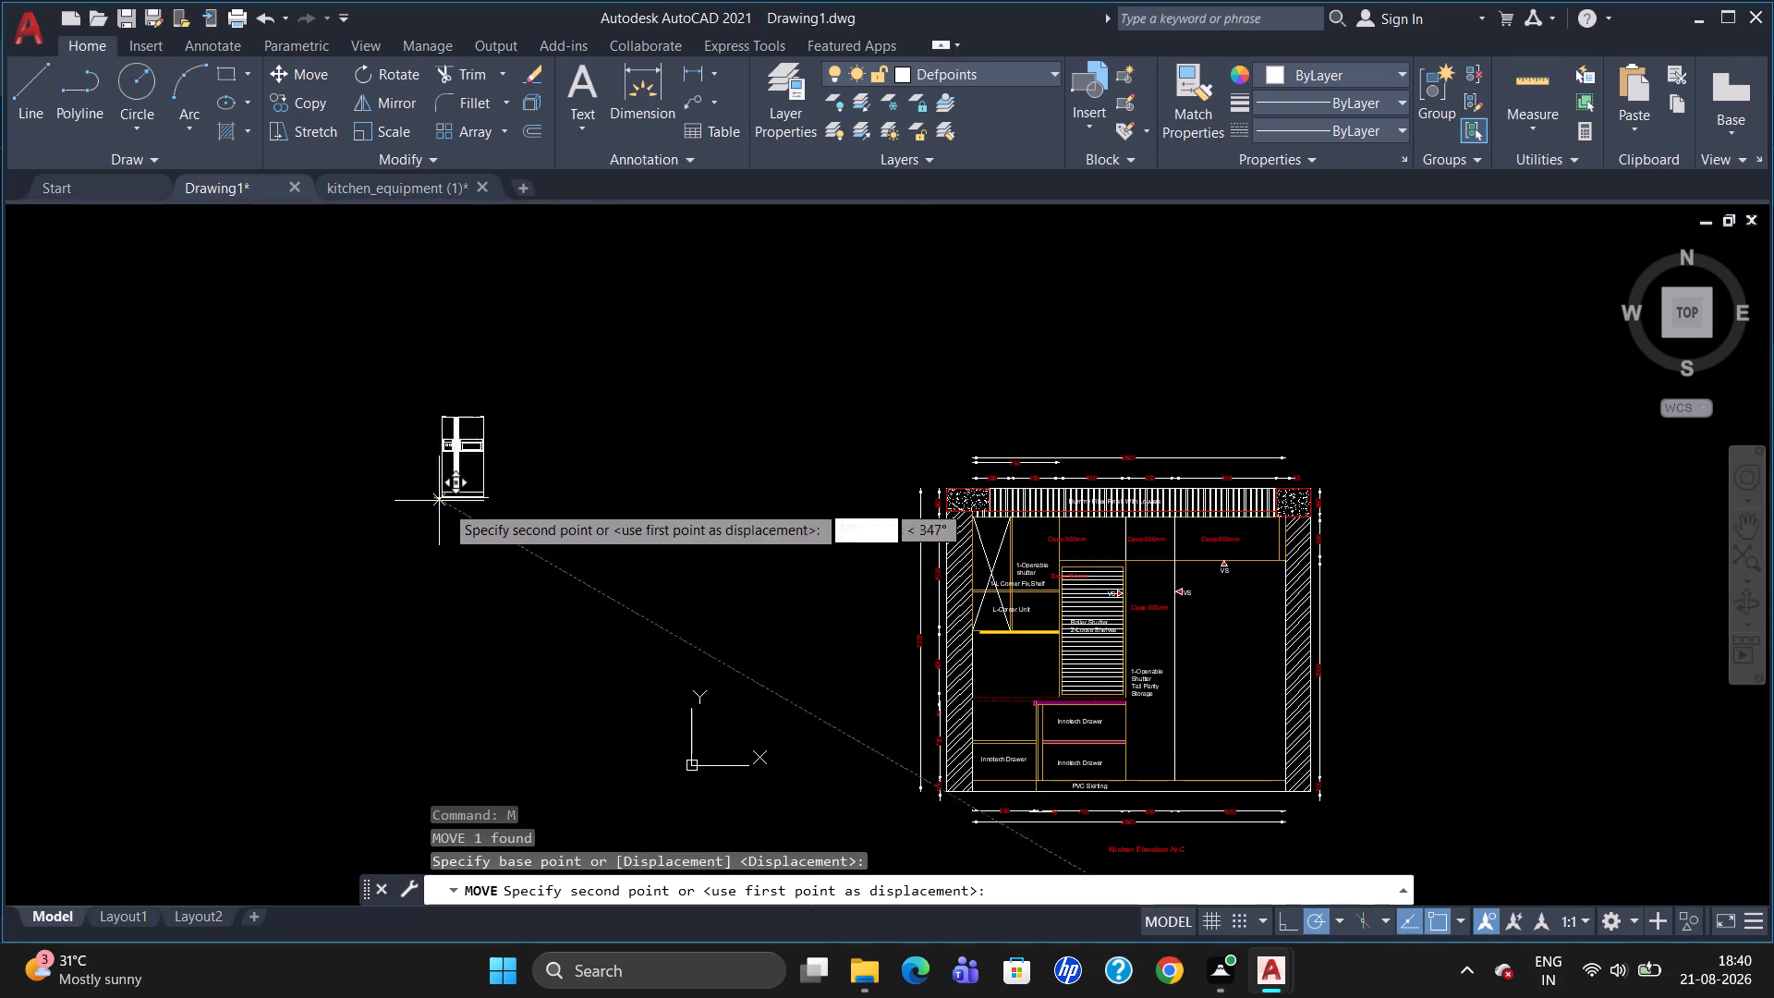
scroll(1154, 737, up, 3)
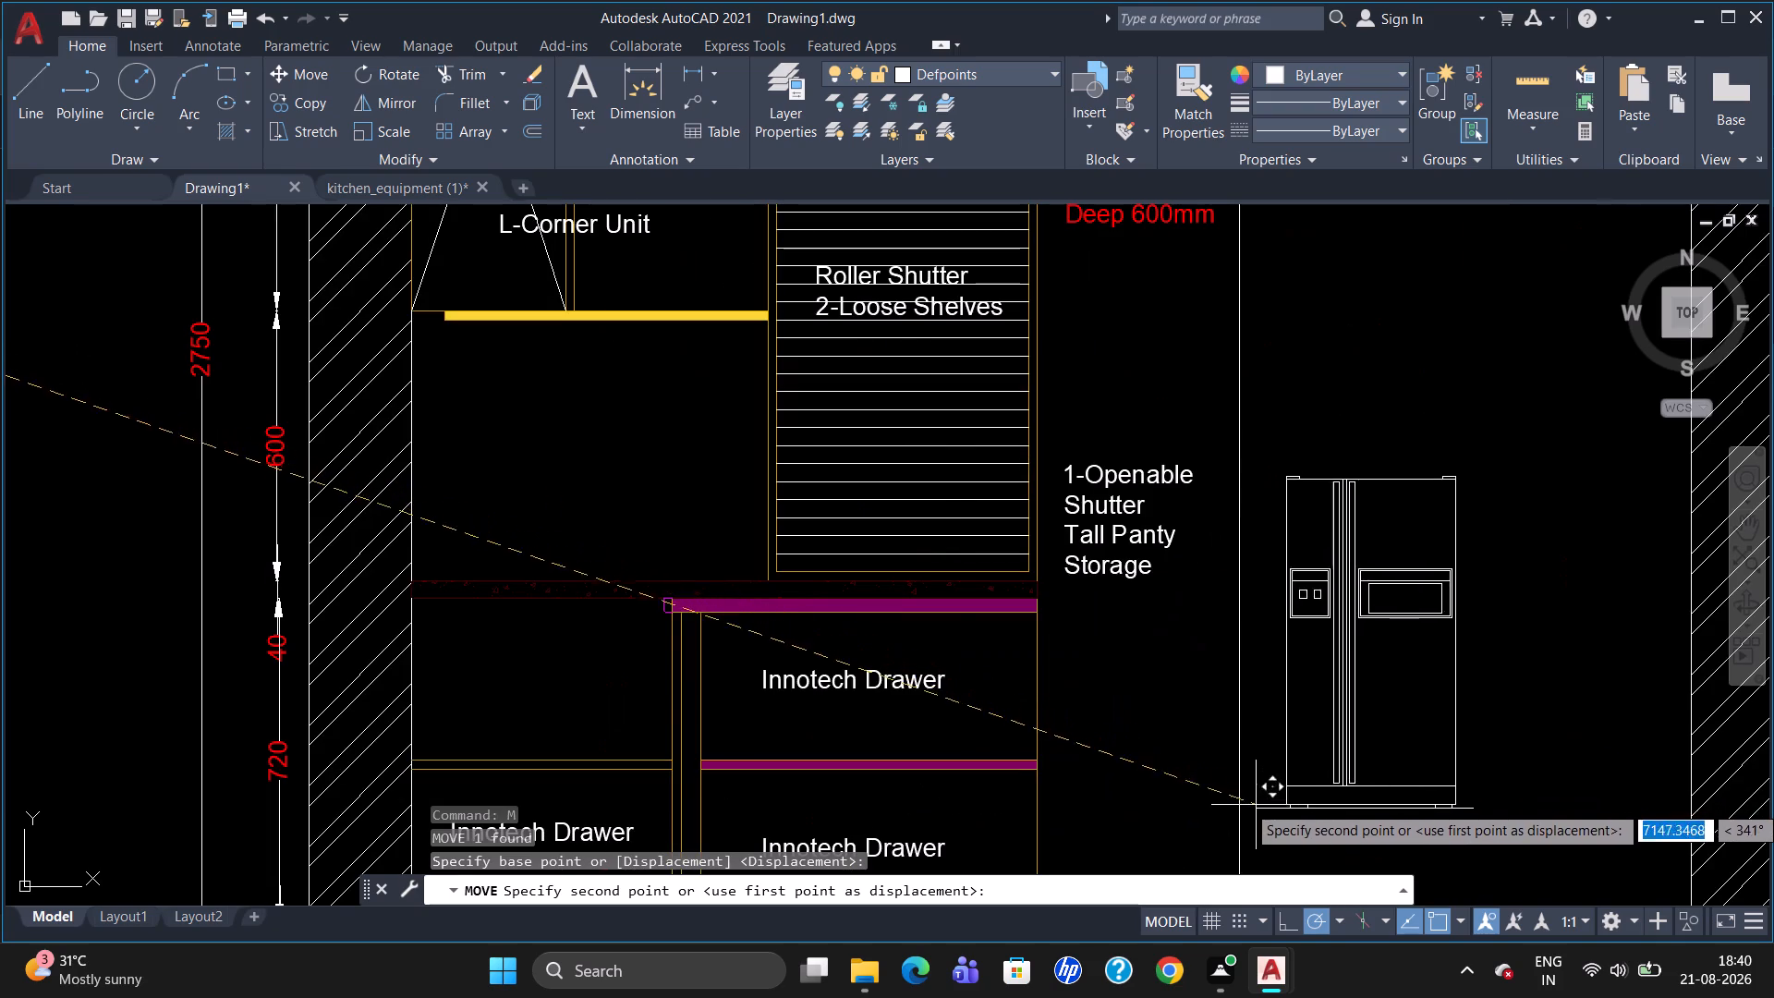
scroll(1269, 796, down, 2)
scroll(1290, 826, up, 2)
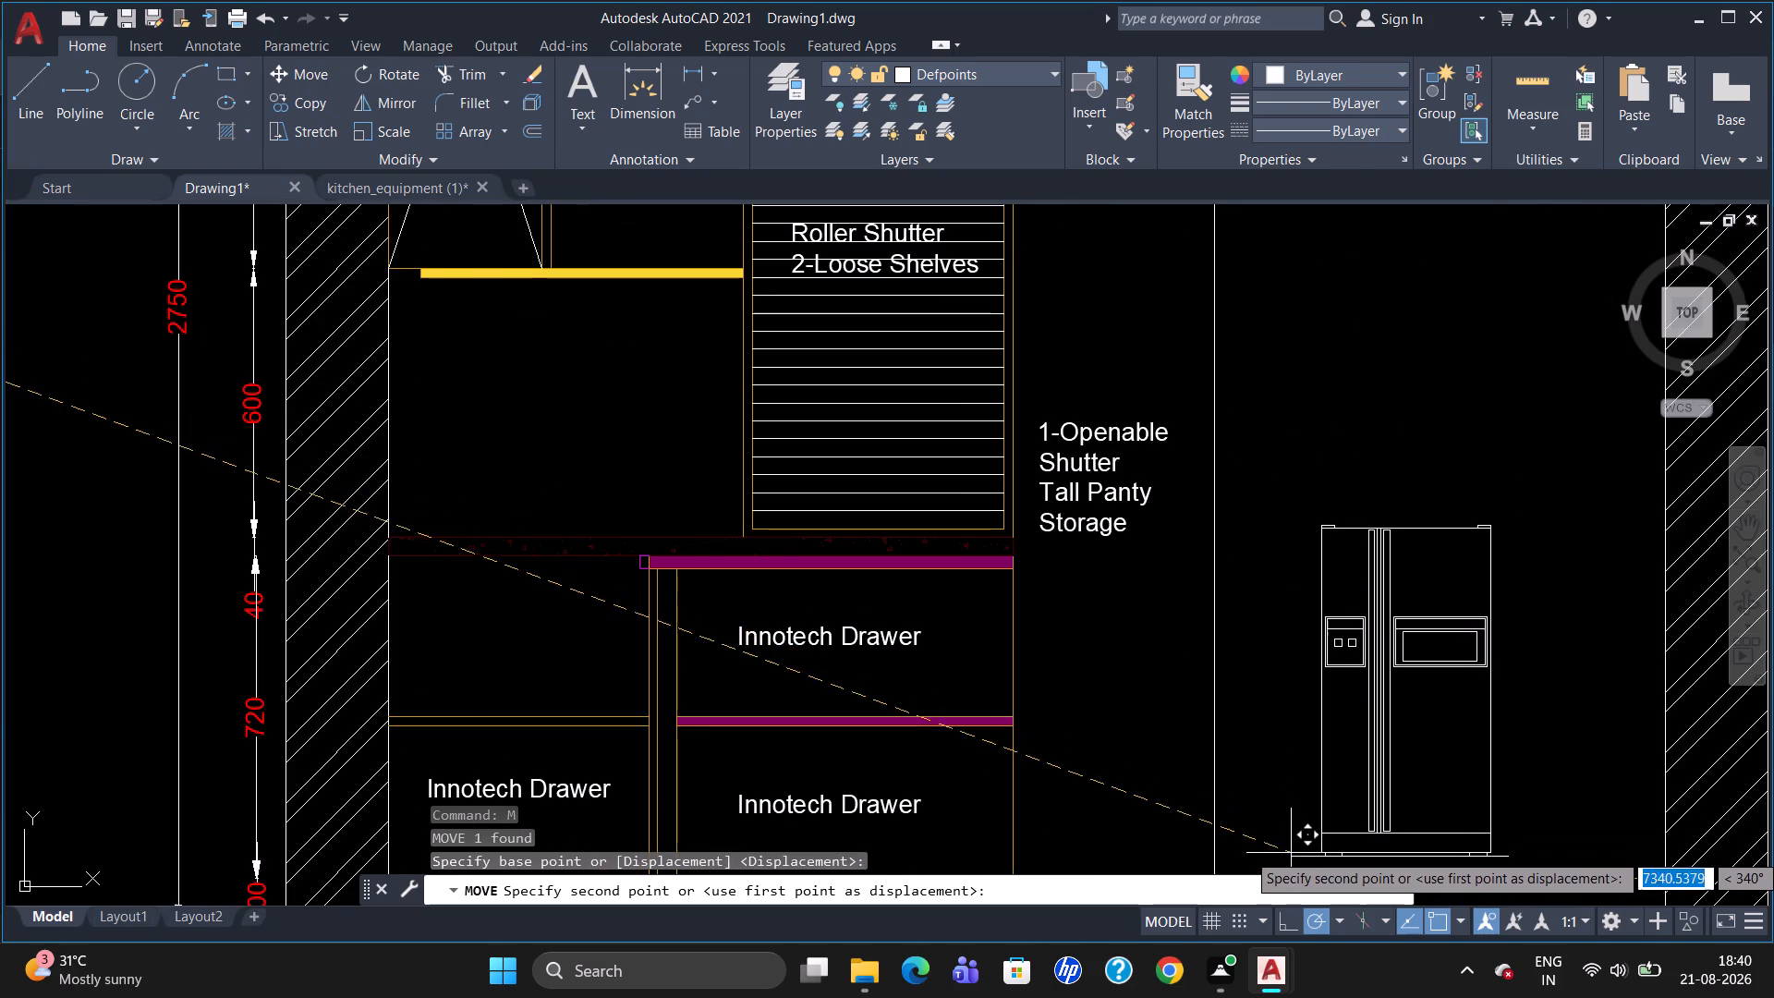
scroll(1293, 846, up, 4)
scroll(1285, 765, down, 6)
scroll(1280, 785, up, 2)
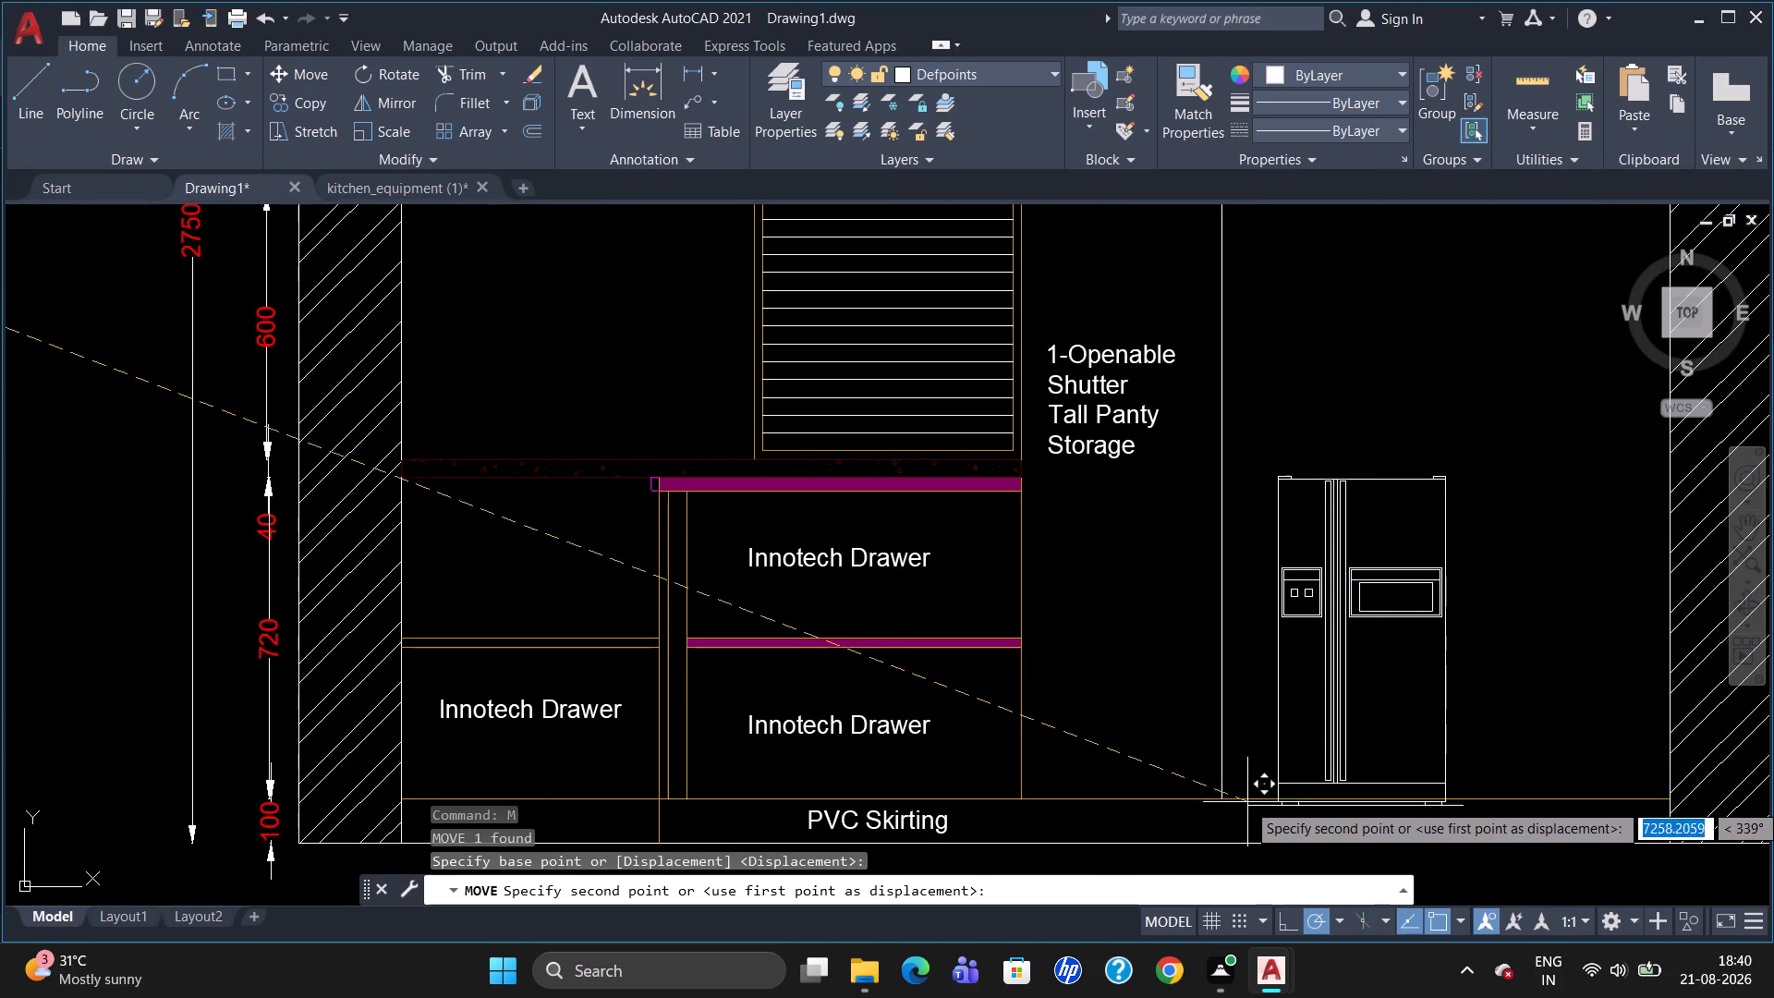
scroll(1231, 793, up, 2)
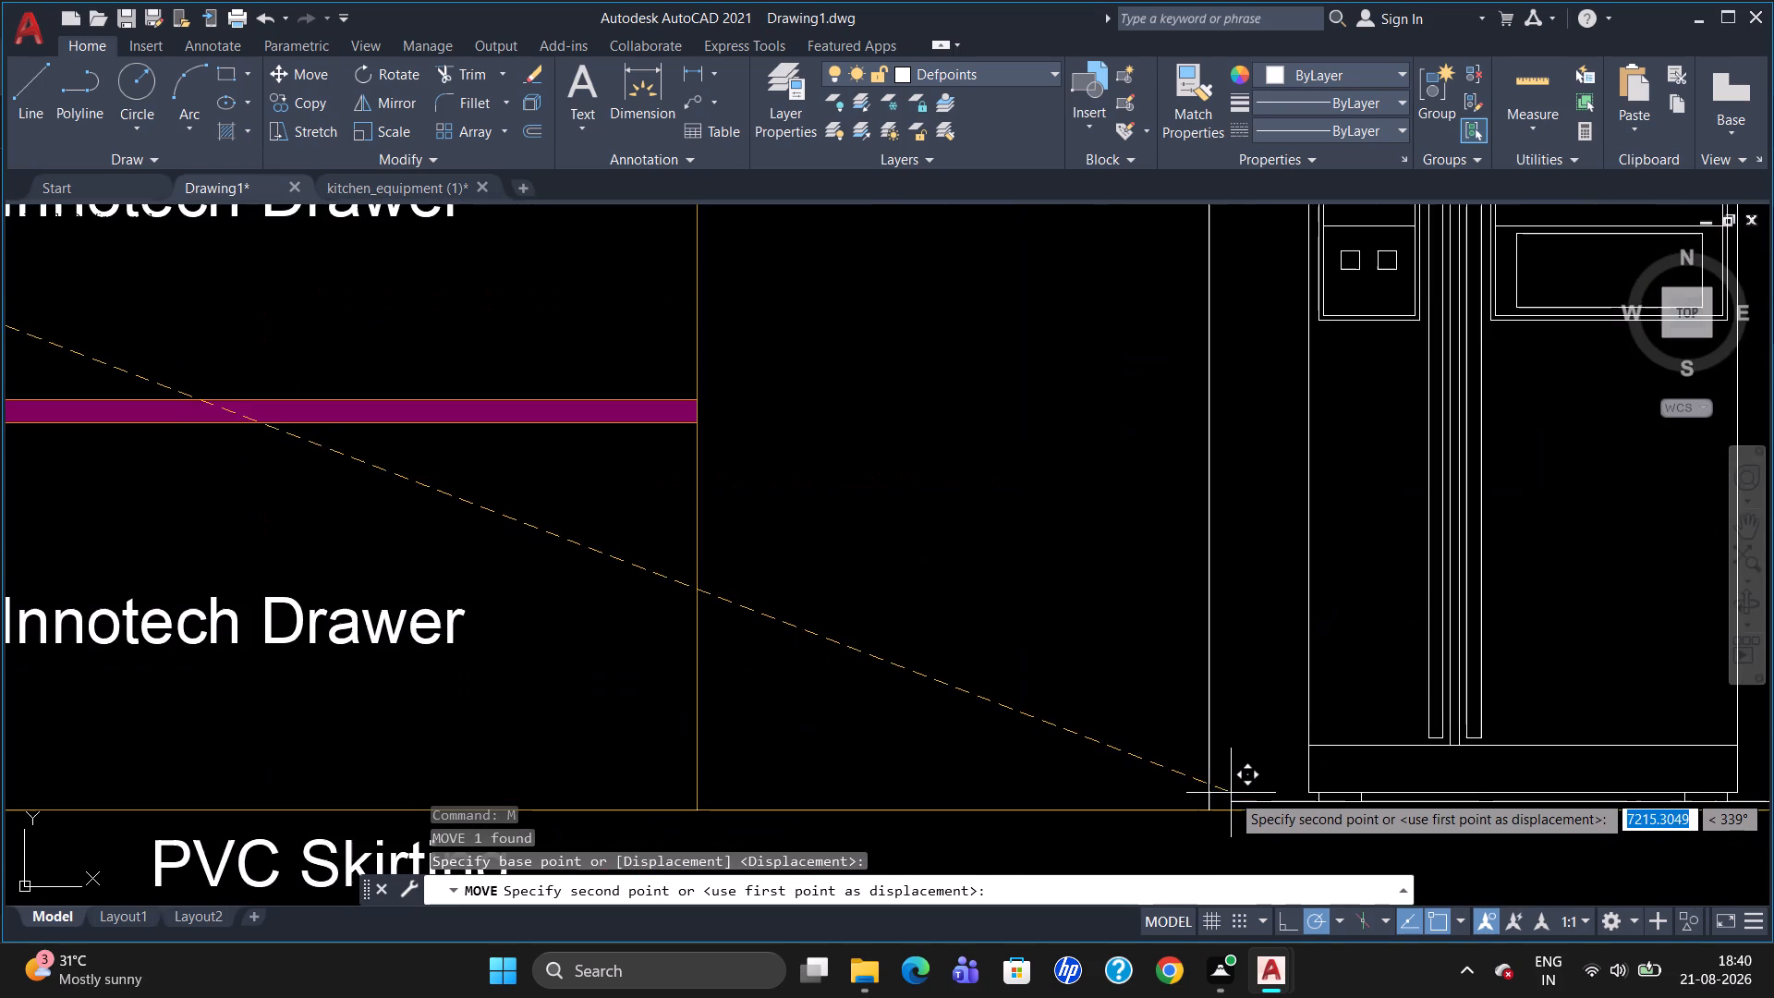
scroll(1207, 799, up, 3)
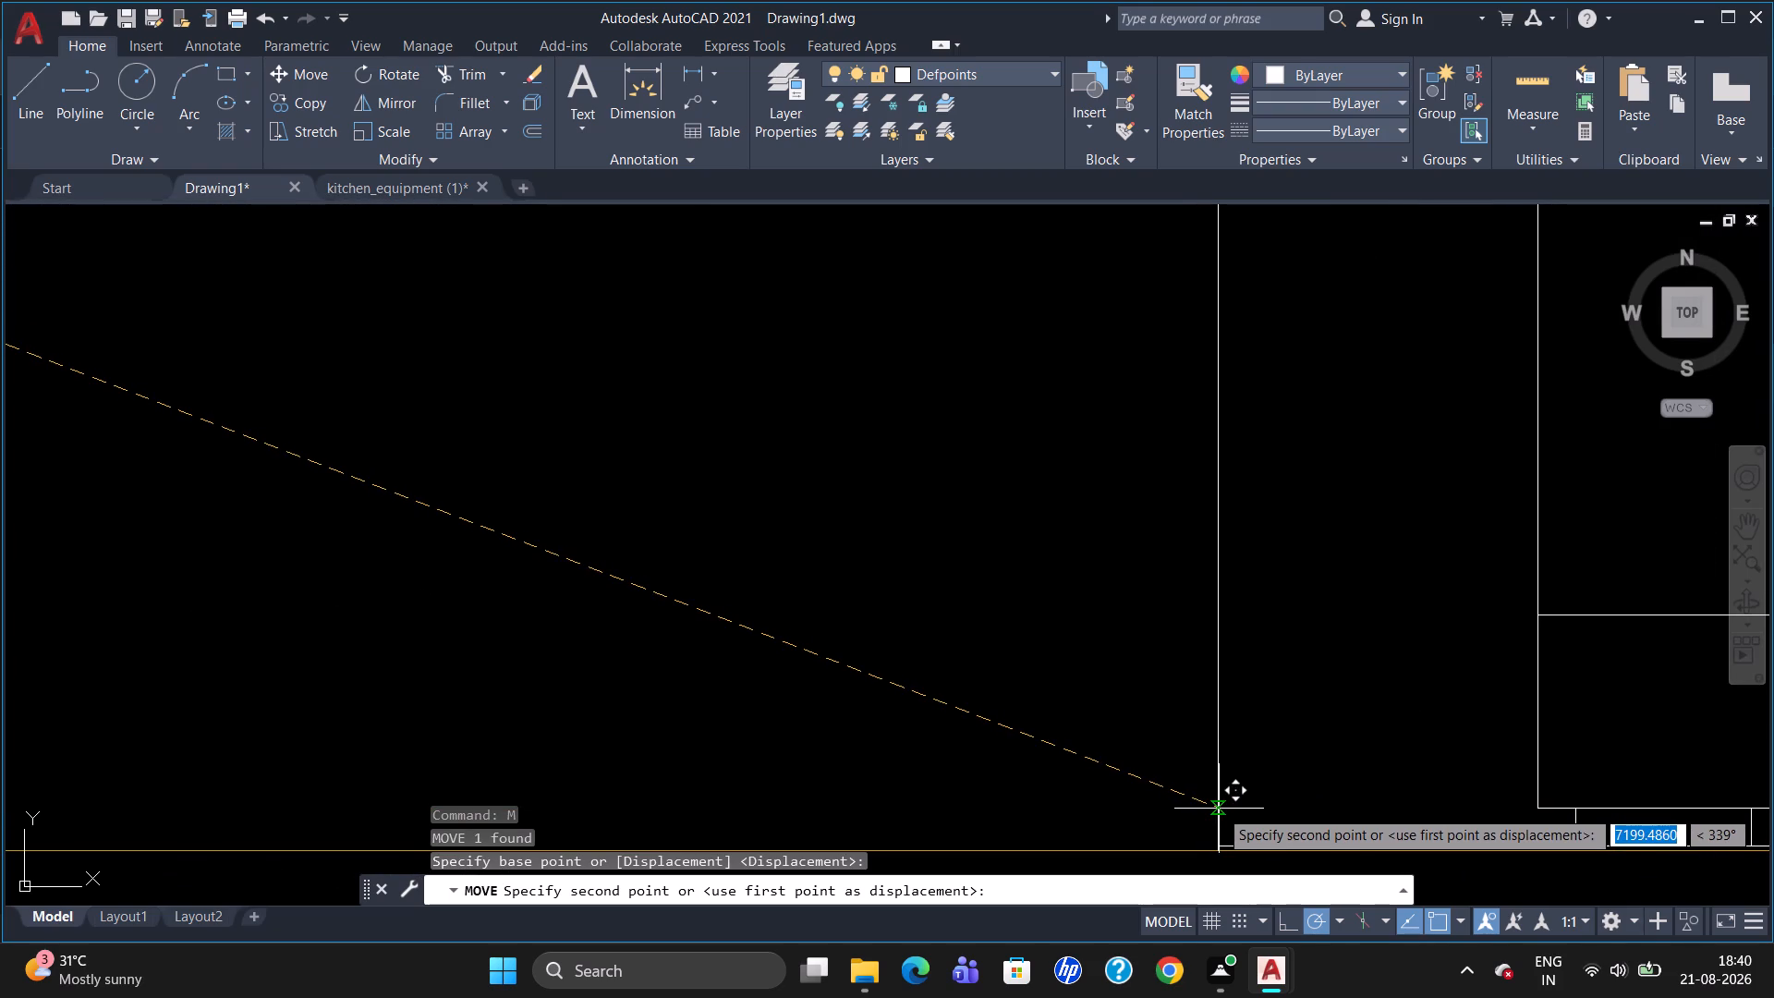
click(1217, 807)
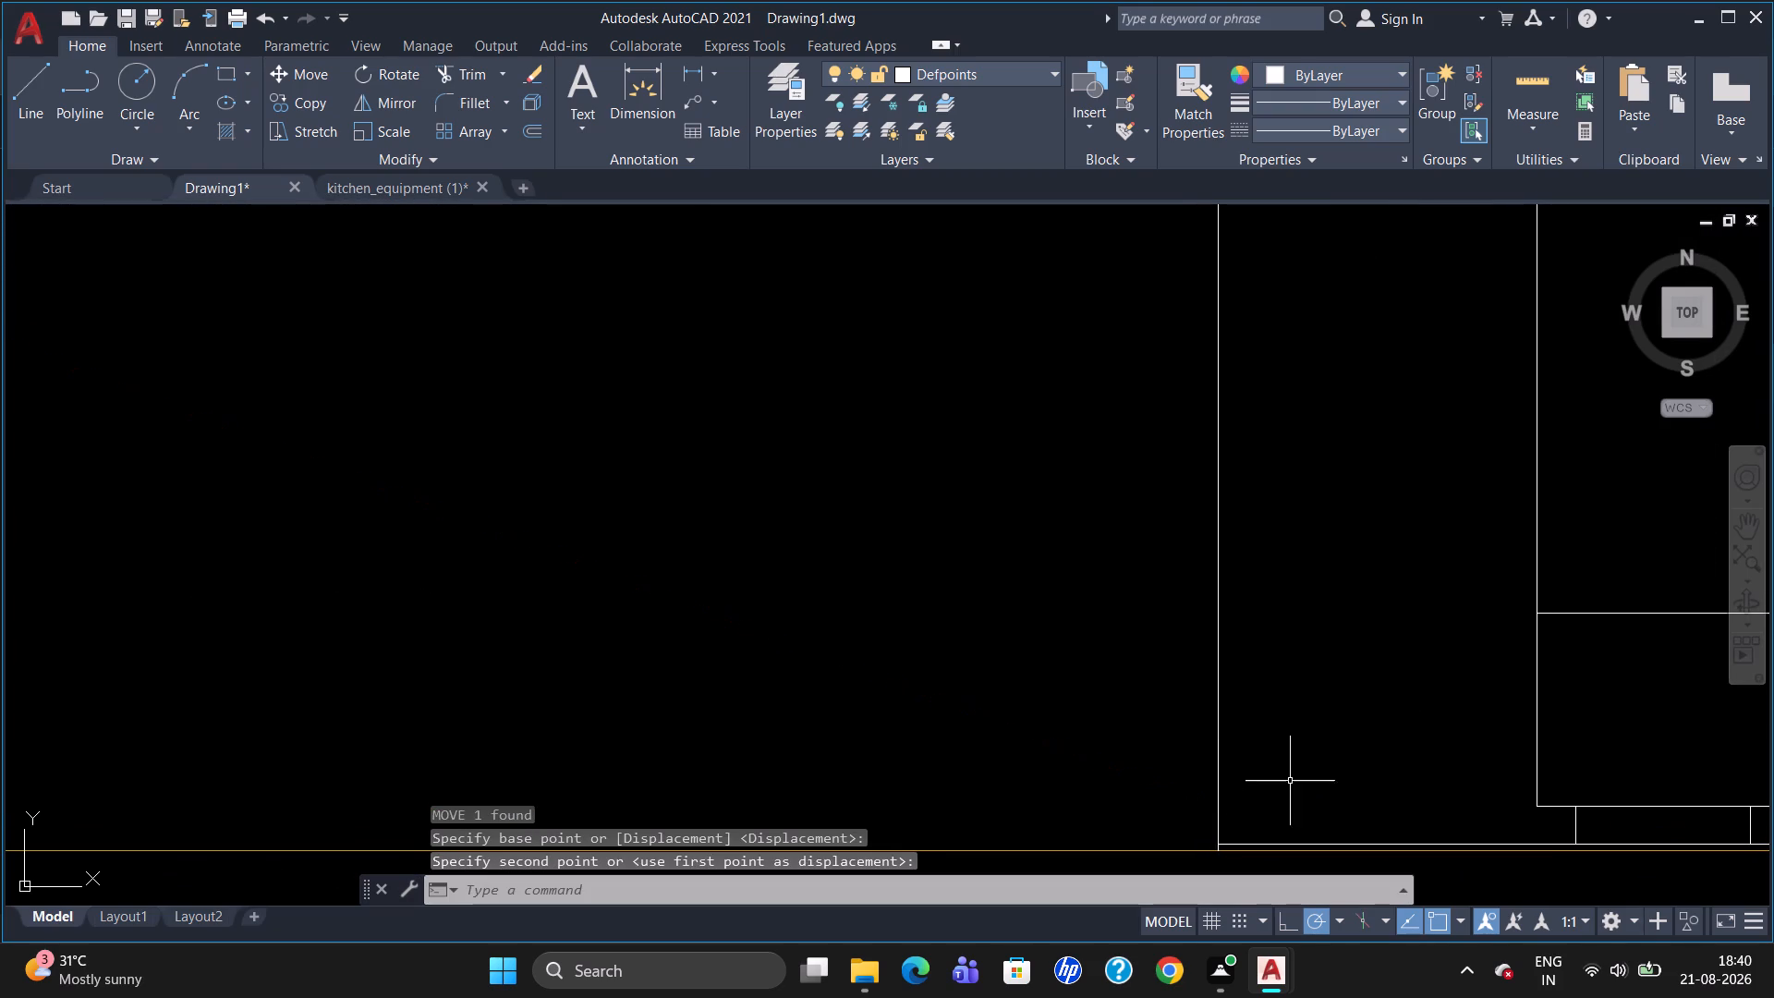
Scale the refrigerator up by a factor of about 2.06 from its lower-left base point to fill the bay.
scroll(1464, 697, down, 3)
scroll(1635, 692, up, 4)
scroll(1446, 623, down, 5)
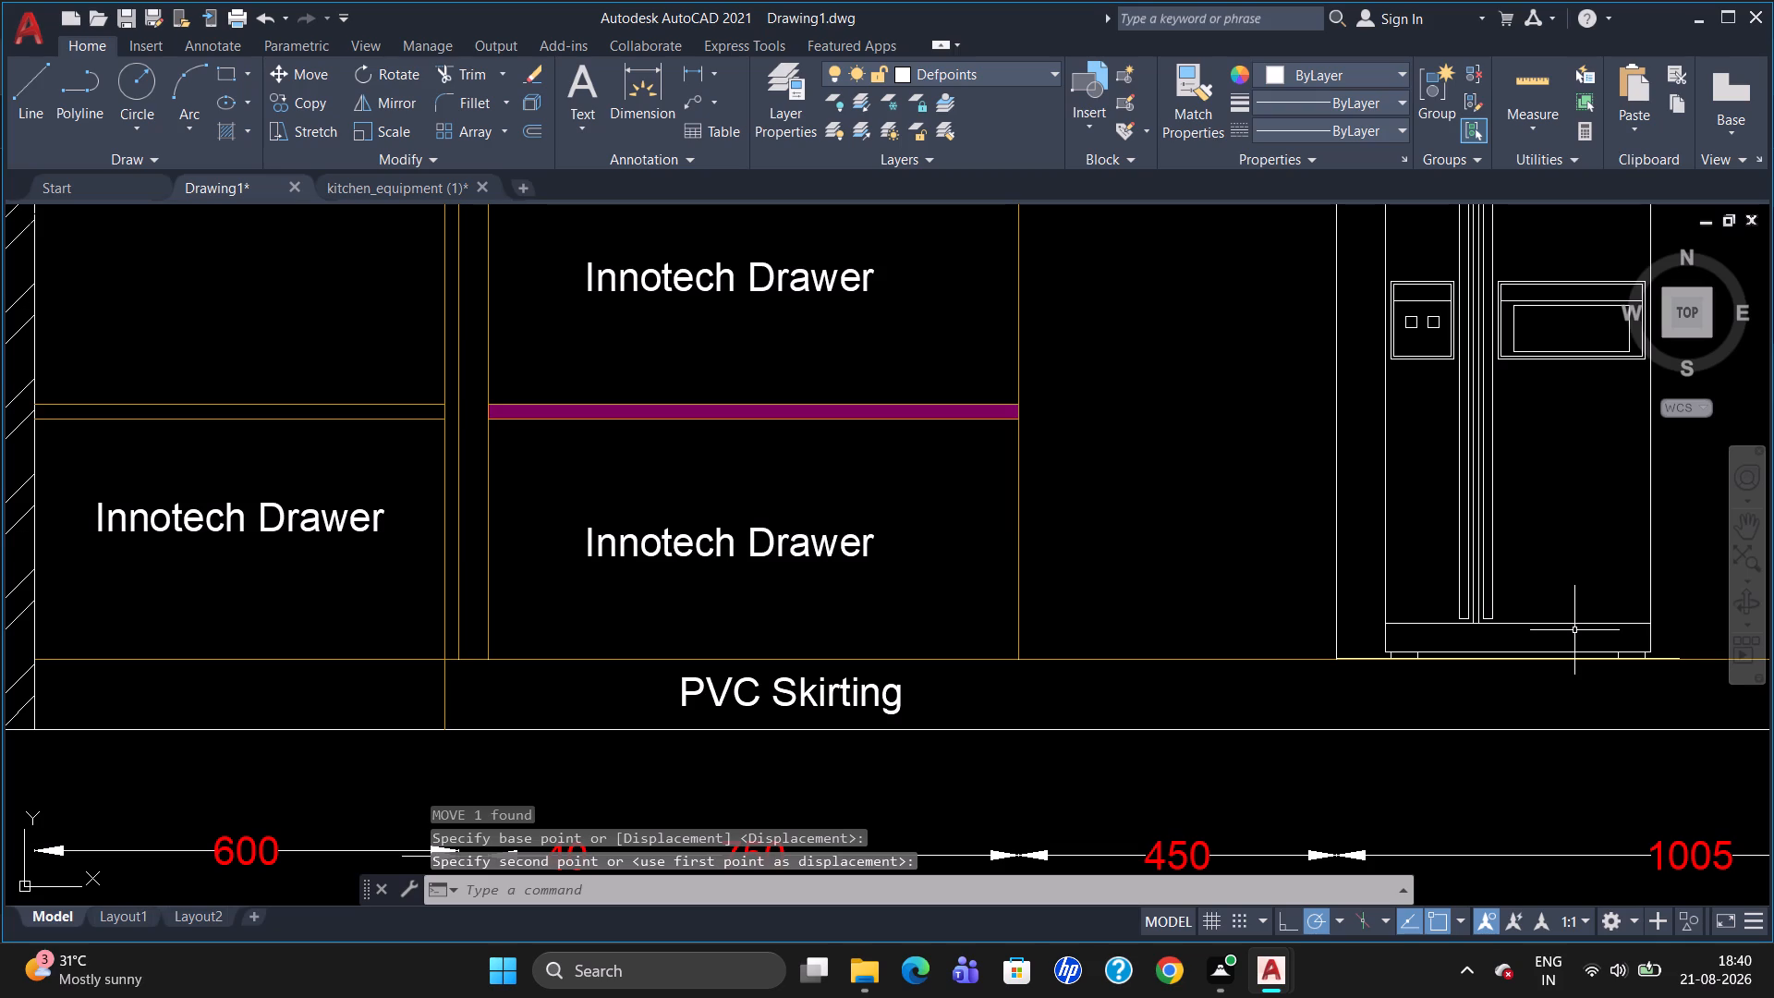
key(s)
key(c)
key(Return)
scroll(1537, 514, down, 3)
scroll(1590, 525, up, 2)
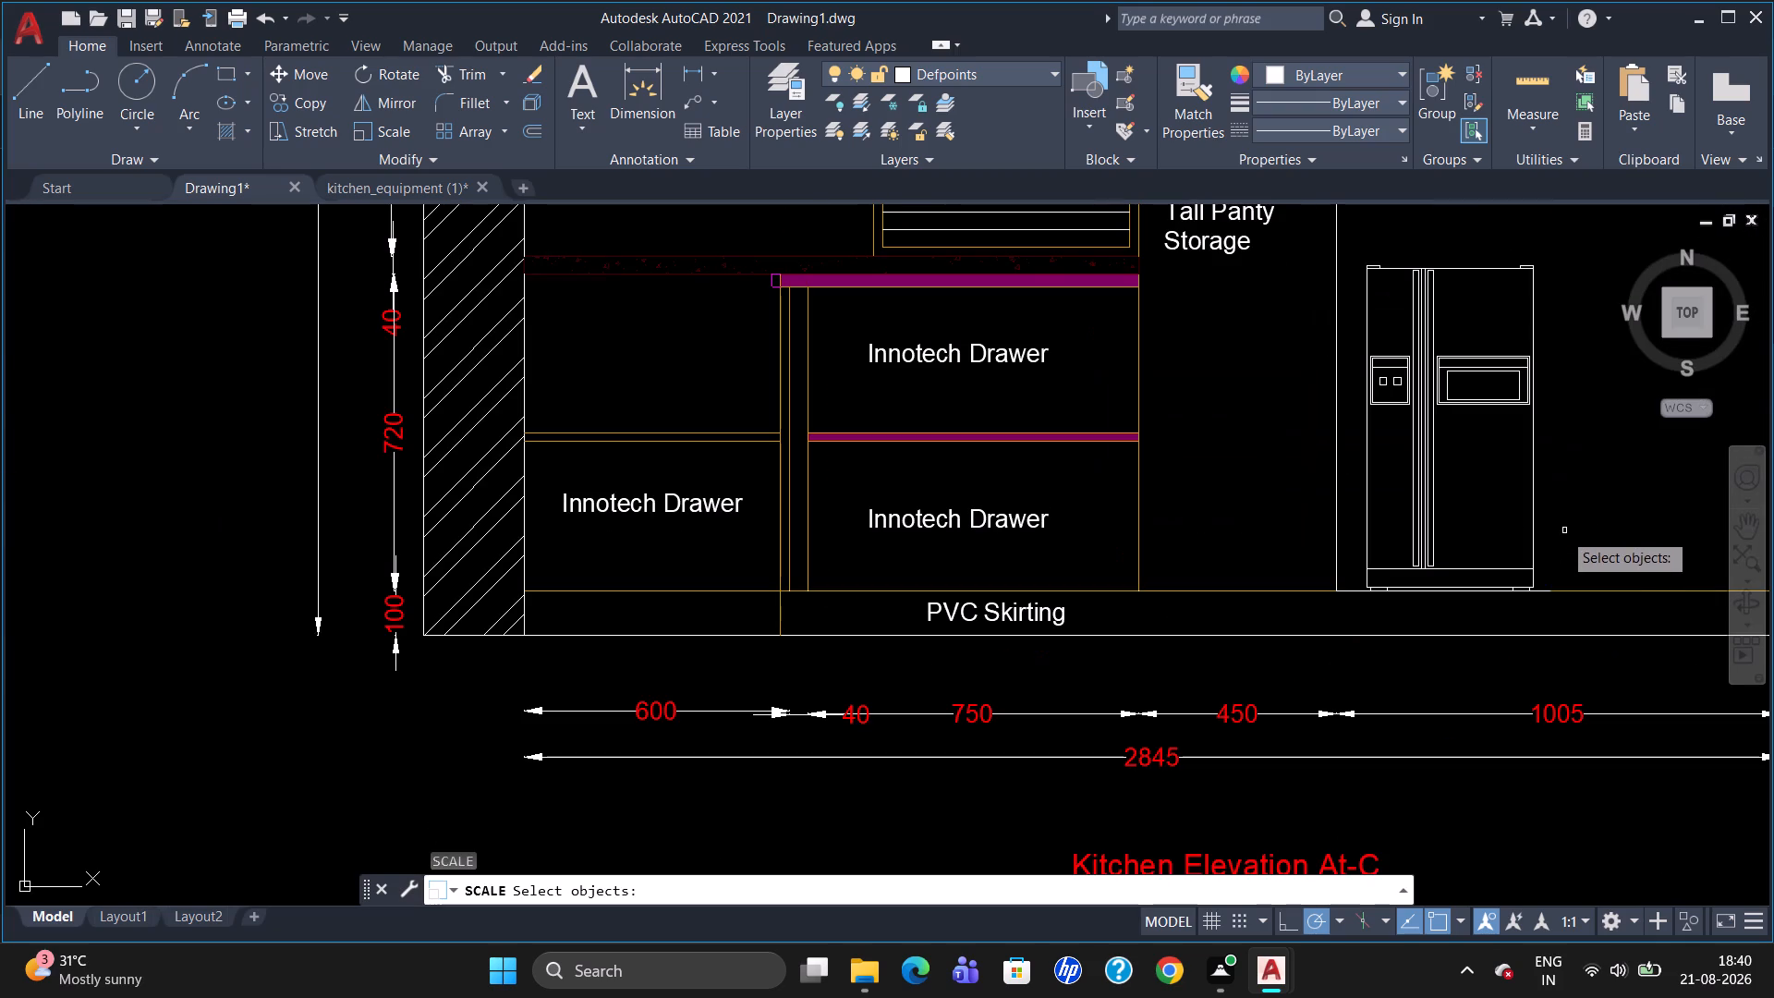
click(1417, 546)
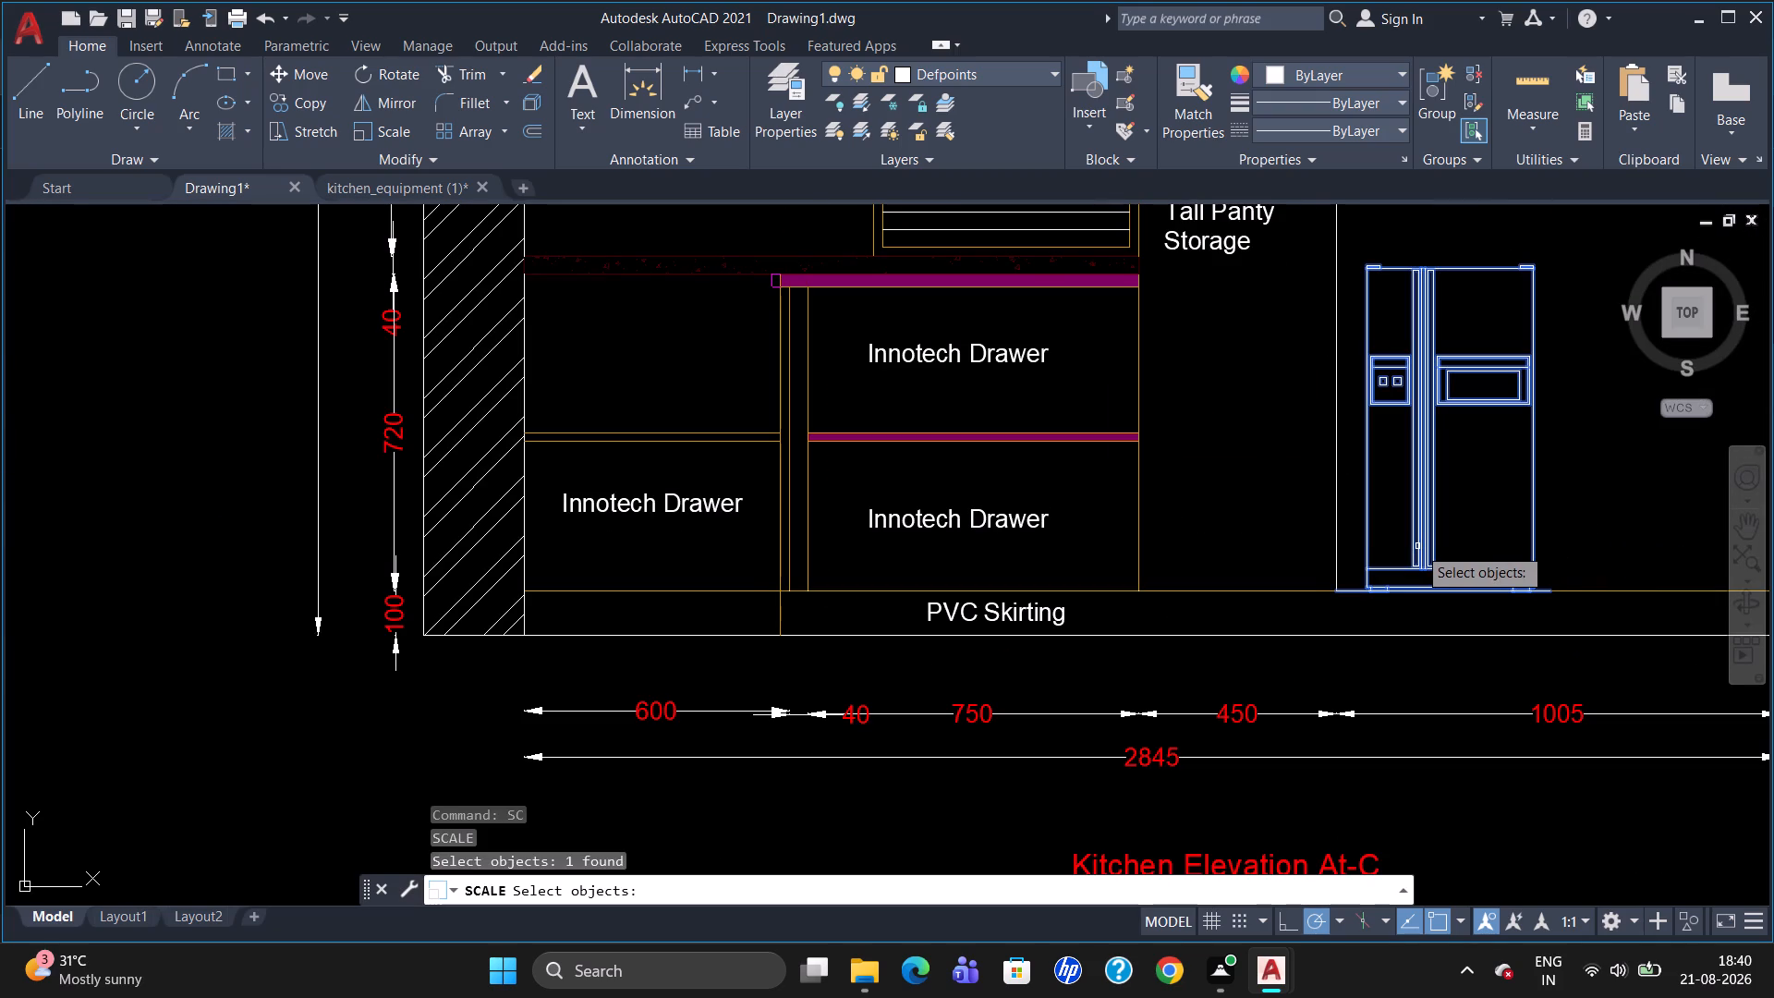
key(Return)
click(1337, 588)
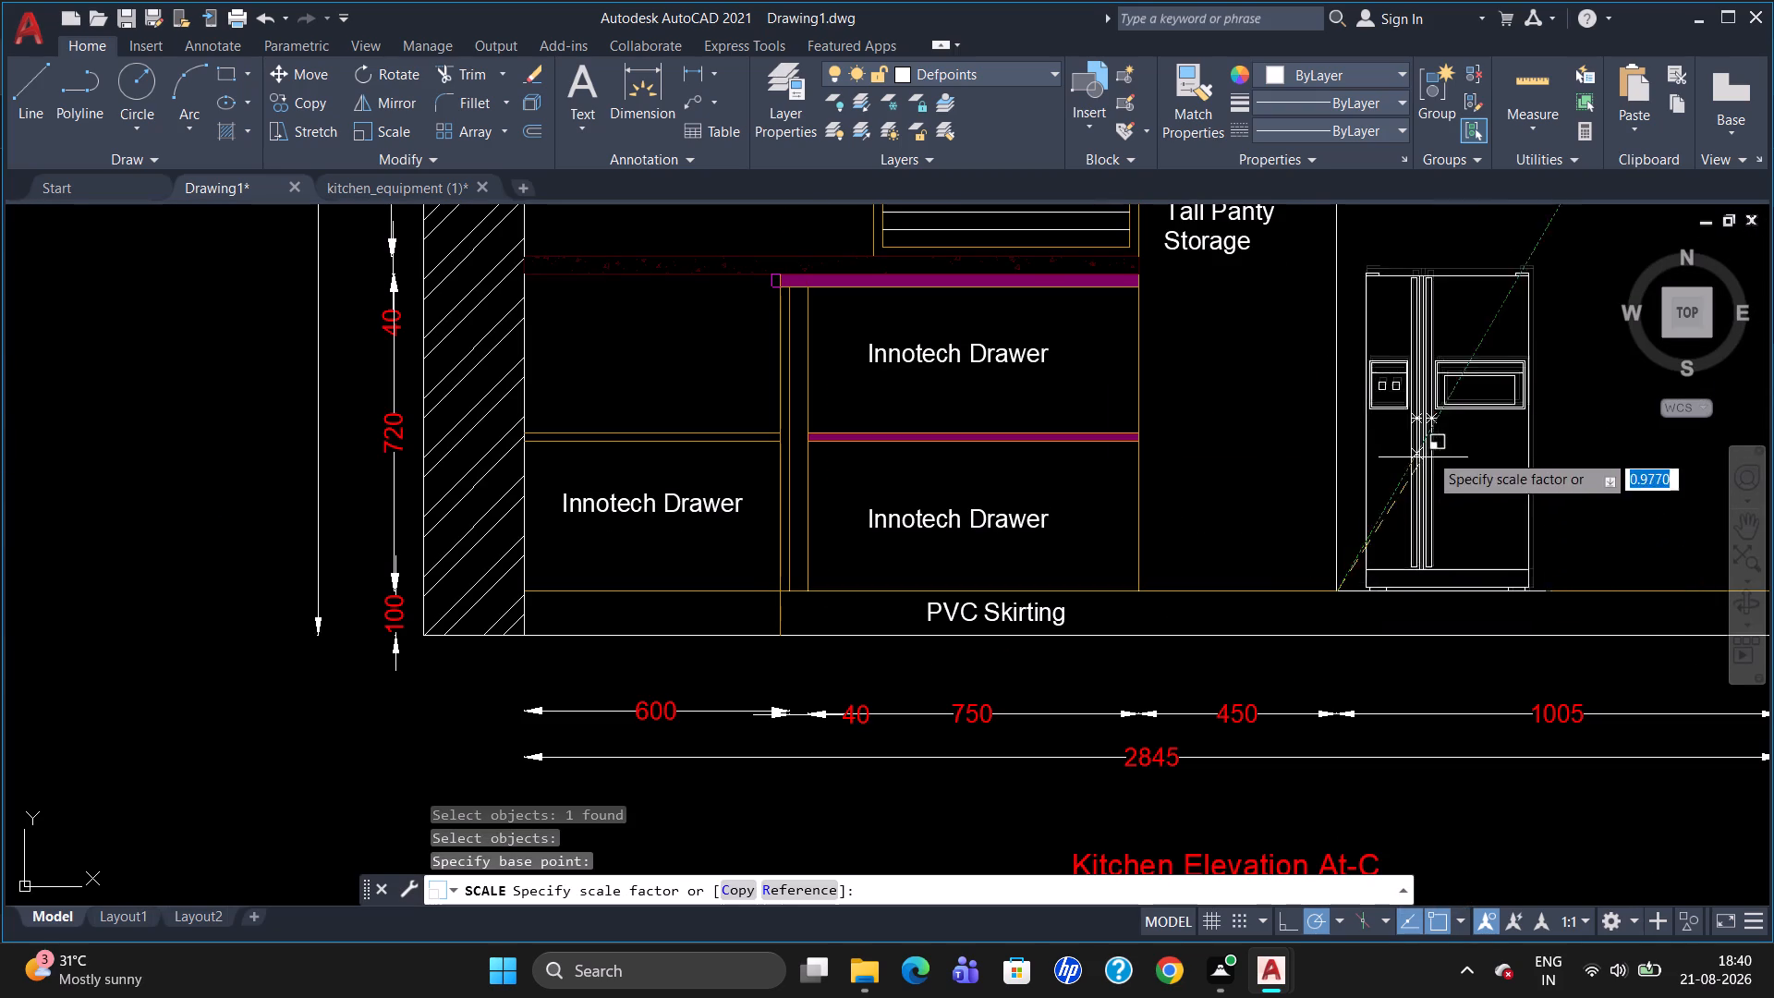
scroll(1456, 433, down, 3)
scroll(1489, 442, up, 2)
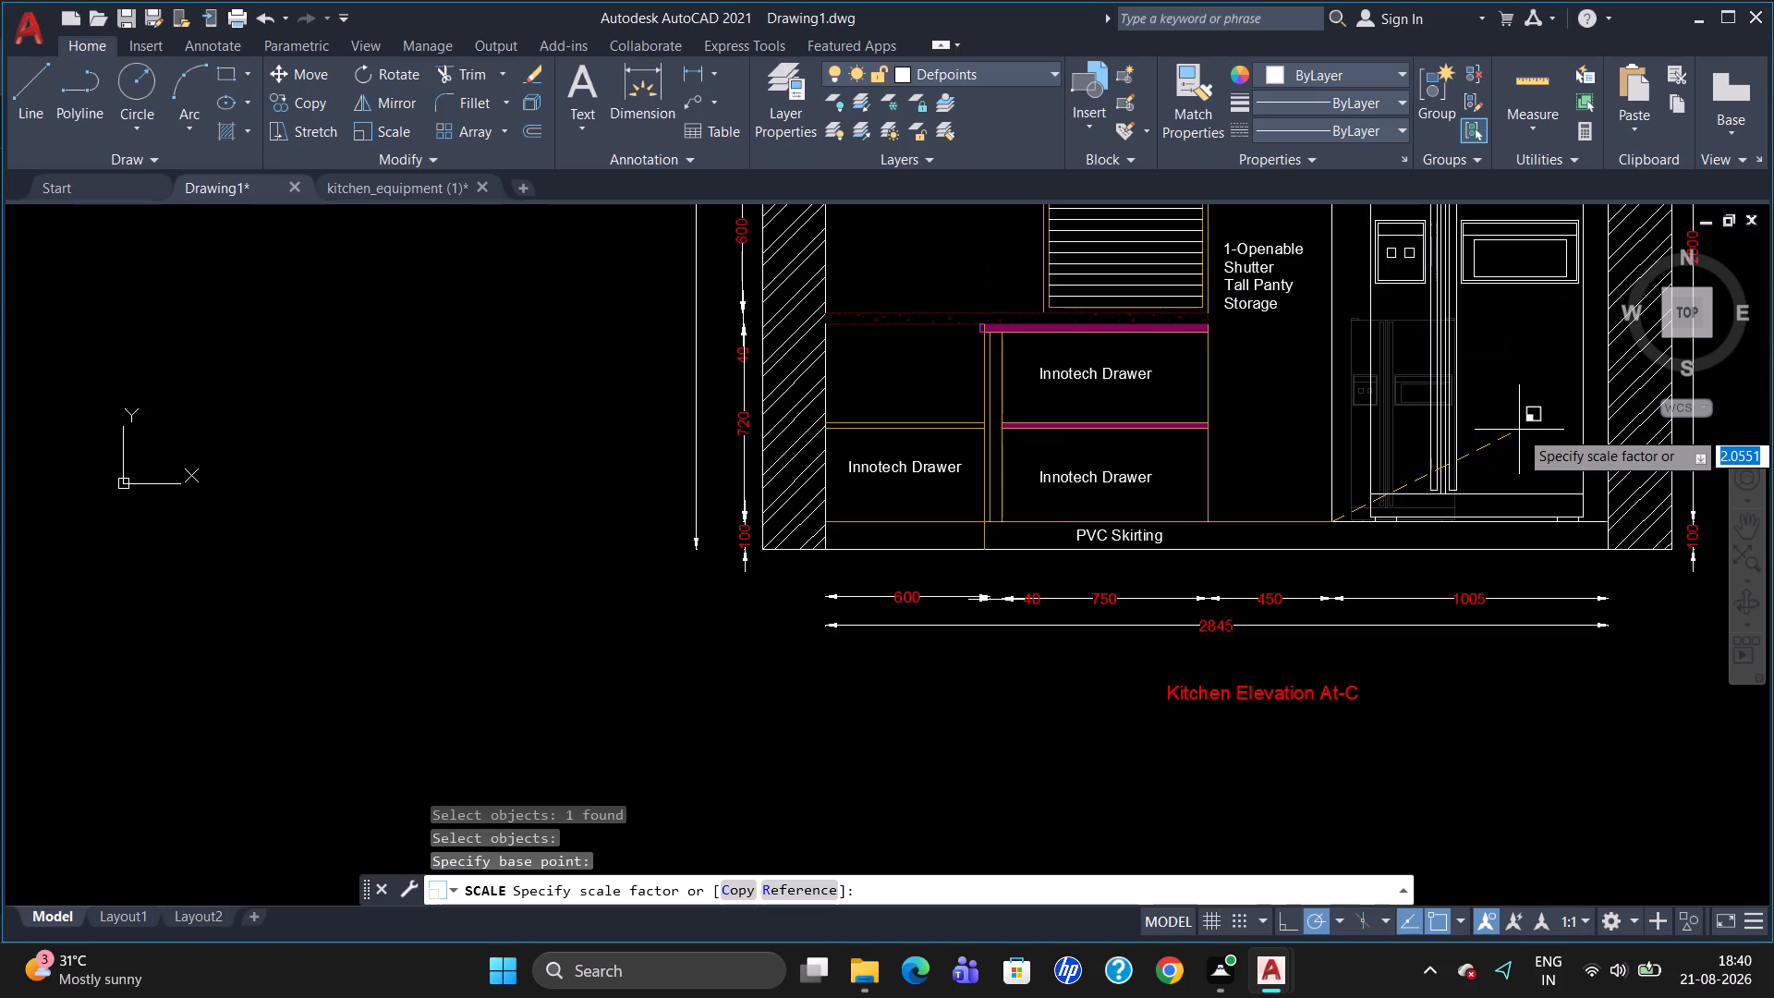
click(1519, 430)
Examine the kitchen elevation and the refrigerator's fit within its bay.
scroll(1519, 430, down, 3)
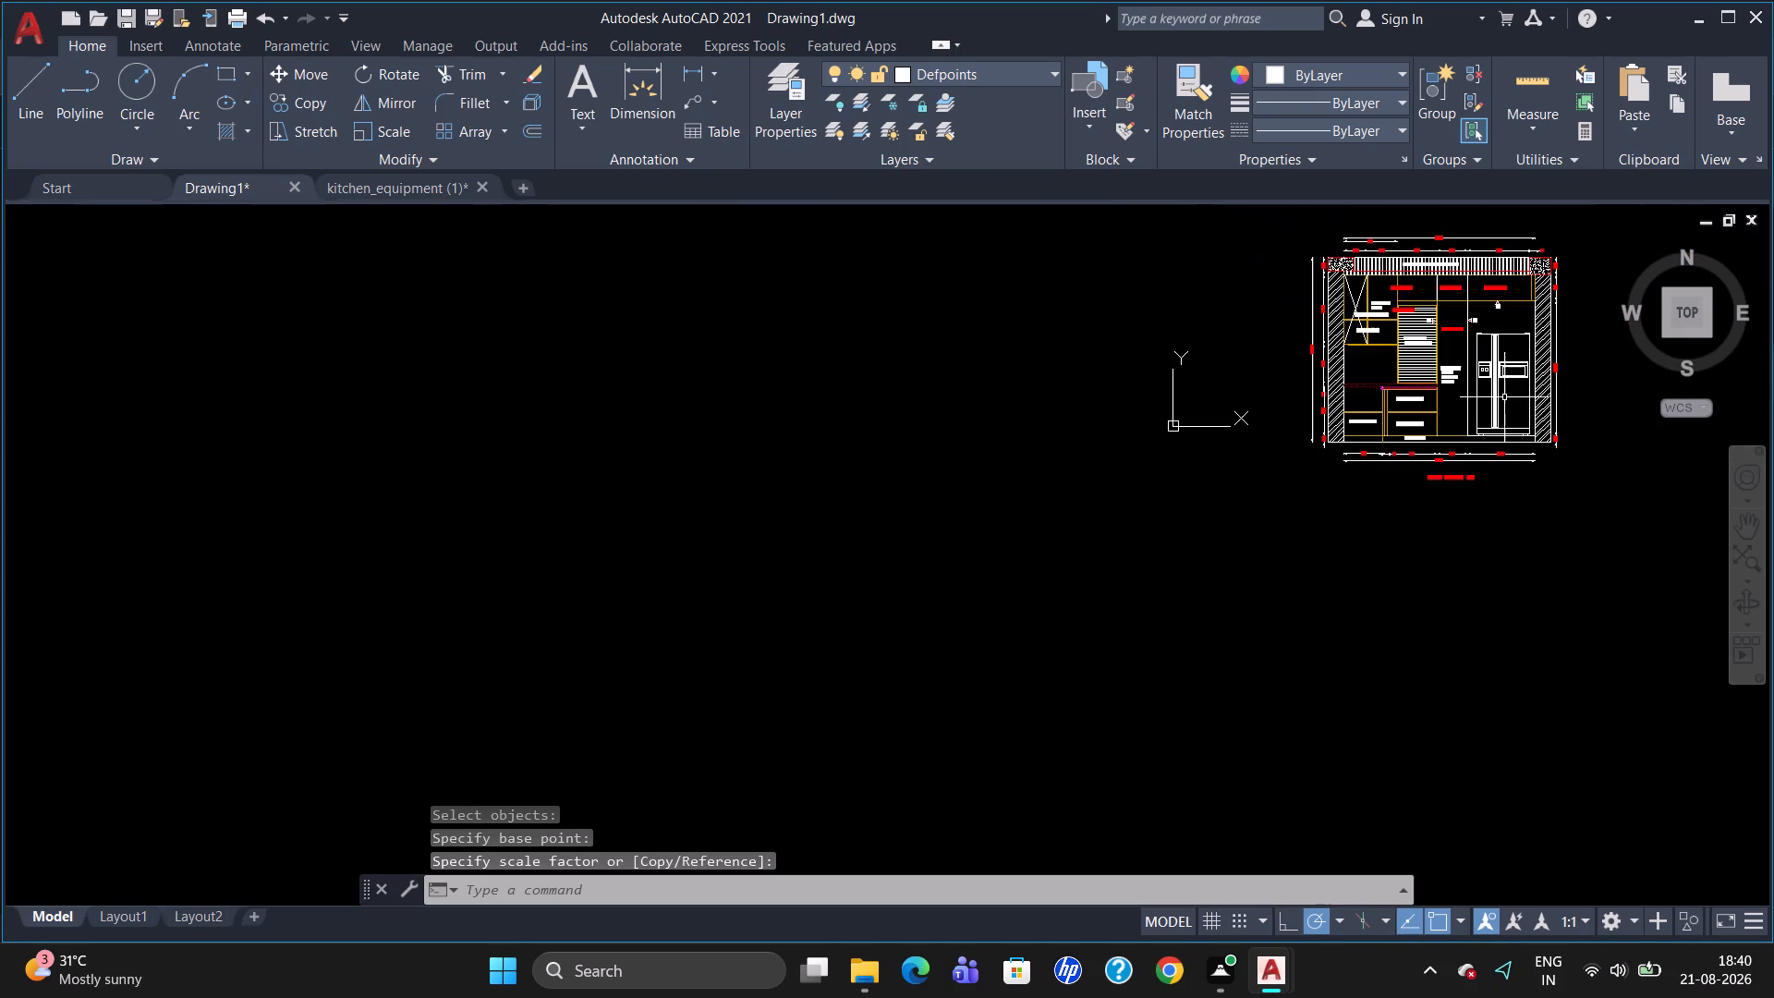
scroll(1521, 371, up, 4)
scroll(1468, 408, down, 4)
scroll(1561, 385, up, 3)
scroll(1460, 429, down, 2)
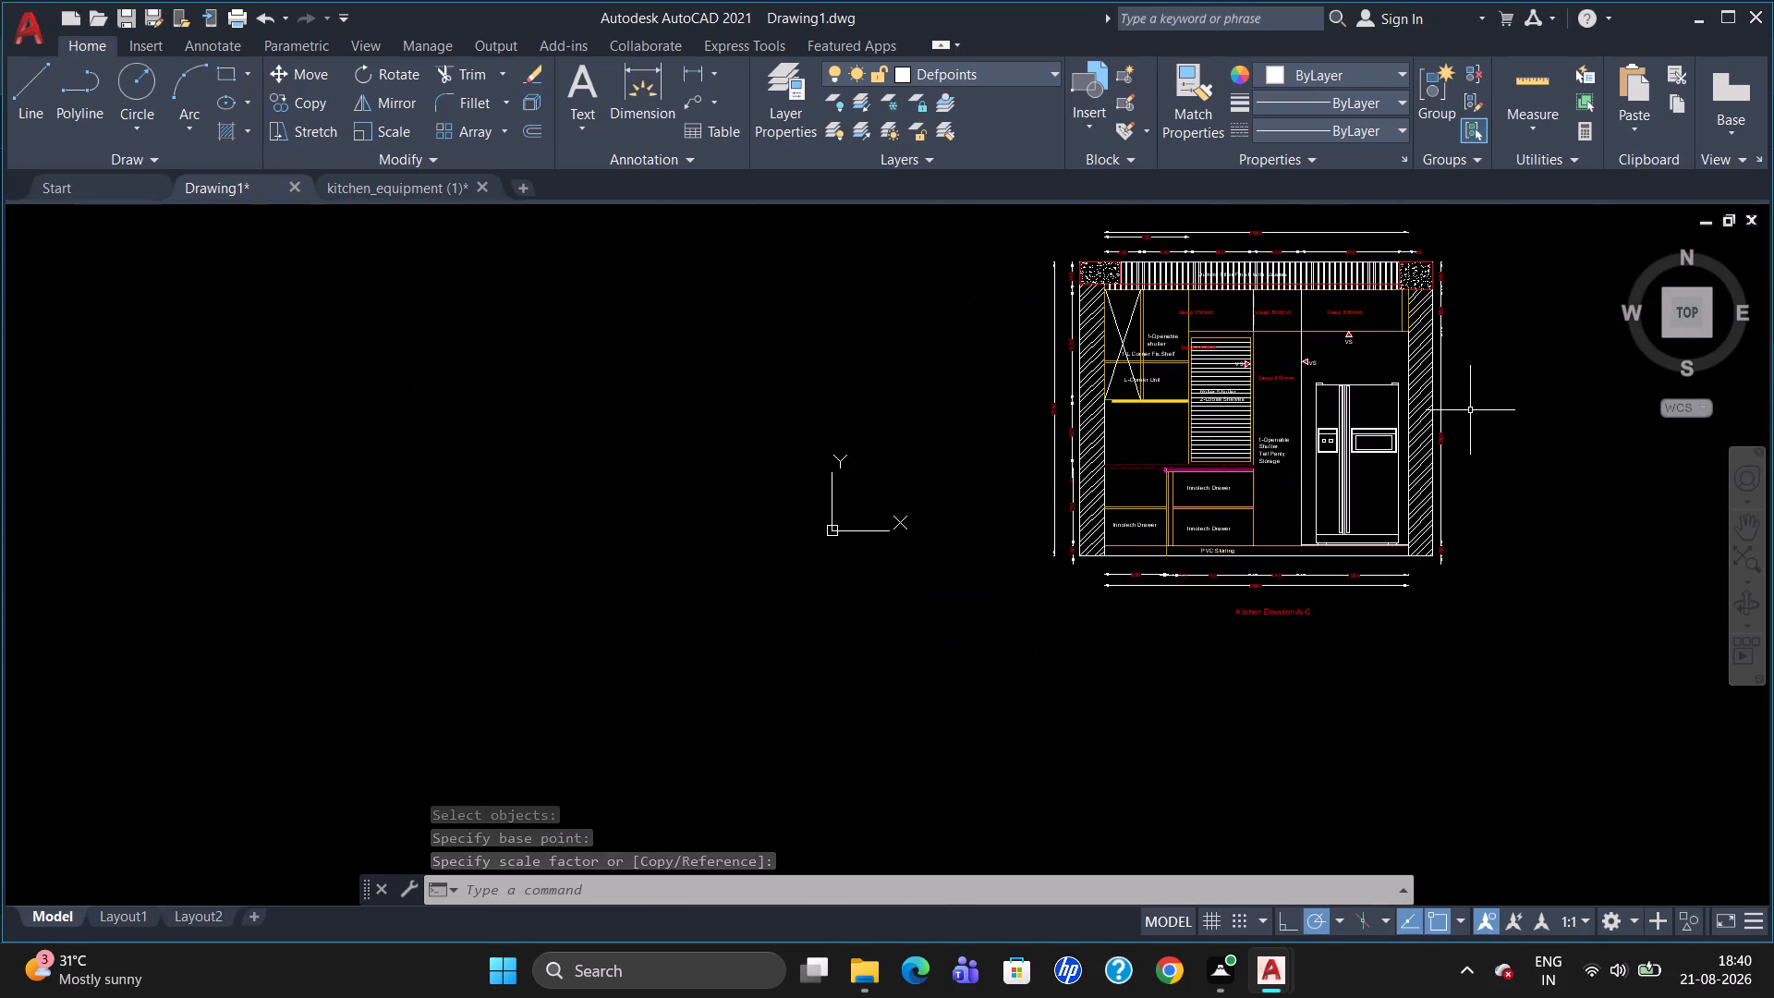
scroll(1493, 333, up, 1)
scroll(1481, 342, down, 1)
scroll(1487, 260, up, 1)
scroll(1484, 262, down, 1)
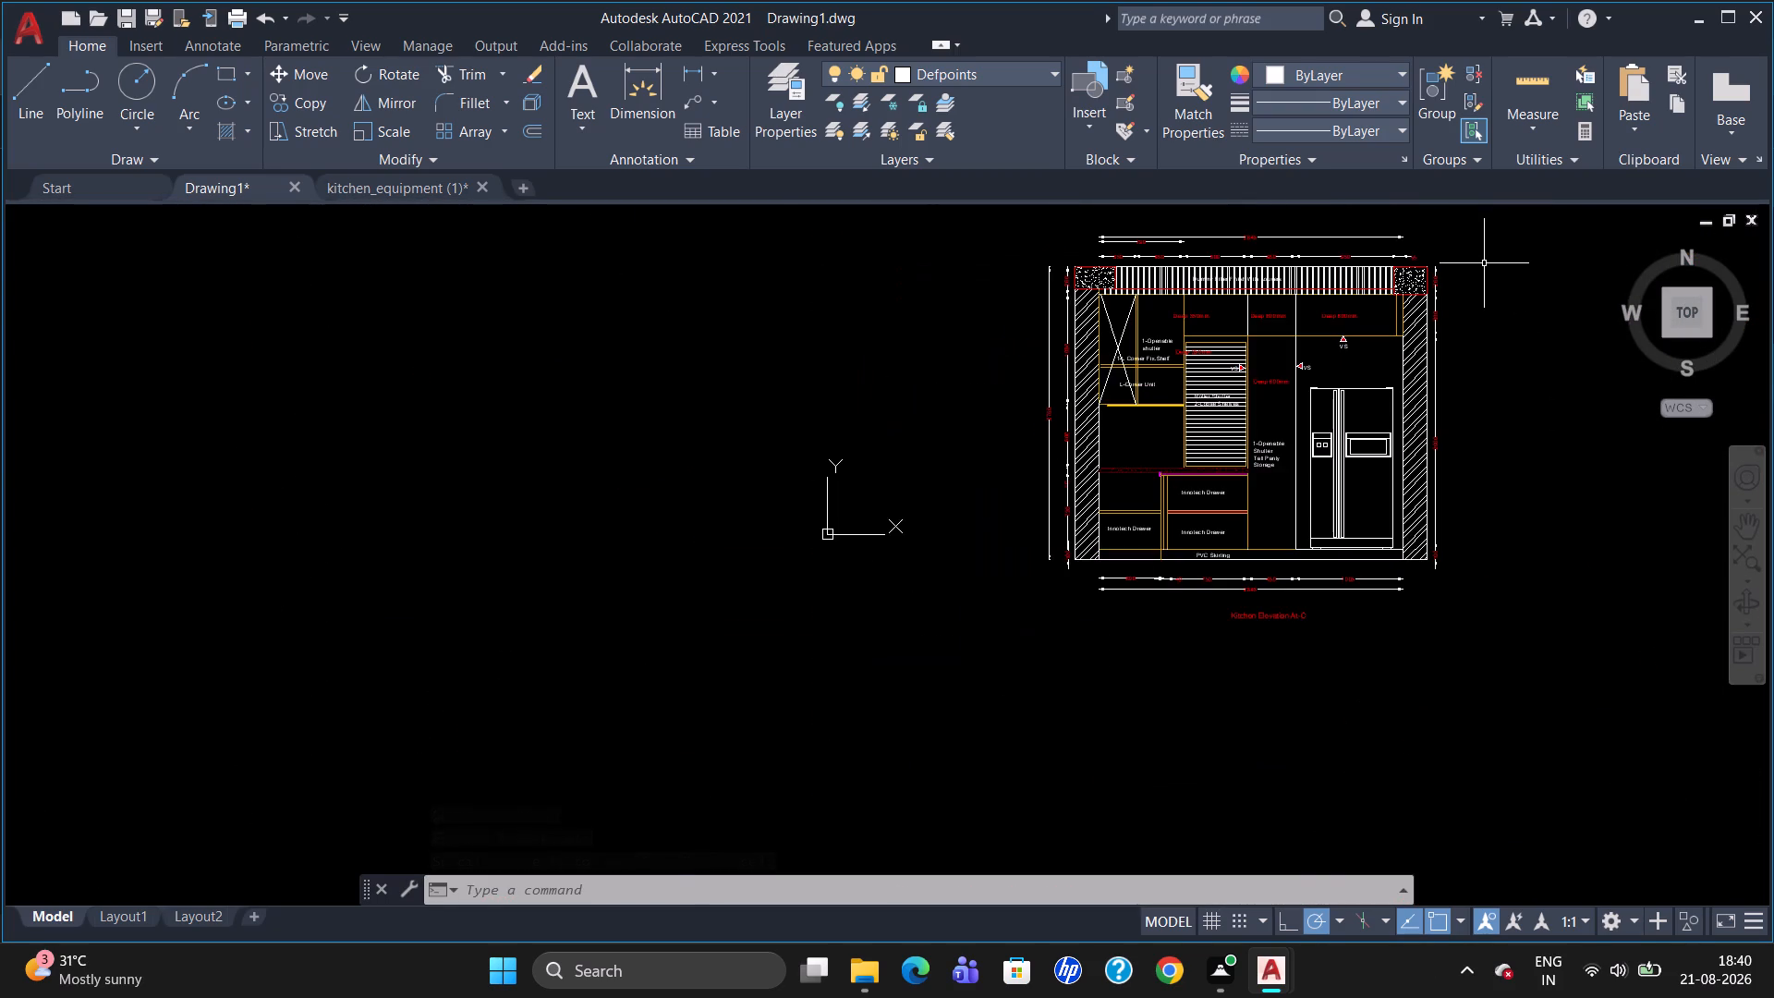
scroll(1483, 237, up, 2)
scroll(1463, 265, down, 1)
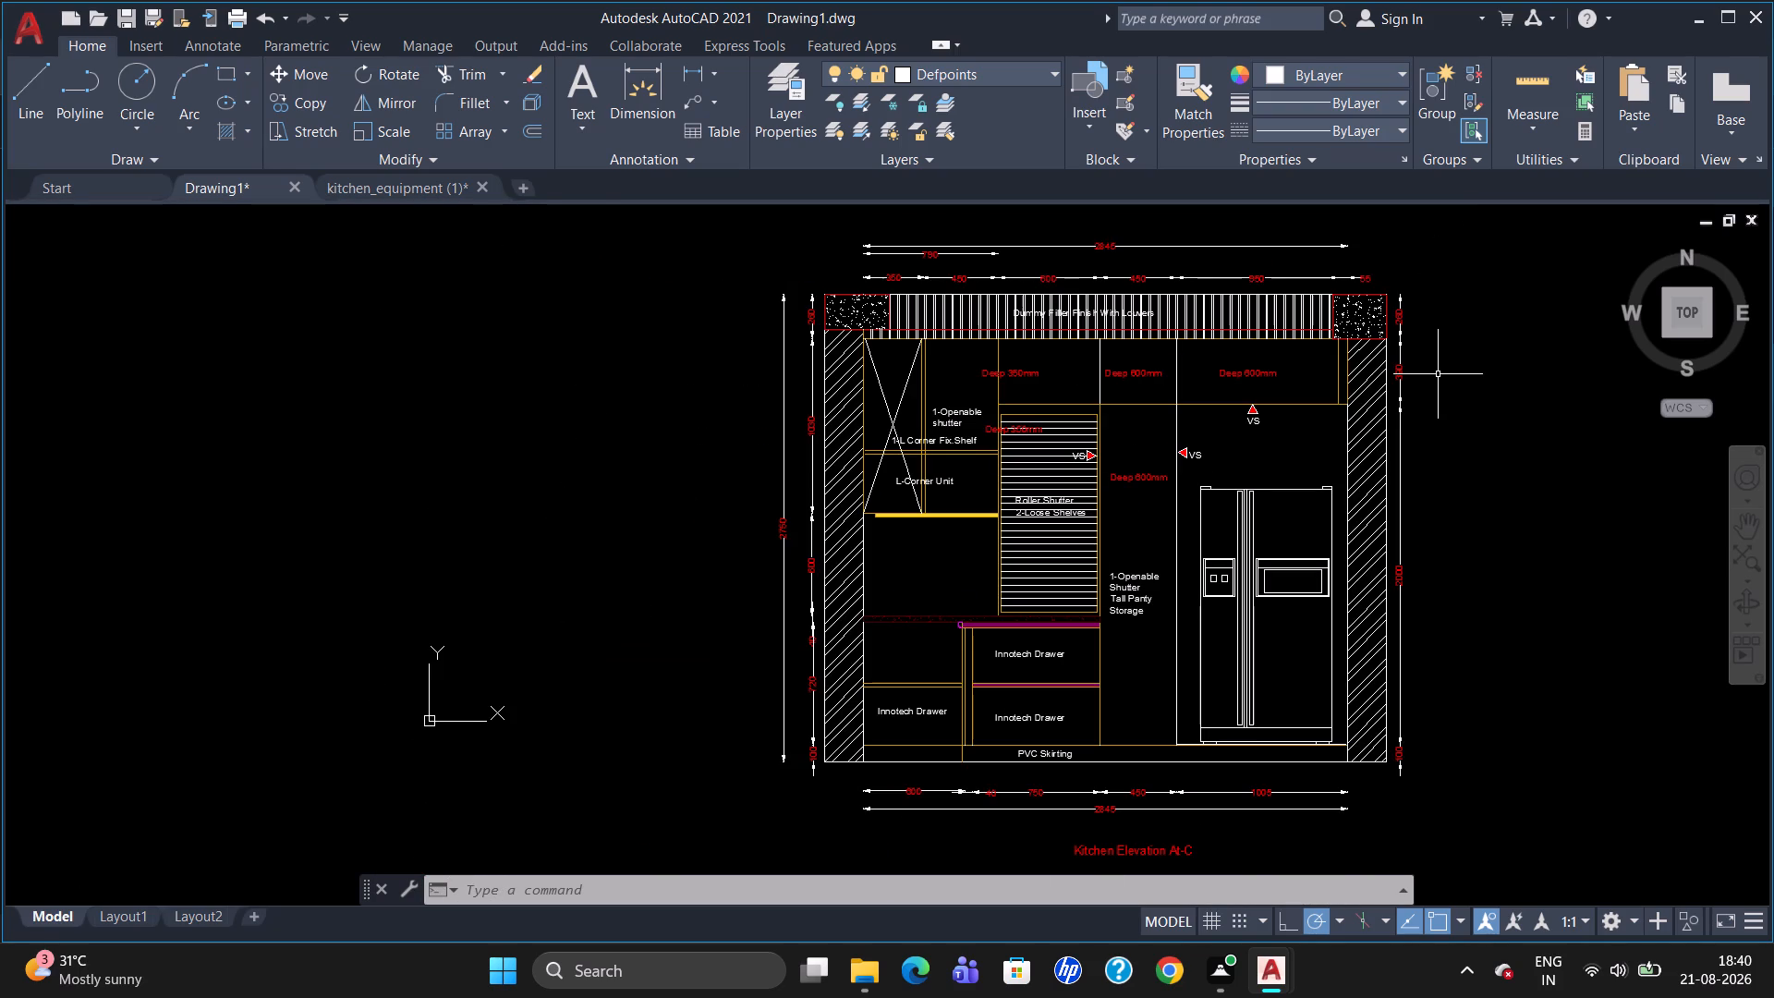
Save the drawing in Downloads as "Kitchen Elevation1 At-C.dwg" in AutoCAD 2018 format.
key(ctrl+s)
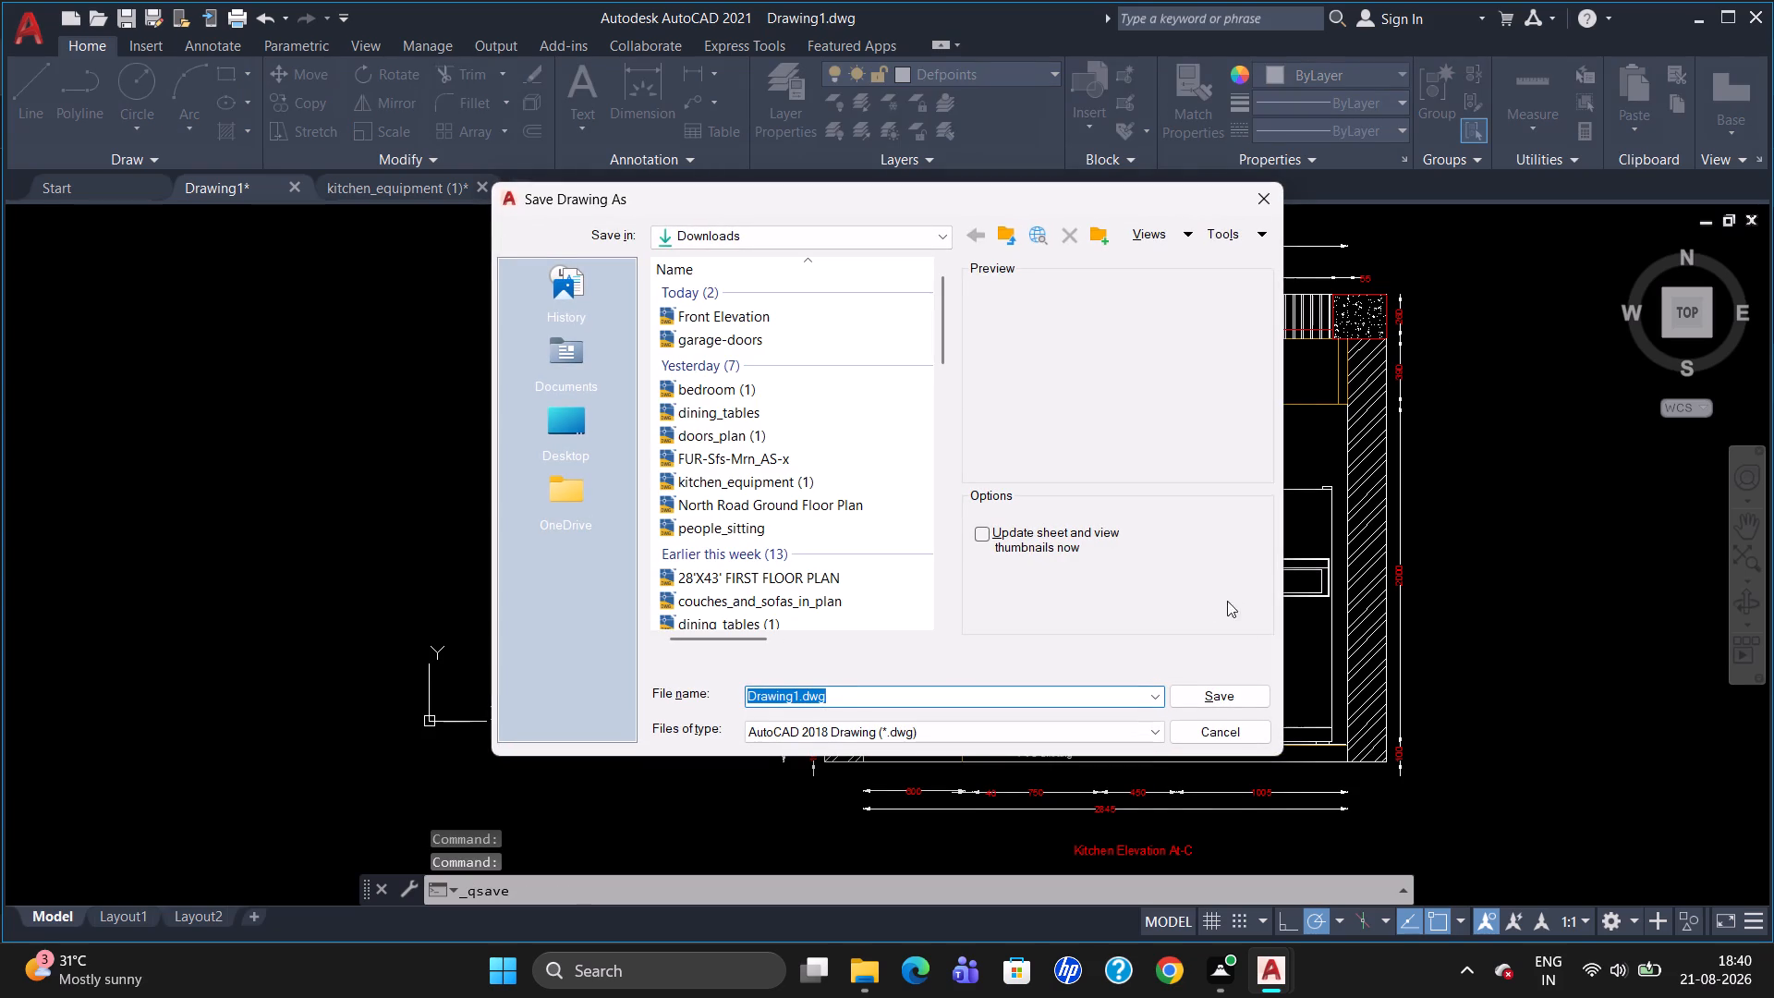
click(786, 689)
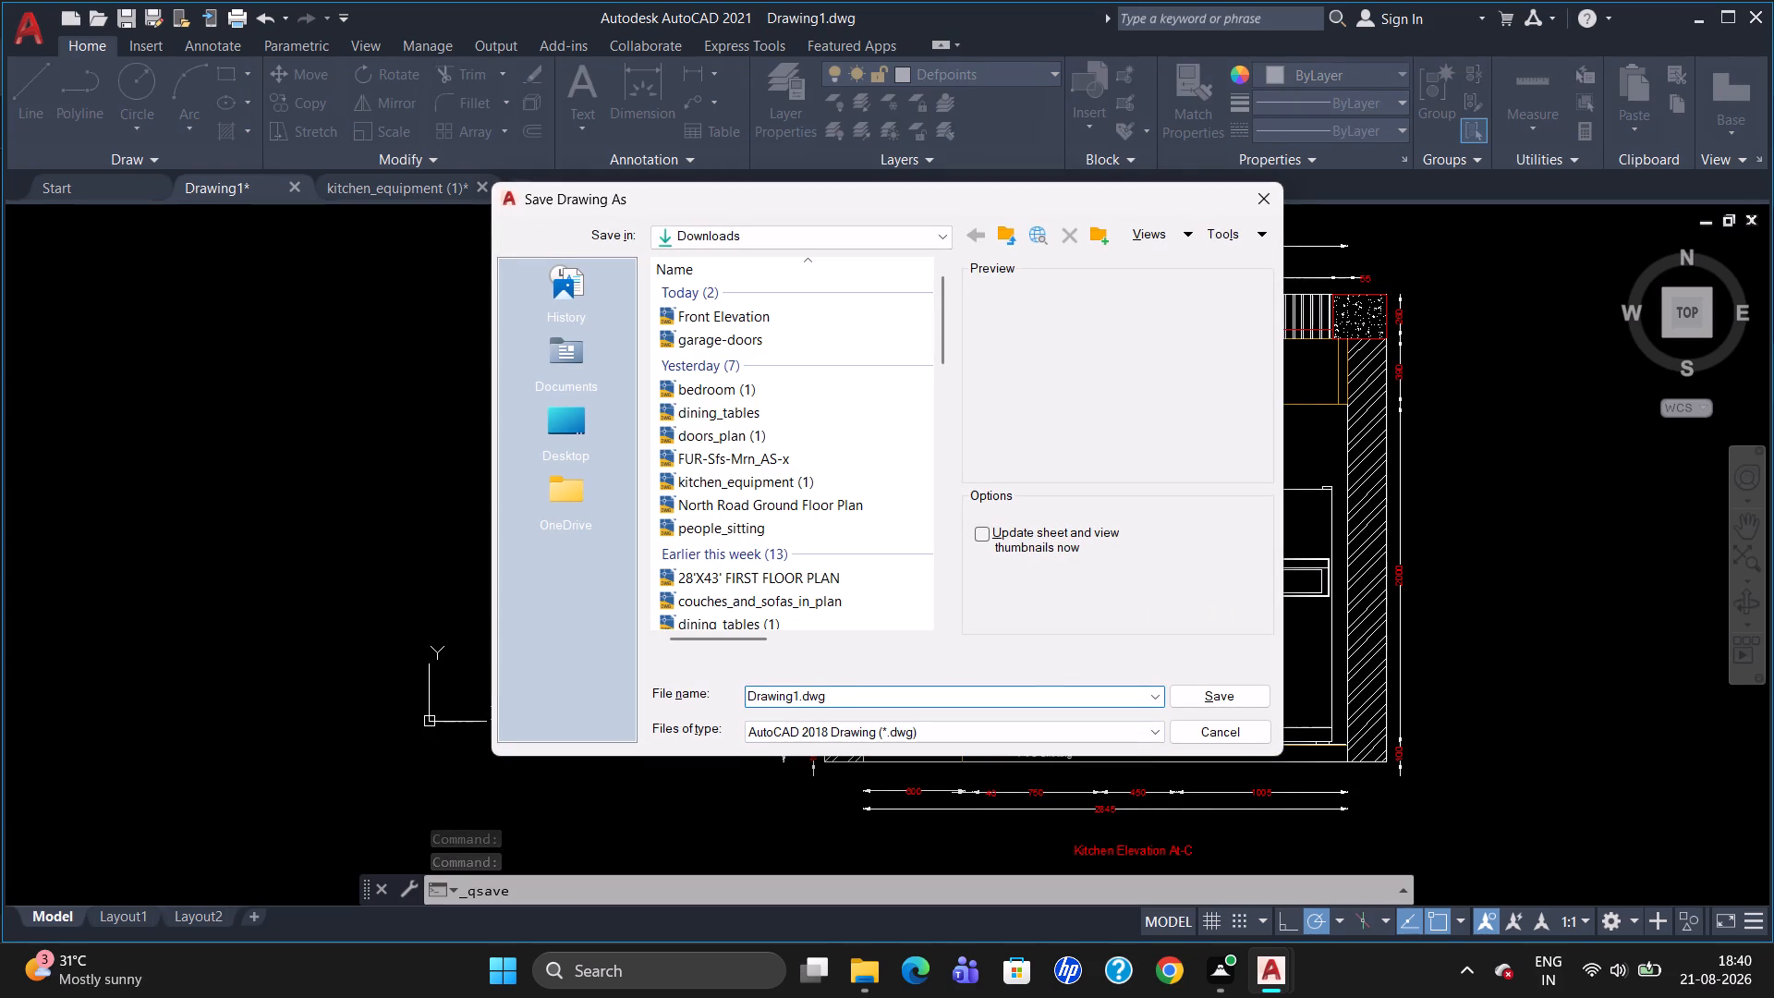
key(Right)
key(Right)
key(BackSpace)
key(BackSpace)
key(BackSpace)
key(BackSpace)
key(BackSpace)
key(BackSpace)
key(BackSpace)
key(BackSpace)
key(BackSpace)
key(BackSpace)
key(BackSpace)
key(BackSpace)
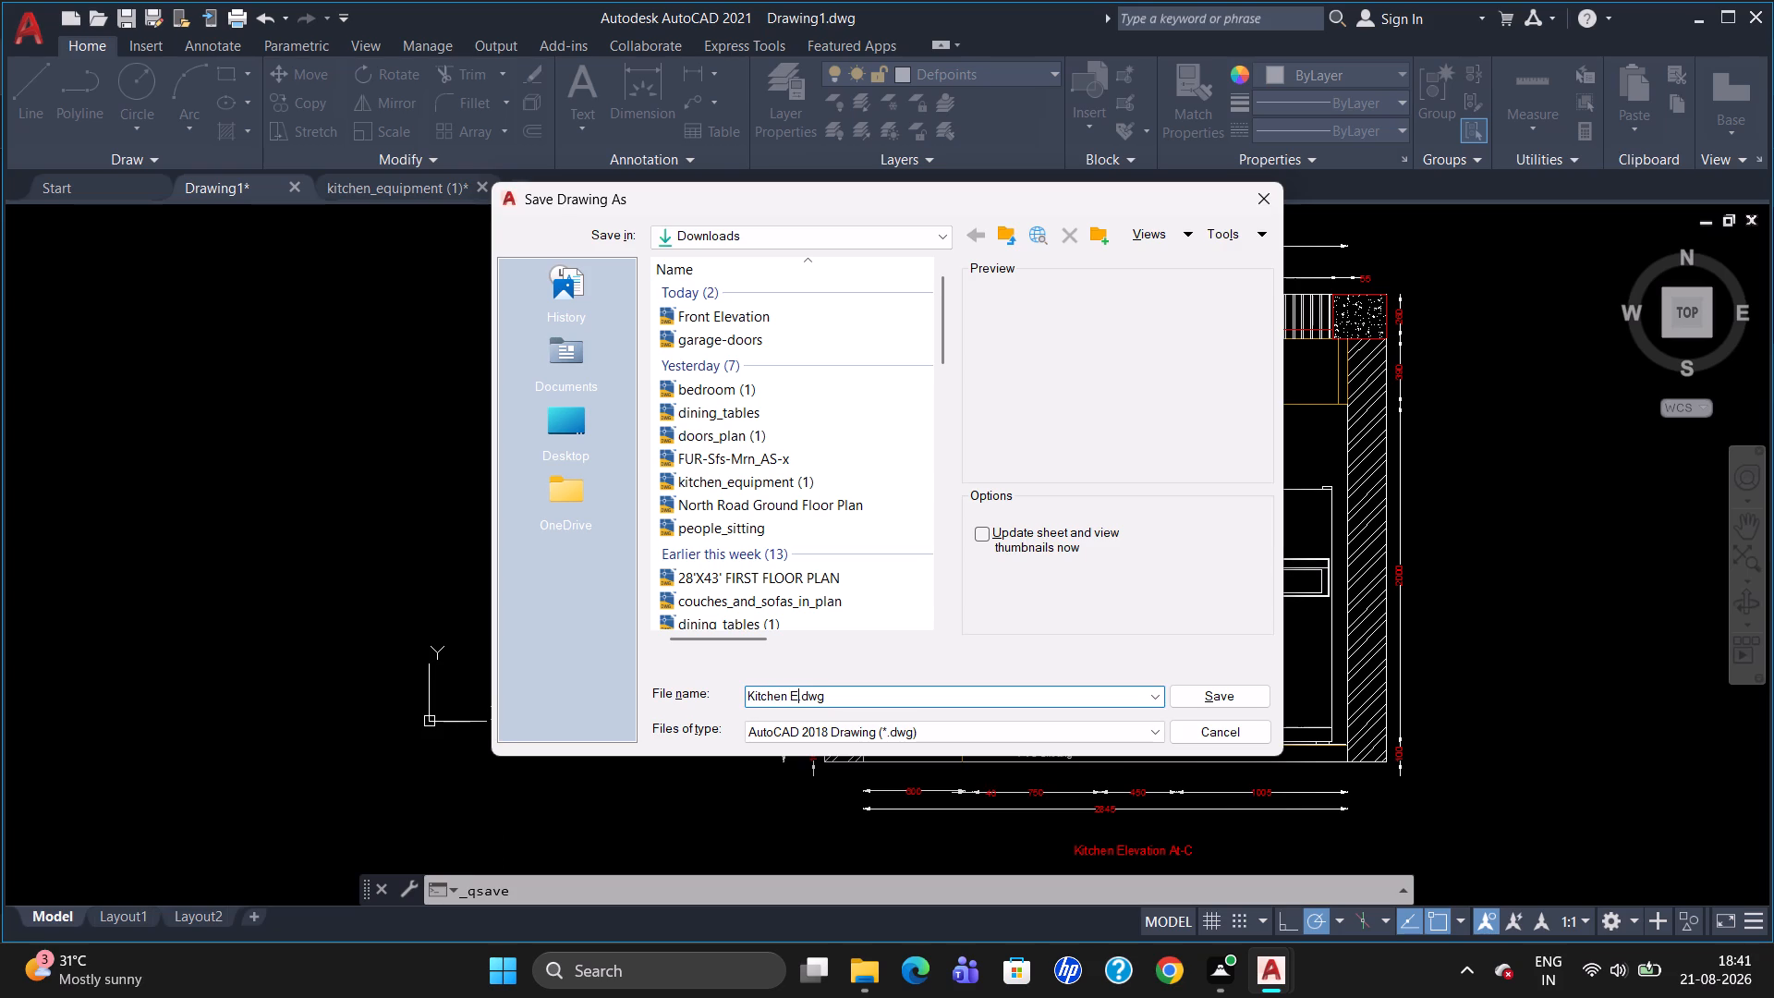
text(levation)
key(space)
key(minus)
key(c)
key(Left)
key(Left)
key(Left)
key(Left)
key(Left)
key(1)
click(1242, 697)
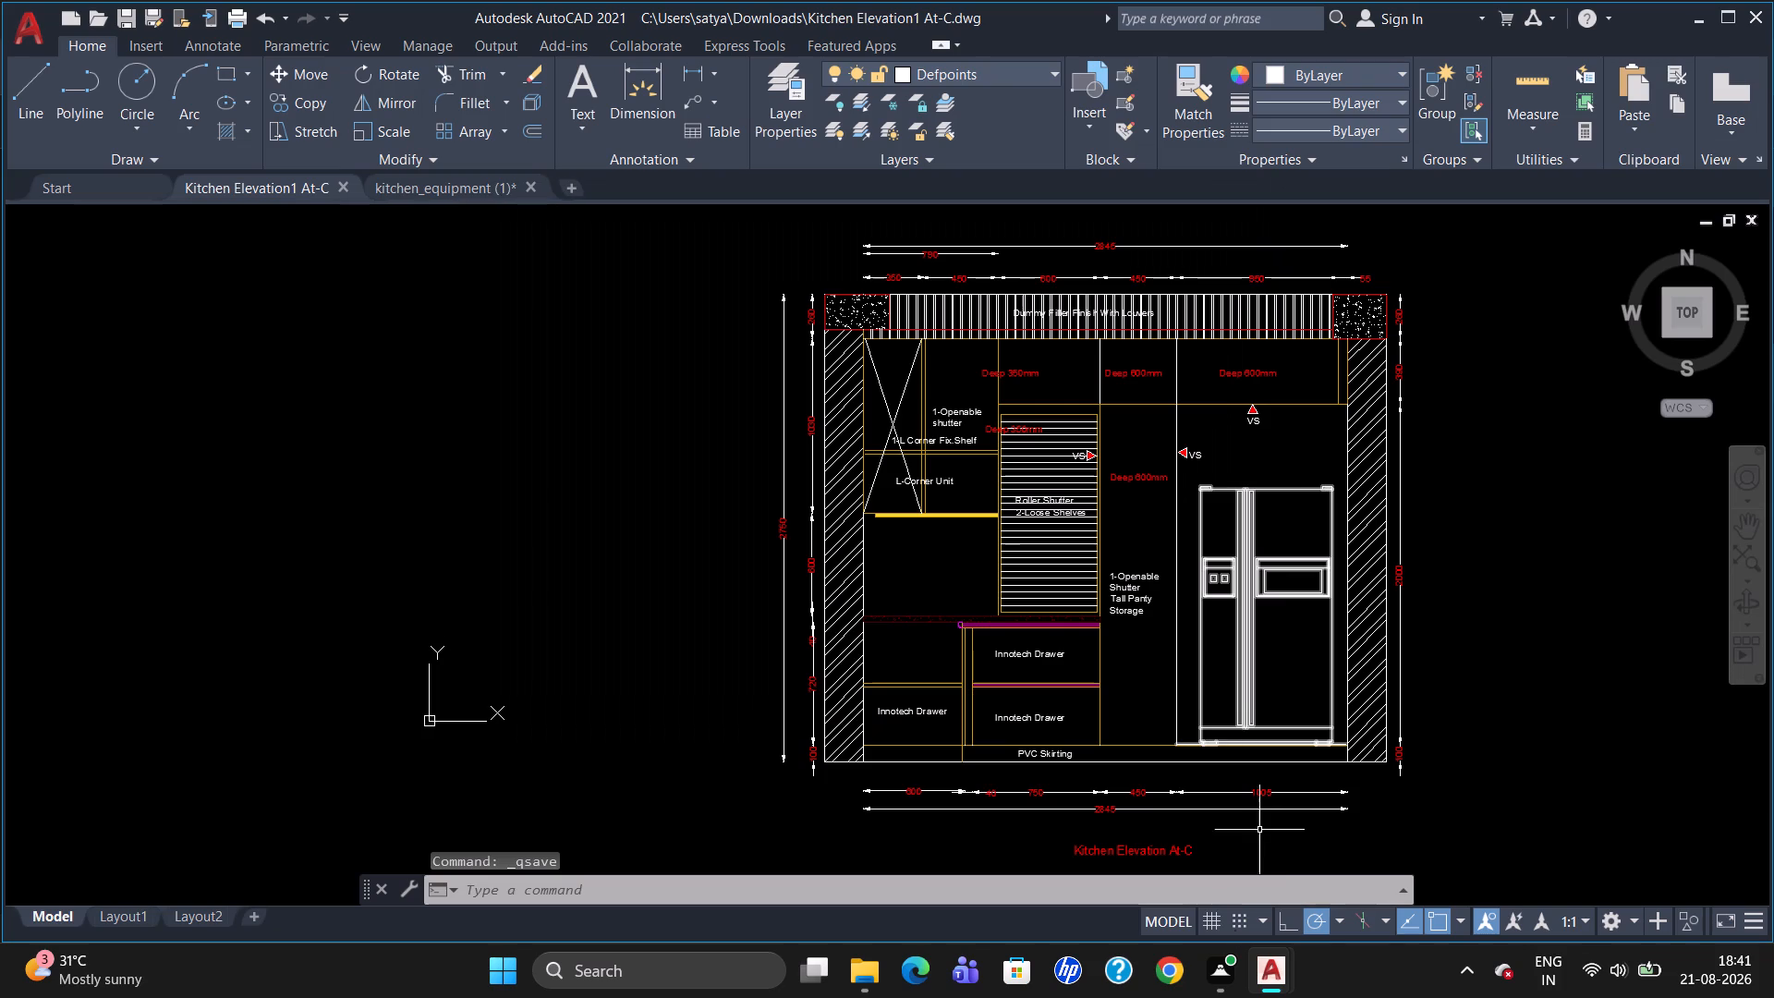